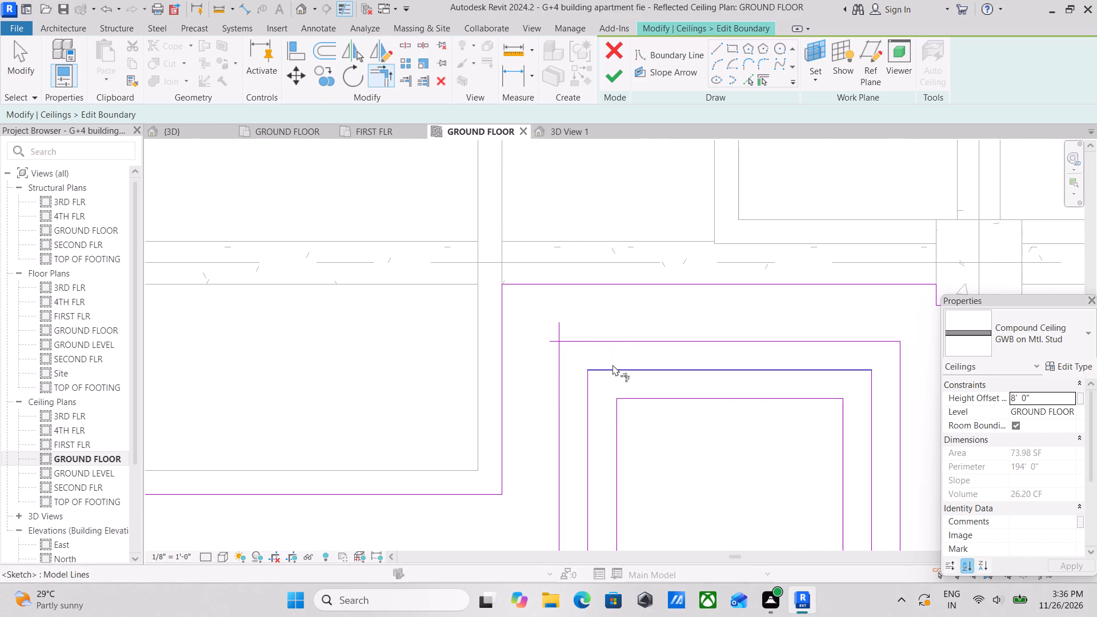
Trim the outermost vertical loop line beside the notch and its matching upper horizontal line to a corner.
click(555, 387)
click(592, 339)
scroll(592, 339, down, 3)
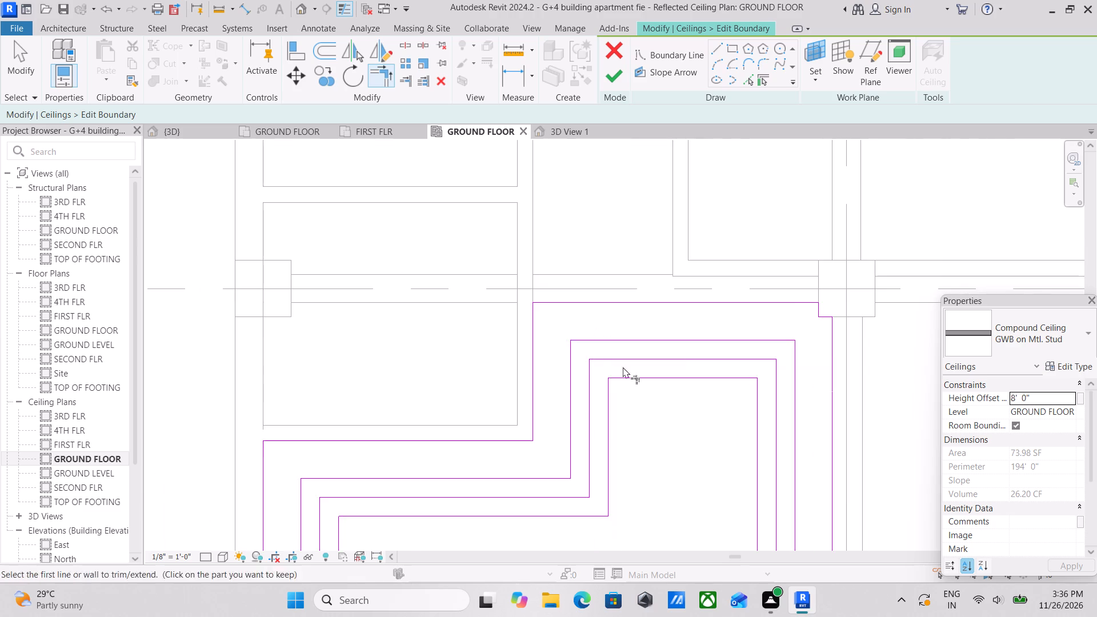
scroll(636, 387, down, 2)
middle_drag(636, 387, 620, 313)
key(Escape)
key(Escape)
scroll(645, 347, down, 3)
key(Escape)
Finish the notched ceiling's boundary edit and dismiss the save reminder without saving.
middle_drag(656, 400, 648, 322)
scroll(660, 398, down, 1)
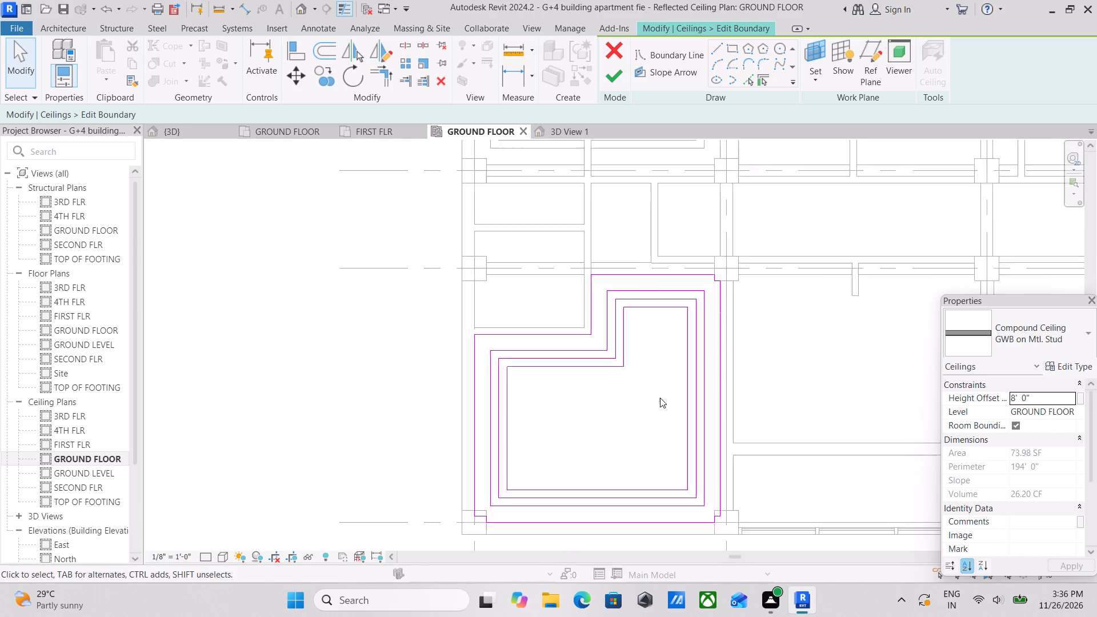
scroll(660, 398, down, 1)
middle_drag(660, 398, 659, 343)
scroll(592, 366, up, 2)
middle_drag(592, 366, 582, 402)
middle_drag(621, 367, 621, 399)
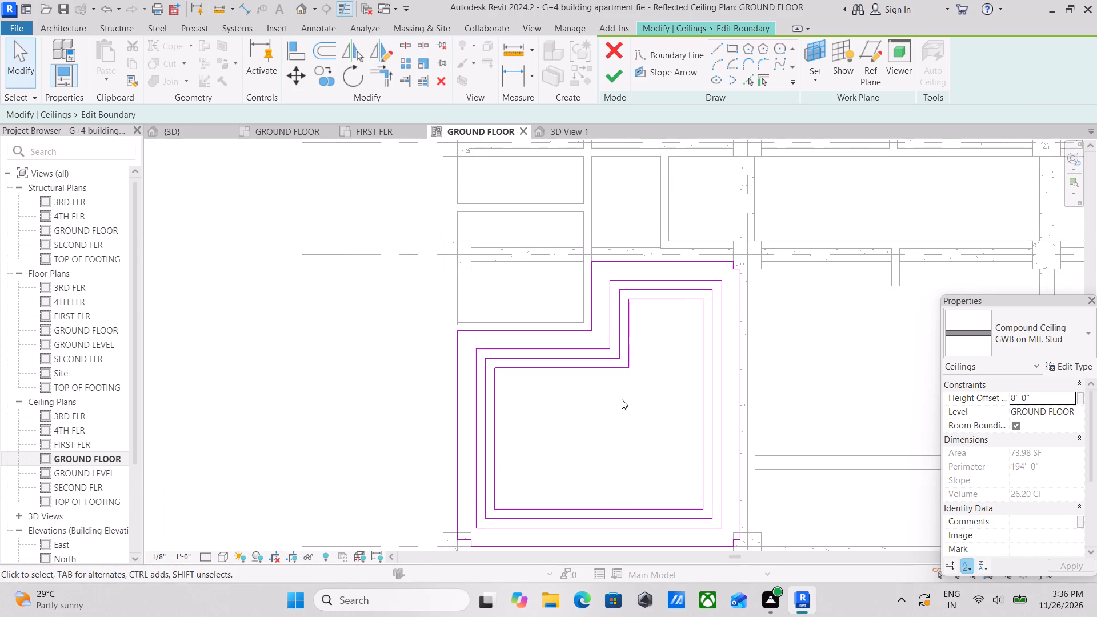
scroll(734, 258, up, 2)
scroll(602, 308, up, 3)
middle_drag(602, 308, 596, 364)
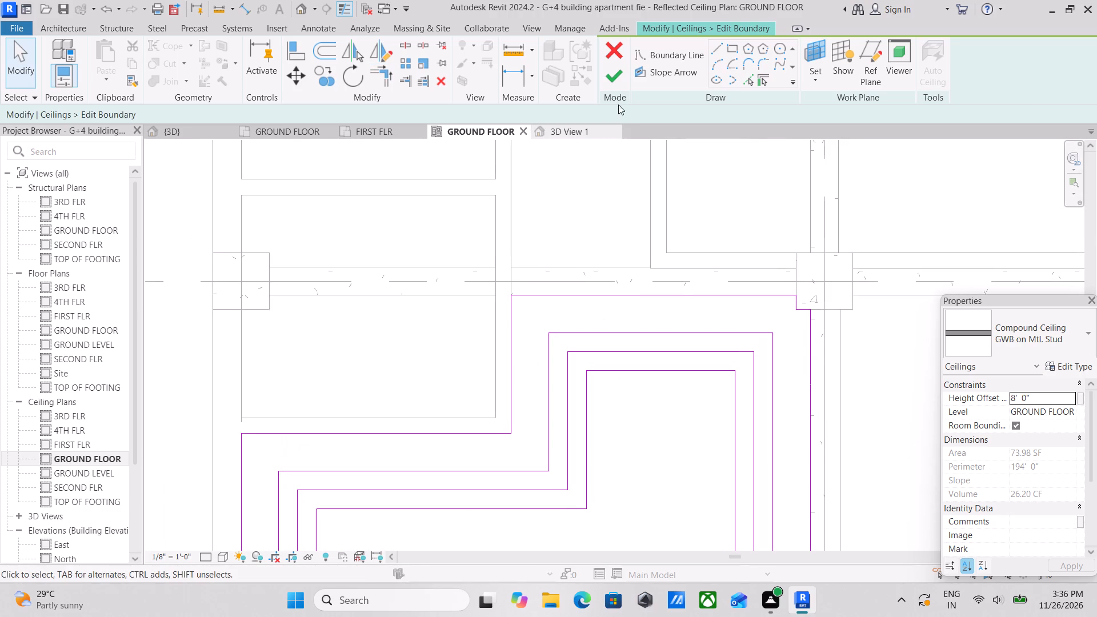
click(618, 78)
scroll(593, 411, down, 1)
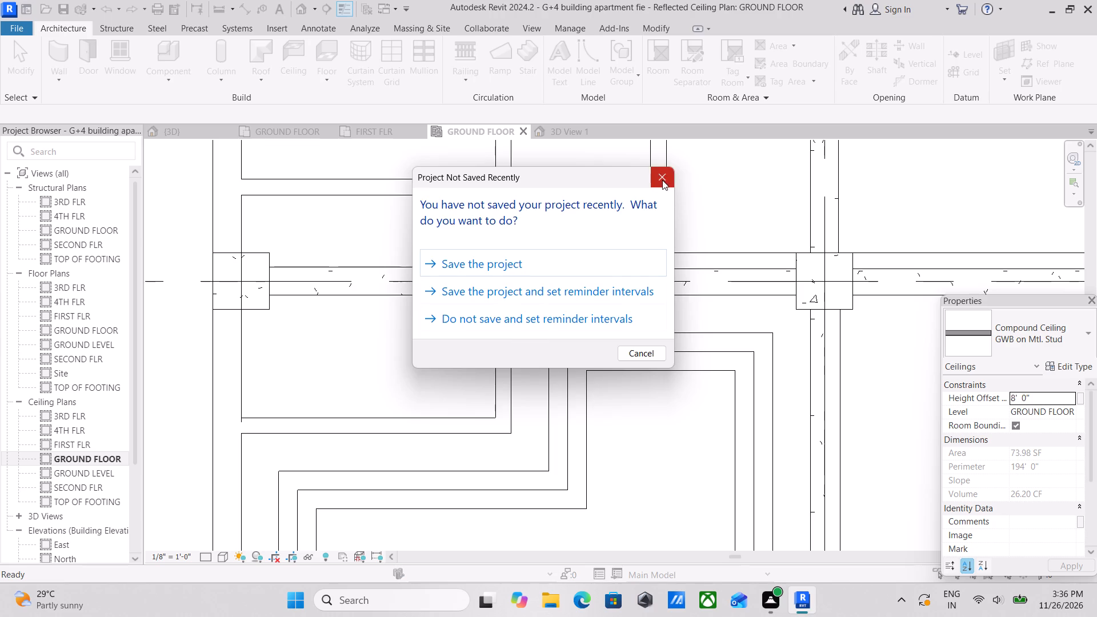
click(662, 180)
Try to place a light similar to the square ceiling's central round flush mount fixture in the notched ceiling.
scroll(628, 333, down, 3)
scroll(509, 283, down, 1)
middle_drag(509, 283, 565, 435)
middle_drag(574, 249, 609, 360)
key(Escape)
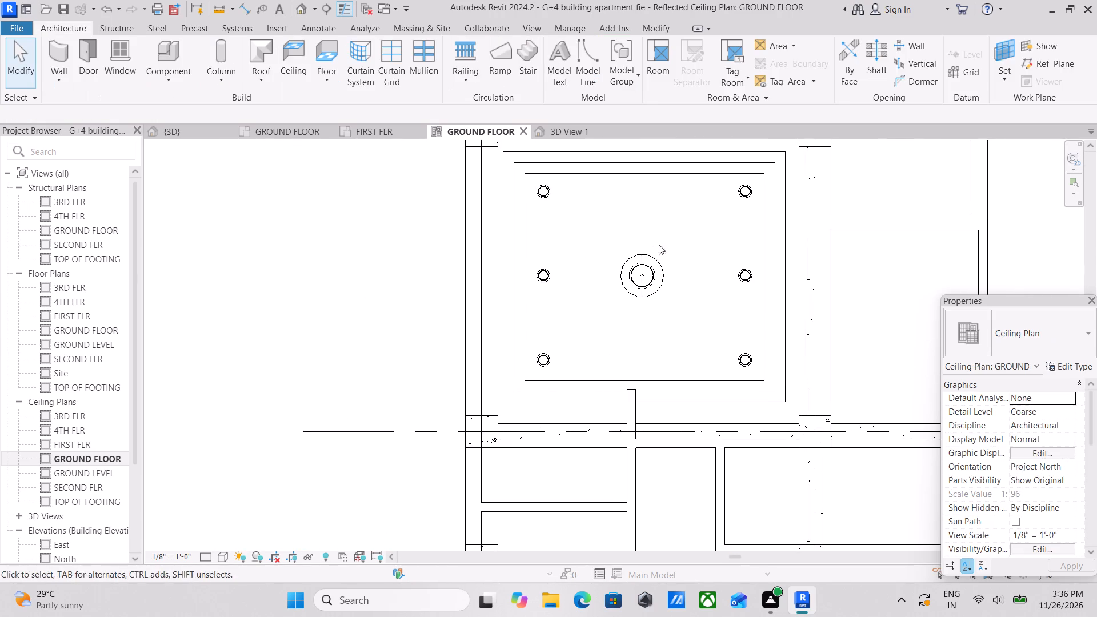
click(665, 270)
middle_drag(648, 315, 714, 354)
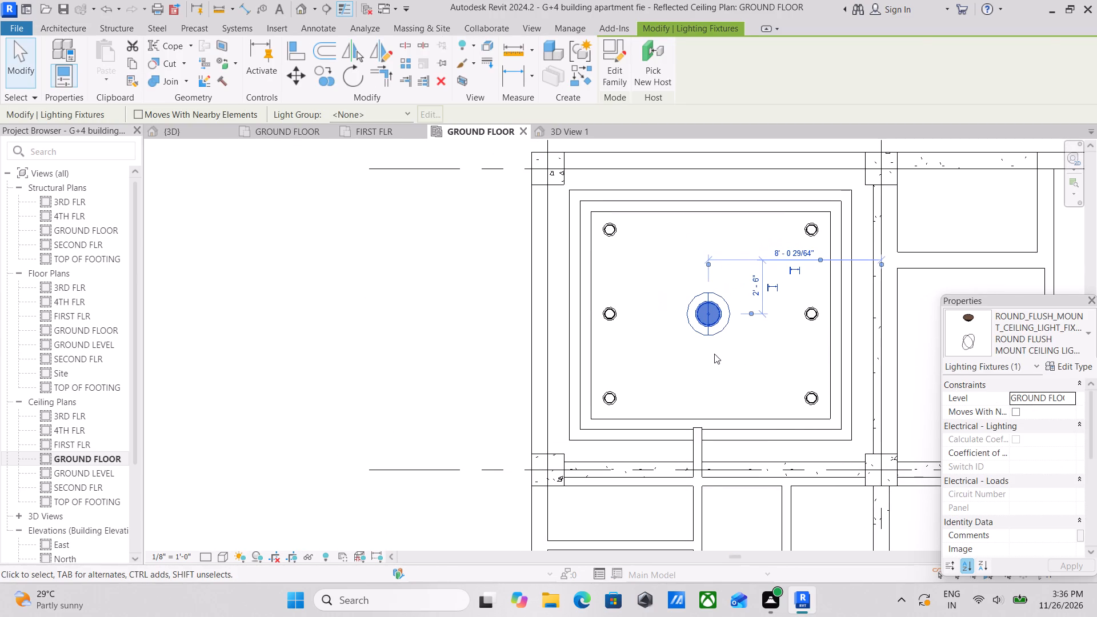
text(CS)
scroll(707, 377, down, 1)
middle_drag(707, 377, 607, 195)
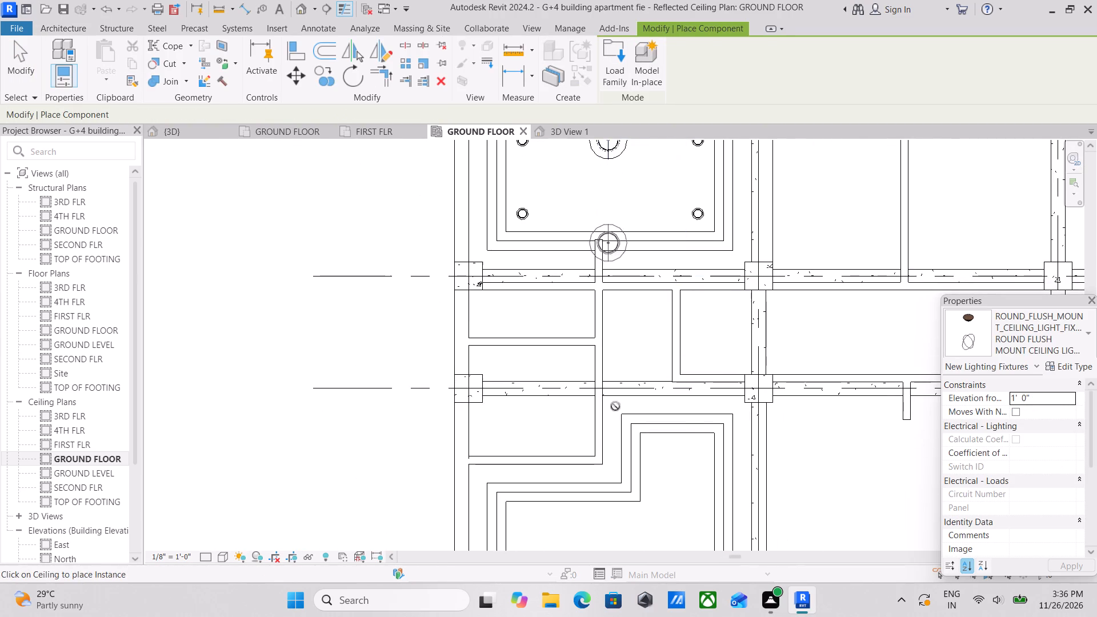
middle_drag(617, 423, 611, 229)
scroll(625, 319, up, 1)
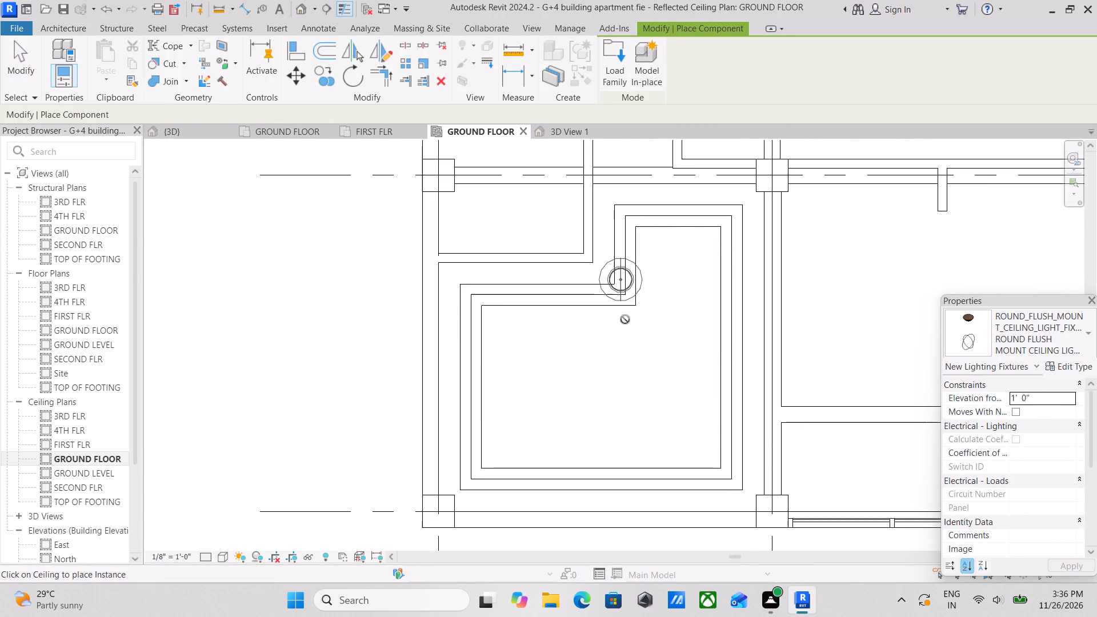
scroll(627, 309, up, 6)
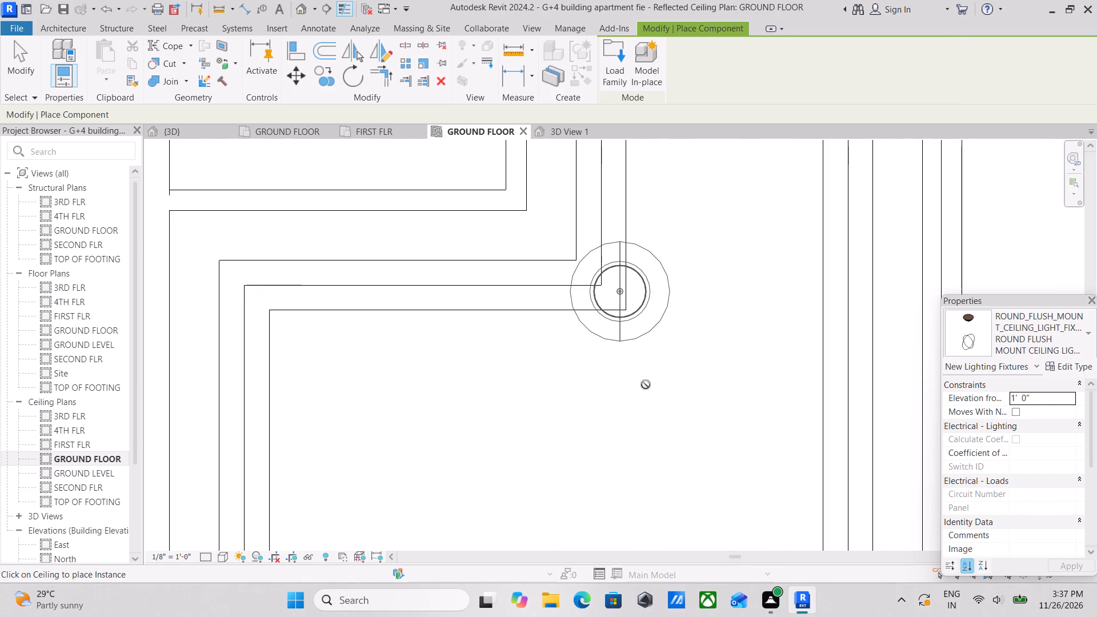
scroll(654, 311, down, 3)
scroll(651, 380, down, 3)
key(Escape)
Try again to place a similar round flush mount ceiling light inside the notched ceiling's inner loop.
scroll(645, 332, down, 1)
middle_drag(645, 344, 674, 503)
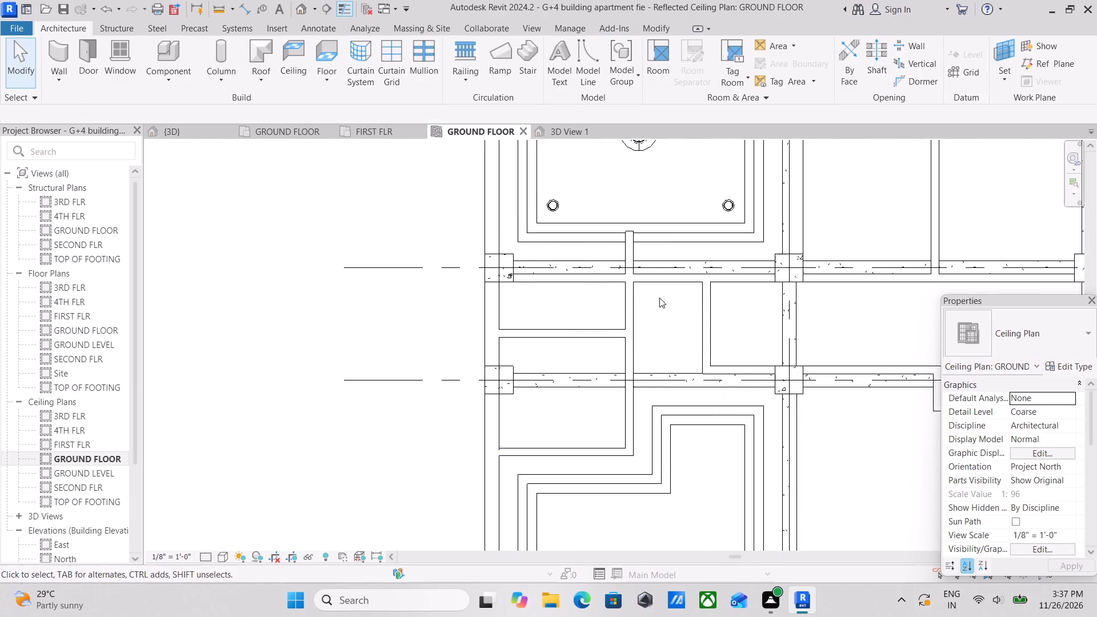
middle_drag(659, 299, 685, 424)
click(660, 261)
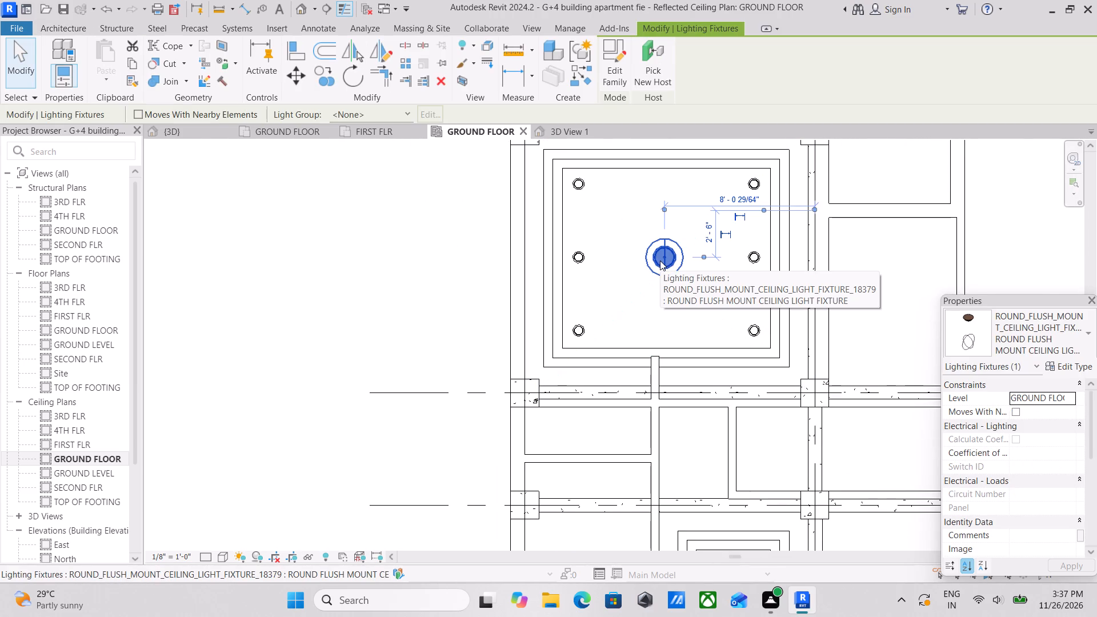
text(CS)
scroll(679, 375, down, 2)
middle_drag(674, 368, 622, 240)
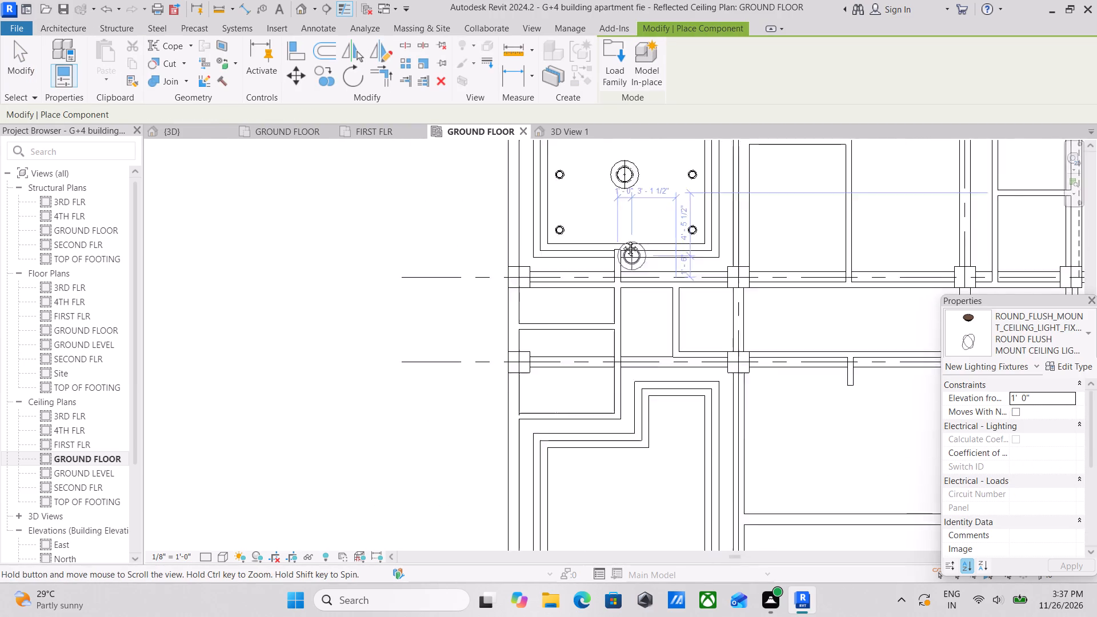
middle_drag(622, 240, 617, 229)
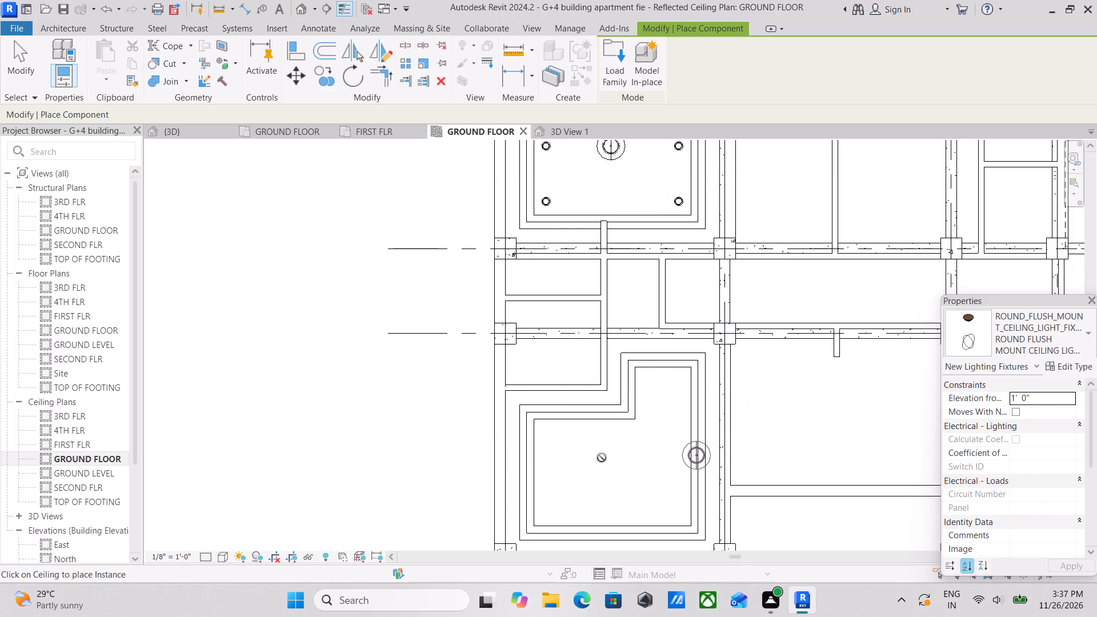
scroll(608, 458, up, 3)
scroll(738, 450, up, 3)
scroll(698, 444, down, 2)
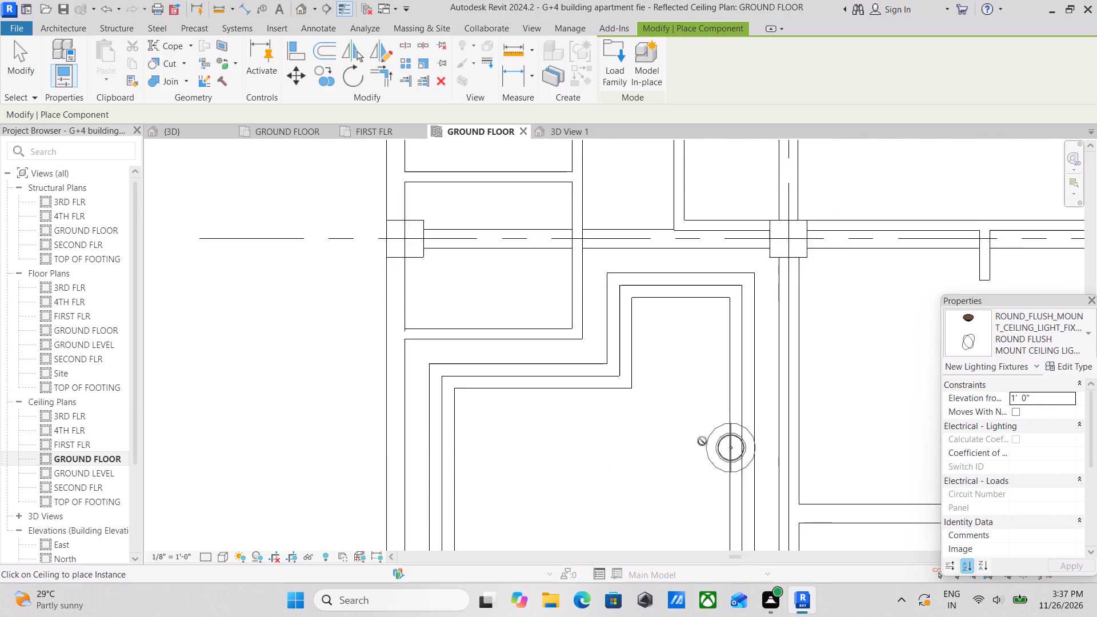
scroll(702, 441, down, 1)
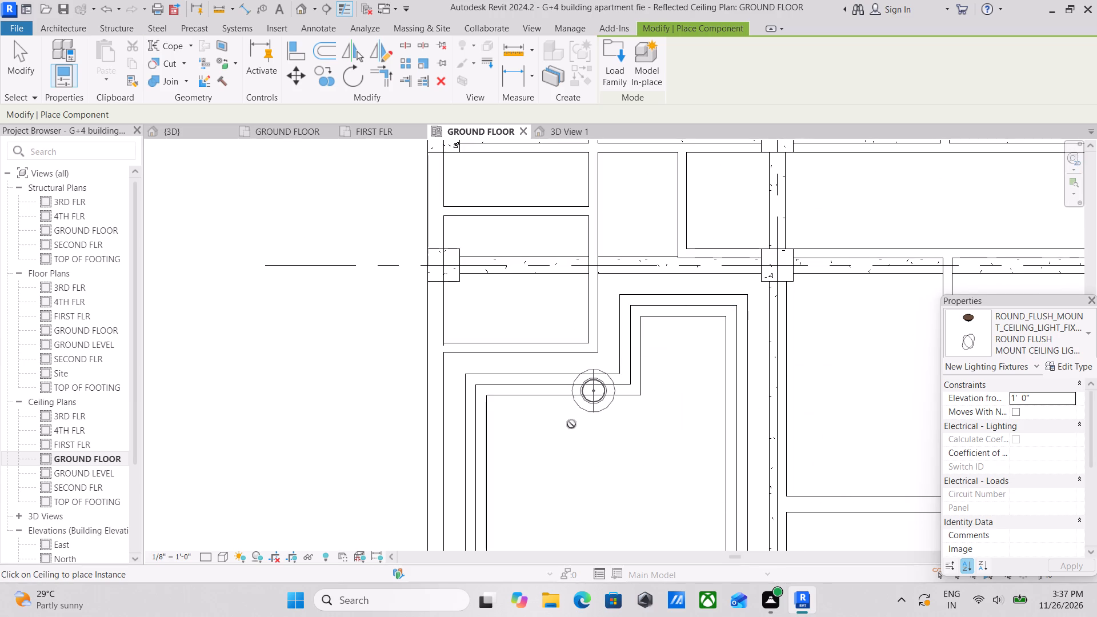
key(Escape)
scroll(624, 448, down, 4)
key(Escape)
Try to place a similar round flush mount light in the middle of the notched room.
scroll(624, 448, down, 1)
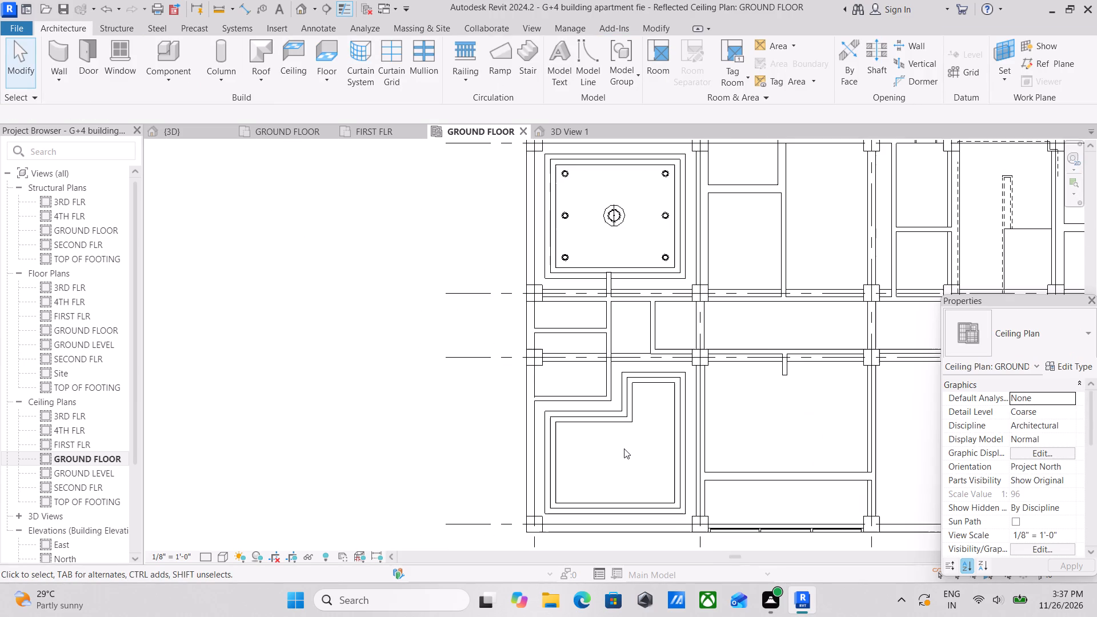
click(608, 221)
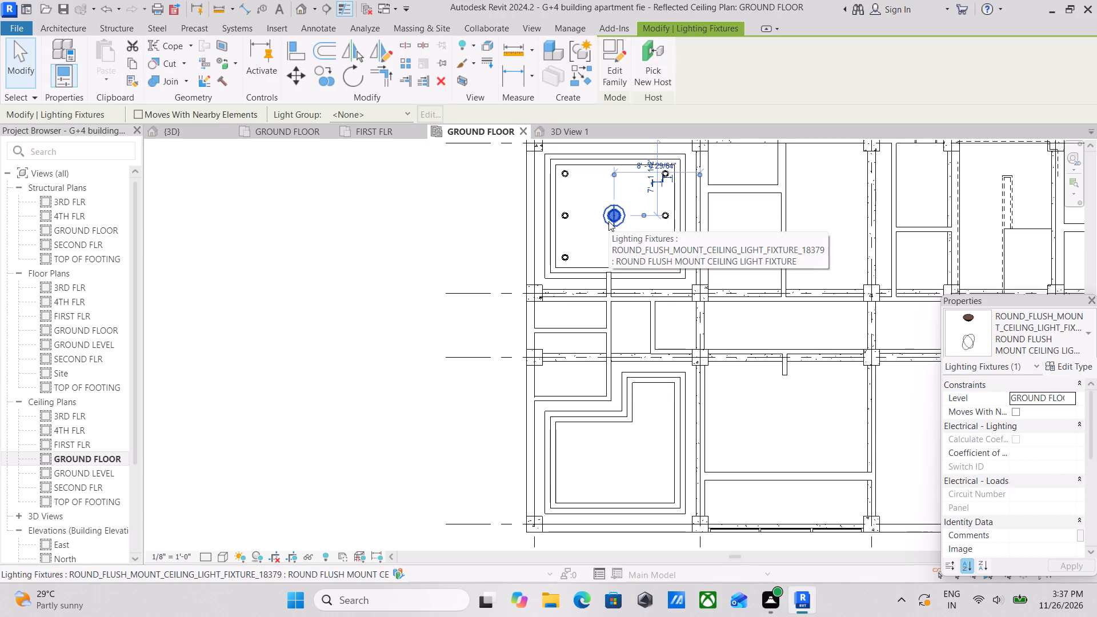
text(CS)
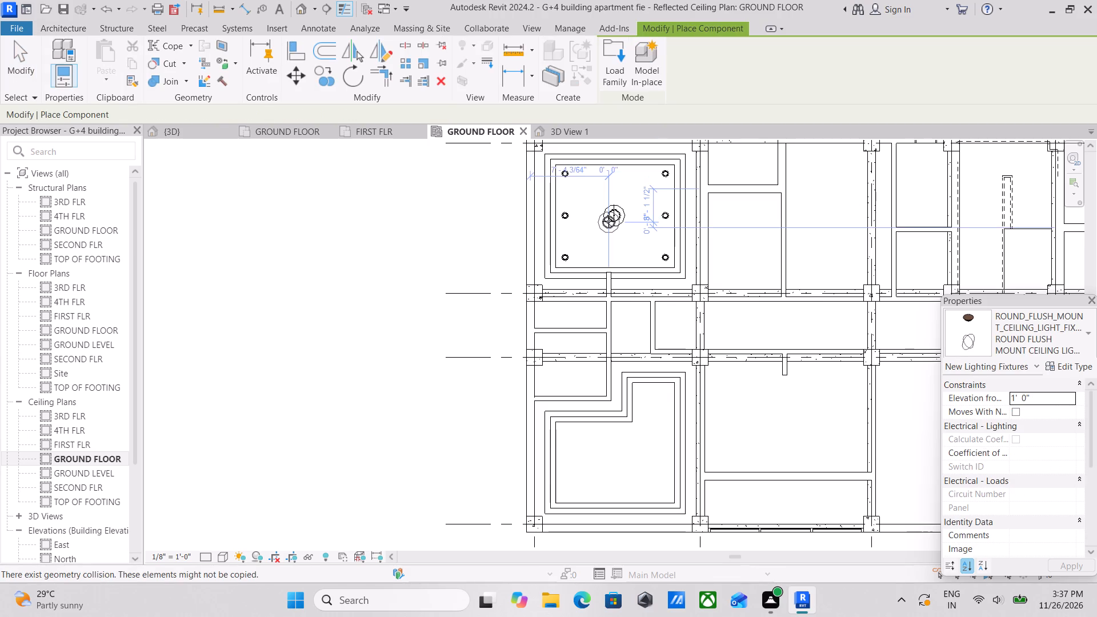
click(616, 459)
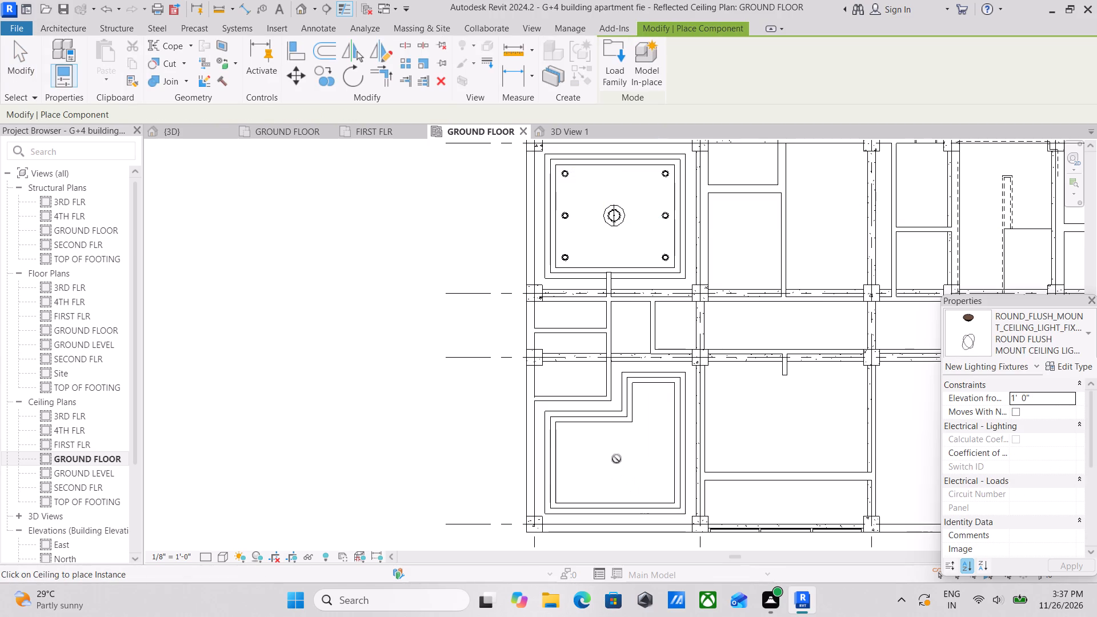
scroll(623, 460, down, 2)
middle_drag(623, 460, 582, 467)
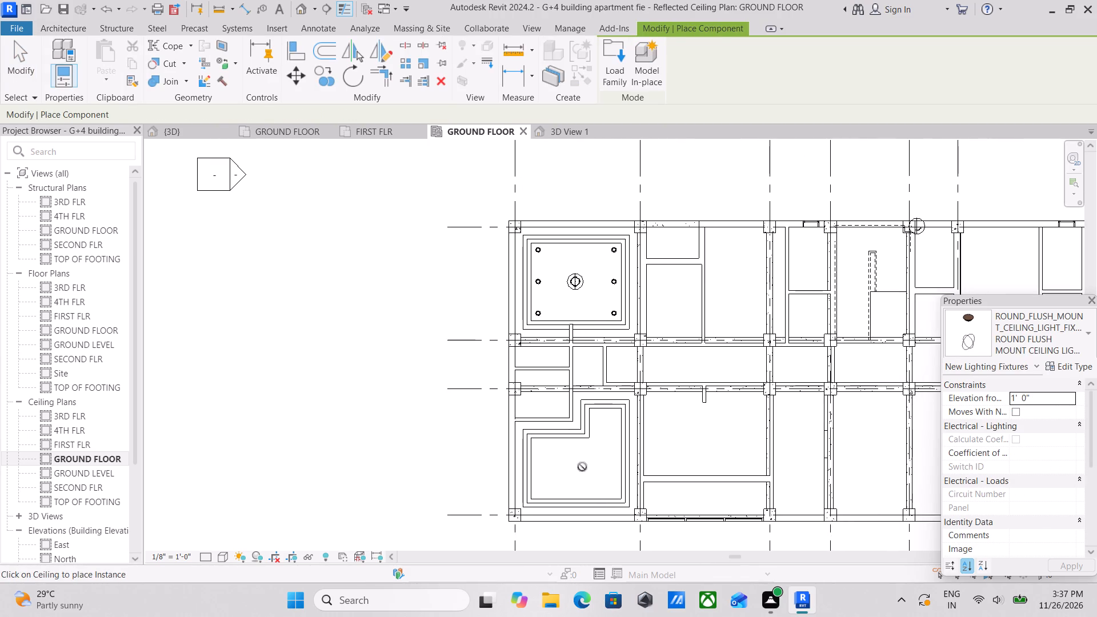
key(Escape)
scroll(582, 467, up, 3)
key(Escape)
Ungroup the middle pendant light of the square ceiling's row nearest the neighbouring rooms from Array Group 1.
middle_drag(582, 467, 590, 525)
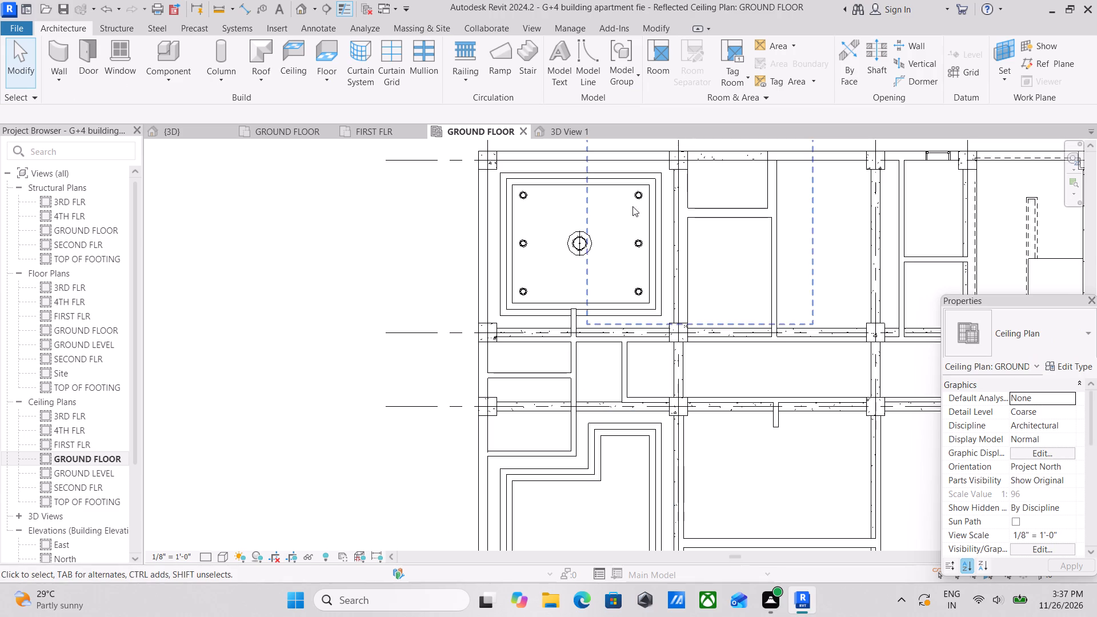
click(637, 241)
scroll(637, 241, up, 3)
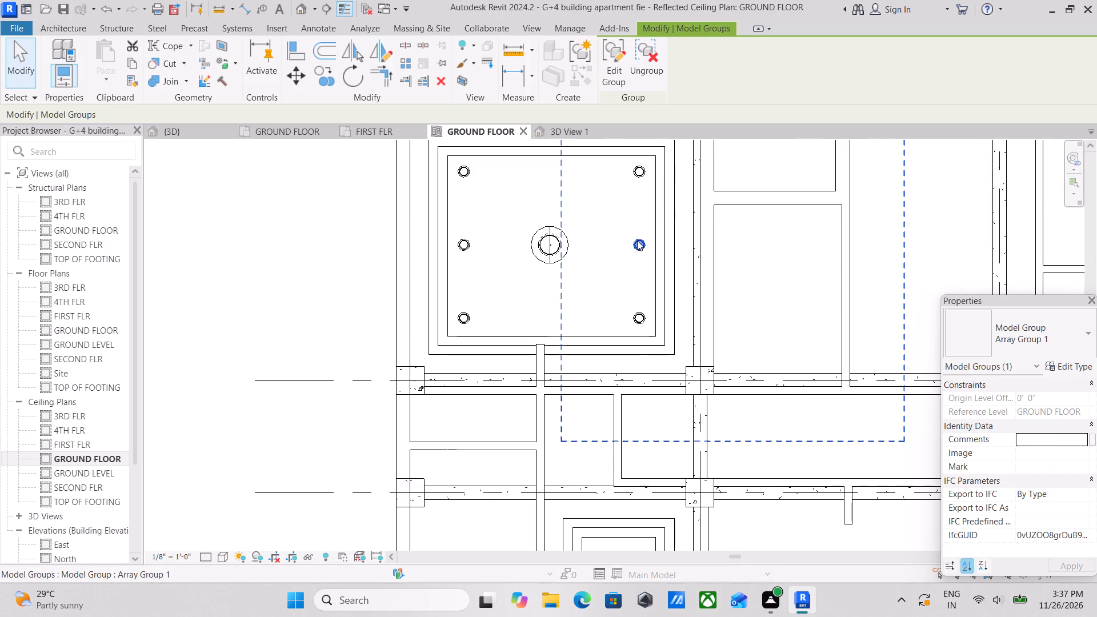
click(649, 56)
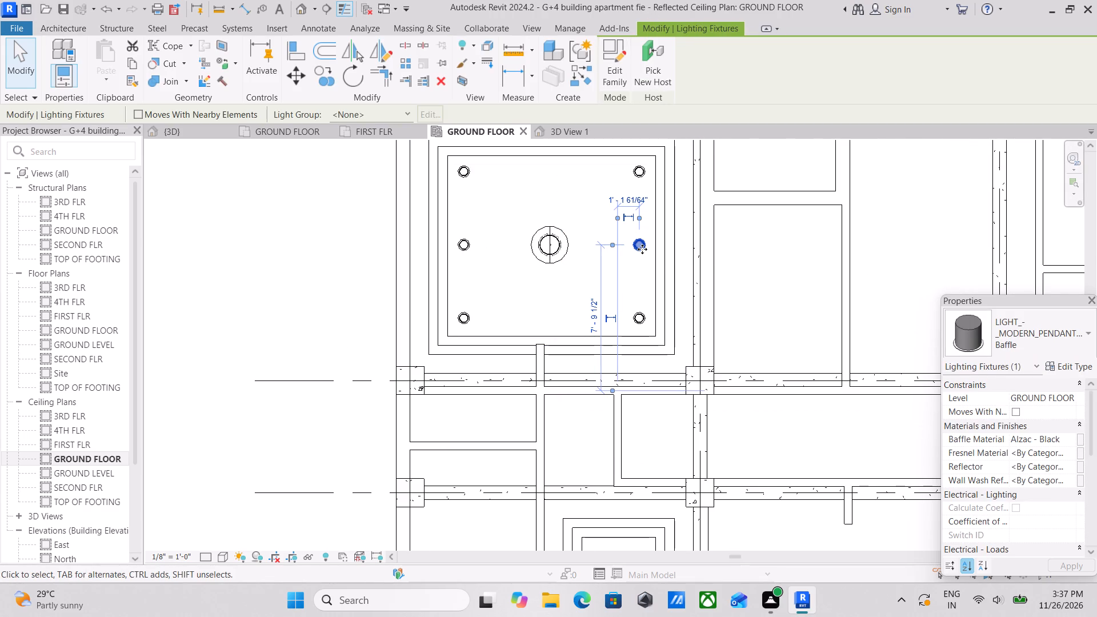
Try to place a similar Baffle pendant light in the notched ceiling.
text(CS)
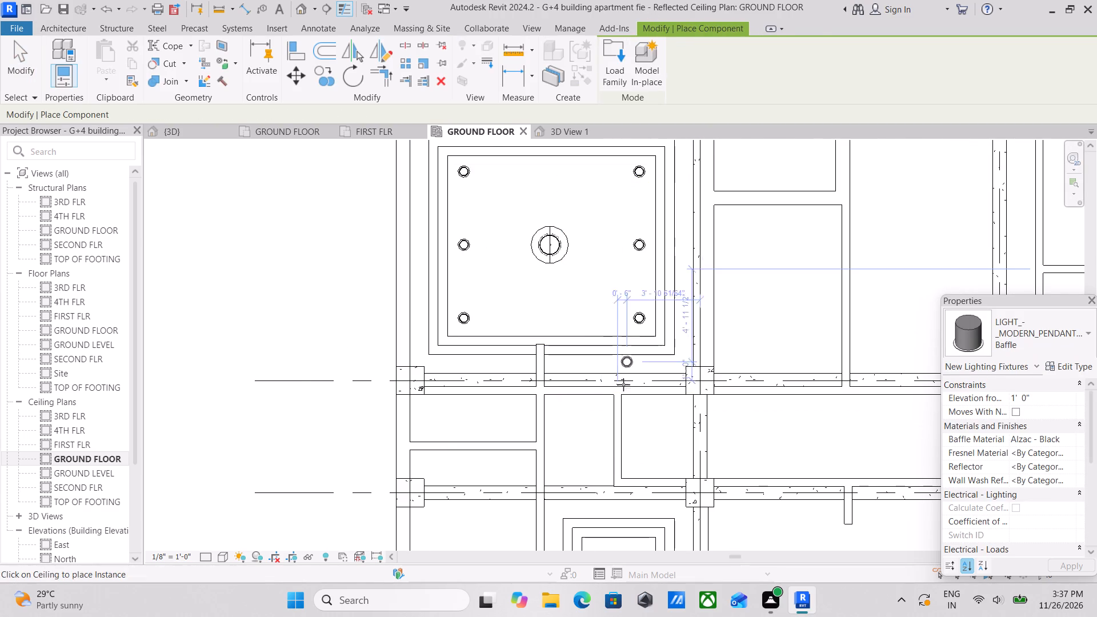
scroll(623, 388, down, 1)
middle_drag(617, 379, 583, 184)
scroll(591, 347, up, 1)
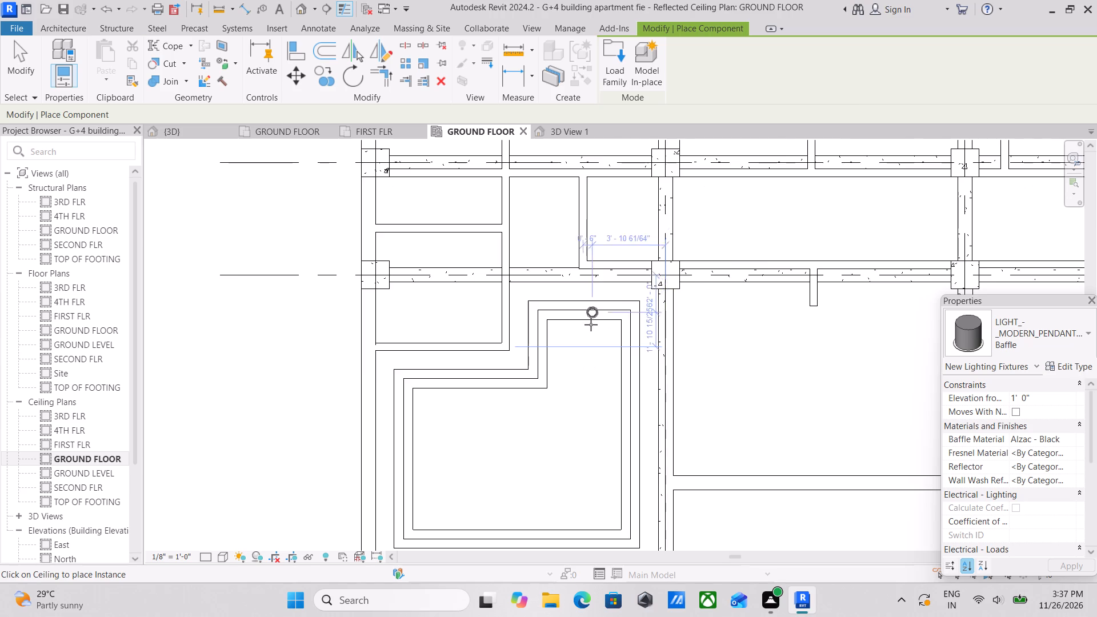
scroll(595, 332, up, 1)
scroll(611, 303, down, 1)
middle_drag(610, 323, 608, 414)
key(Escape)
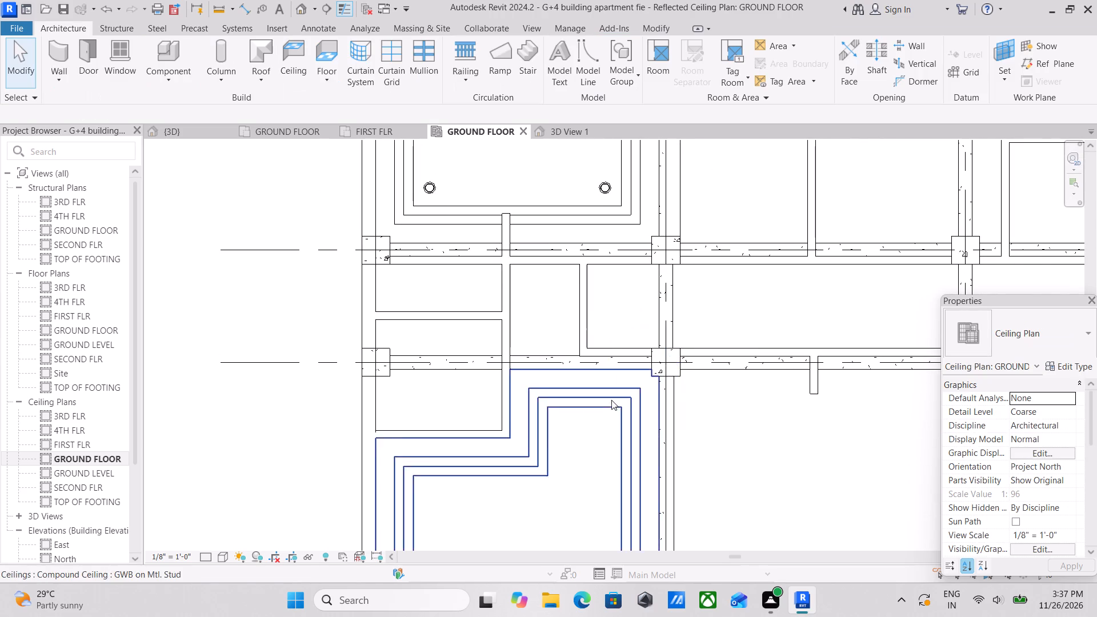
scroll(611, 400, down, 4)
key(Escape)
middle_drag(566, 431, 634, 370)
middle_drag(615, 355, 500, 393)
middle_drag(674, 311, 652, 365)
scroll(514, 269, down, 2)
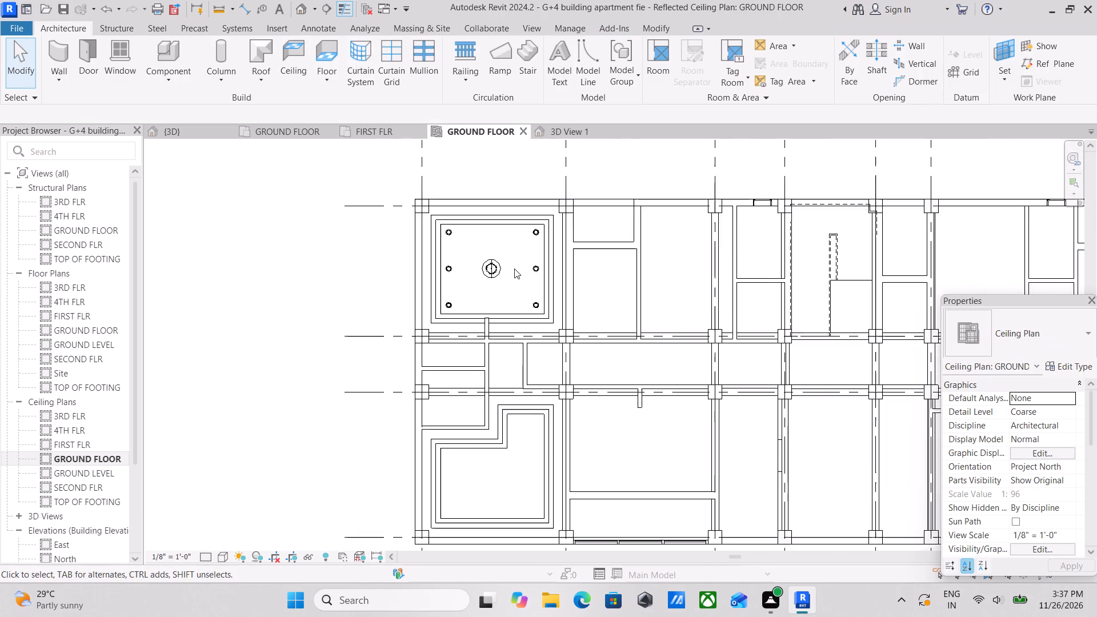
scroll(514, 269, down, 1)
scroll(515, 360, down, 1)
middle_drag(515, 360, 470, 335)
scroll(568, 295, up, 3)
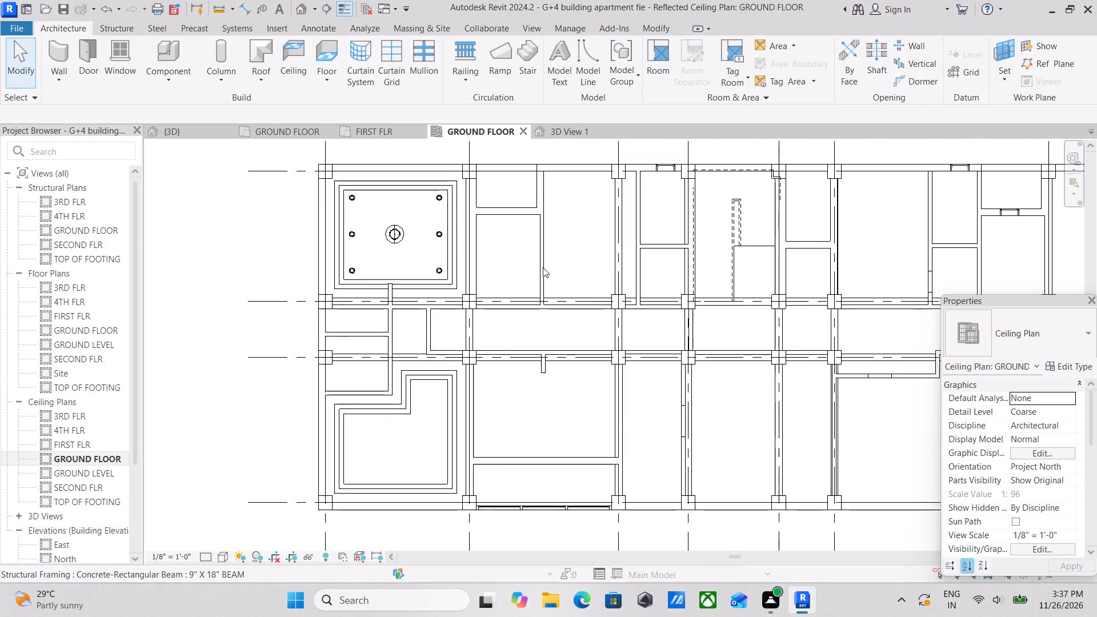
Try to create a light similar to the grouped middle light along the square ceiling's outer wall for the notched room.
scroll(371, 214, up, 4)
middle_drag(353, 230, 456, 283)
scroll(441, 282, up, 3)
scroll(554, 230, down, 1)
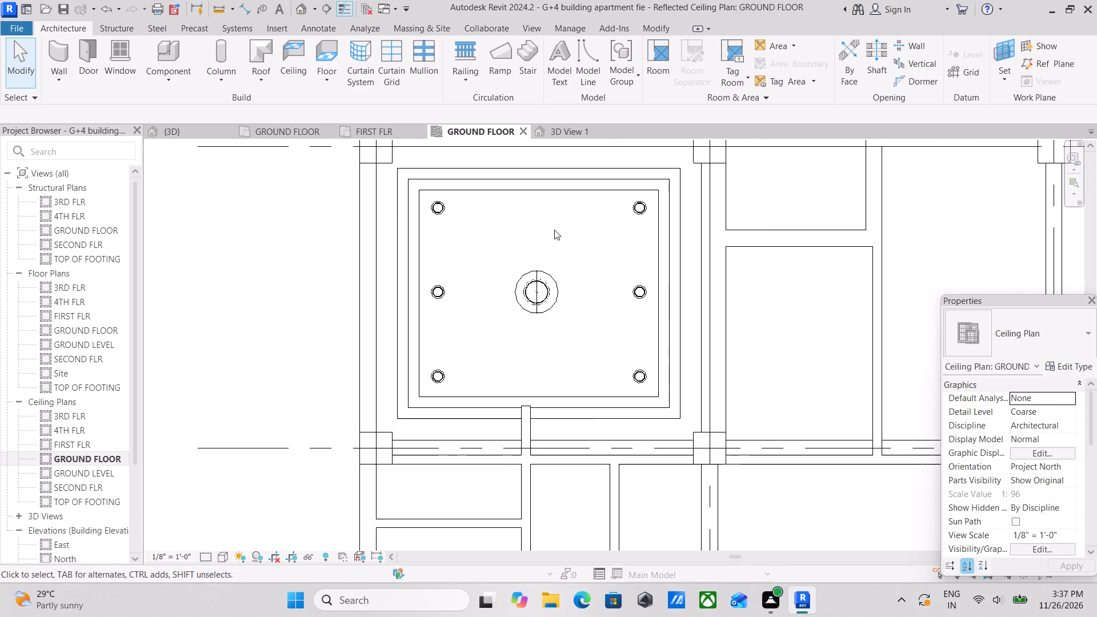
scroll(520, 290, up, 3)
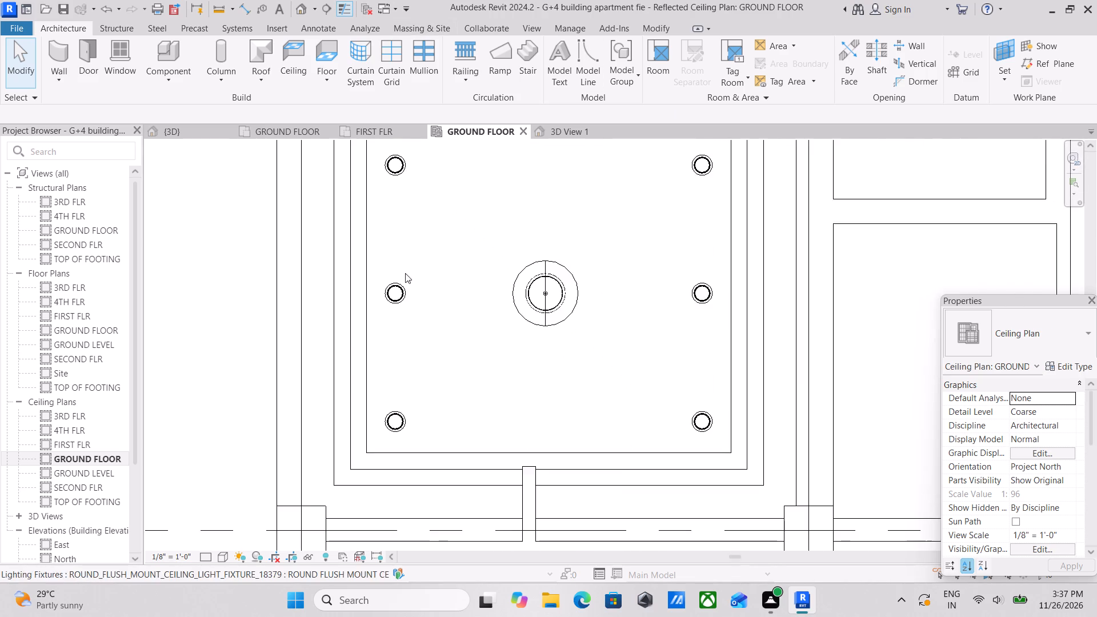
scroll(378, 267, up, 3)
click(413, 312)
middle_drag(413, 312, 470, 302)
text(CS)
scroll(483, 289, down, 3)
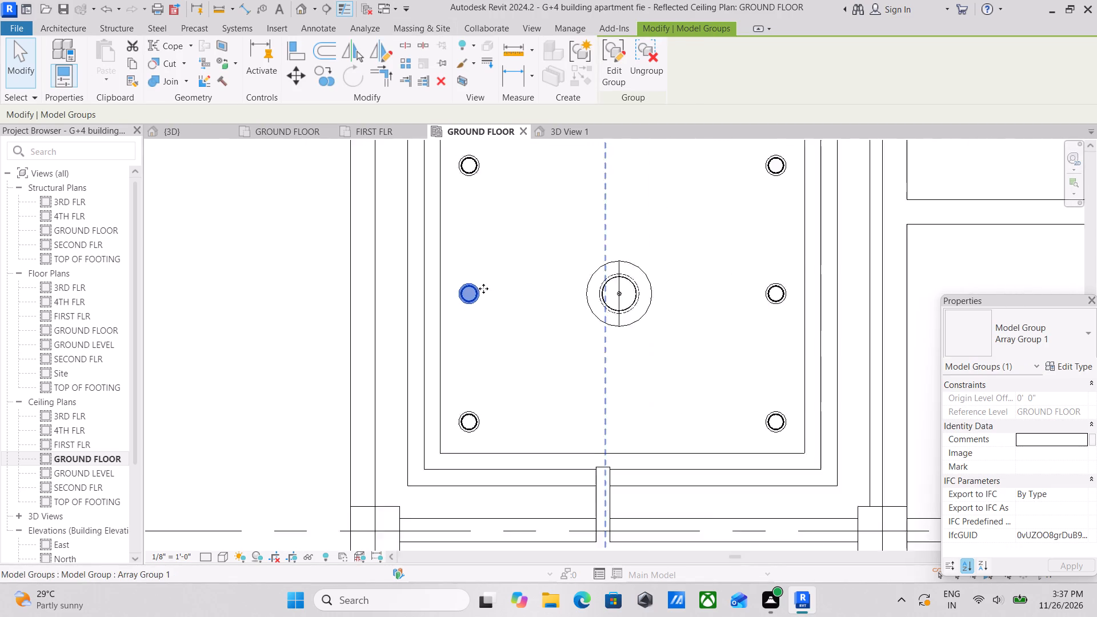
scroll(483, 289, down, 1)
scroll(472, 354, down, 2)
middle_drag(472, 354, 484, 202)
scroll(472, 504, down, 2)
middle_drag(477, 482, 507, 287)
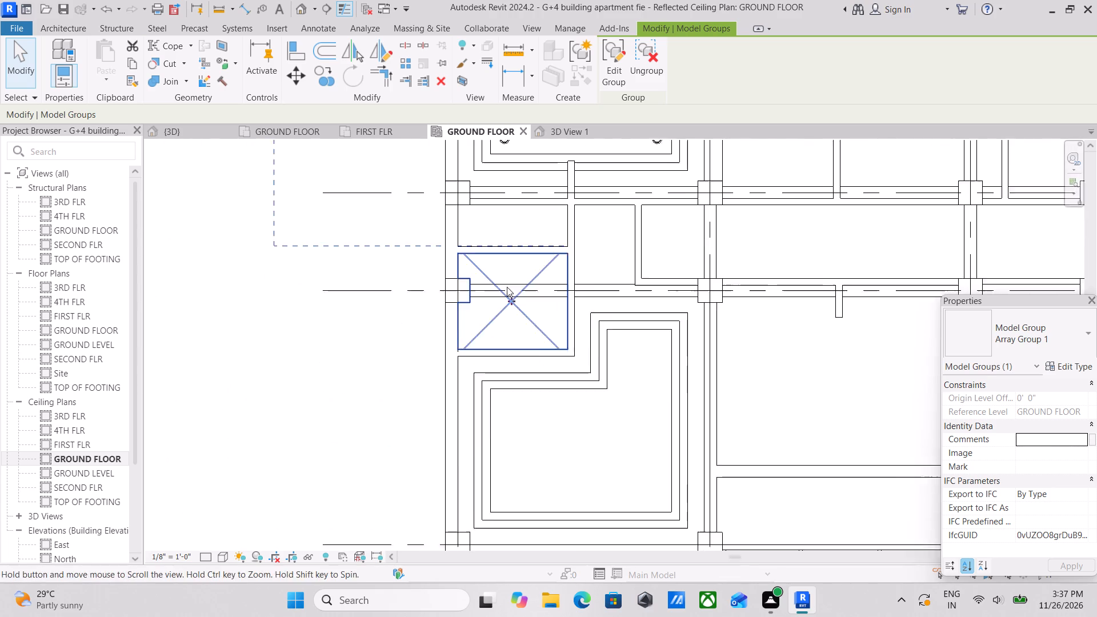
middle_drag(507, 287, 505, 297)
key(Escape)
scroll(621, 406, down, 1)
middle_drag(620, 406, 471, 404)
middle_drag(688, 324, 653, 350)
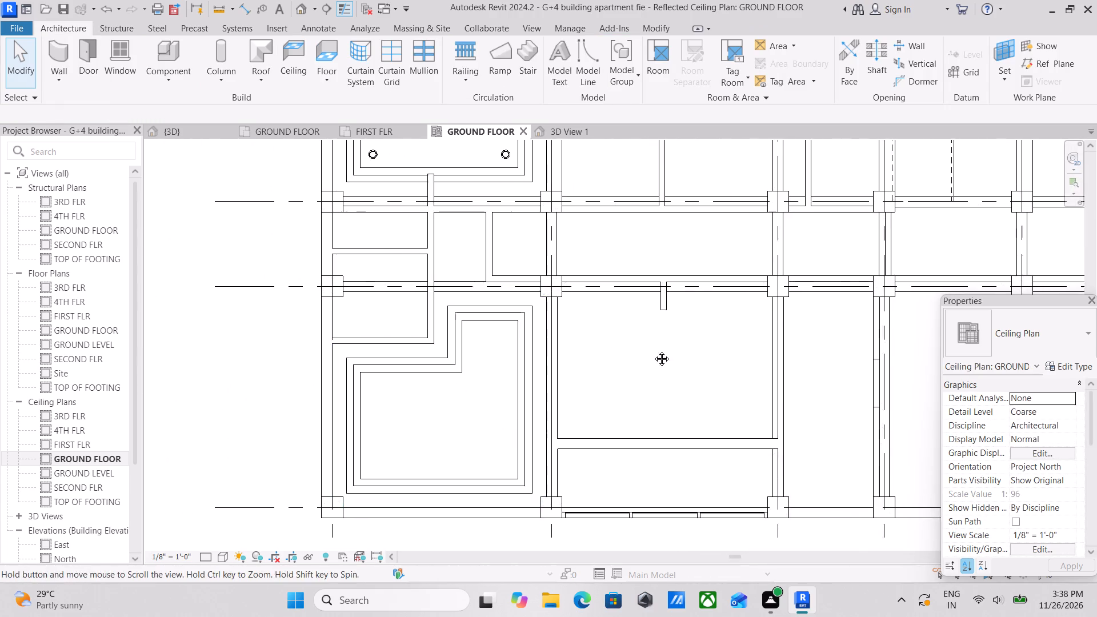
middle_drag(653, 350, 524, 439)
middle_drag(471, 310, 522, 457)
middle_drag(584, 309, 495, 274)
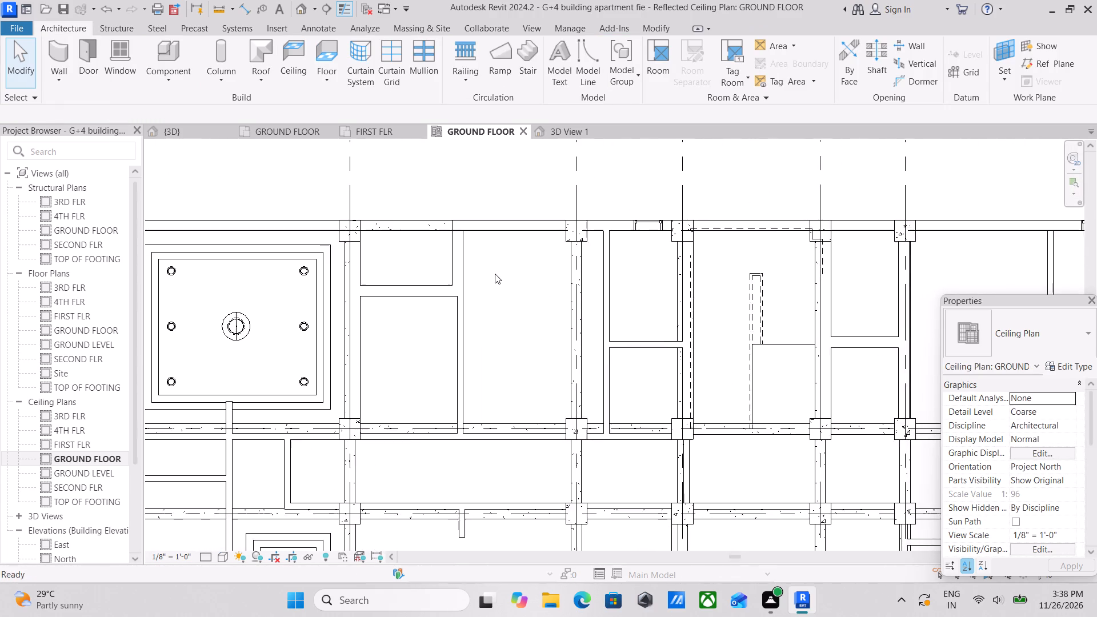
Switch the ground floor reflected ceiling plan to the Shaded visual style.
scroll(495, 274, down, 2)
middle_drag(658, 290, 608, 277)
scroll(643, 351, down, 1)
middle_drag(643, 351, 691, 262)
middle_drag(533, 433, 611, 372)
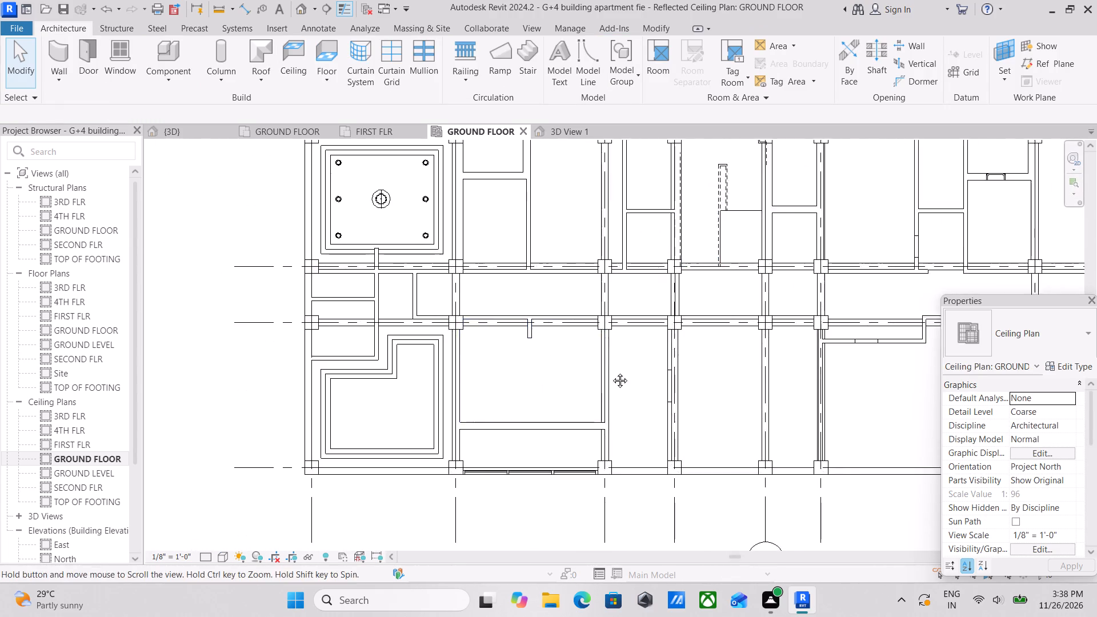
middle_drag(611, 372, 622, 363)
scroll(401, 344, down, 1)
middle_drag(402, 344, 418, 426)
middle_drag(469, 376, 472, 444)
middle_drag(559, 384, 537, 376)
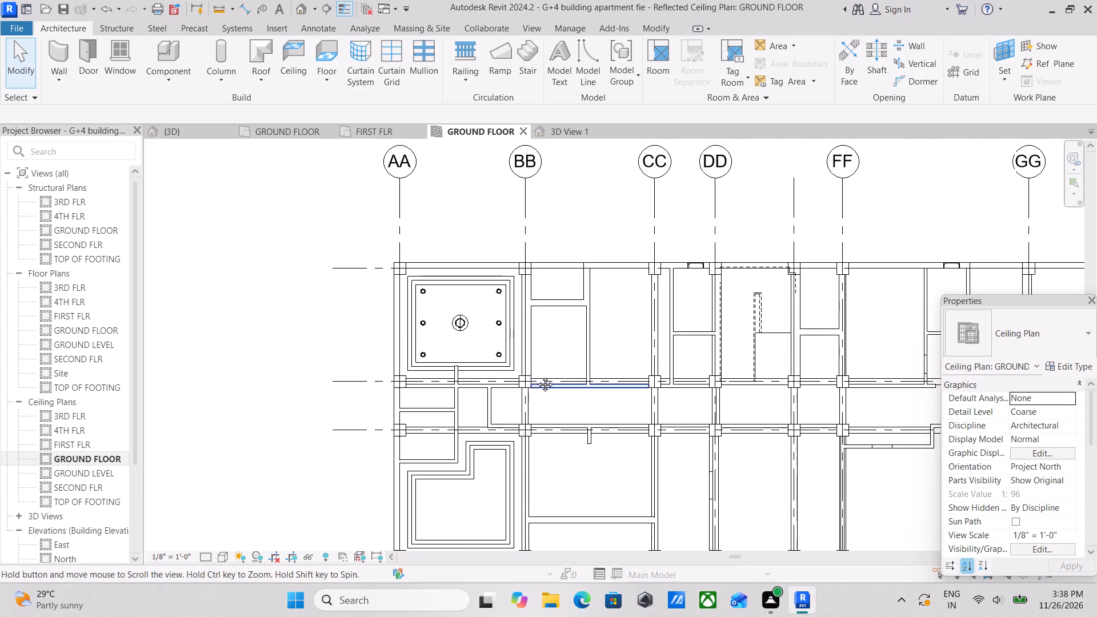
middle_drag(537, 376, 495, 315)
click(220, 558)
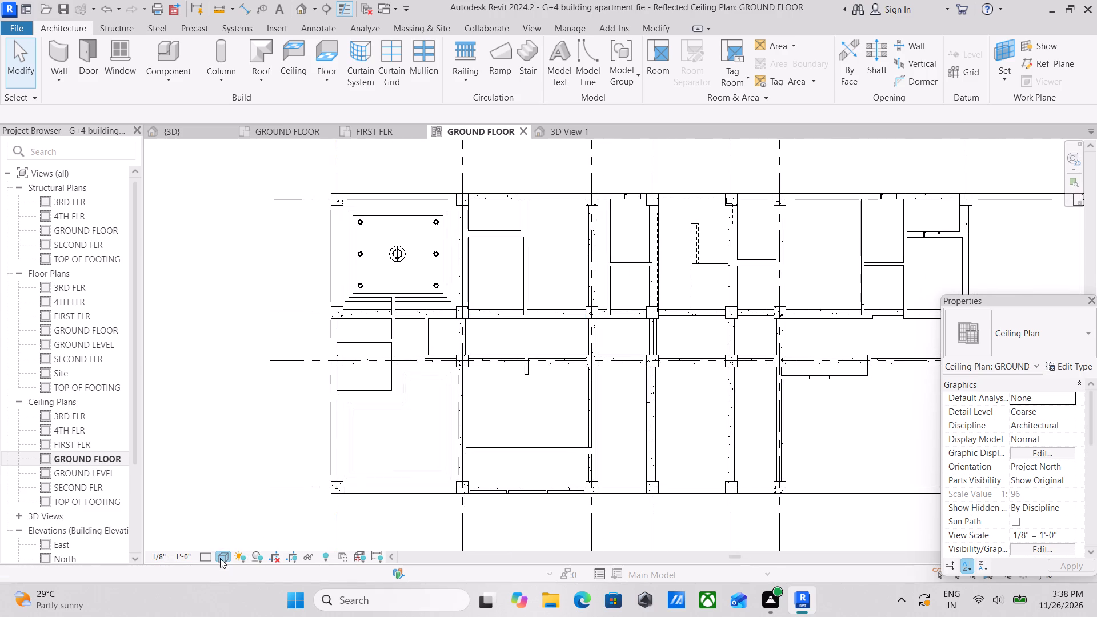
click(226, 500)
Examine the stepped ceilings, light fixtures and neighbouring rooms across the shaded ground floor ceiling plan.
scroll(565, 328, up, 2)
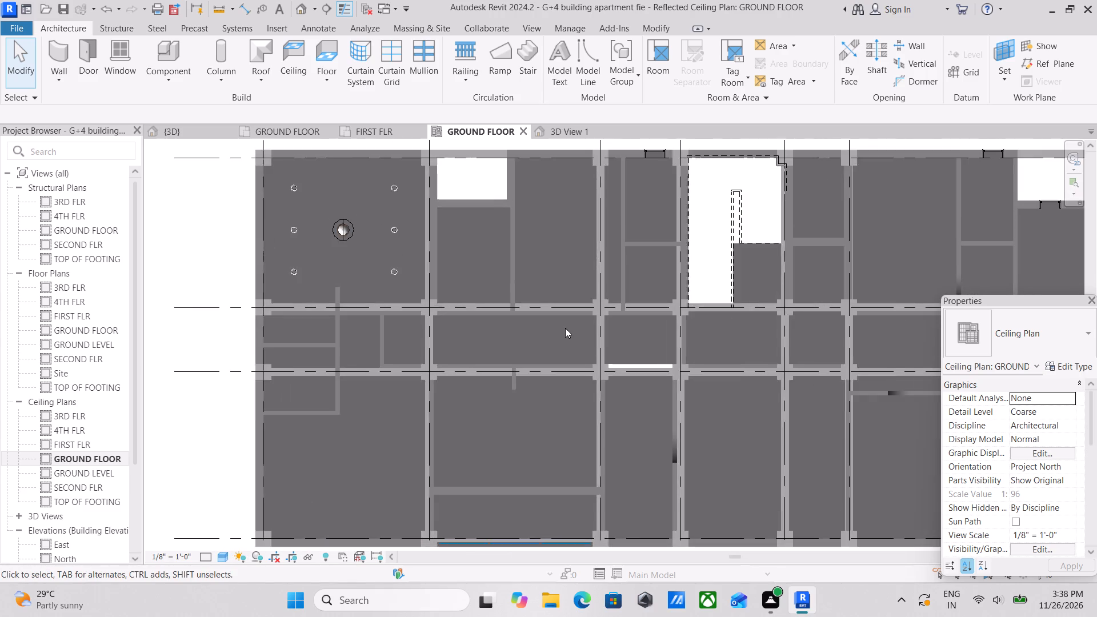
scroll(331, 465, up, 3)
scroll(391, 385, down, 1)
middle_drag(391, 385, 539, 455)
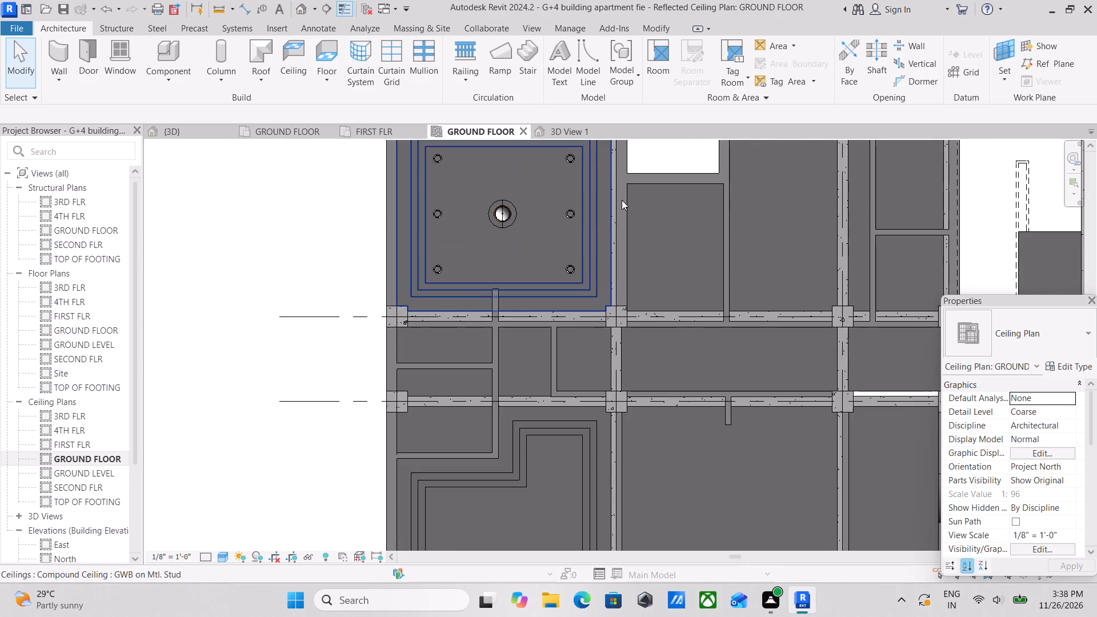
middle_drag(622, 201, 642, 366)
scroll(465, 346, up, 10)
scroll(494, 397, up, 4)
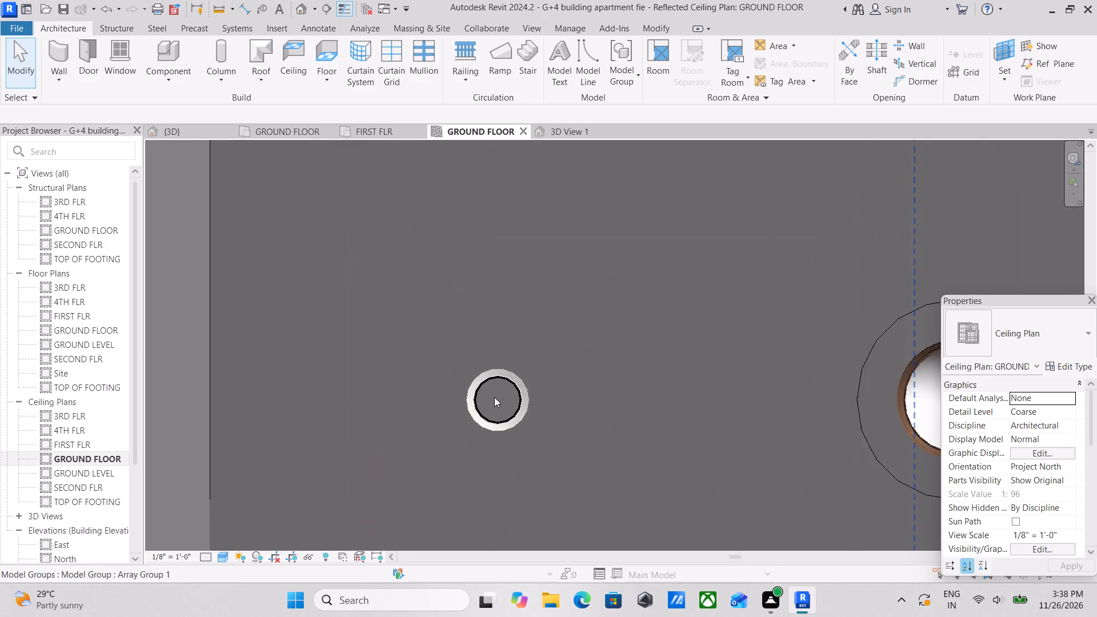
scroll(494, 397, up, 1)
scroll(494, 397, down, 12)
middle_drag(608, 364, 468, 332)
scroll(686, 337, down, 1)
middle_drag(686, 337, 558, 302)
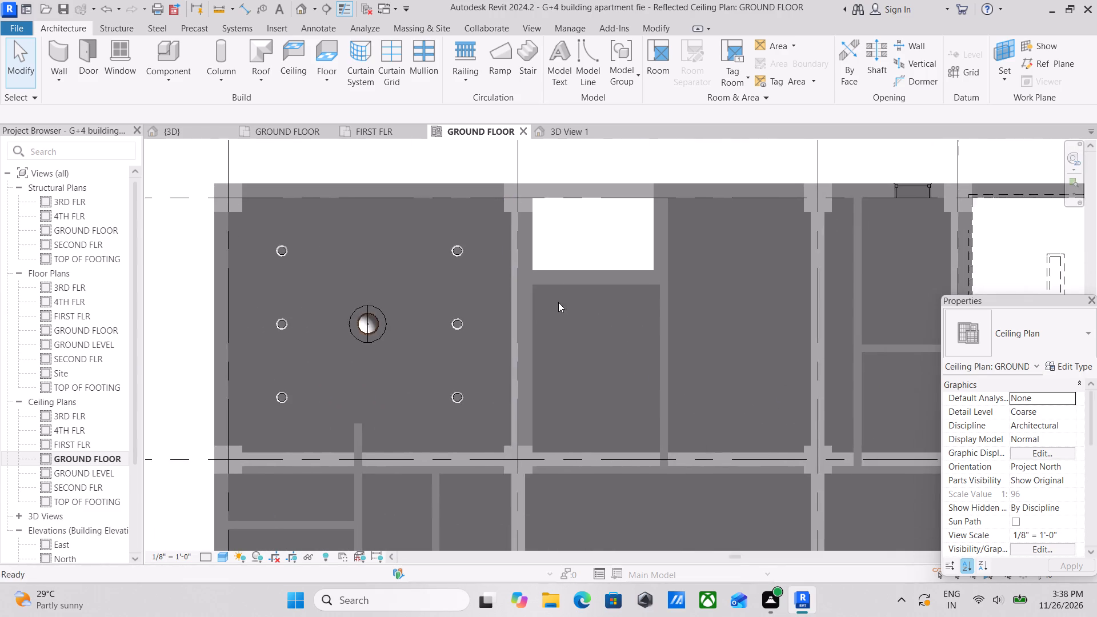
scroll(723, 319, down, 2)
middle_drag(723, 319, 575, 284)
scroll(693, 387, down, 2)
middle_drag(690, 386, 674, 301)
middle_drag(640, 470, 664, 371)
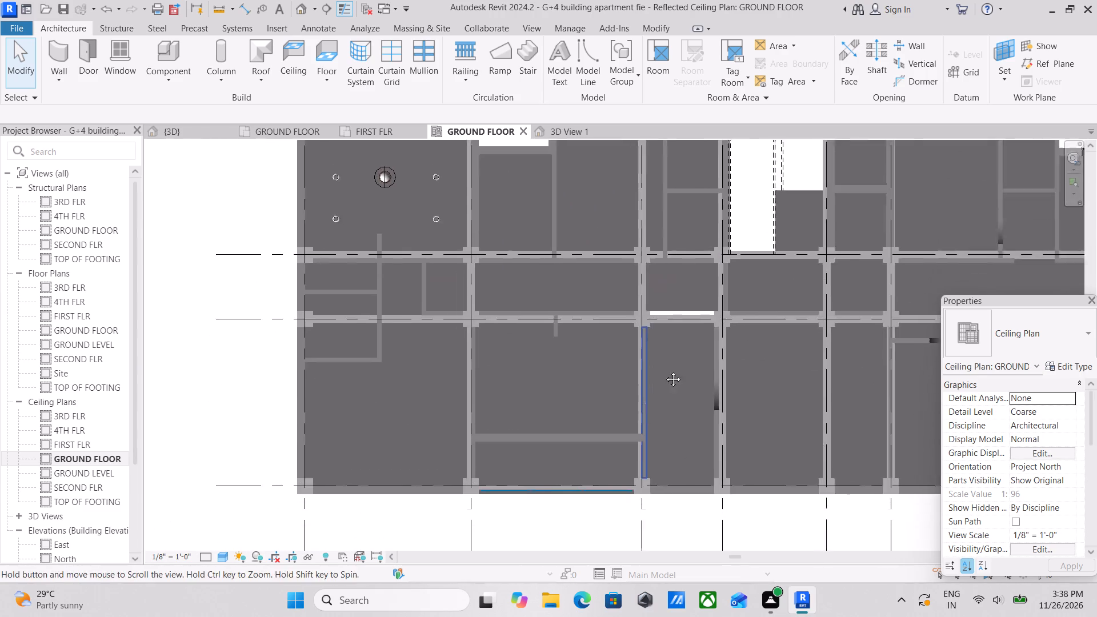
middle_drag(664, 371, 679, 332)
scroll(527, 352, up, 2)
middle_drag(527, 352, 494, 384)
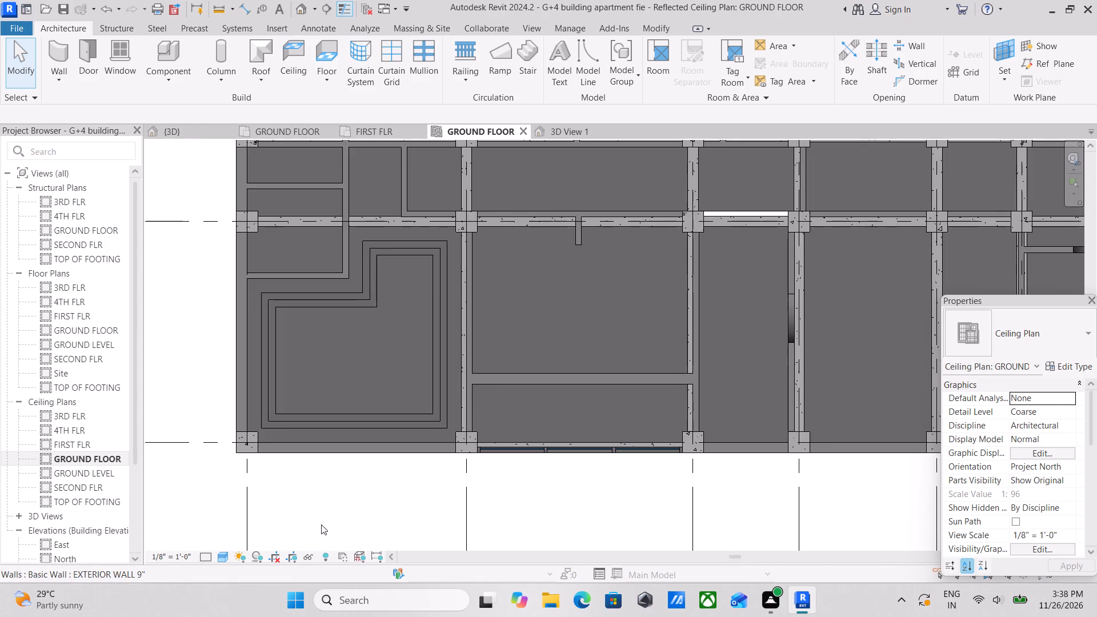
scroll(644, 328, up, 1)
scroll(644, 328, down, 1)
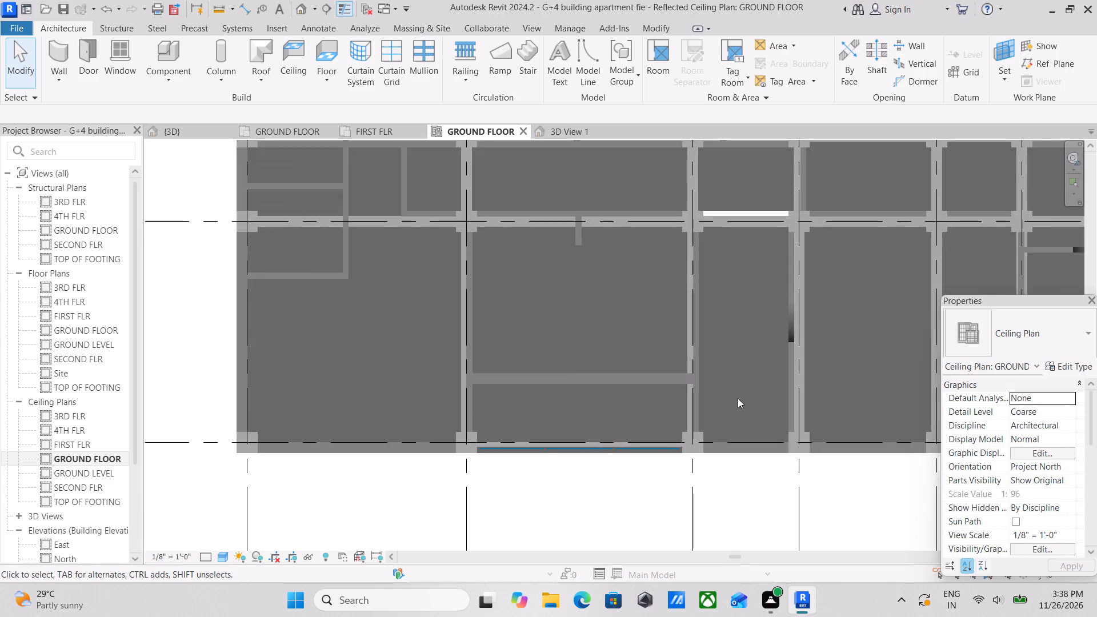
middle_drag(539, 303, 608, 357)
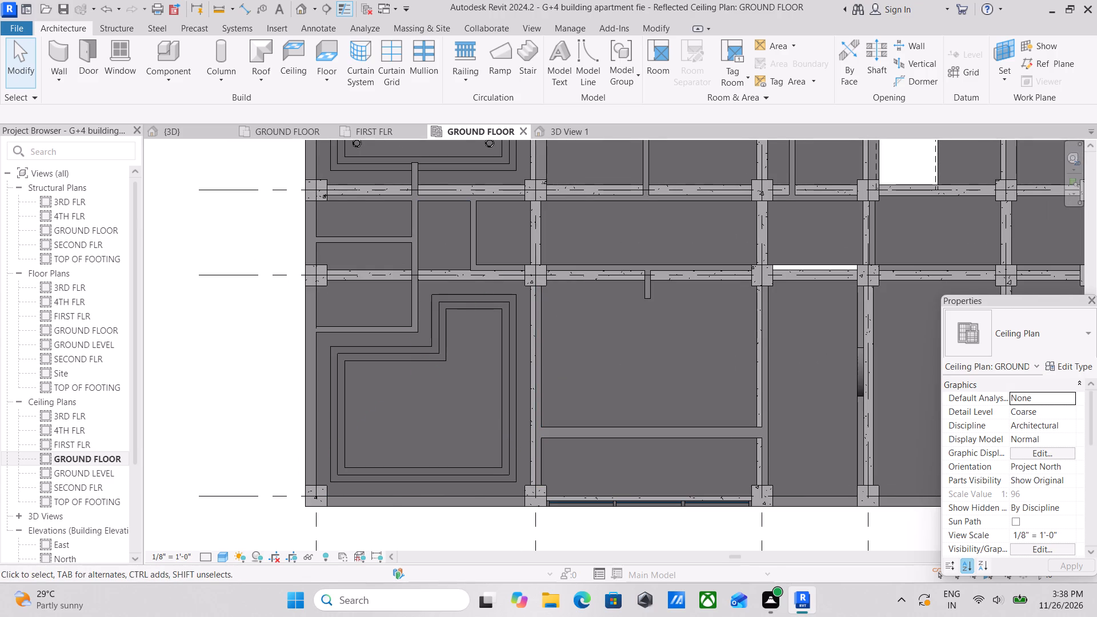
scroll(776, 348, down, 1)
middle_drag(775, 348, 779, 442)
middle_drag(648, 267, 612, 418)
middle_drag(712, 337, 552, 322)
scroll(881, 336, down, 1)
middle_drag(879, 336, 712, 315)
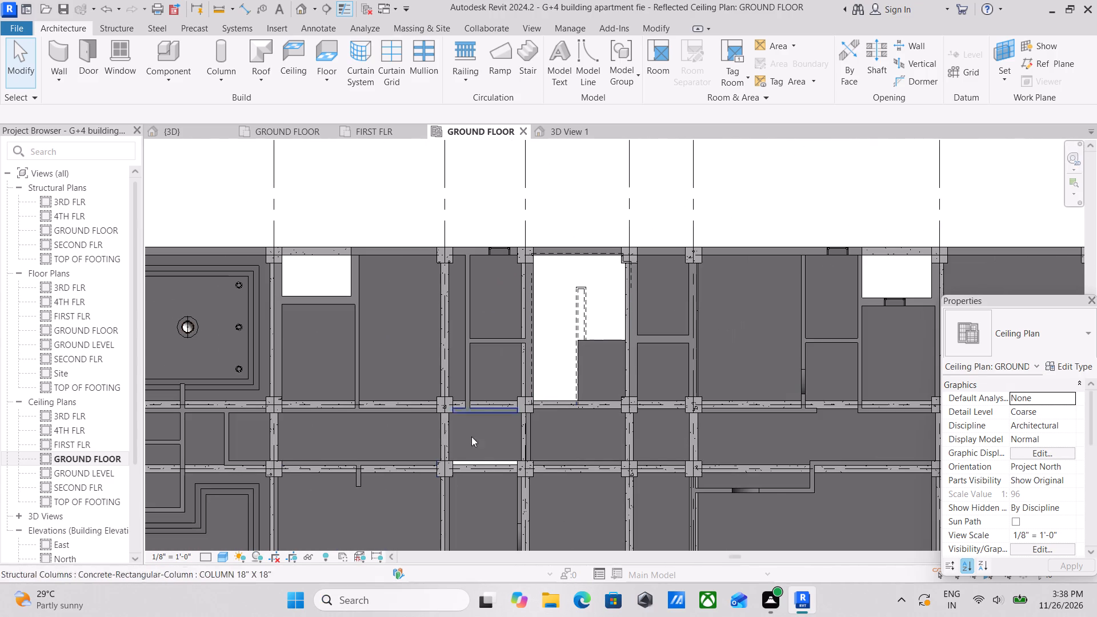
Set the ground floor ceiling plan's visual style to Wireframe.
click(217, 555)
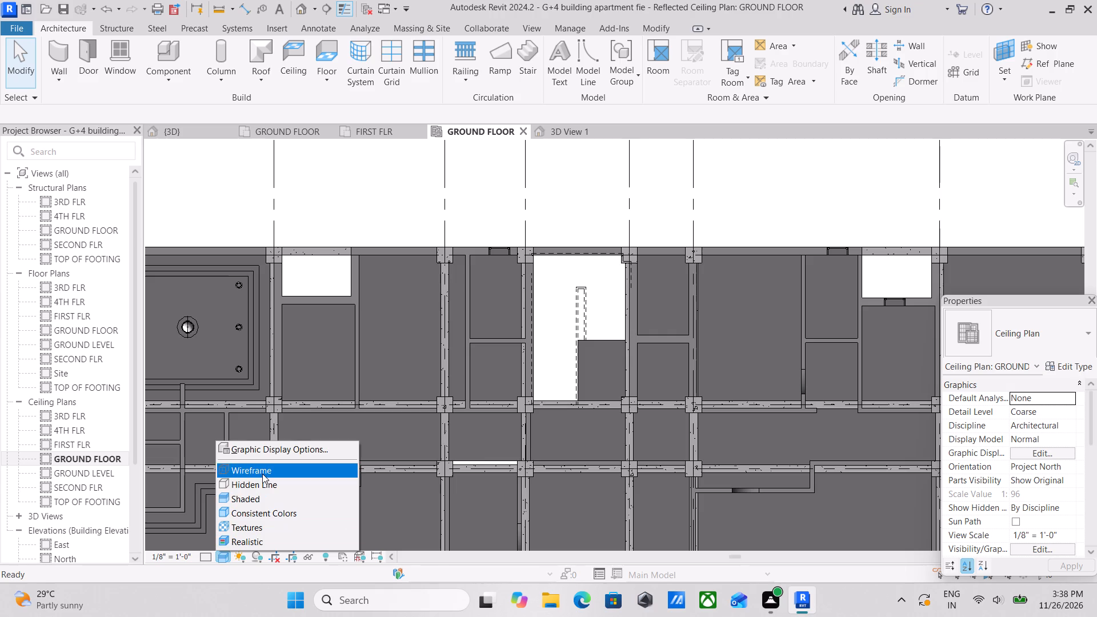
click(262, 474)
scroll(461, 355, down, 1)
click(217, 559)
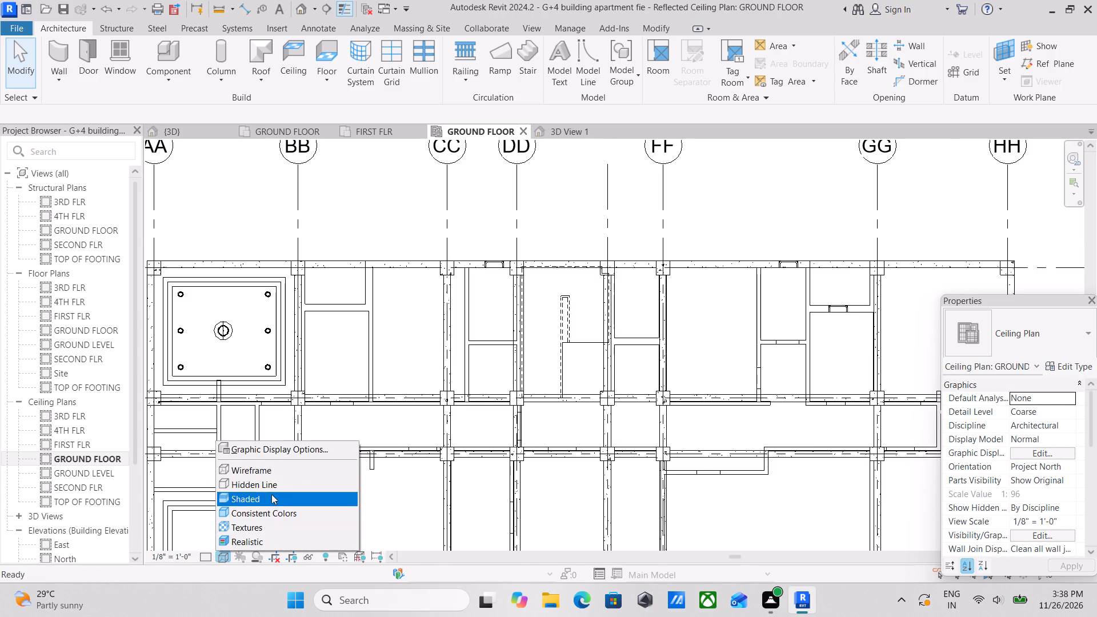
click(273, 473)
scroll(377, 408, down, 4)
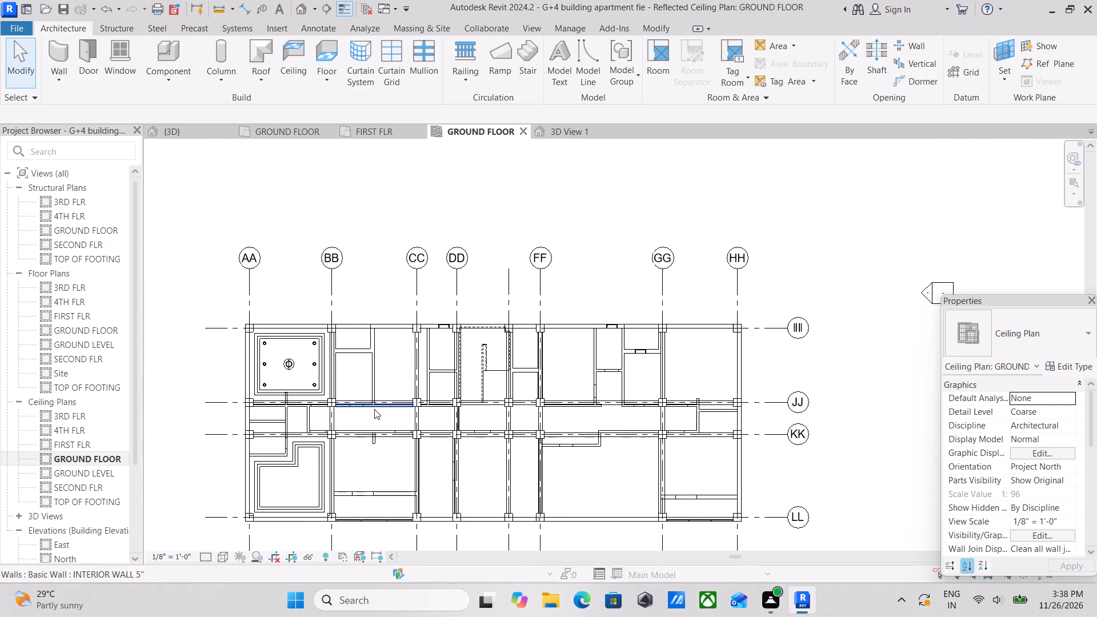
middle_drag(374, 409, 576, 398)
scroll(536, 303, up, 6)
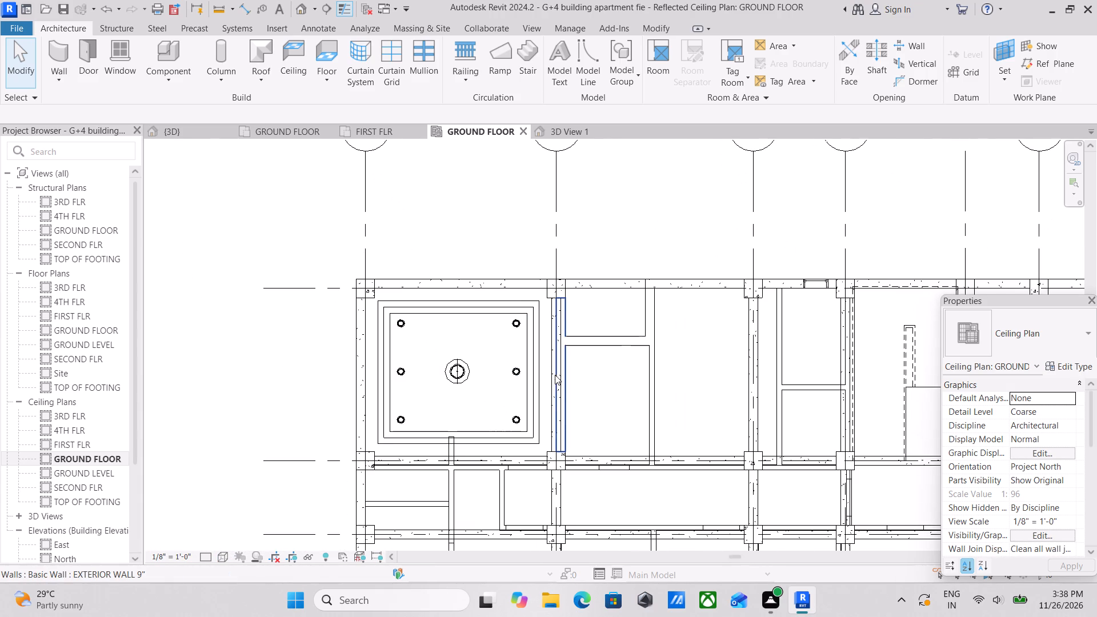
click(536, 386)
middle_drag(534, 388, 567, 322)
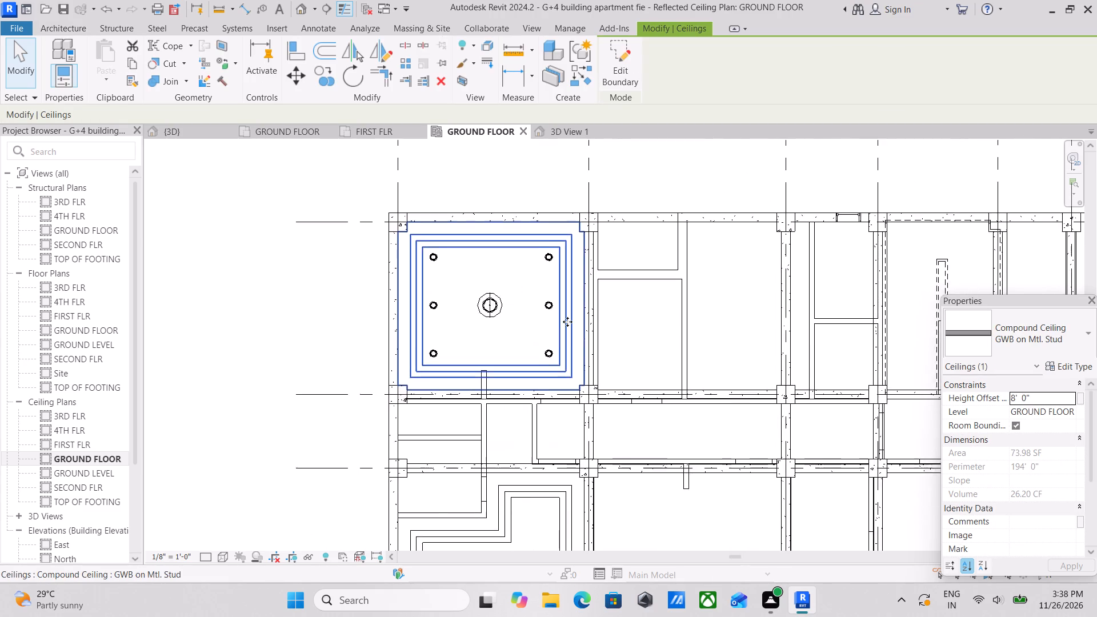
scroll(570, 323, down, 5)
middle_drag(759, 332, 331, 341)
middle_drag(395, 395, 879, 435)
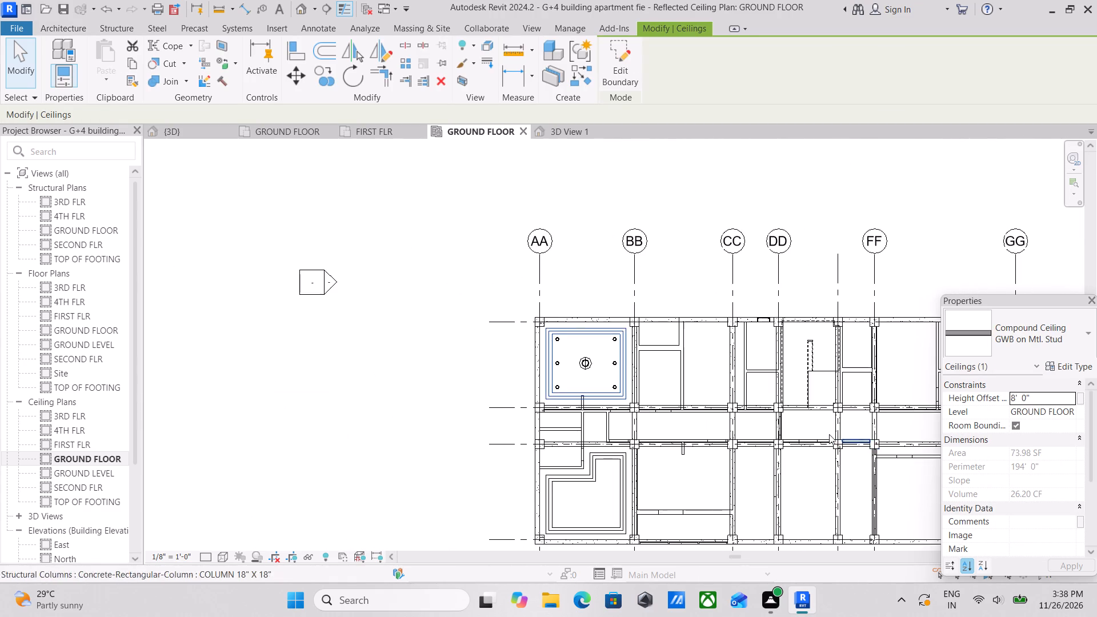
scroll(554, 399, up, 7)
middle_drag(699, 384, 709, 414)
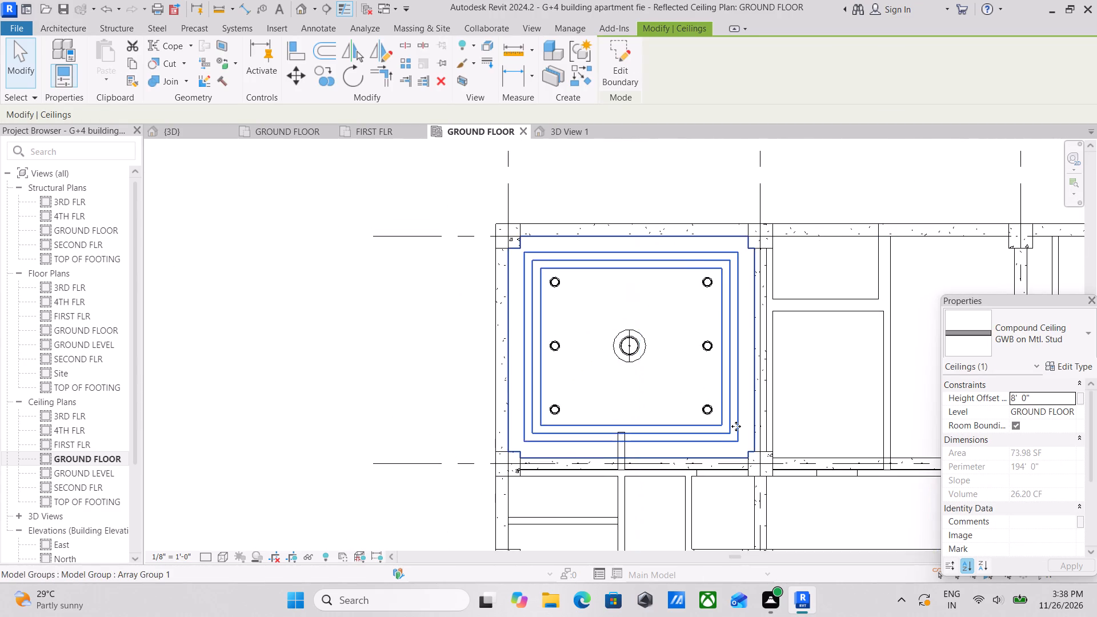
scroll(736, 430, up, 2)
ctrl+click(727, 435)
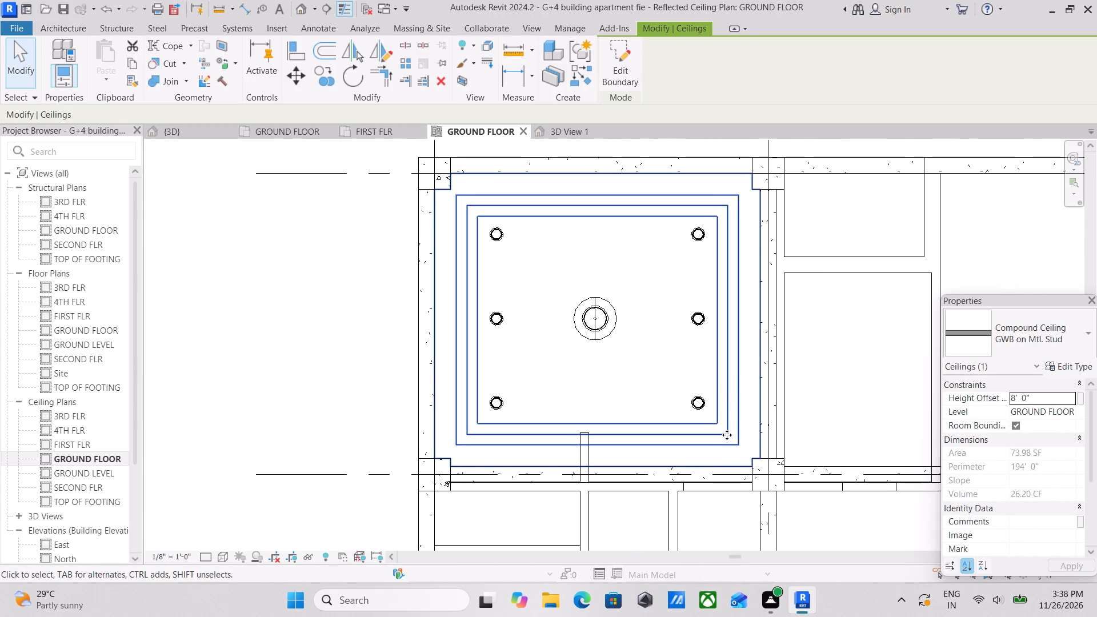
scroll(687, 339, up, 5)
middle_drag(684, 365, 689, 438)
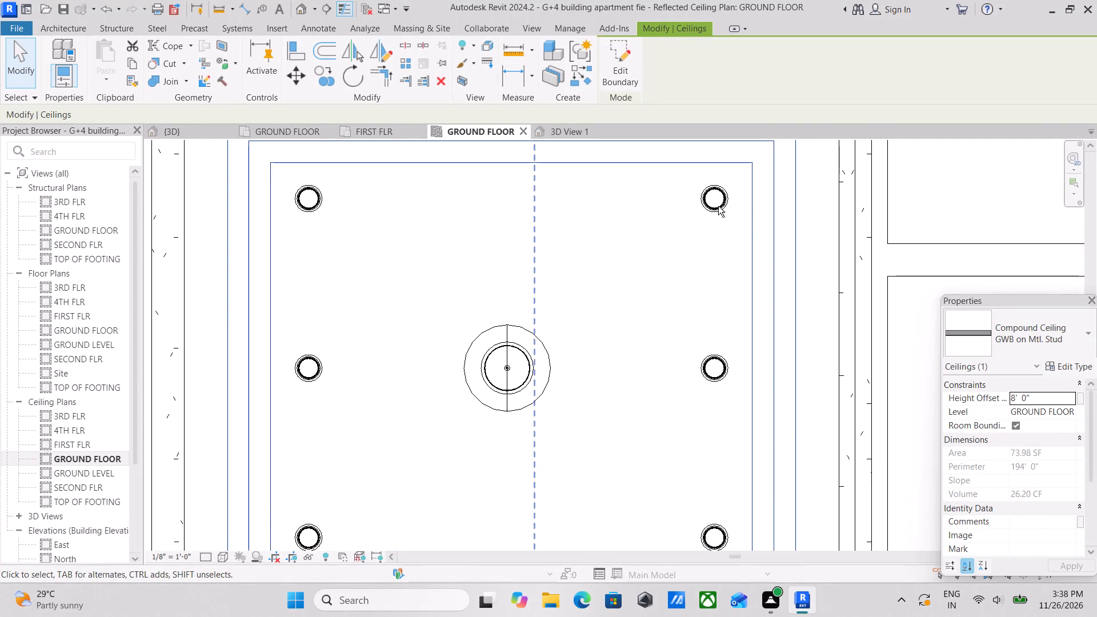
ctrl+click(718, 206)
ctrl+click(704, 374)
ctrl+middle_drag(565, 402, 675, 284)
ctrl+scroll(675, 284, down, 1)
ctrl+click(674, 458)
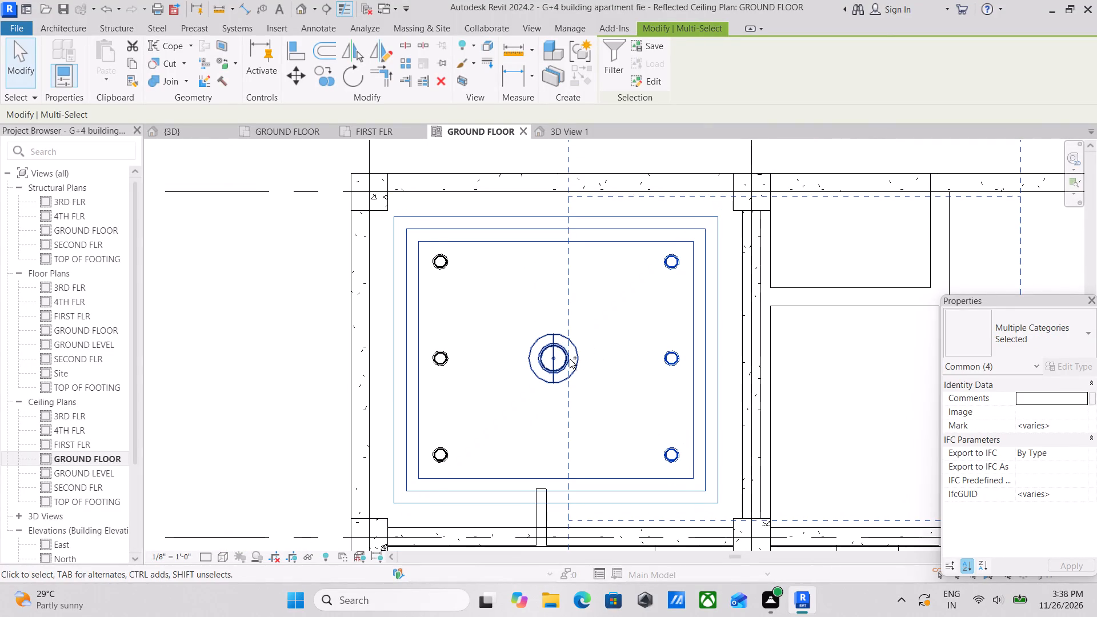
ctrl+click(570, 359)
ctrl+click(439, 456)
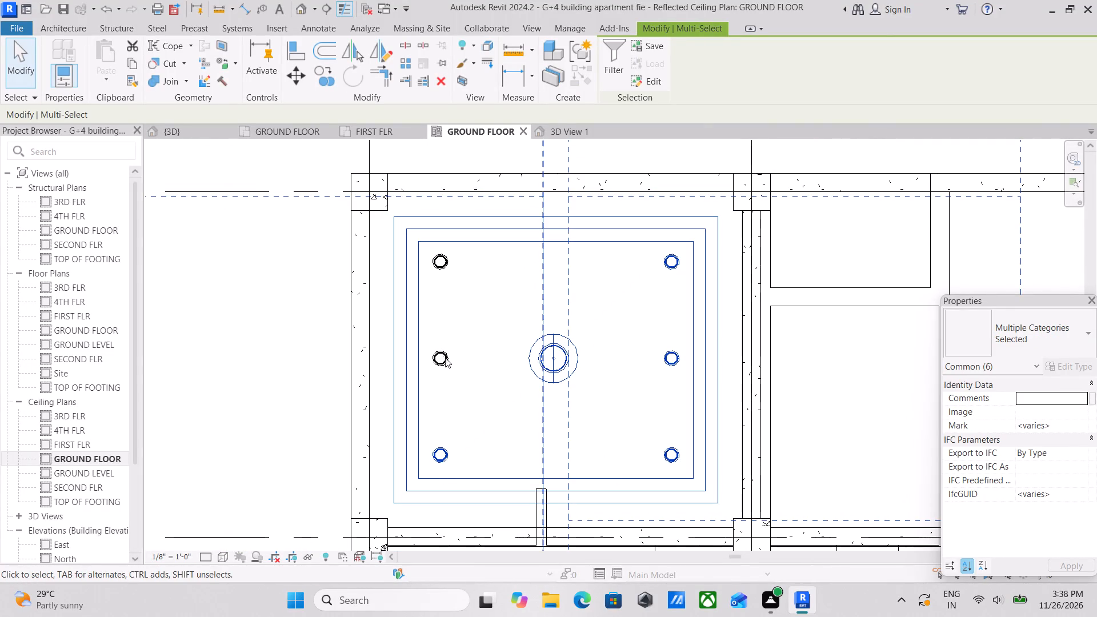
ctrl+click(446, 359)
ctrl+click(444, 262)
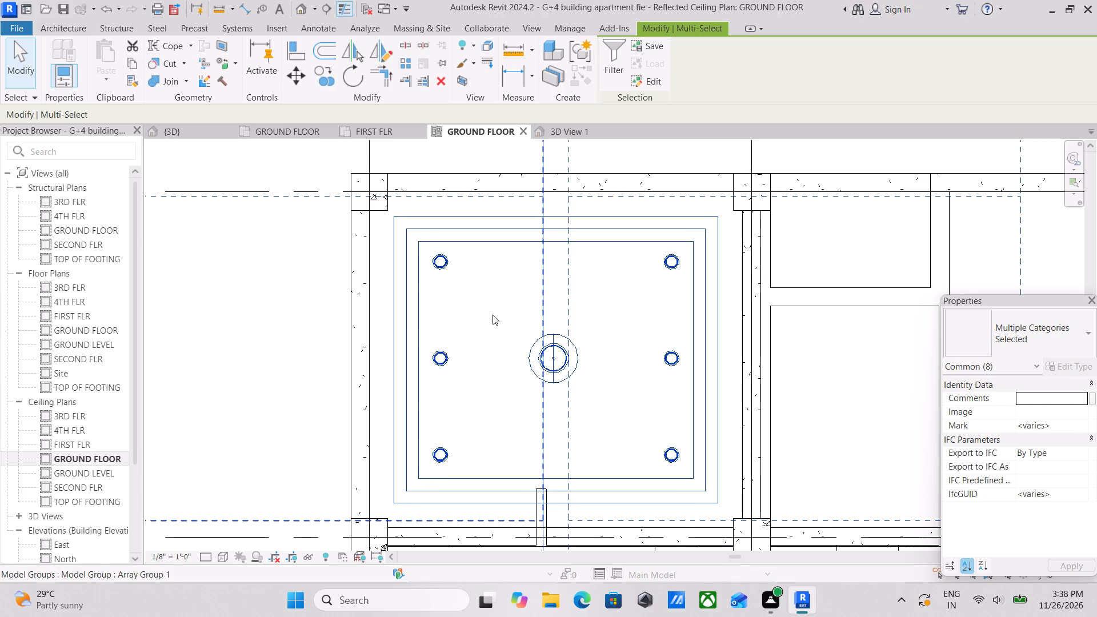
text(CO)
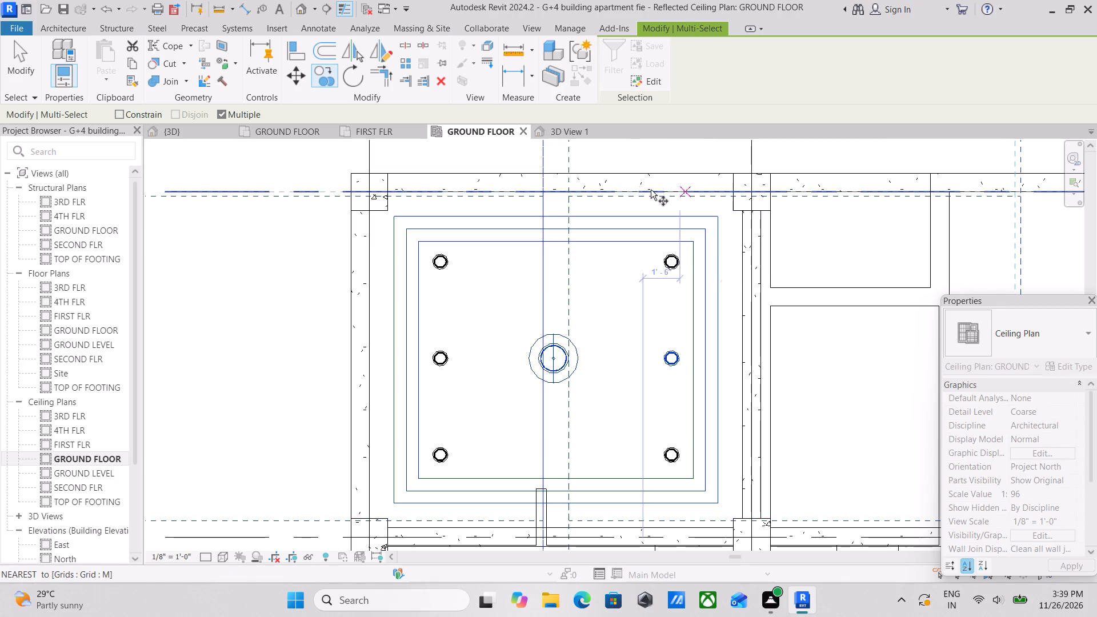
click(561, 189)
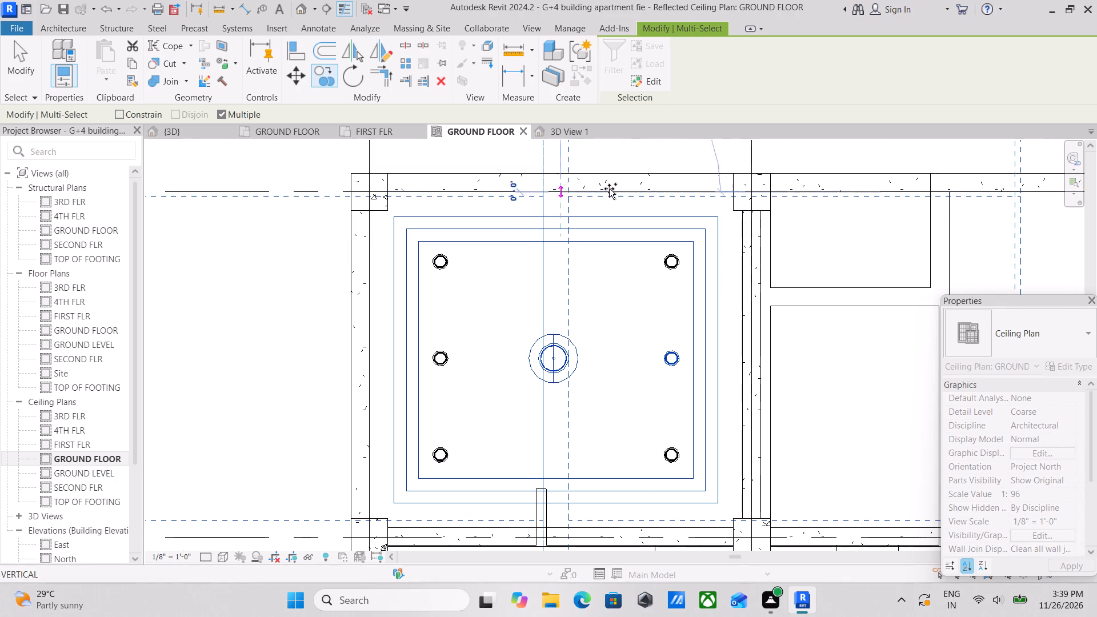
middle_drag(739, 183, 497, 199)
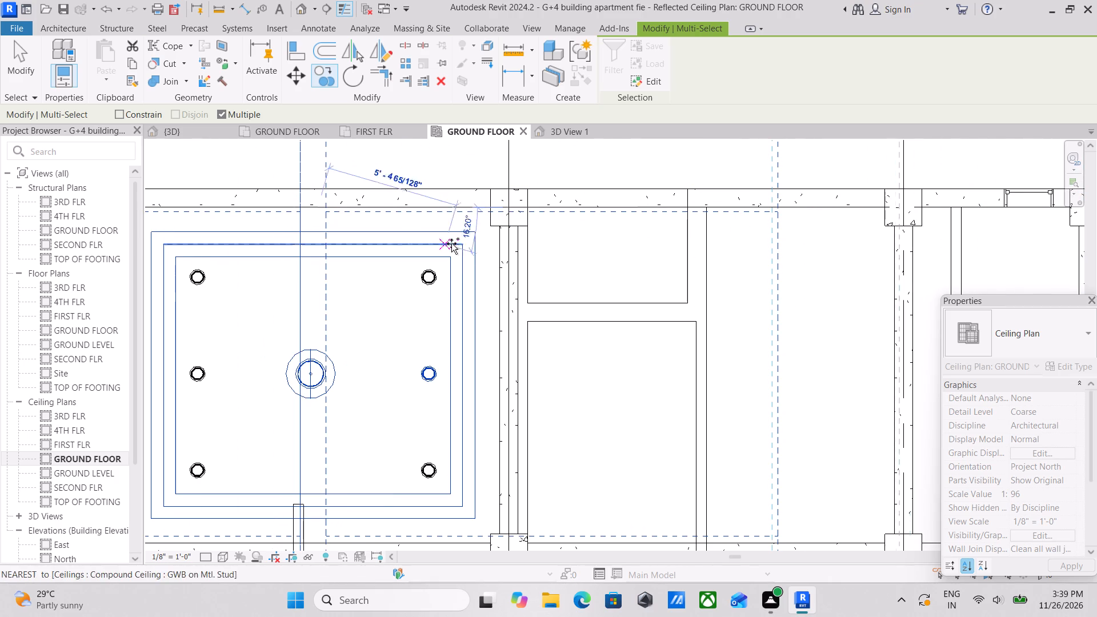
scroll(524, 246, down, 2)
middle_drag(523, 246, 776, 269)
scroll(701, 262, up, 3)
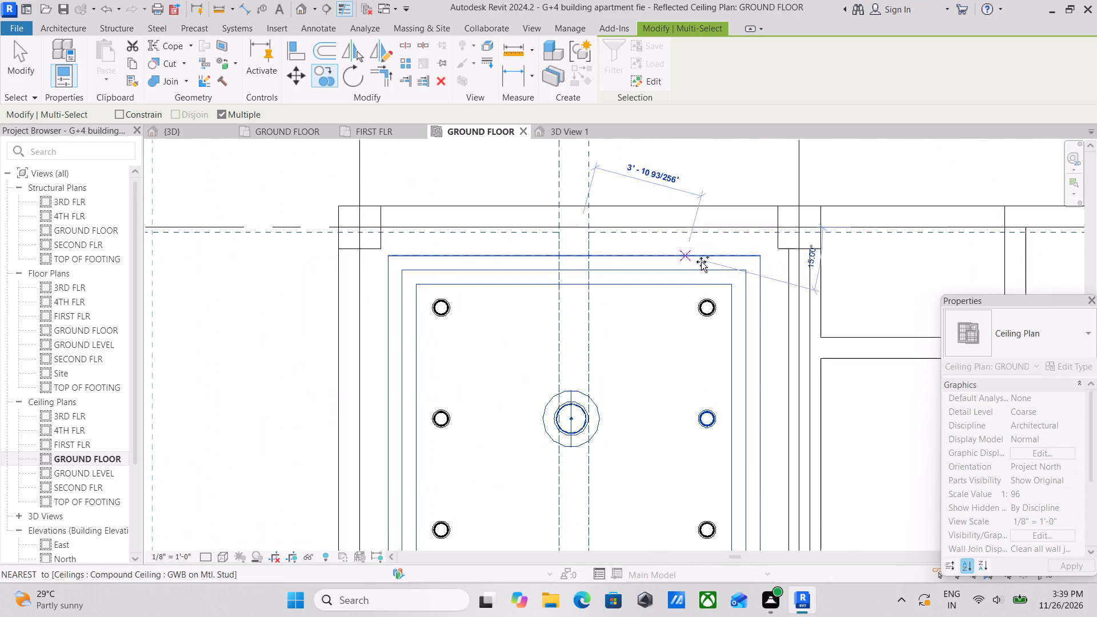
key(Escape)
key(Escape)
Copy the stepped ceiling and its seven light fixtures about 77'-0" from the AA–BB room to the room between grids GG and HH.
scroll(680, 306, down, 2)
middle_drag(679, 306, 716, 274)
click(629, 248)
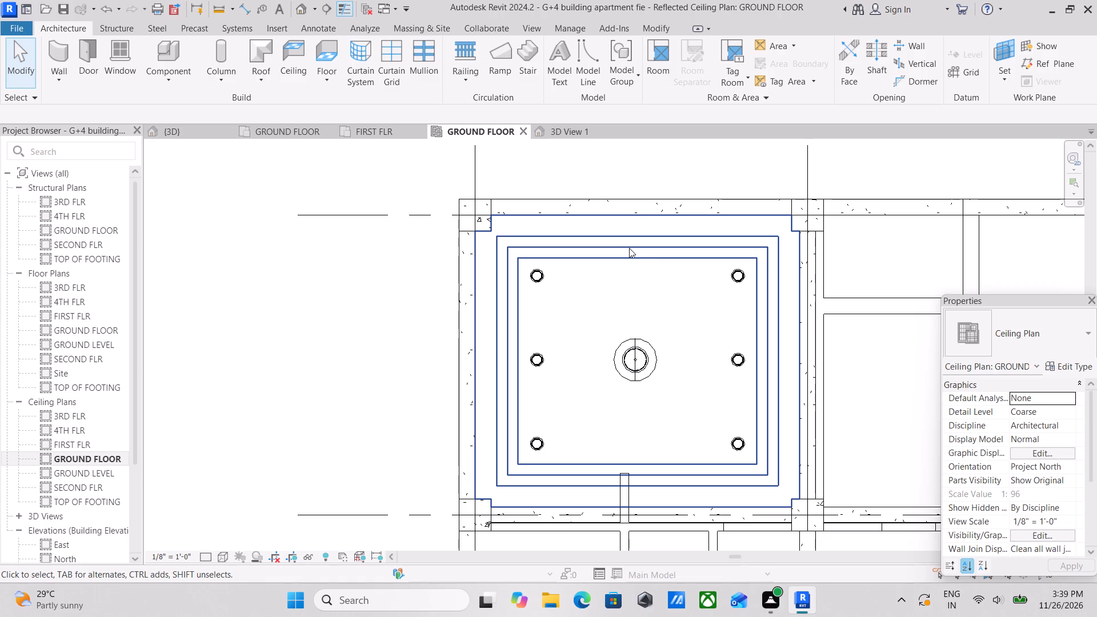
ctrl+click(535, 442)
ctrl+click(534, 358)
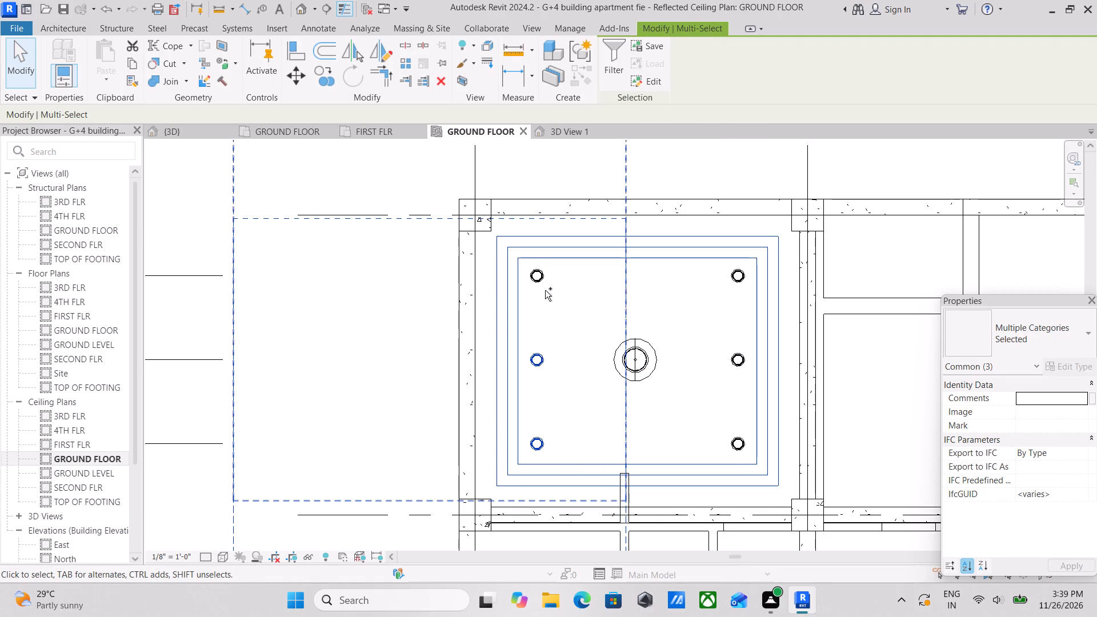
ctrl+click(539, 278)
ctrl+click(739, 281)
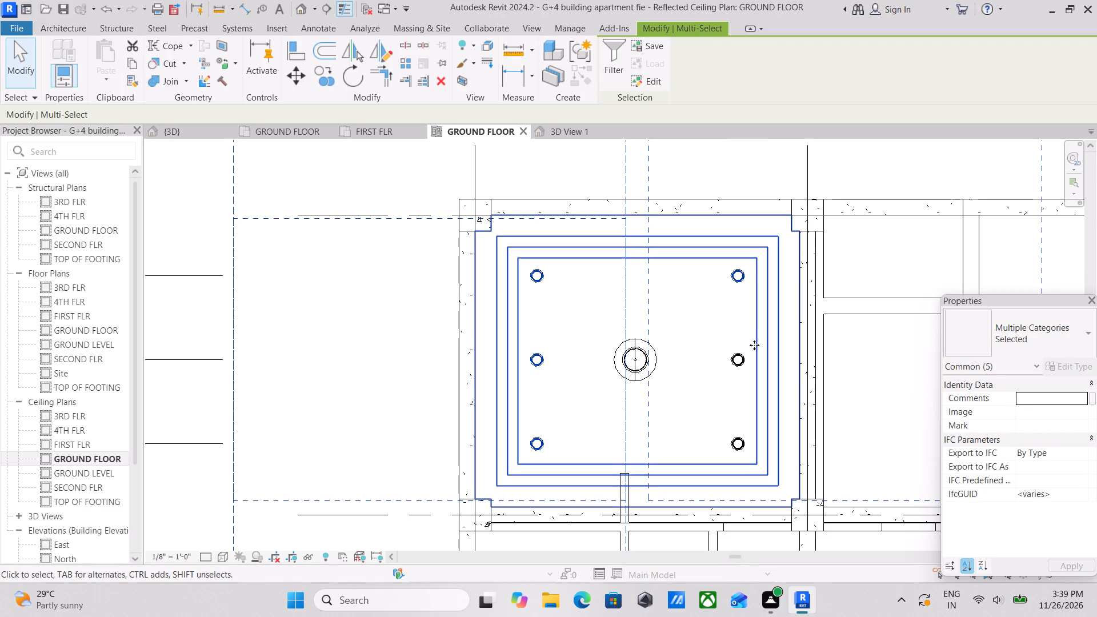
ctrl+click(748, 361)
ctrl+click(742, 439)
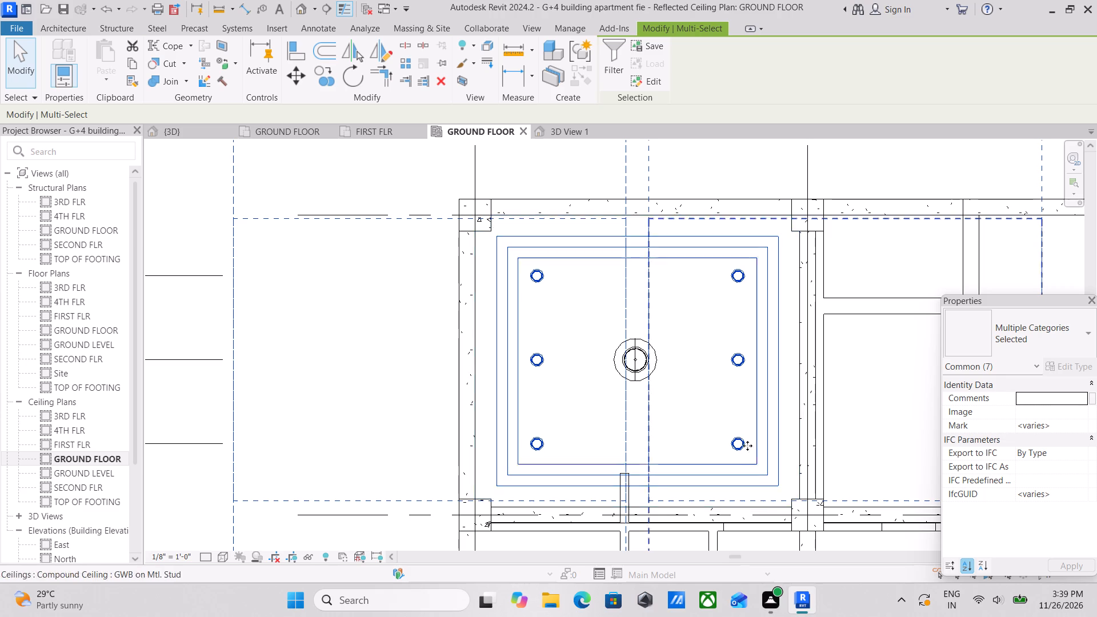
ctrl+click(632, 379)
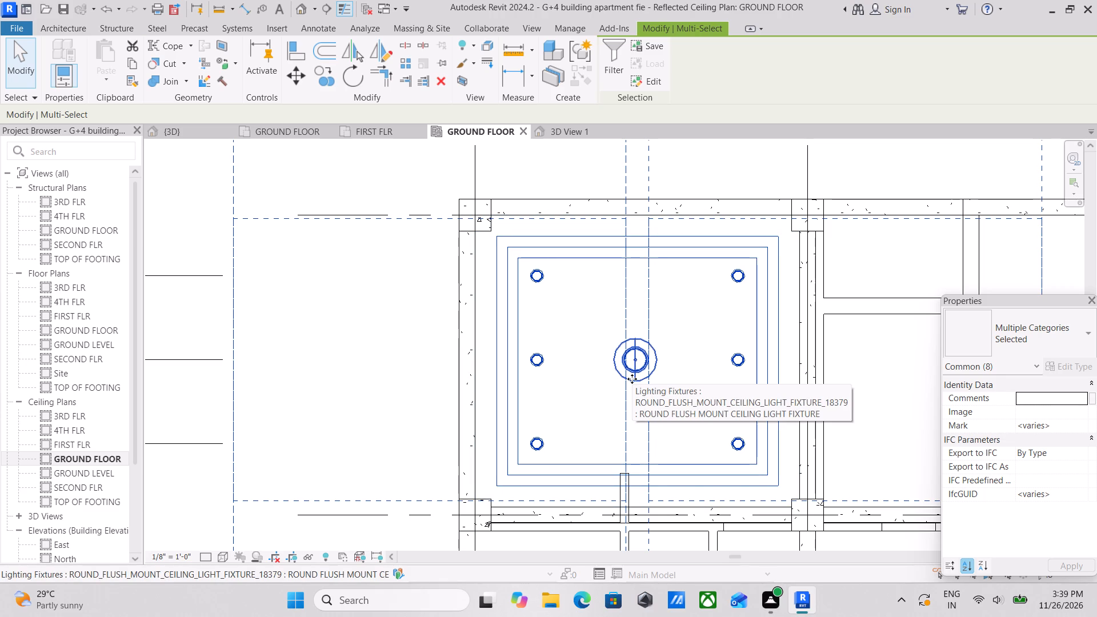
text(CO)
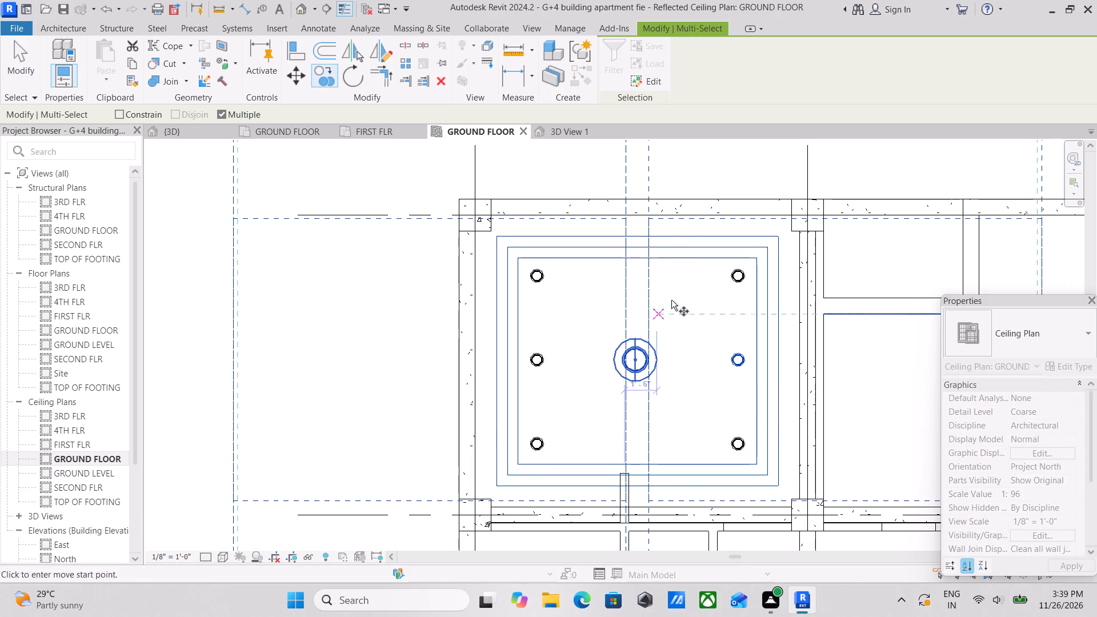
click(638, 235)
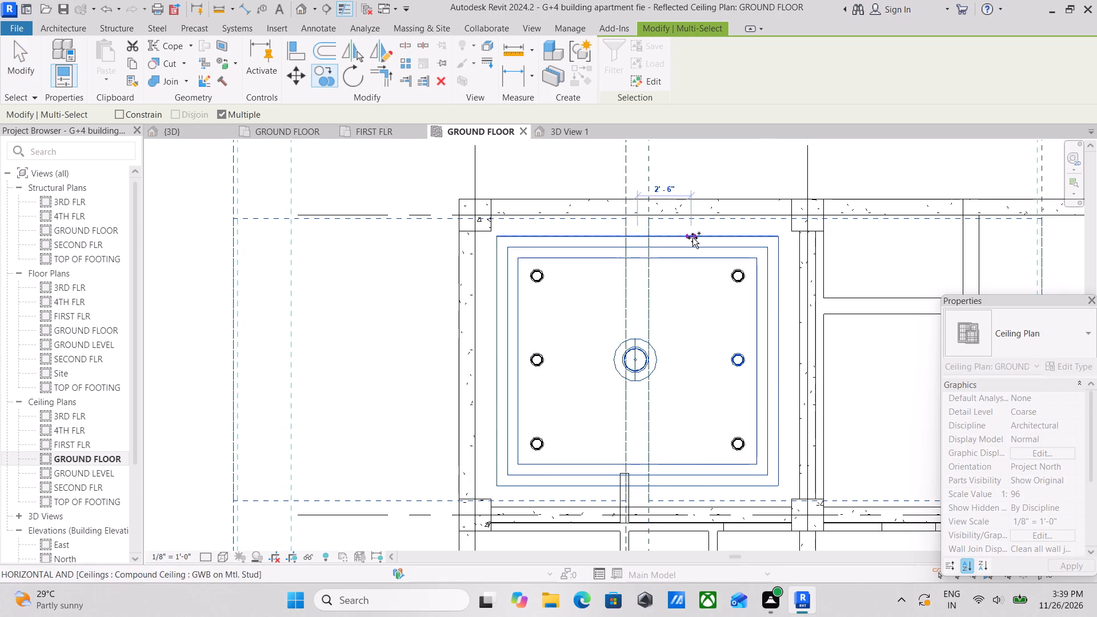
middle_drag(692, 238, 501, 306)
middle_drag(767, 290, 576, 282)
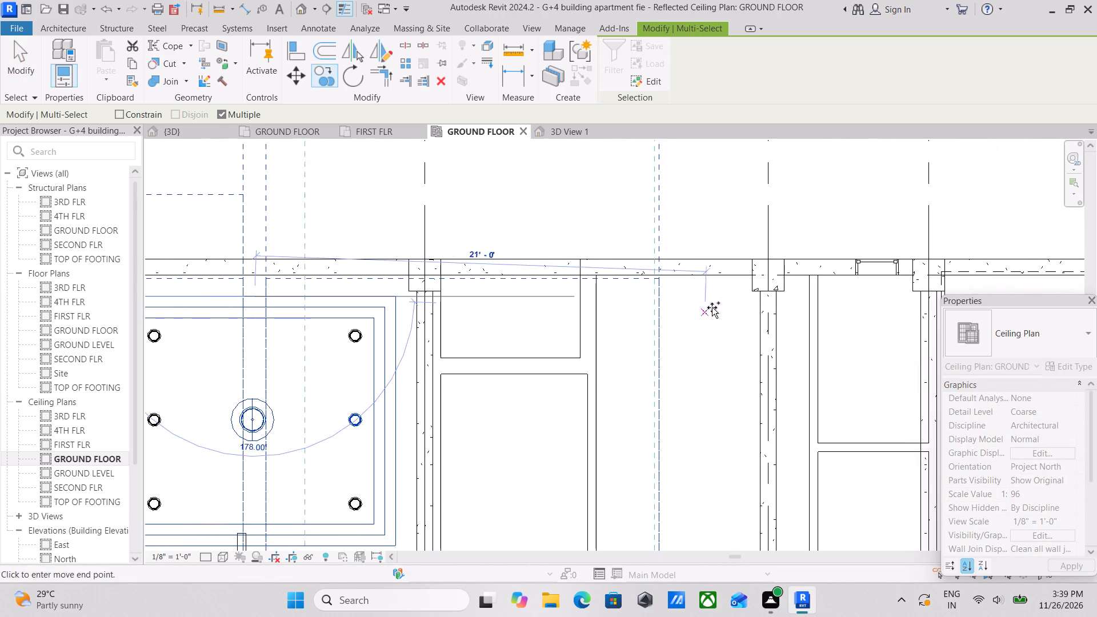
middle_drag(716, 305, 666, 302)
scroll(467, 398, down, 3)
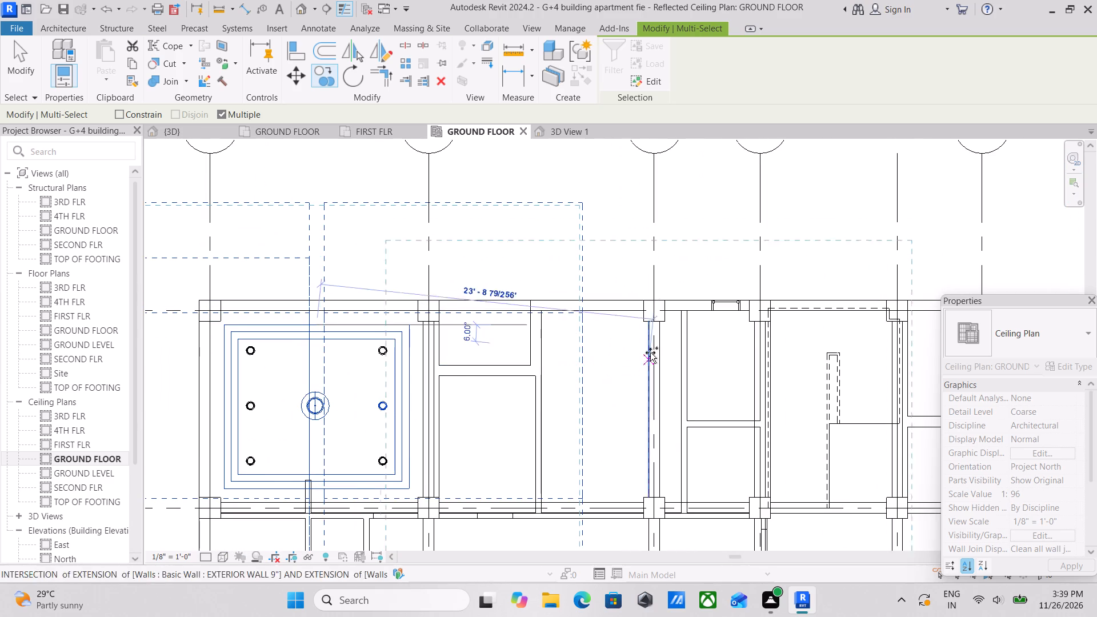
scroll(681, 330, down, 1)
middle_drag(681, 330, 580, 334)
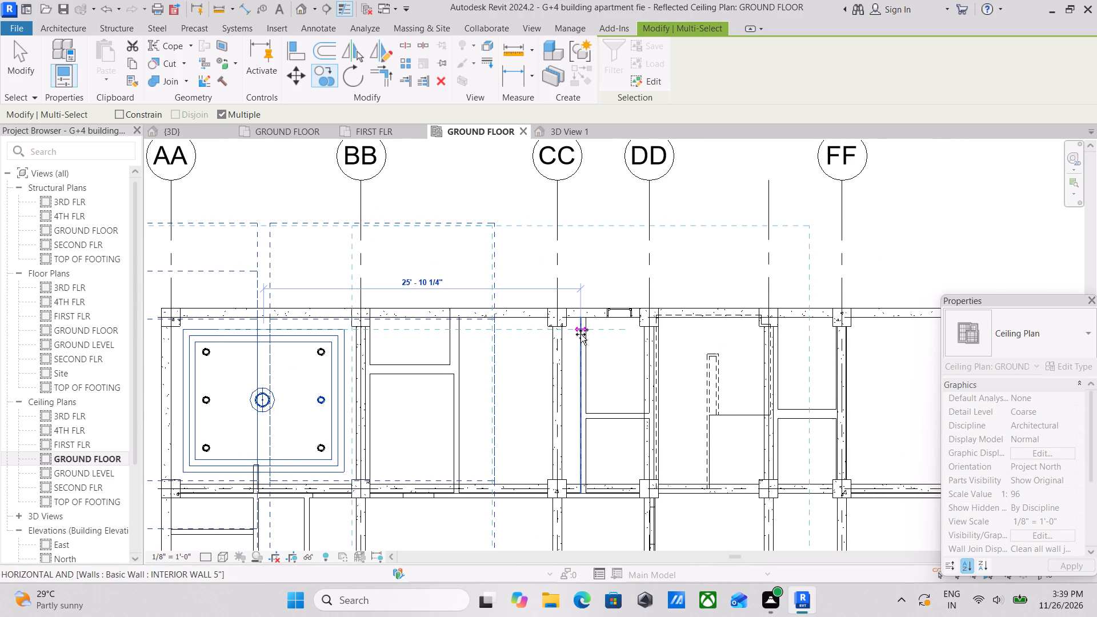
middle_drag(570, 344, 455, 362)
middle_drag(671, 367, 539, 367)
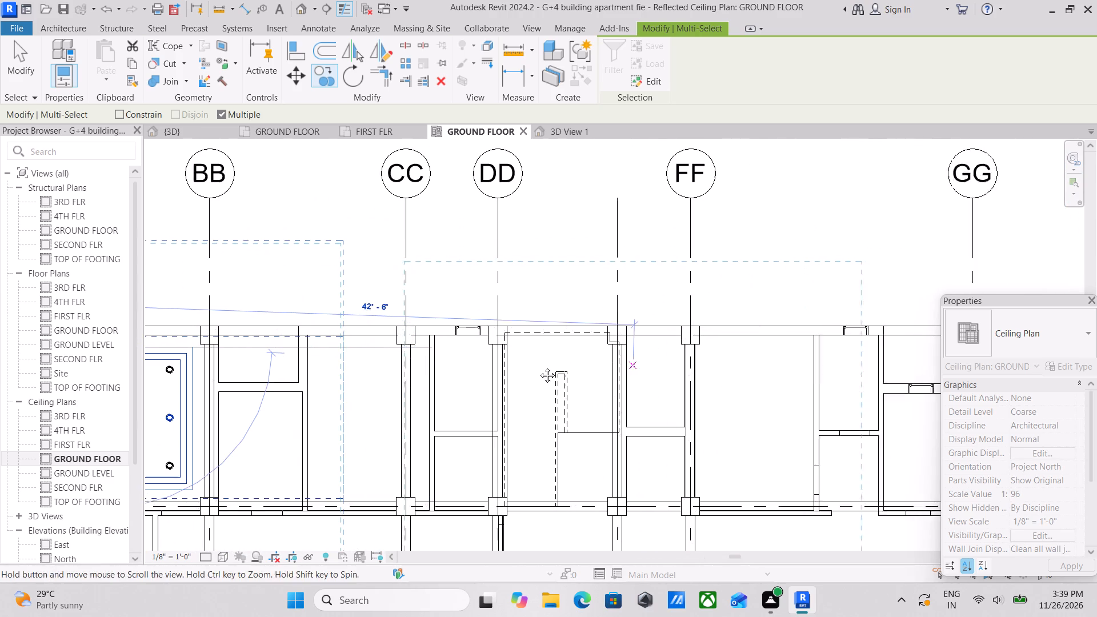
middle_drag(539, 367, 442, 367)
middle_drag(692, 364, 598, 366)
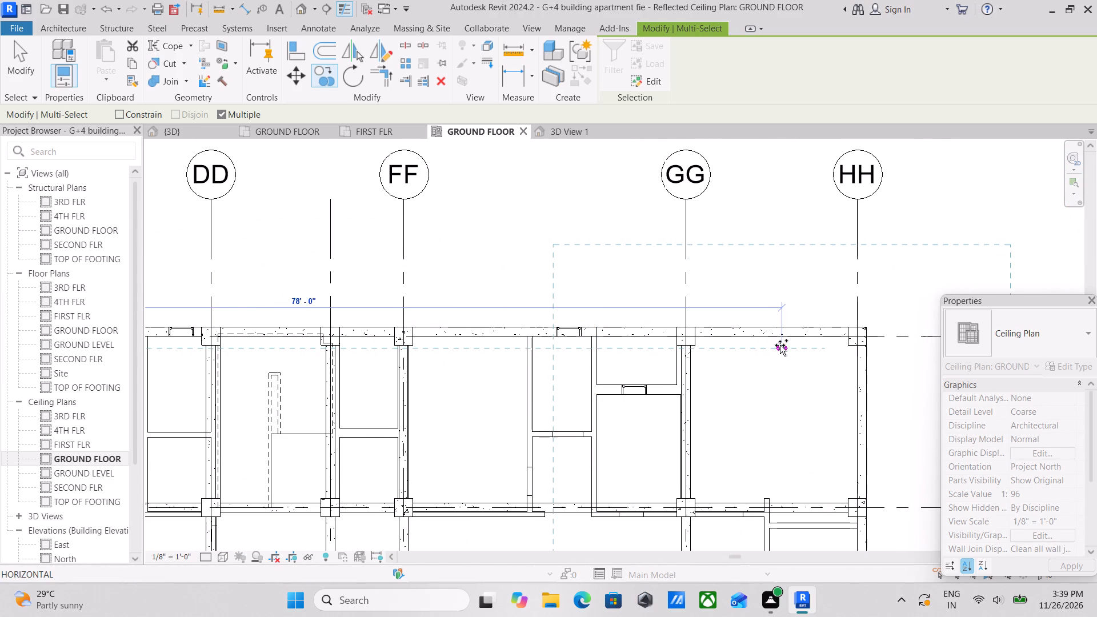
click(772, 336)
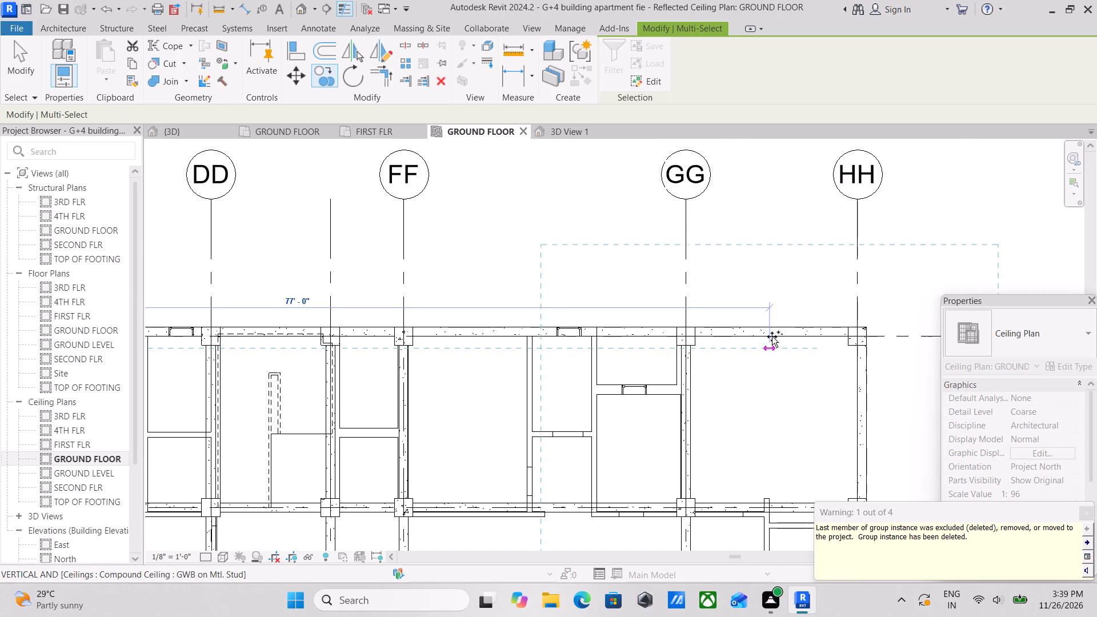
scroll(772, 336, down, 2)
scroll(776, 347, up, 1)
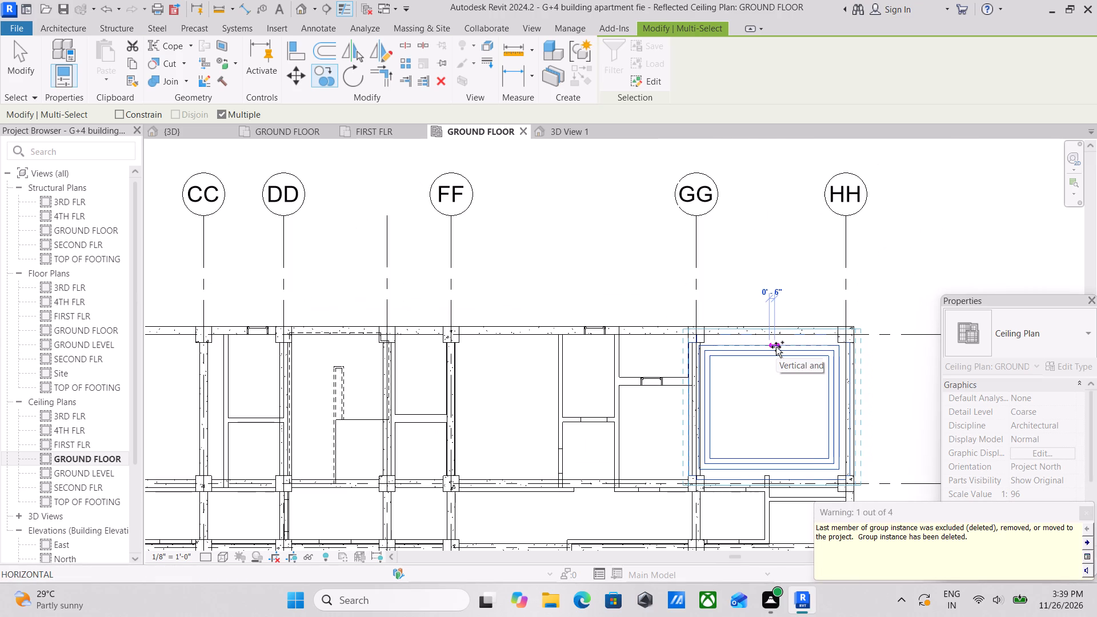
key(Escape)
key(Escape)
scroll(780, 367, up, 3)
key(Escape)
Edit the copied ceiling's boundary and nudge its outer line along grid HH inward to the wall's inner face.
click(807, 340)
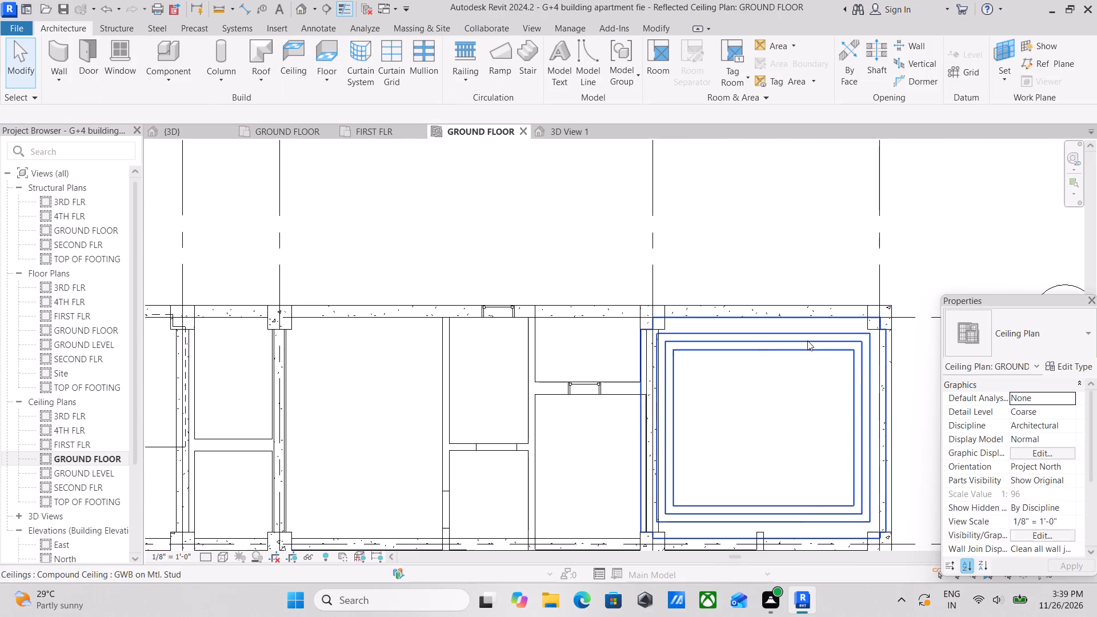
middle_drag(727, 367, 719, 331)
click(783, 307)
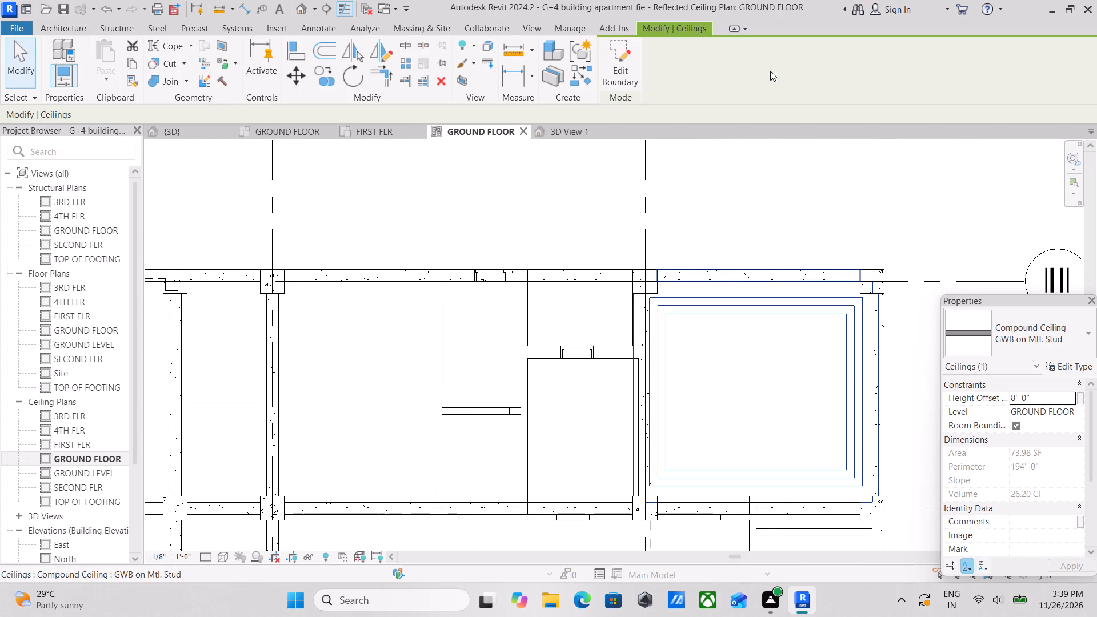
click(606, 47)
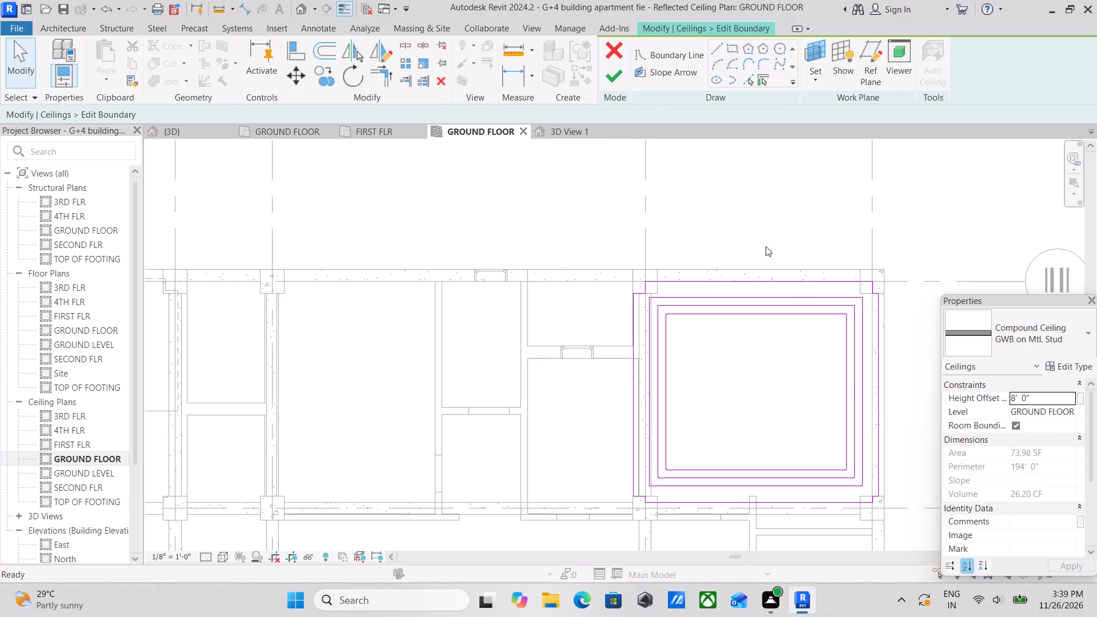
scroll(865, 423, up, 3)
scroll(894, 299, up, 3)
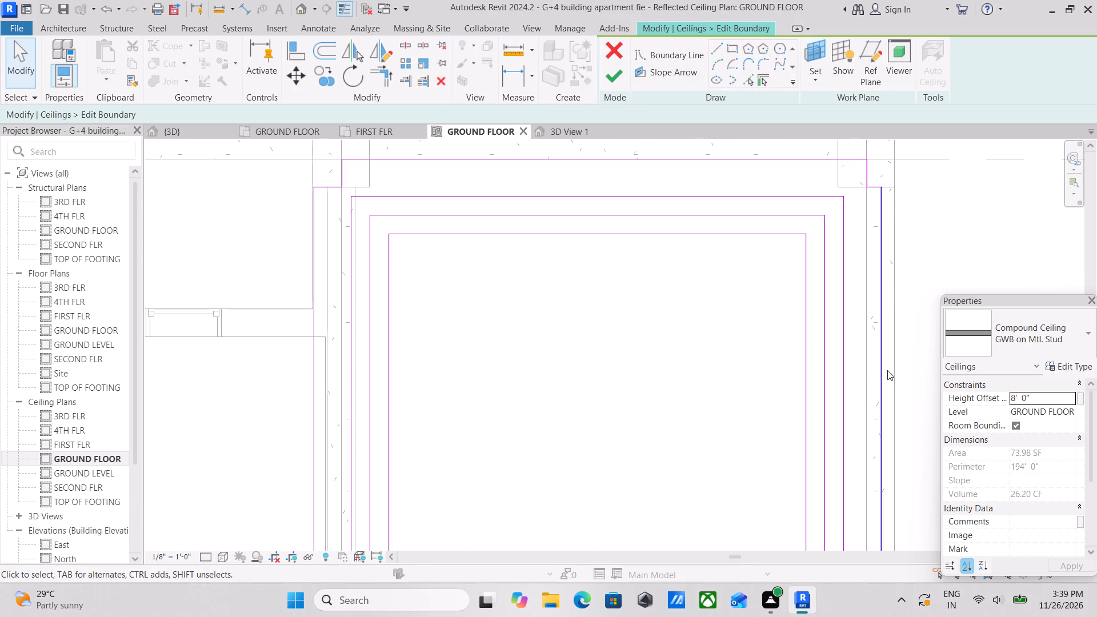
click(887, 370)
key(Left)
key(Left)
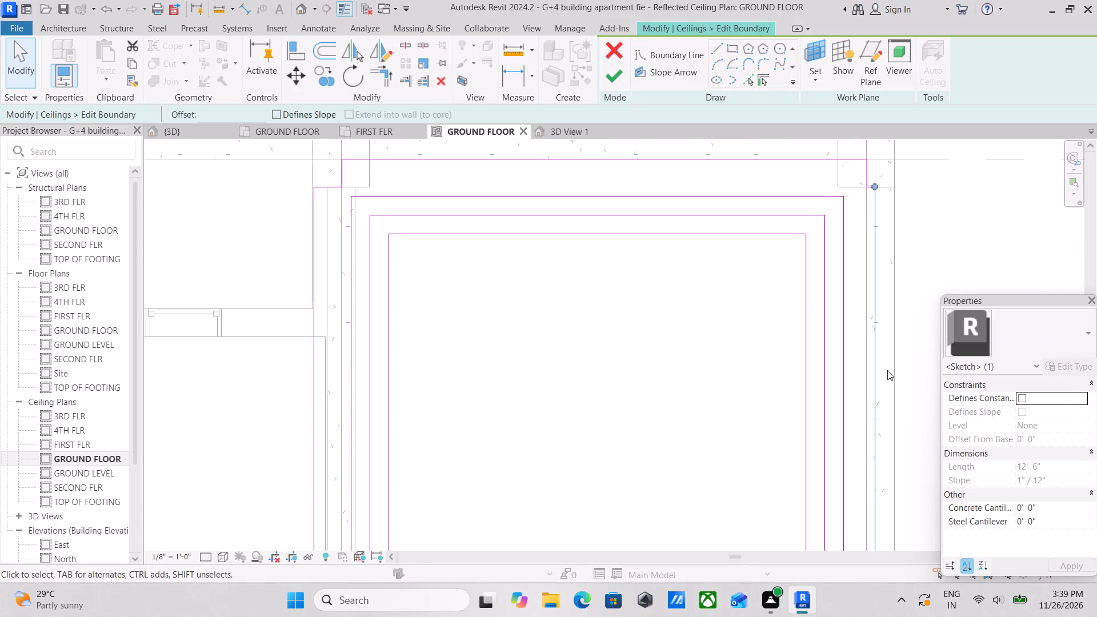
key(Left)
key(Left)
key(Left)
middle_drag(858, 358, 860, 411)
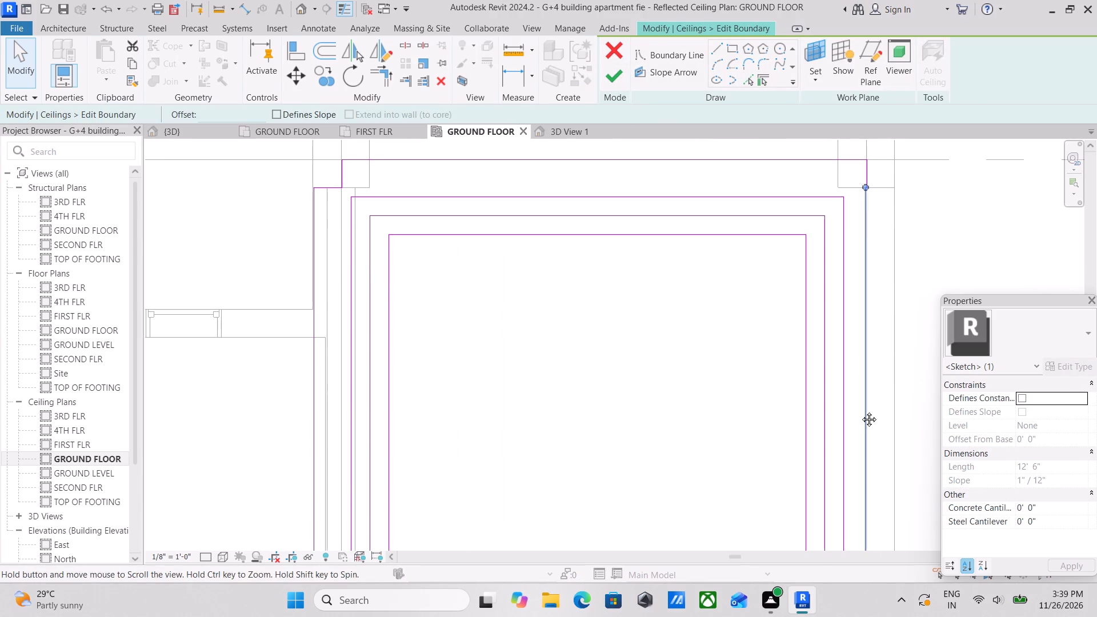
middle_drag(860, 411, 863, 465)
key(Right)
scroll(870, 342, up, 3)
scroll(867, 291, up, 6)
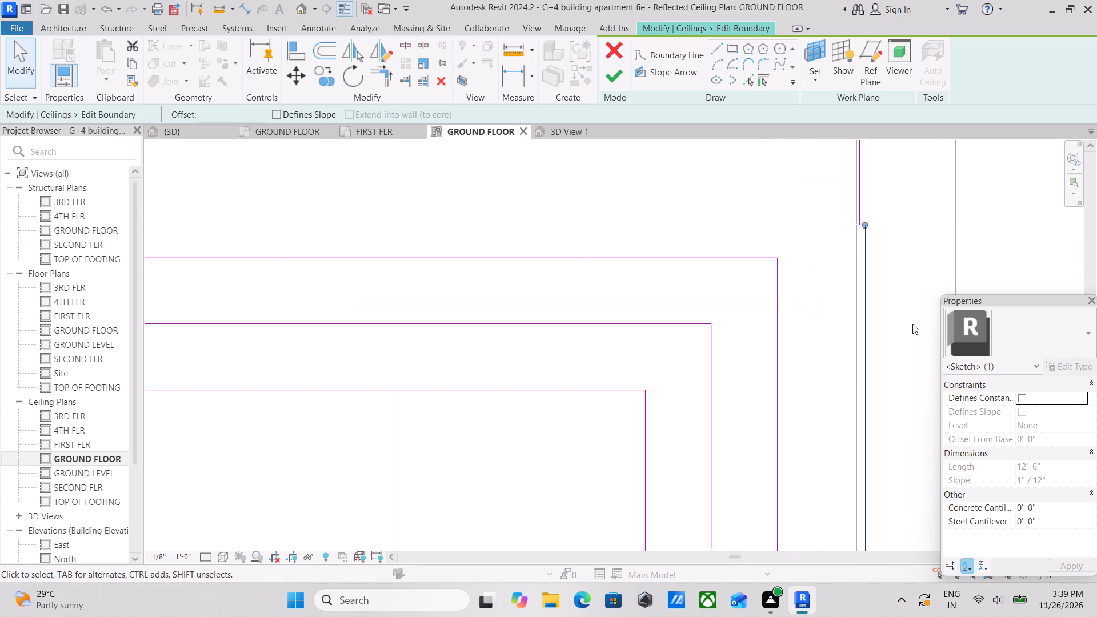
key(Left)
key(Left)
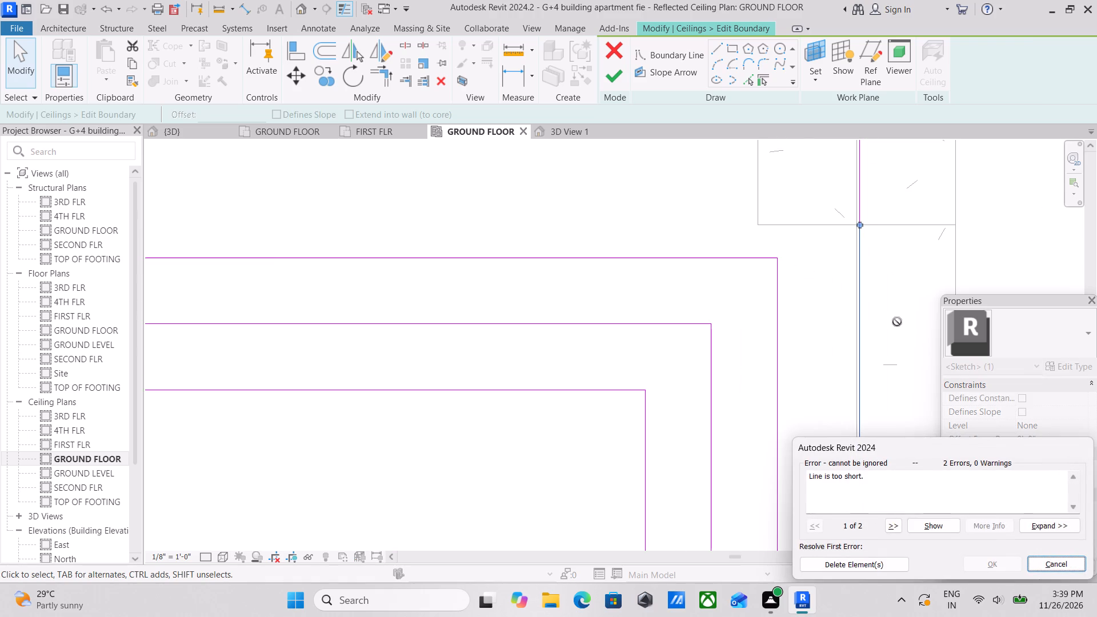
click(1063, 554)
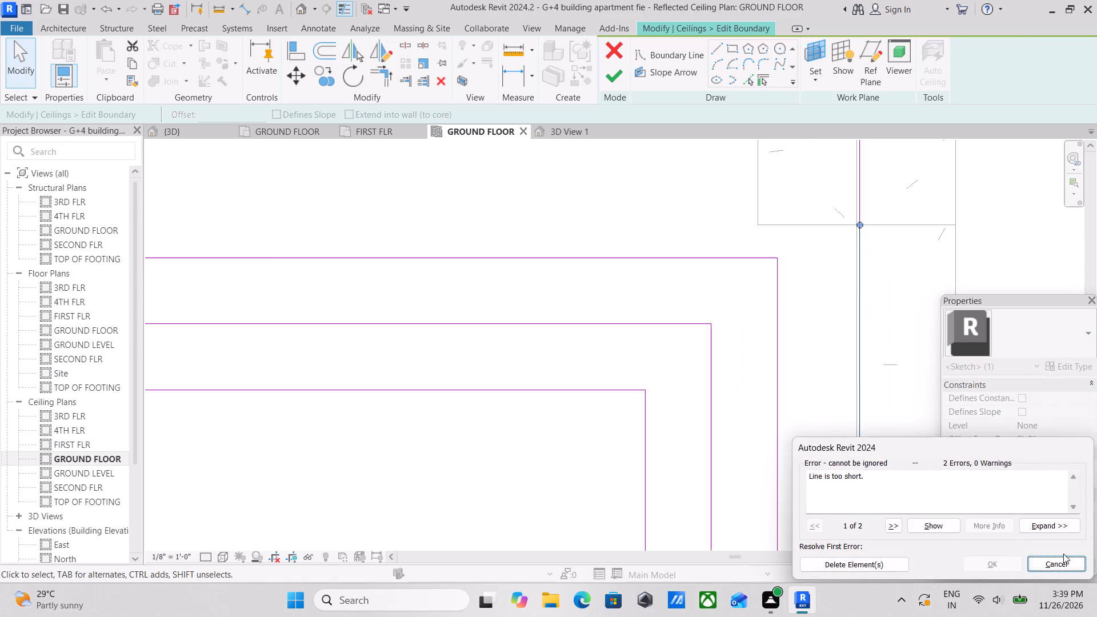
click(1059, 563)
Nudge the ceiling's outer boundary line along grid GG toward the room, in line with the column's centre.
scroll(894, 333, down, 5)
middle_drag(695, 311, 854, 360)
scroll(559, 378, down, 2)
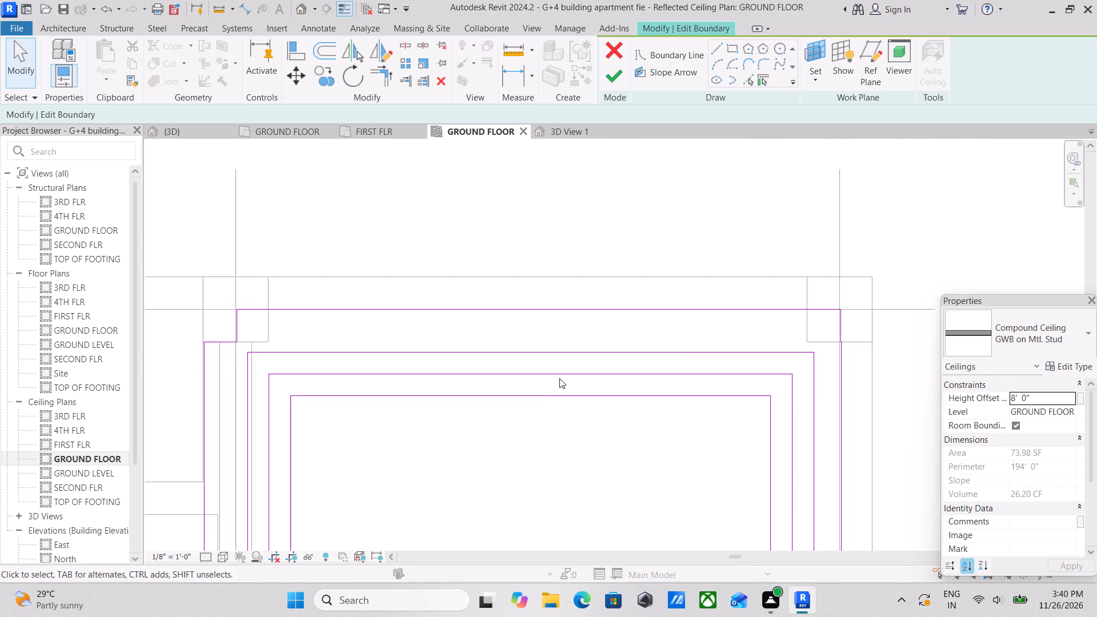
scroll(559, 378, down, 2)
middle_drag(570, 371, 829, 289)
middle_drag(497, 352, 534, 299)
scroll(618, 227, up, 1)
middle_drag(532, 367, 562, 287)
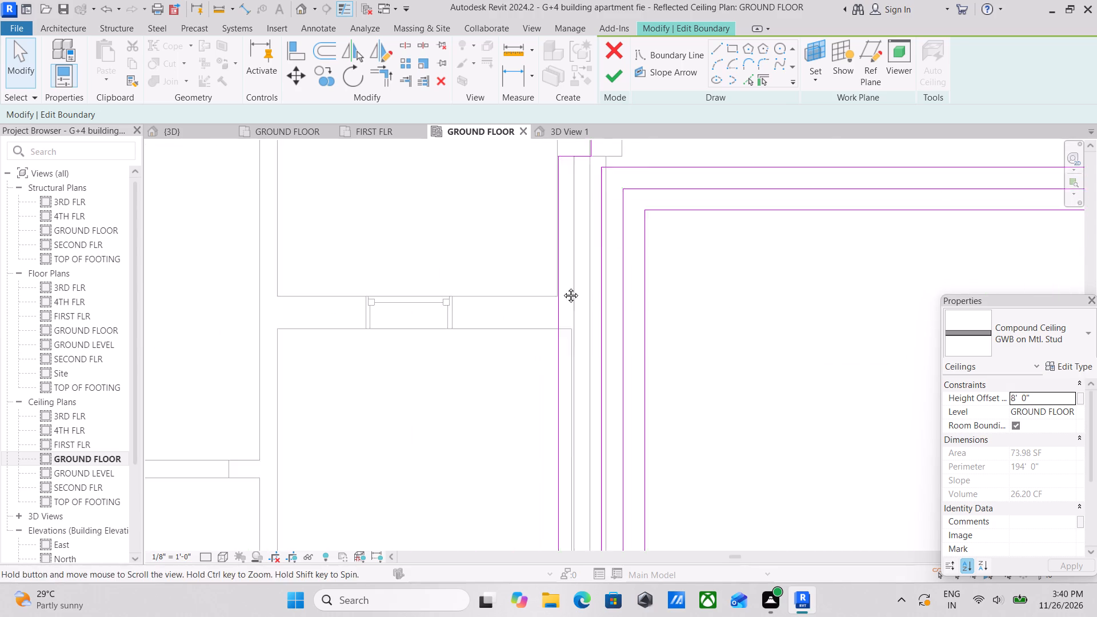
middle_drag(562, 287, 582, 242)
click(584, 398)
key(Right)
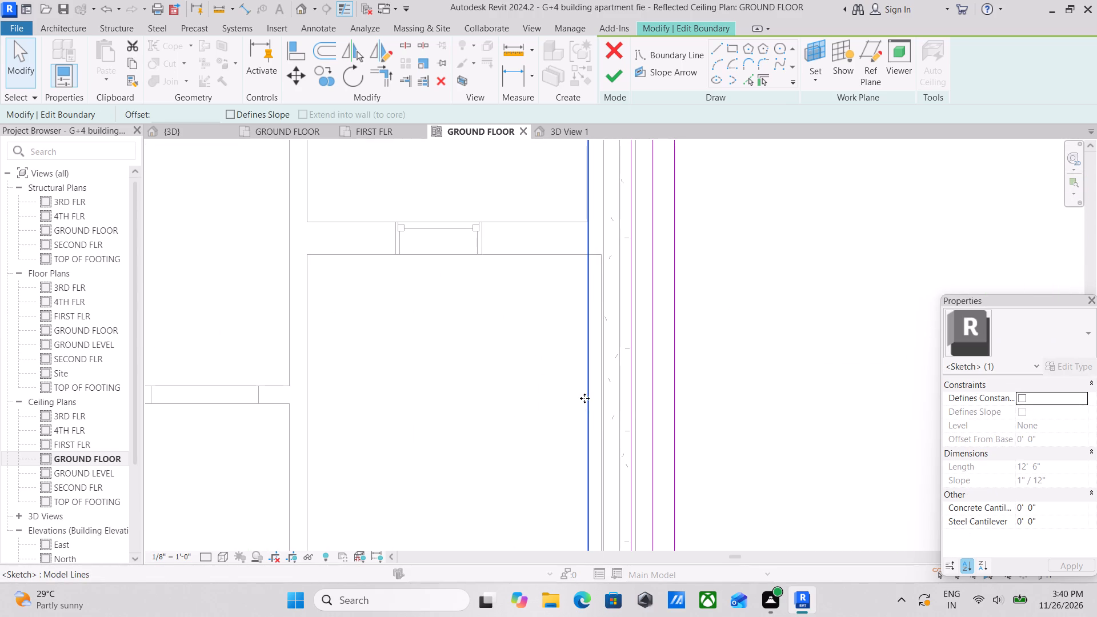
key(Right)
key(Right)
key(Right)
key(Right)
scroll(584, 398, down, 3)
key(Right)
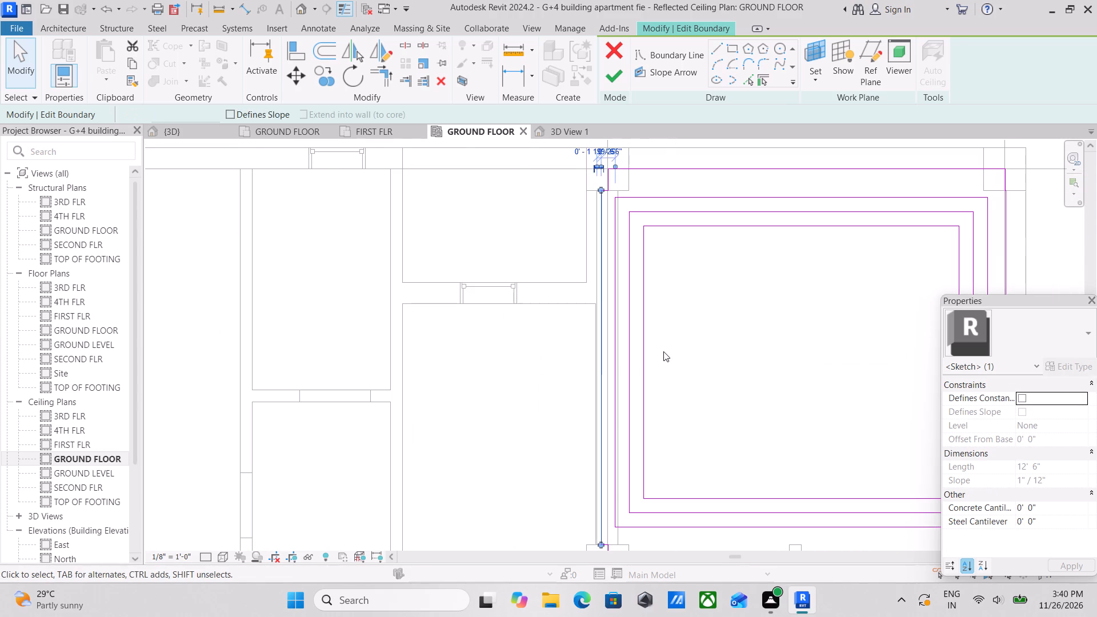
key(Right)
key(Right)
key(Right)
scroll(615, 443, up, 1)
middle_drag(614, 446, 604, 388)
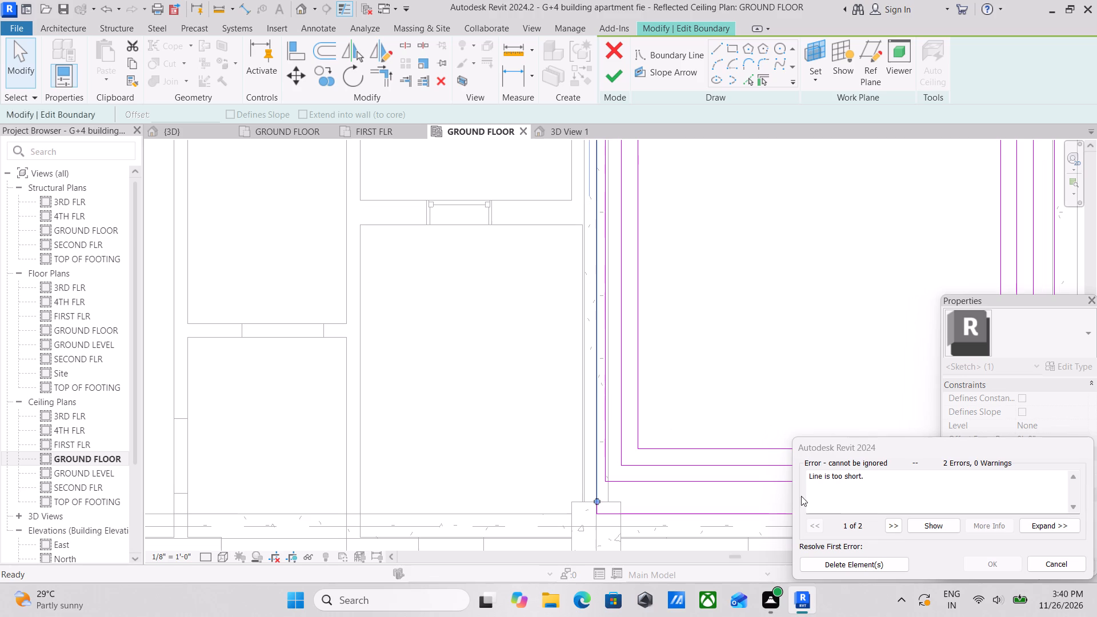
middle_drag(893, 540, 811, 532)
scroll(875, 542, down, 1)
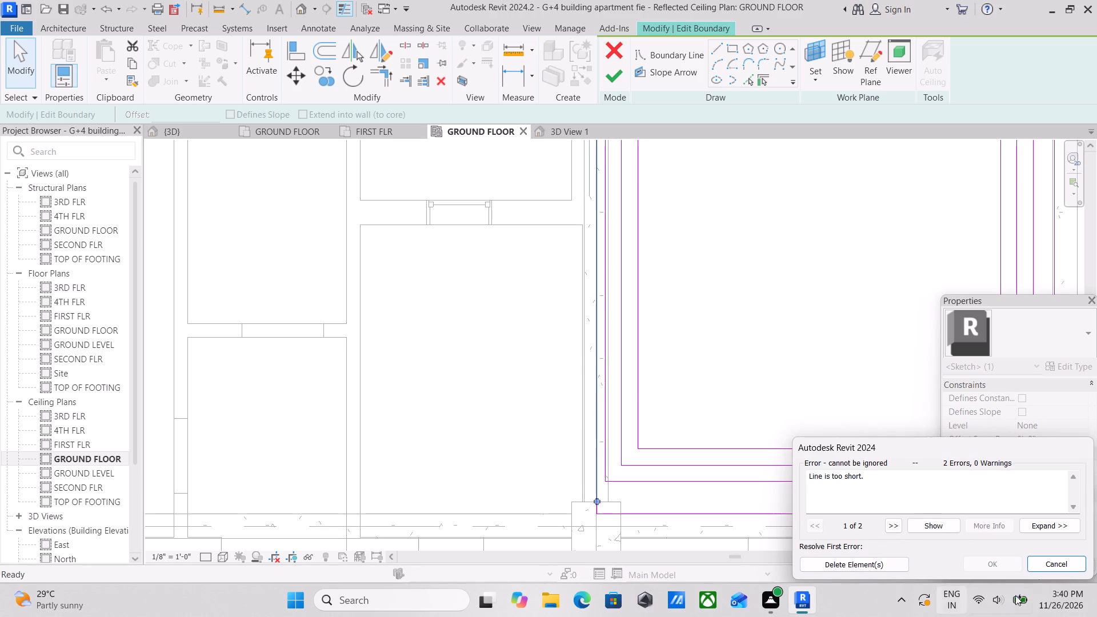
click(1048, 564)
Nudge the ceiling's outer boundary line along grid HH toward the room and delete the too-short segments joined to it.
scroll(655, 334, down, 3)
middle_drag(655, 334, 577, 392)
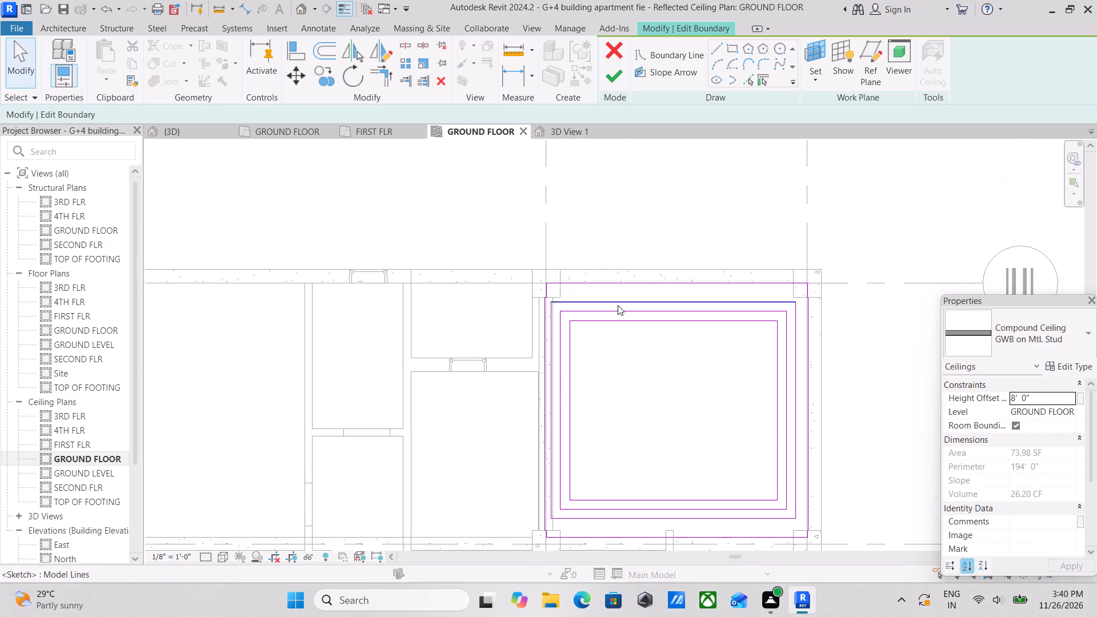
scroll(618, 305, up, 2)
scroll(674, 265, up, 3)
scroll(457, 370, up, 2)
middle_drag(367, 359, 480, 250)
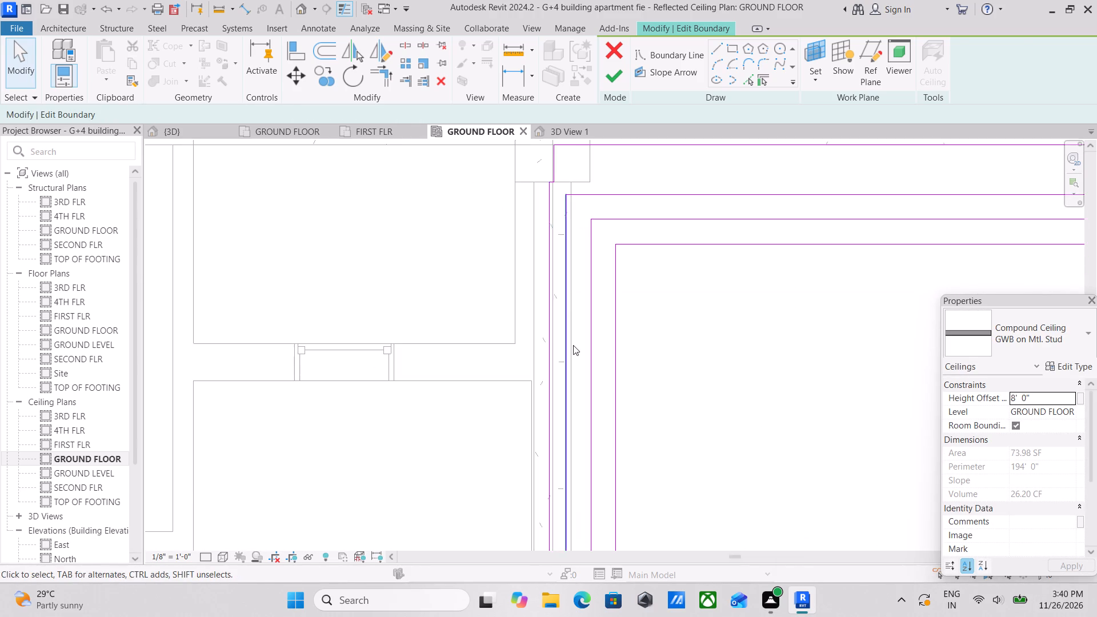
scroll(574, 388, down, 2)
middle_drag(574, 388, 552, 243)
scroll(546, 427, down, 2)
middle_drag(546, 427, 537, 273)
scroll(619, 404, up, 1)
middle_drag(648, 387, 615, 387)
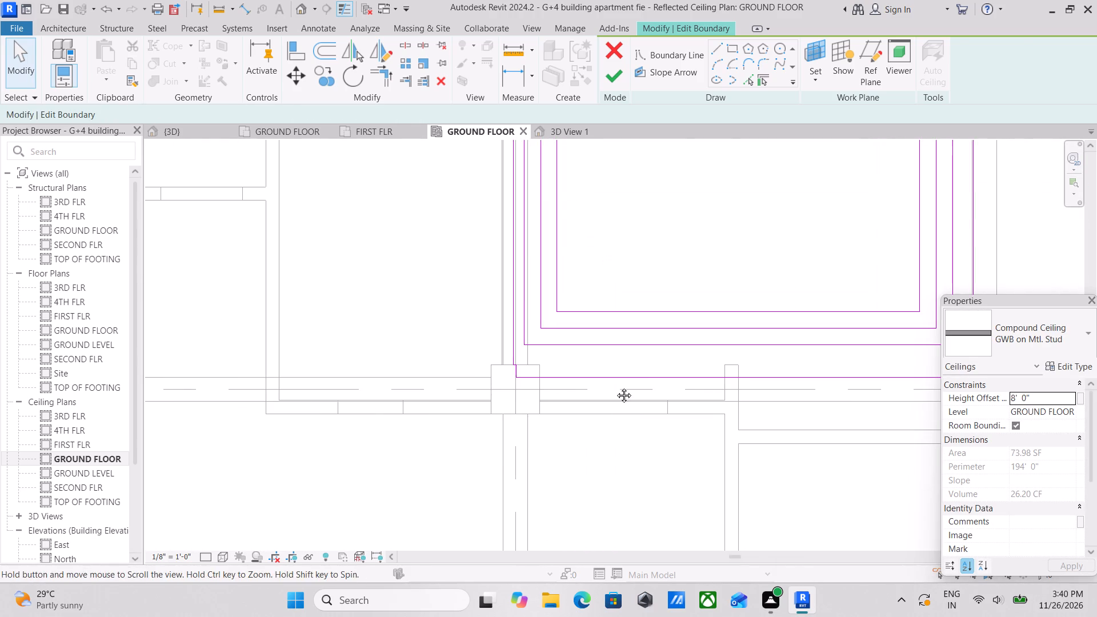
middle_drag(615, 387, 547, 398)
scroll(767, 385, up, 3)
middle_drag(772, 375, 655, 406)
scroll(832, 393, up, 2)
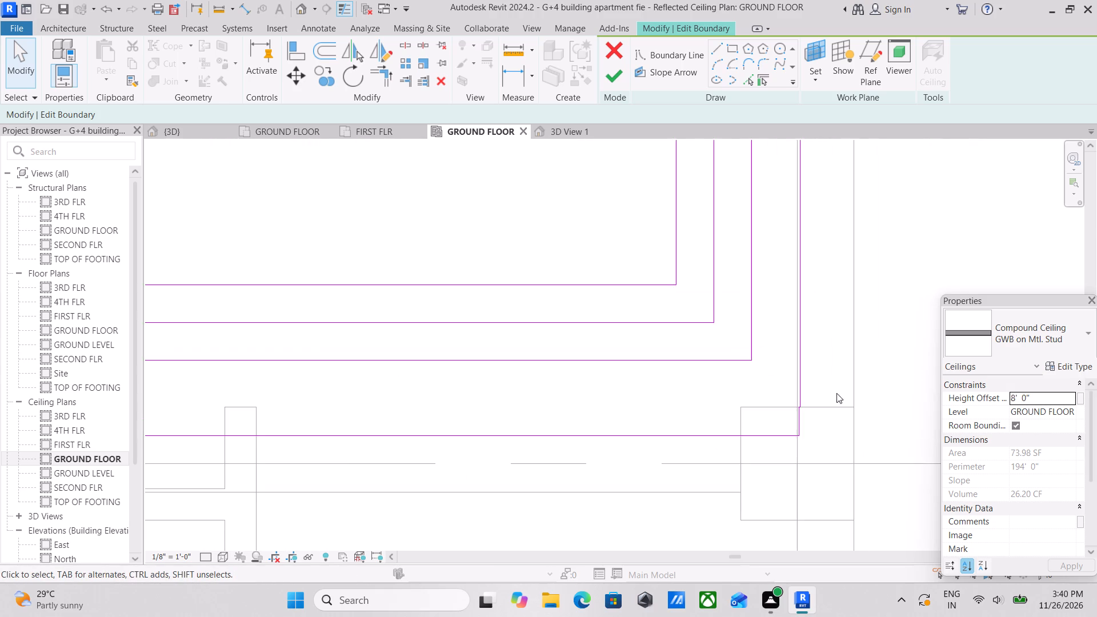
scroll(836, 393, up, 4)
click(781, 392)
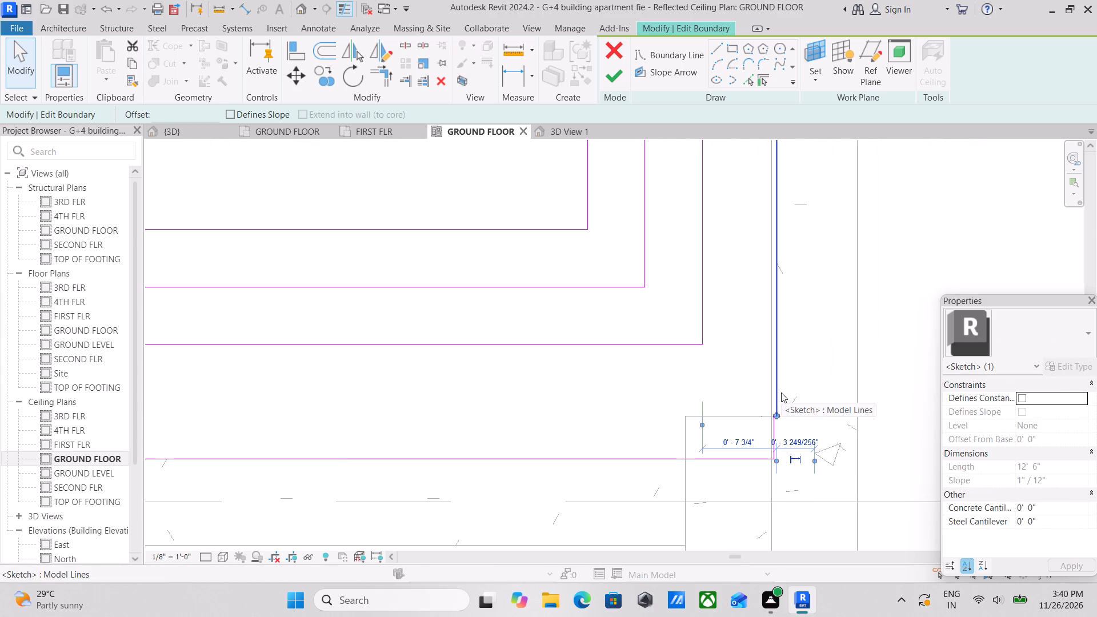
key(Left)
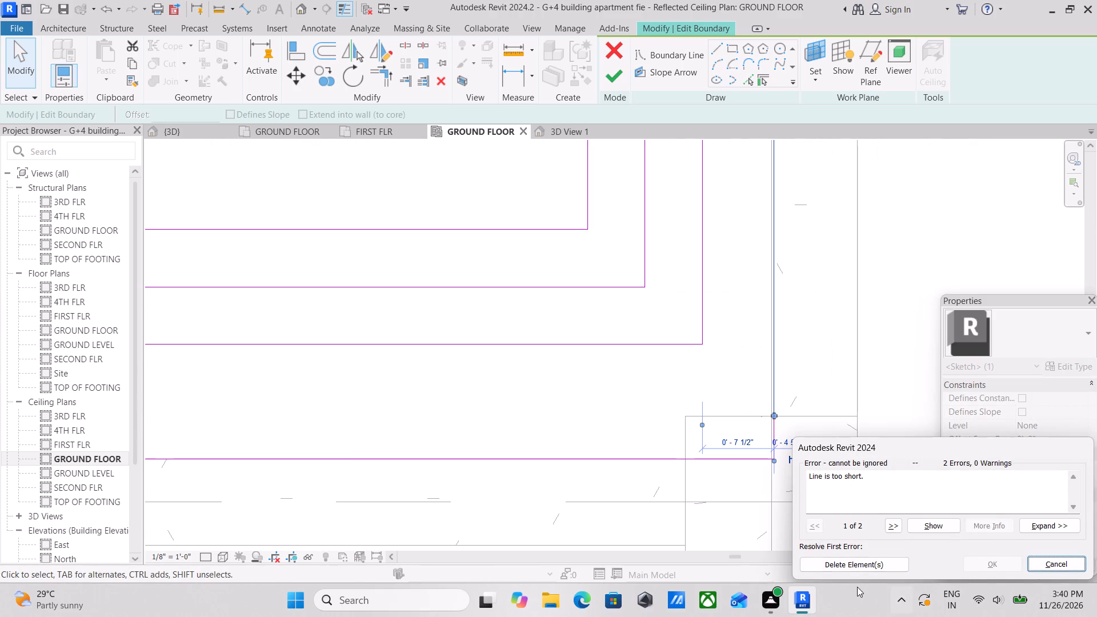
click(860, 564)
scroll(785, 421, down, 2)
key(Left)
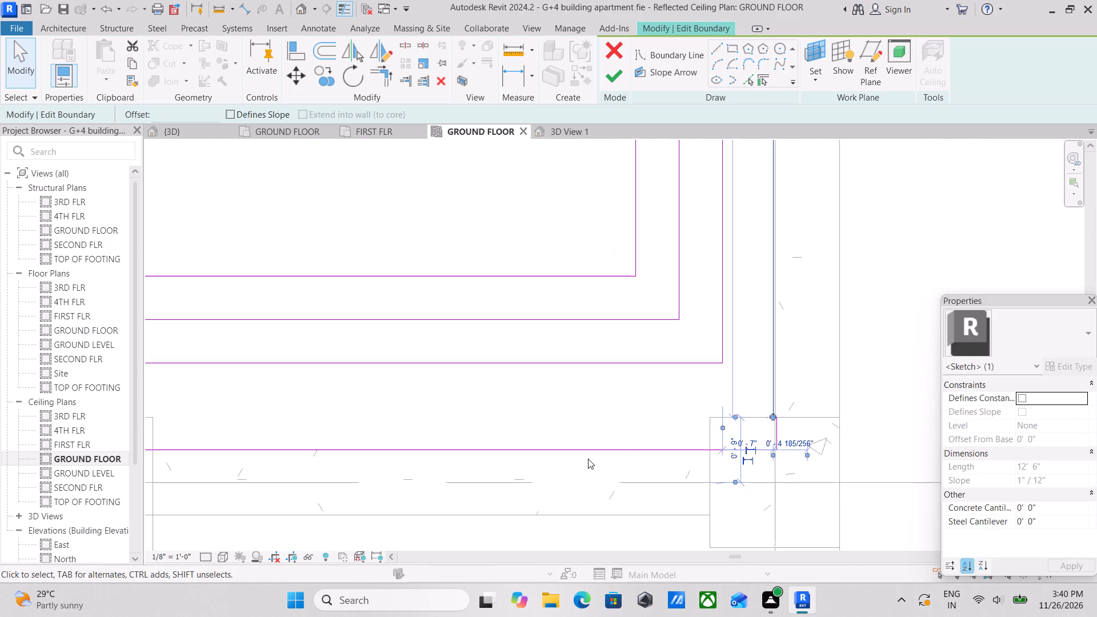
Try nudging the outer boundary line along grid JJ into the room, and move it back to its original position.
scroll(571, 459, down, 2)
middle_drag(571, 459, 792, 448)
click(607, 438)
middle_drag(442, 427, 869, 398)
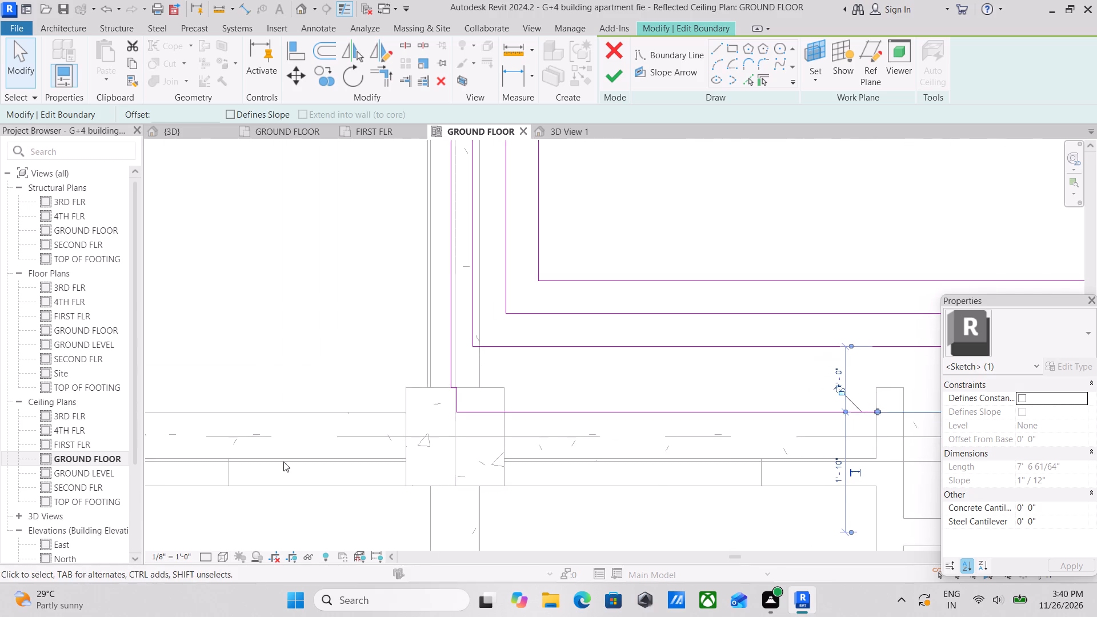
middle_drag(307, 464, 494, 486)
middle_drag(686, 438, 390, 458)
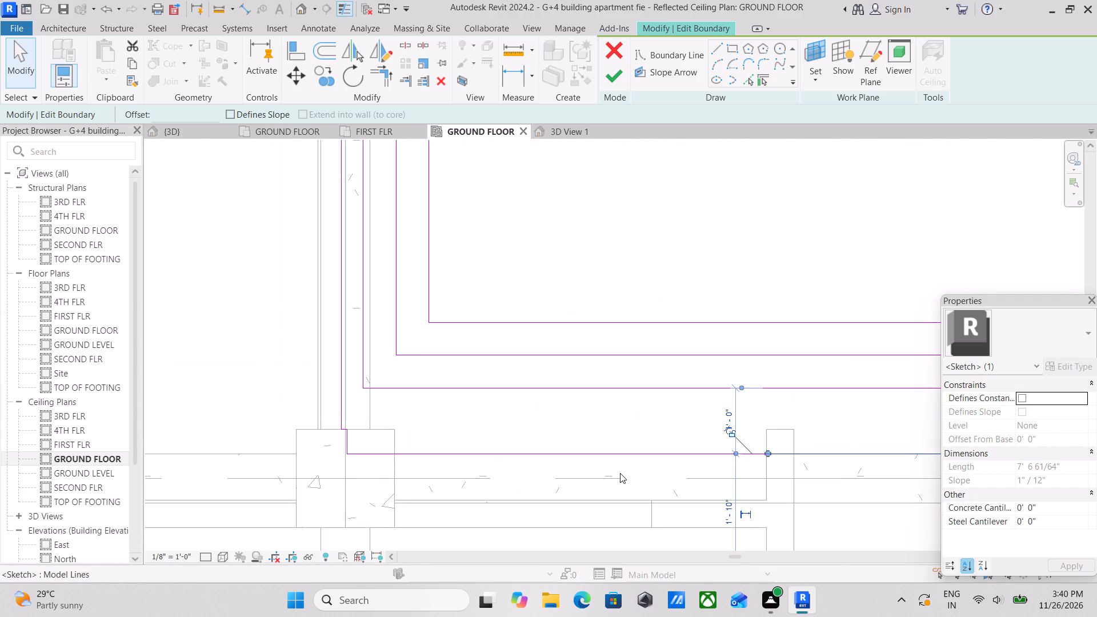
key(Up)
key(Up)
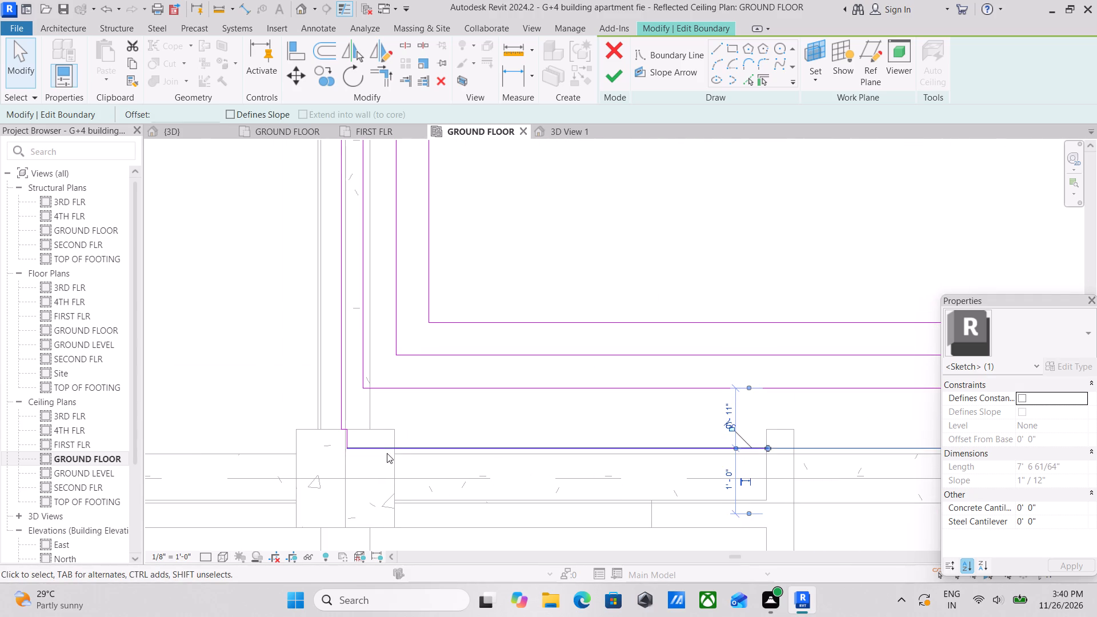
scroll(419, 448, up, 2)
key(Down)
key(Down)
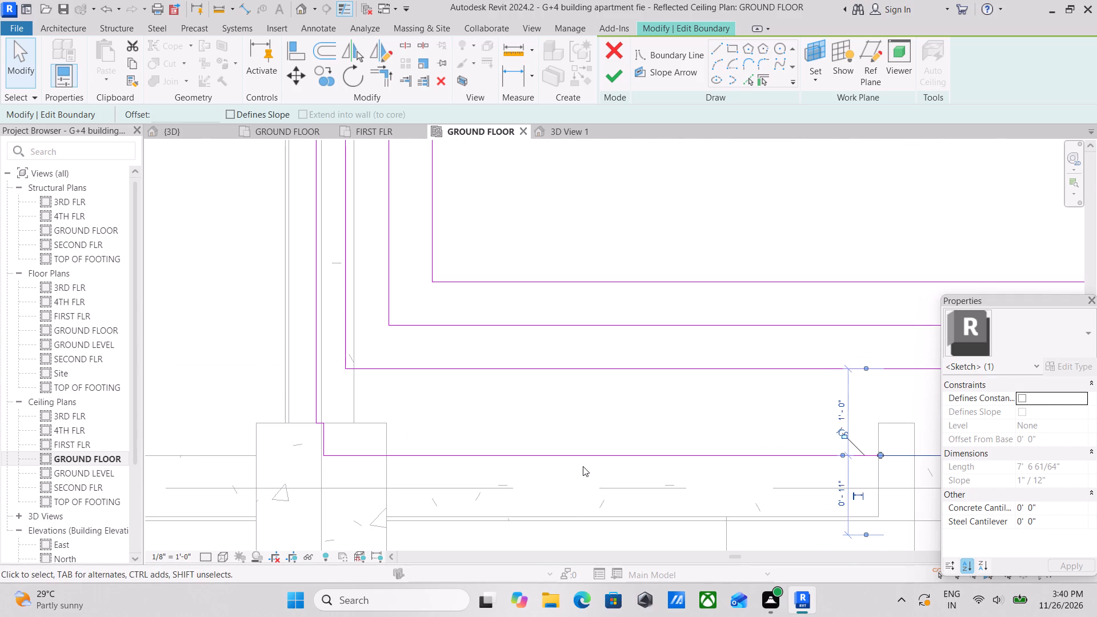
Nudge the outer boundary line along grid GG further toward the room and delete the too-short segments joined to it.
middle_drag(341, 449, 529, 504)
middle_drag(481, 416, 503, 498)
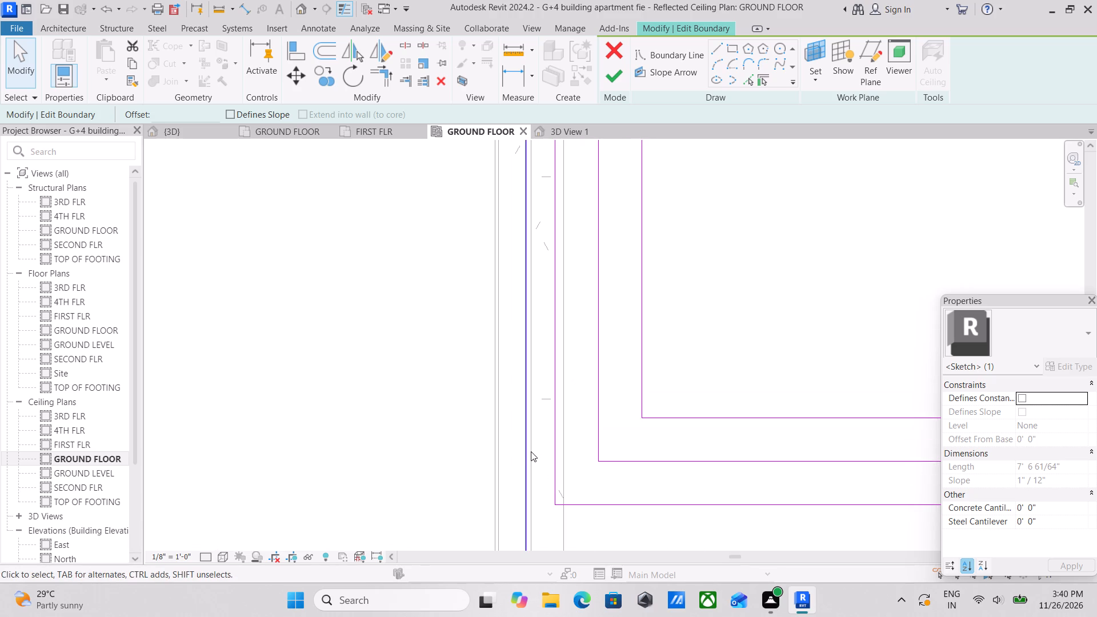
click(529, 452)
key(Right)
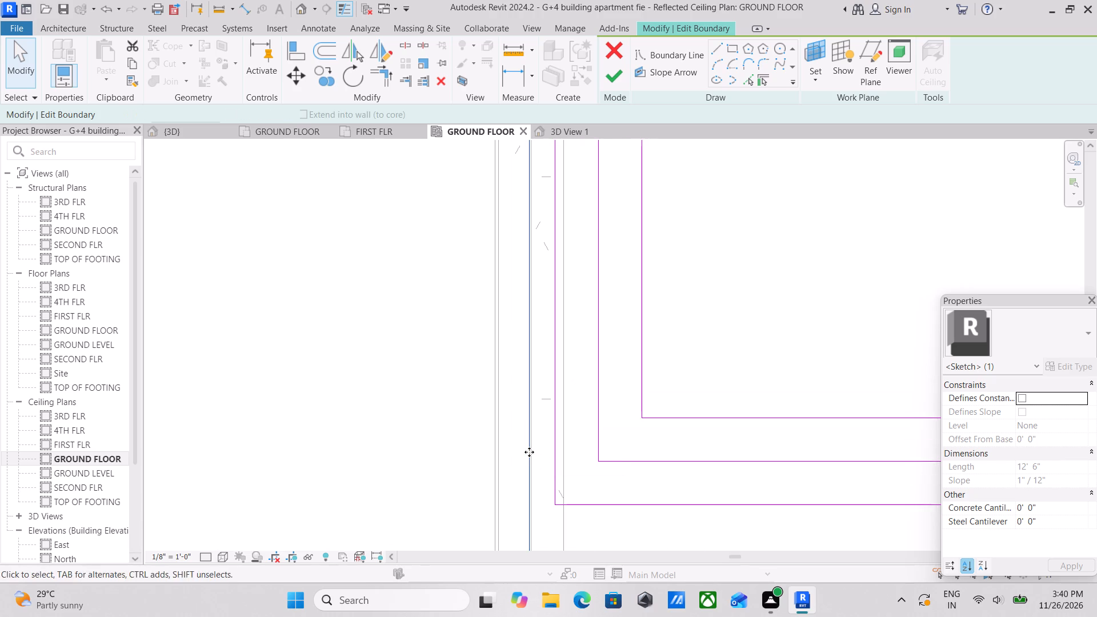
key(Right)
scroll(529, 452, down, 3)
click(826, 566)
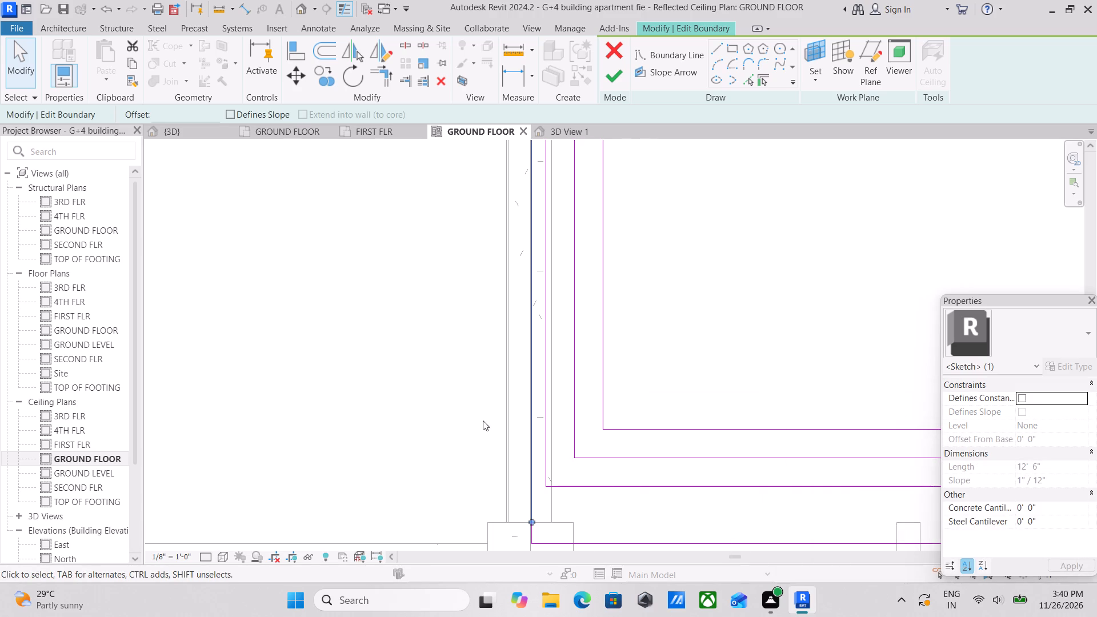
scroll(483, 420, down, 4)
middle_drag(542, 413, 523, 568)
middle_drag(563, 412, 561, 445)
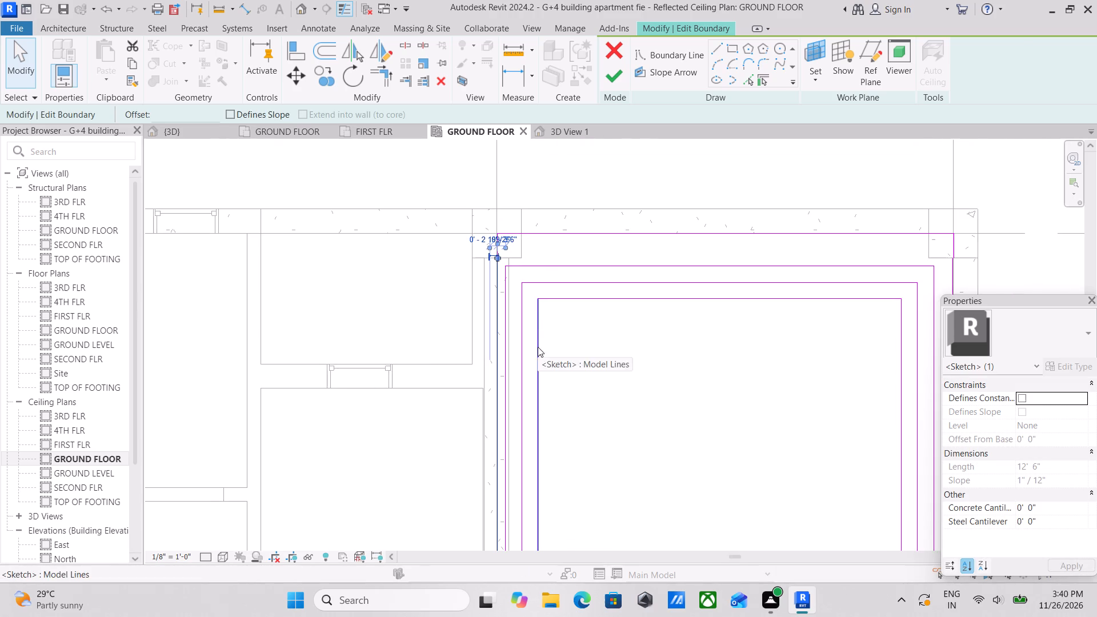
key(Escape)
Examine the outer boundary's corners at the columns along grids GG and HH and how its lines meet.
scroll(496, 320, up, 4)
middle_drag(551, 316, 518, 458)
scroll(467, 276, up, 3)
scroll(450, 367, up, 4)
scroll(558, 322, down, 3)
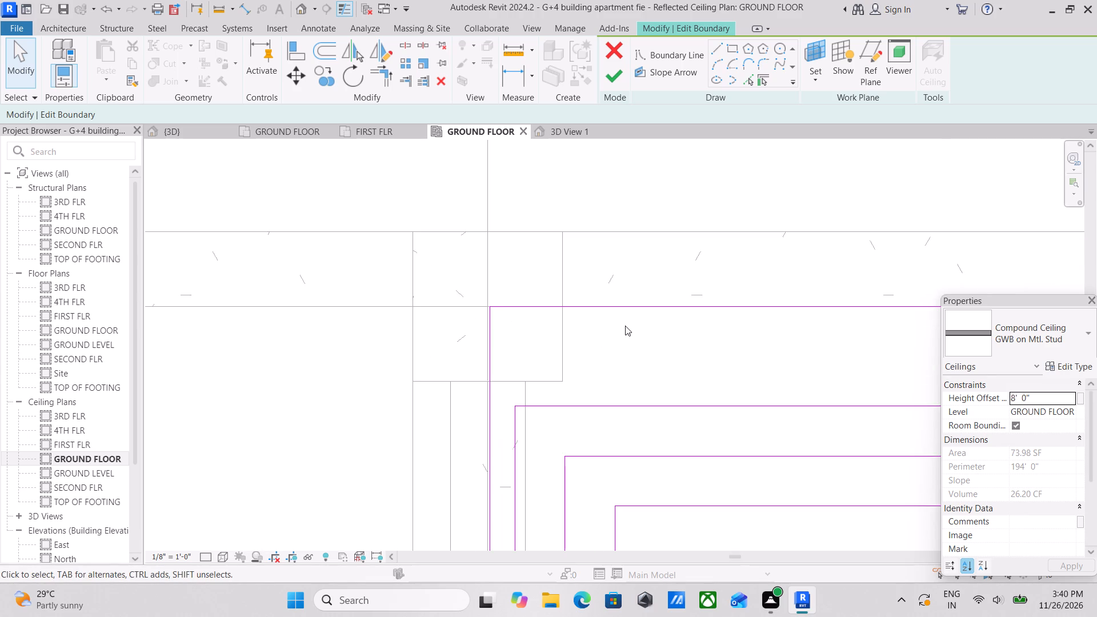
scroll(625, 326, down, 1)
middle_drag(625, 326, 471, 335)
scroll(471, 335, up, 1)
scroll(471, 335, down, 5)
middle_drag(458, 396, 376, 328)
scroll(443, 342, down, 2)
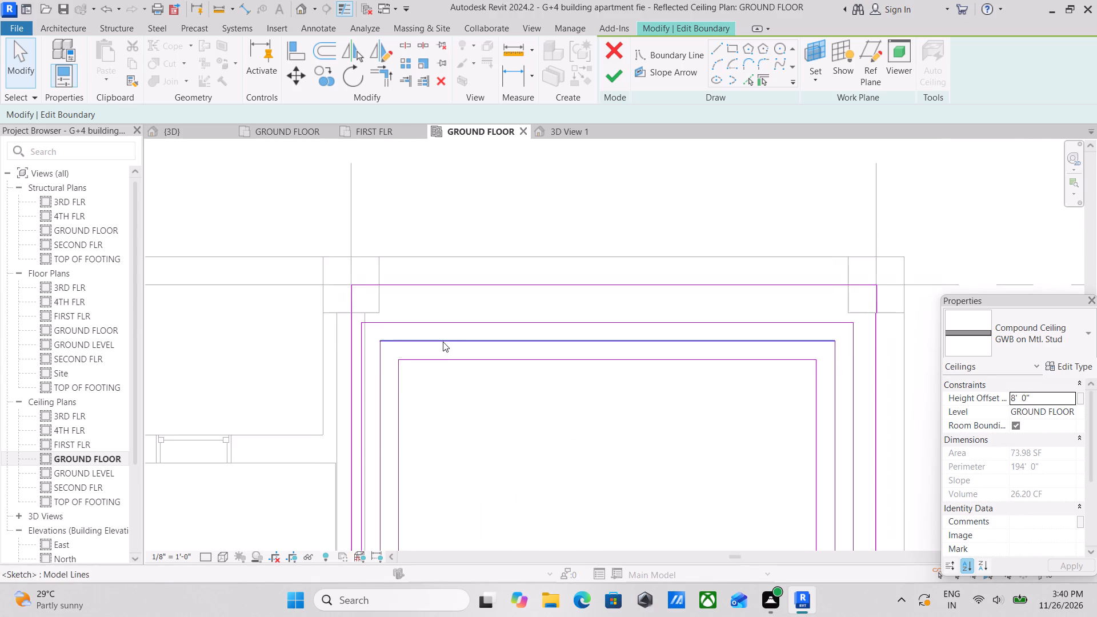
middle_drag(443, 342, 445, 414)
scroll(514, 378, down, 1)
middle_drag(514, 378, 450, 364)
middle_drag(608, 351, 510, 363)
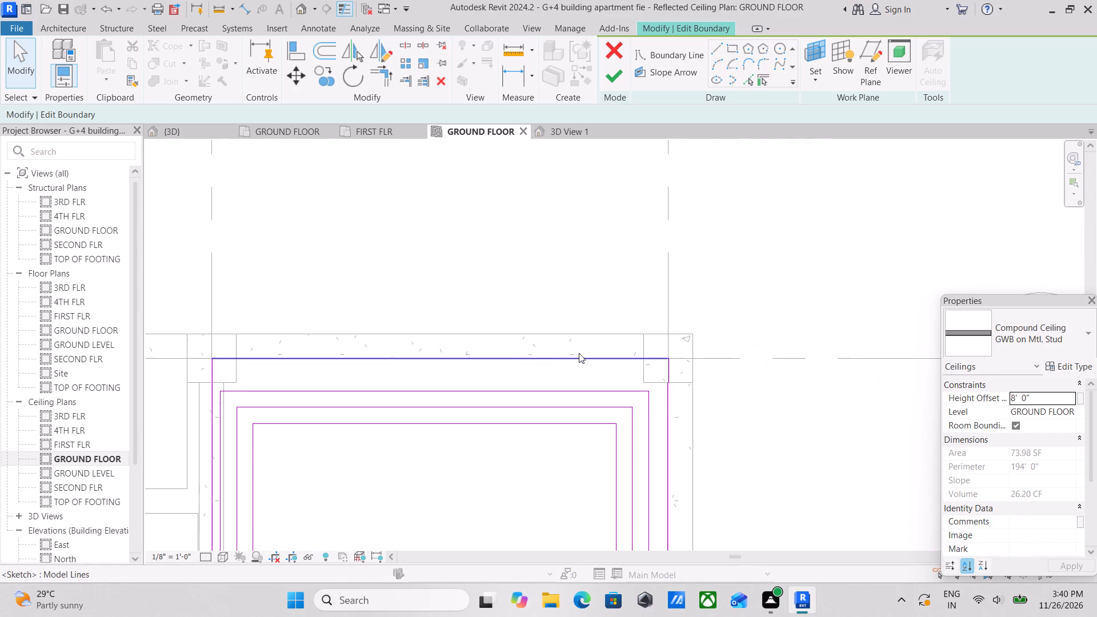
middle_drag(644, 414, 606, 306)
scroll(610, 258, up, 1)
scroll(558, 435, down, 3)
middle_drag(552, 435, 575, 261)
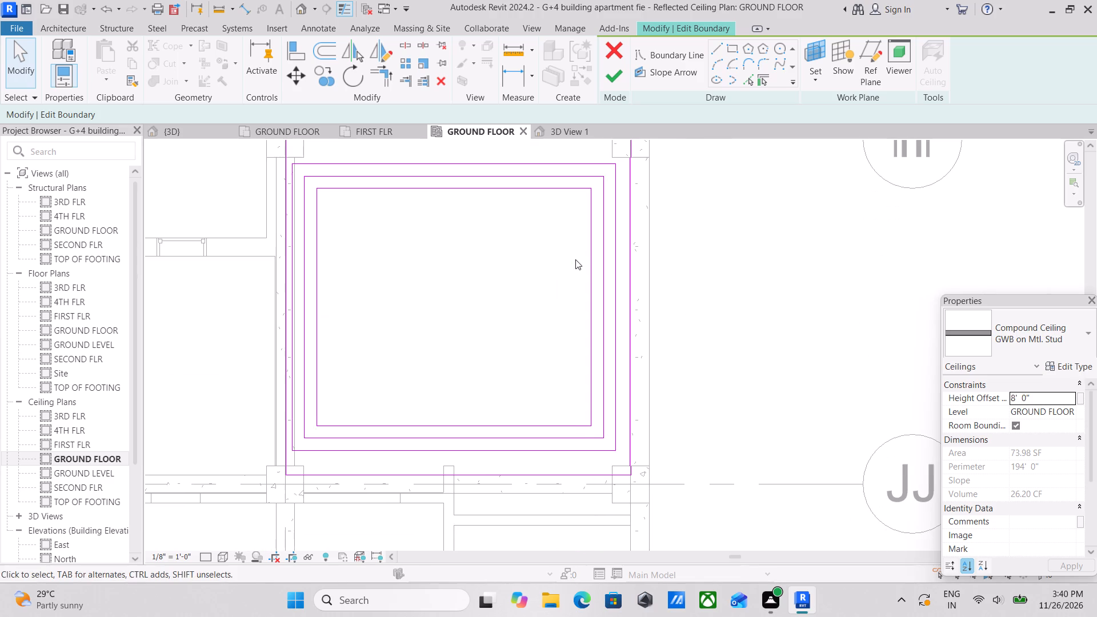
Delete the short outer boundary segment inside the column where grids HH and JJ meet.
scroll(533, 520, up, 5)
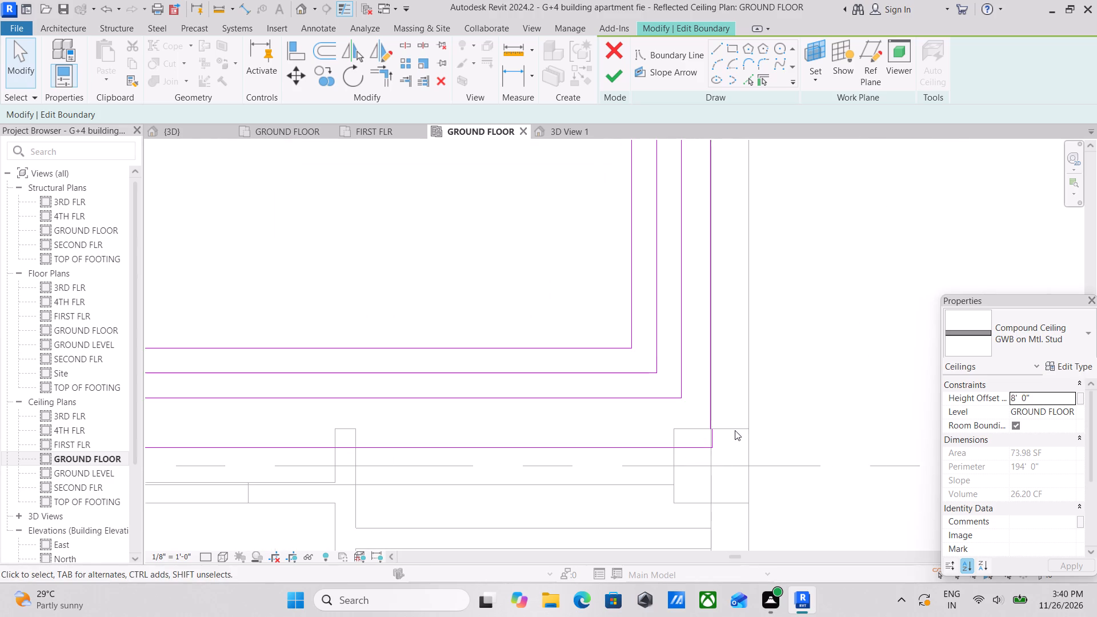
scroll(735, 430, up, 6)
click(701, 448)
right_click(701, 448)
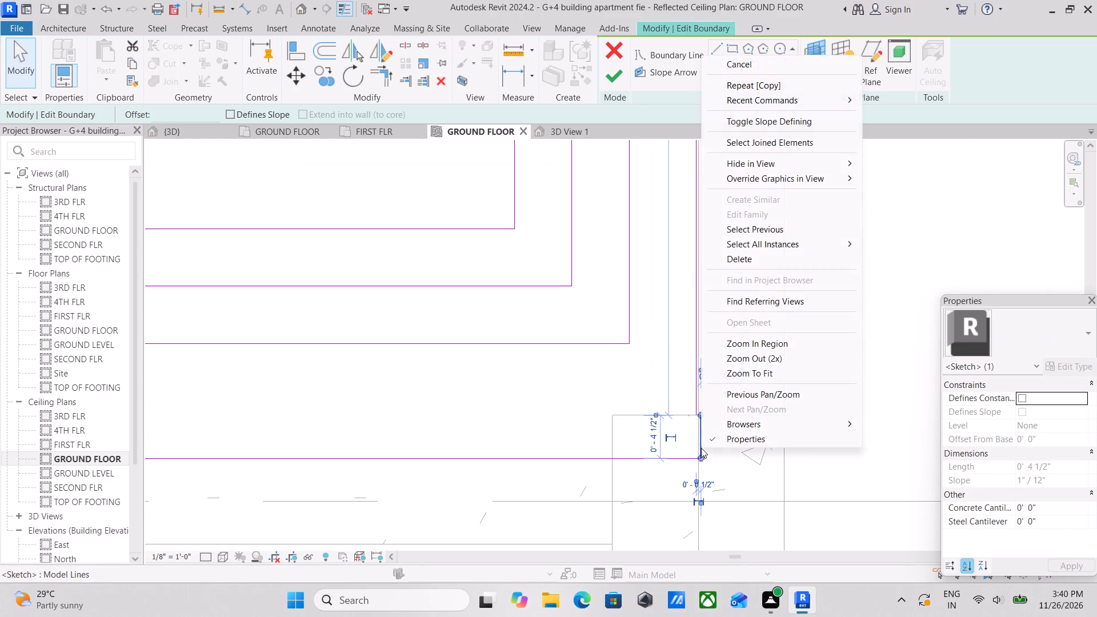
click(735, 255)
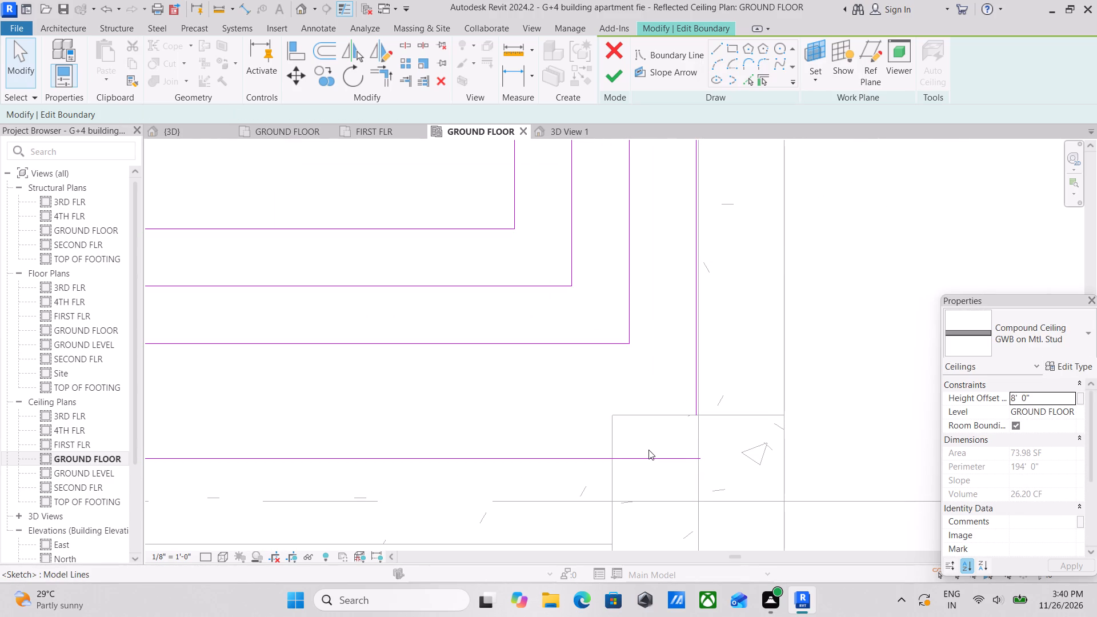
Shorten the outer boundary line along grid JJ to end at the near side face of the grid HH column.
click(646, 458)
drag(698, 456, 618, 453)
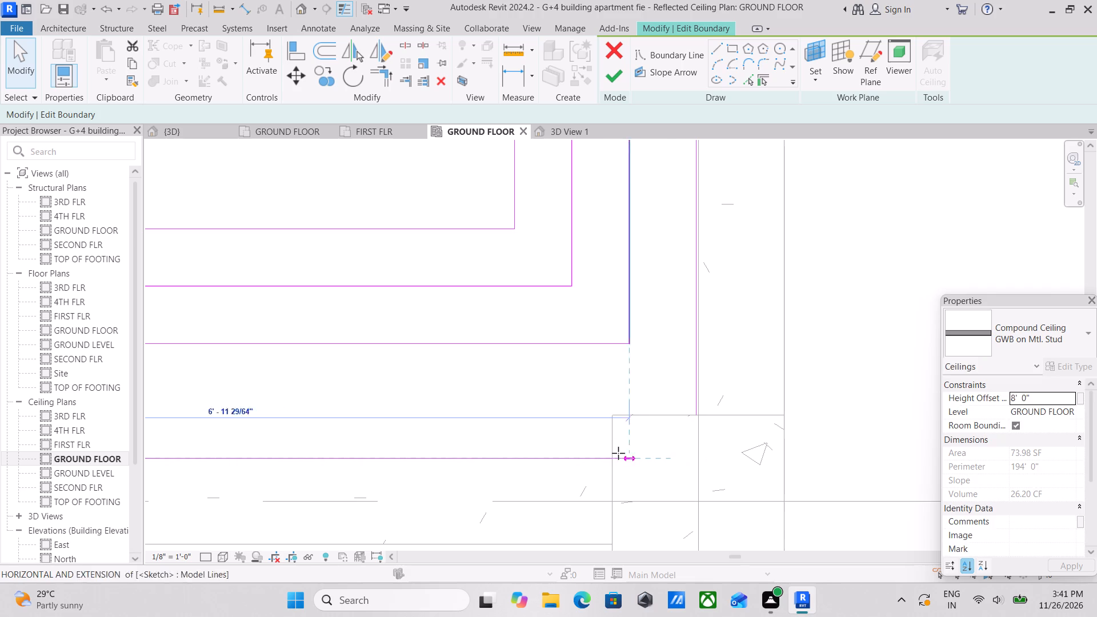
drag(618, 453, 616, 453)
scroll(712, 355, up, 3)
key(Escape)
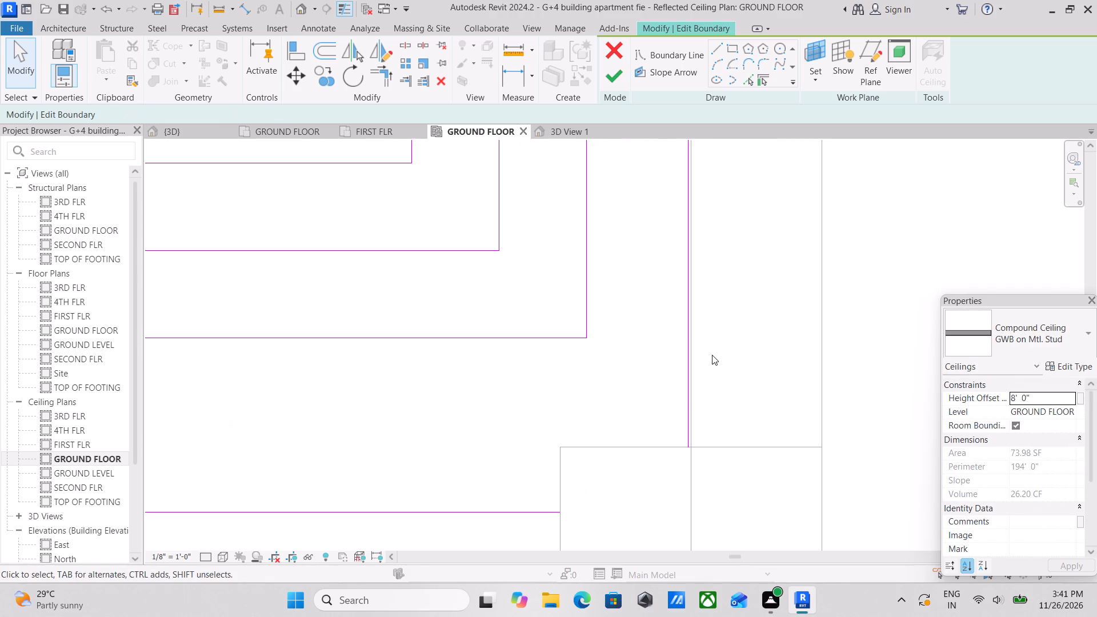
key(Escape)
Nudge the outer boundary line along grid HH outward in fine increments to line up with the column's centre line.
scroll(682, 430, up, 6)
click(699, 436)
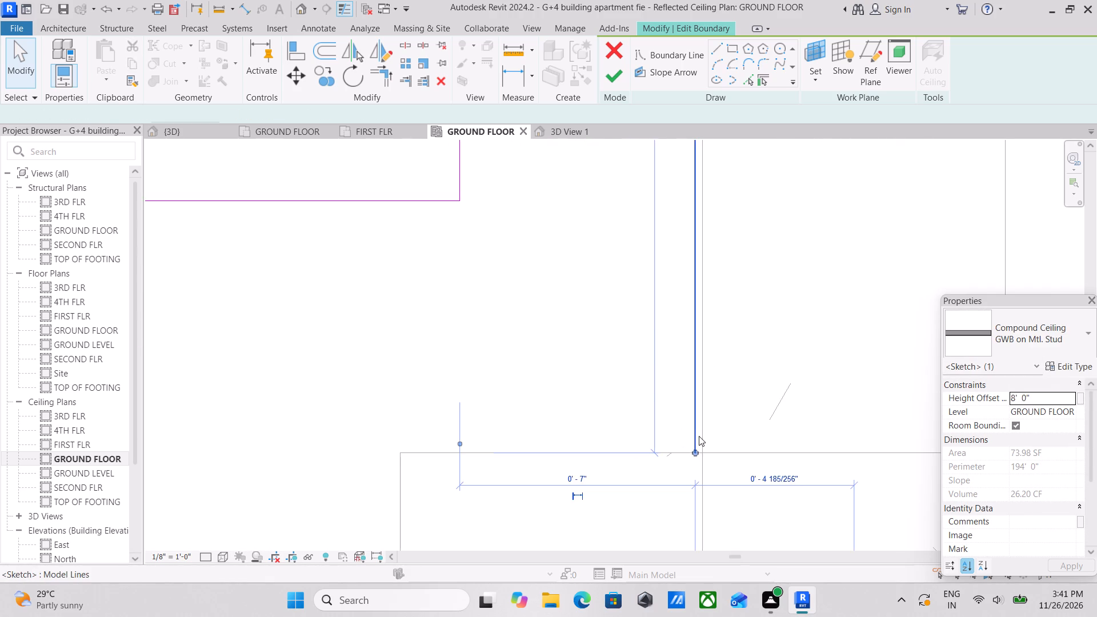
scroll(678, 463, up, 3)
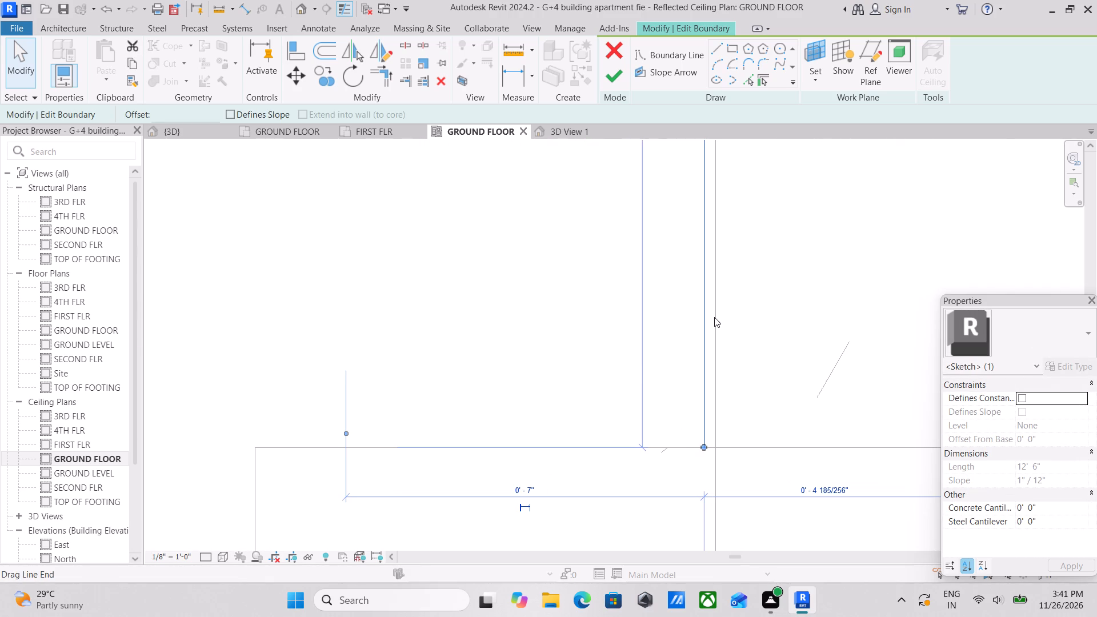
key(m)
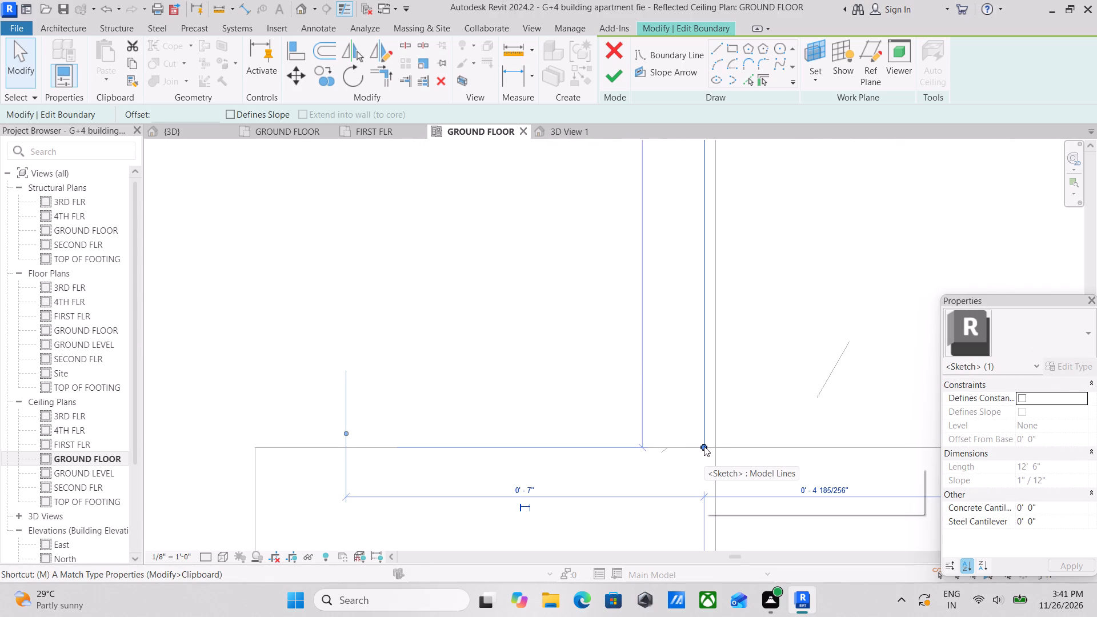
middle_drag(729, 382, 716, 410)
key(Right)
key(Right)
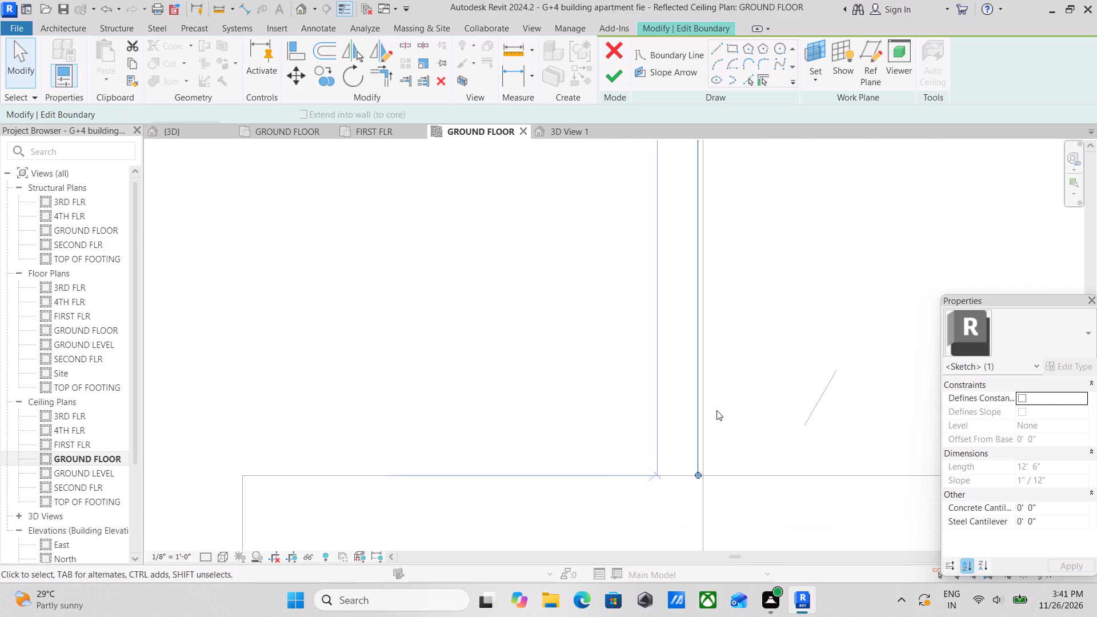
key(Right)
key(Right)
scroll(667, 492, up, 4)
scroll(717, 467, up, 1)
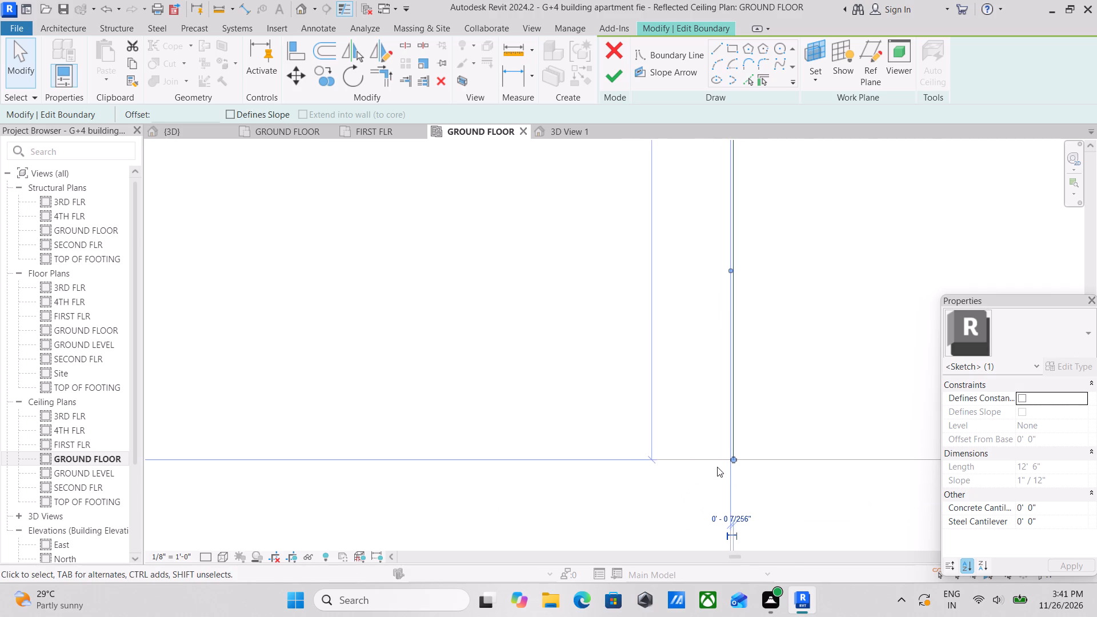
key(Left)
scroll(719, 466, up, 5)
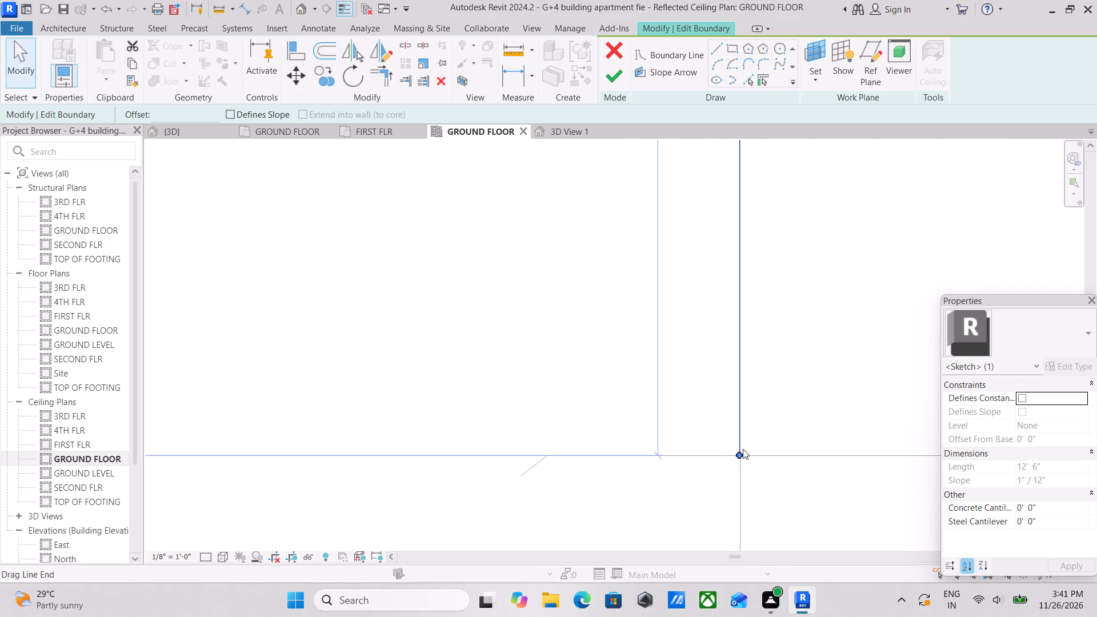
scroll(762, 452, up, 1)
key(Right)
key(Left)
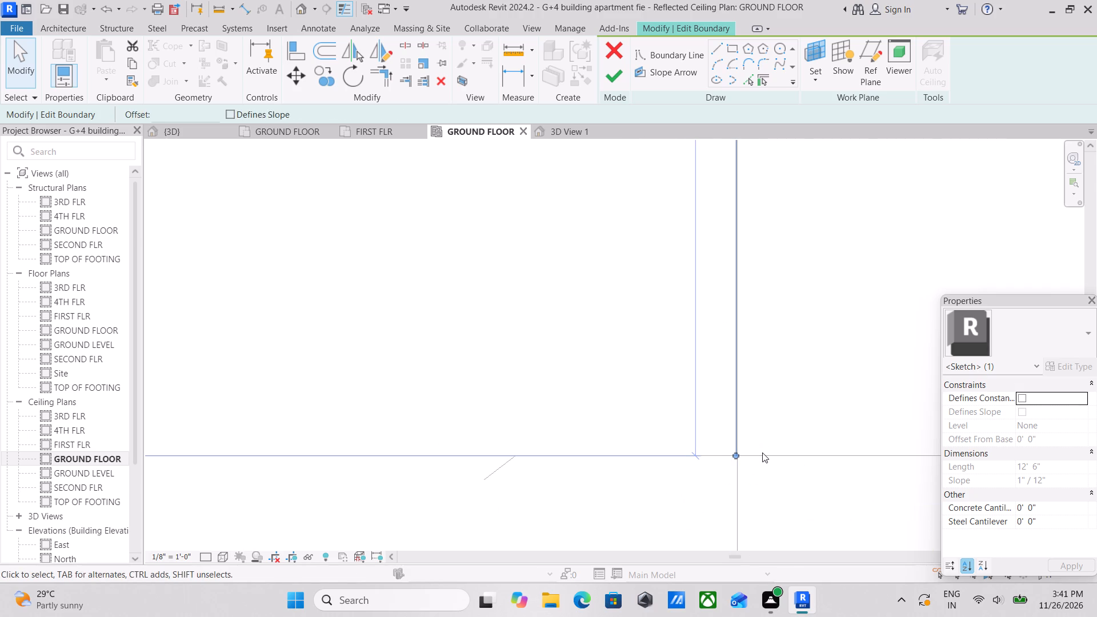
key(Left)
scroll(728, 450, up, 11)
key(Right)
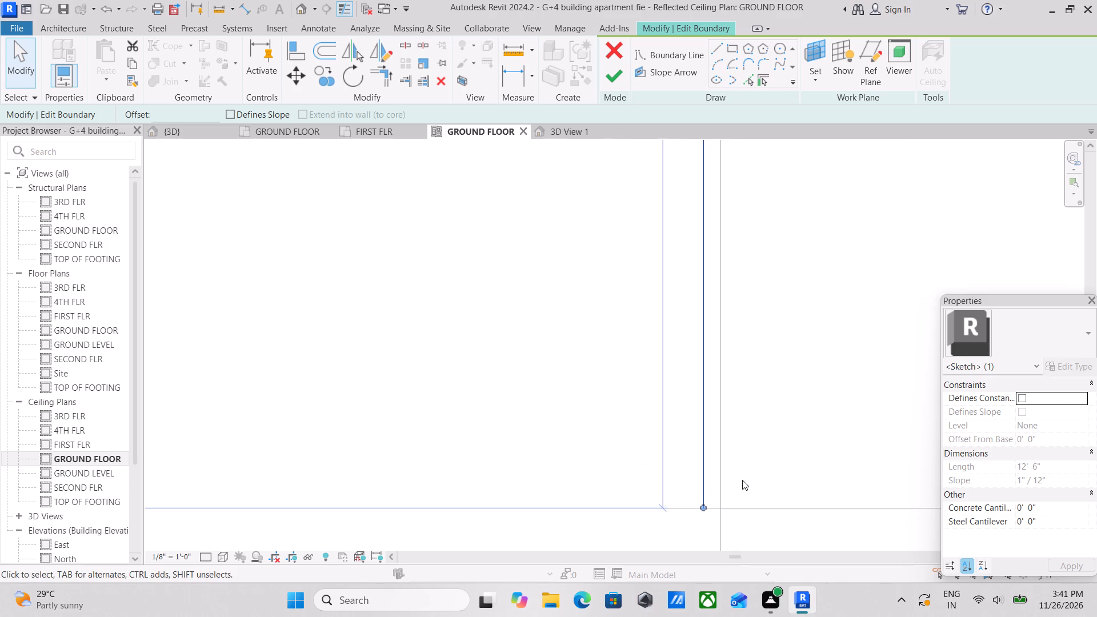
scroll(742, 480, up, 3)
key(Right)
key(Right)
key(Right)
key(Right)
key(Right)
key(Right)
key(Right)
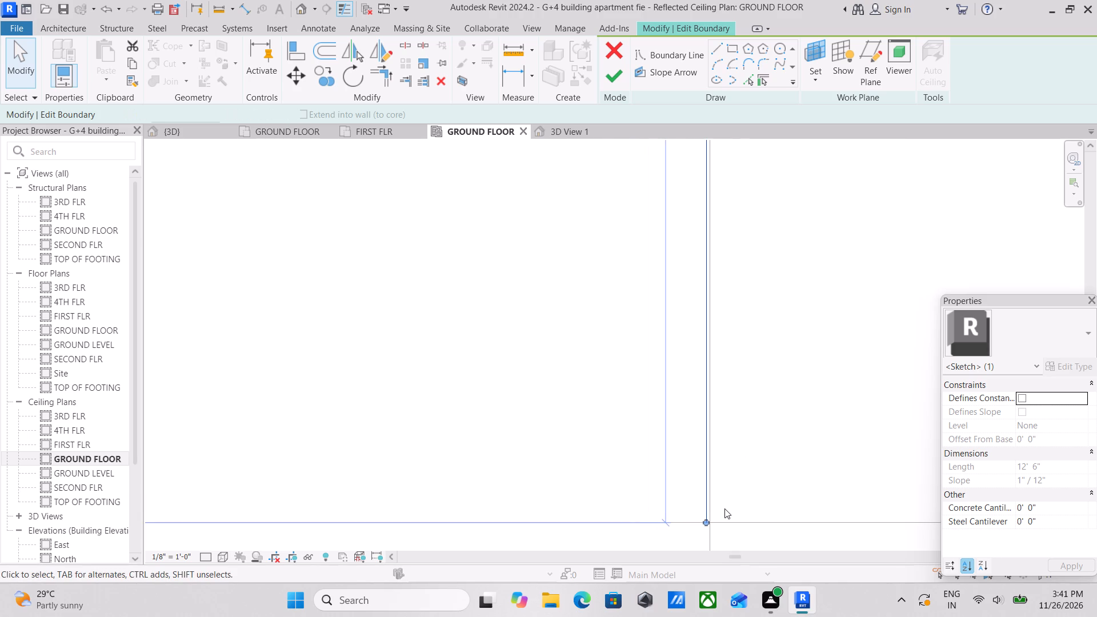
key(Right)
scroll(724, 508, up, 1)
scroll(724, 508, down, 14)
key(Escape)
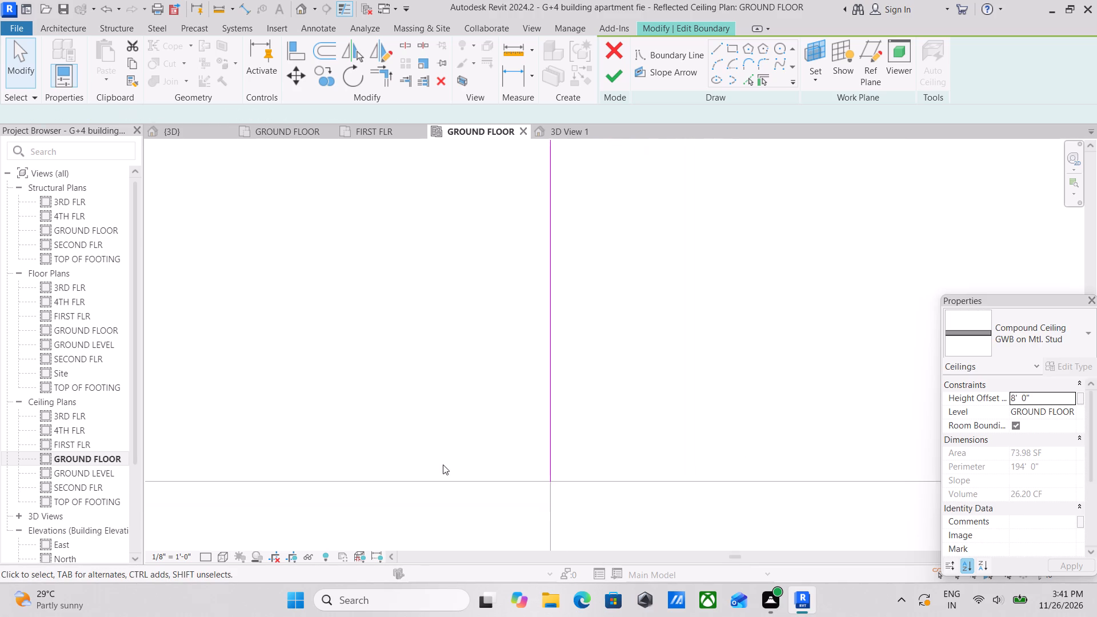
scroll(443, 464, down, 4)
middle_drag(442, 464, 730, 424)
scroll(458, 412, down, 15)
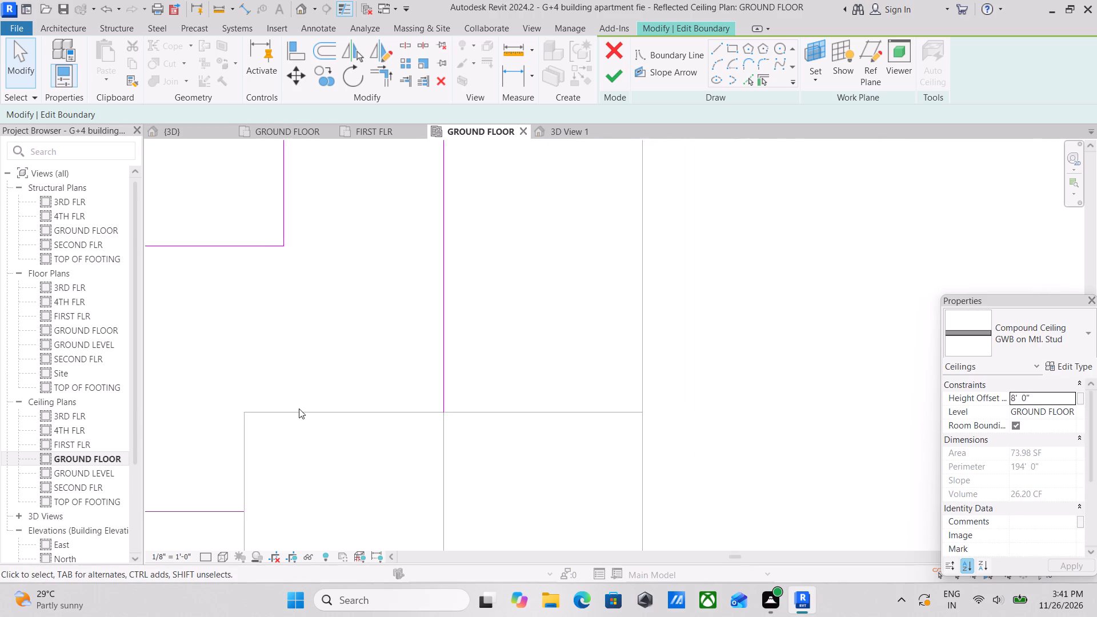
Delete the short outer boundary segment inside the column where grids HH and M meet.
scroll(299, 408, down, 5)
middle_drag(277, 398, 515, 390)
middle_drag(513, 390, 639, 433)
middle_drag(640, 373, 662, 616)
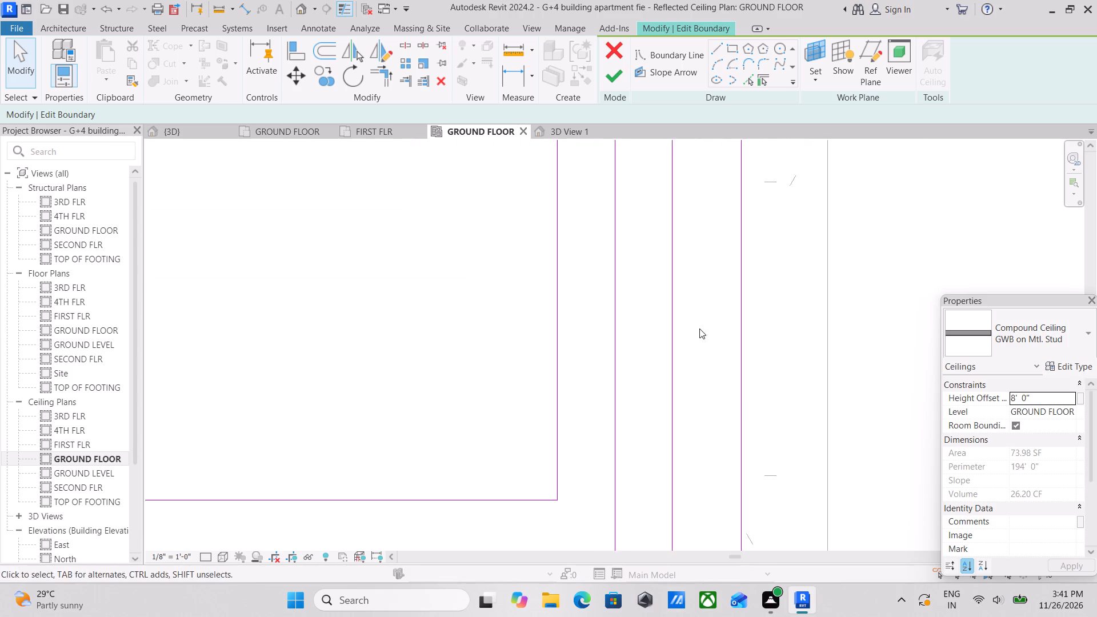
middle_drag(702, 350, 711, 543)
scroll(708, 281, down, 1)
middle_drag(707, 297, 725, 507)
scroll(704, 241, down, 1)
middle_drag(705, 279, 719, 530)
scroll(720, 253, down, 1)
middle_drag(719, 317, 722, 451)
middle_drag(727, 346, 727, 394)
scroll(766, 264, up, 7)
click(766, 263)
right_click(766, 263)
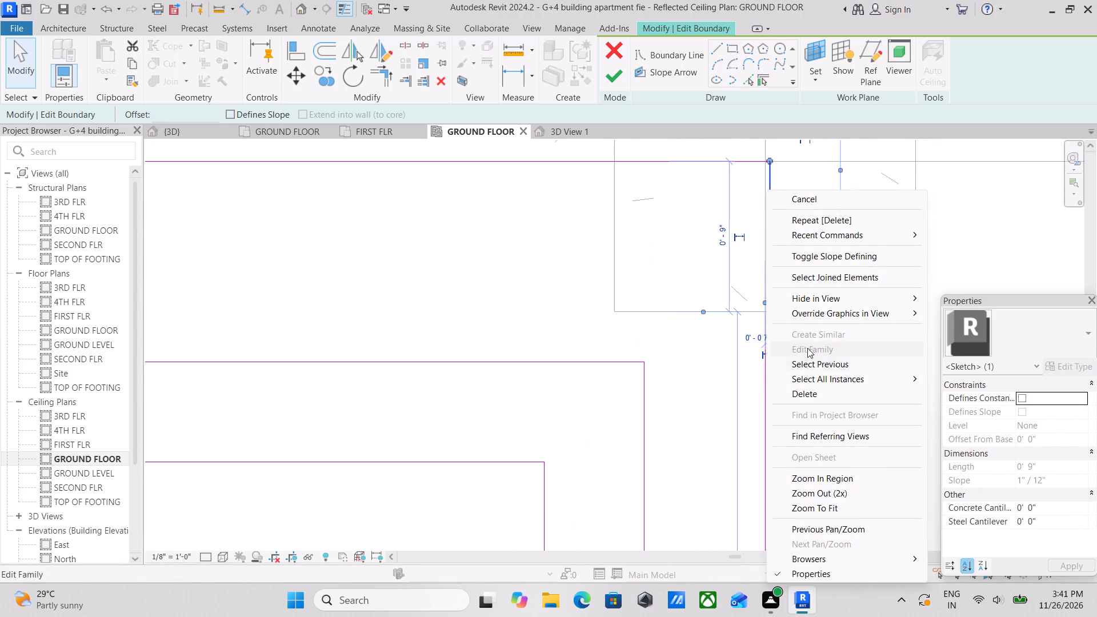
click(803, 394)
middle_drag(799, 213, 799, 293)
scroll(760, 399, up, 7)
click(771, 383)
scroll(771, 383, down, 4)
key(Escape)
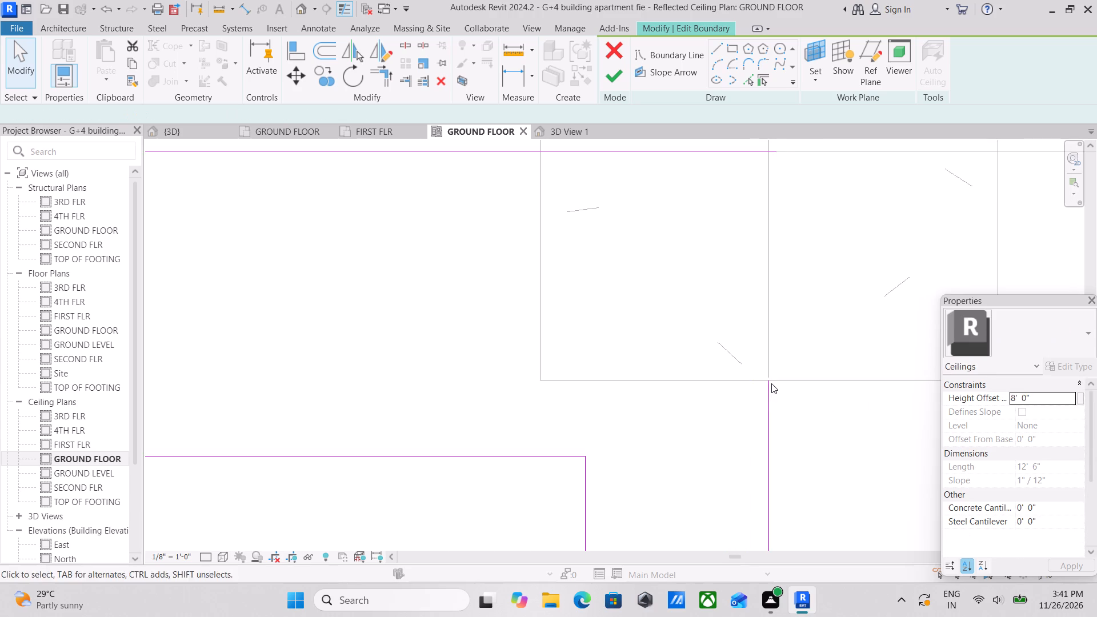
Shorten the outer boundary line along grid M to end at the near side face of the grid HH column.
scroll(738, 234, down, 4)
scroll(680, 234, down, 1)
middle_drag(679, 238, 679, 343)
click(674, 295)
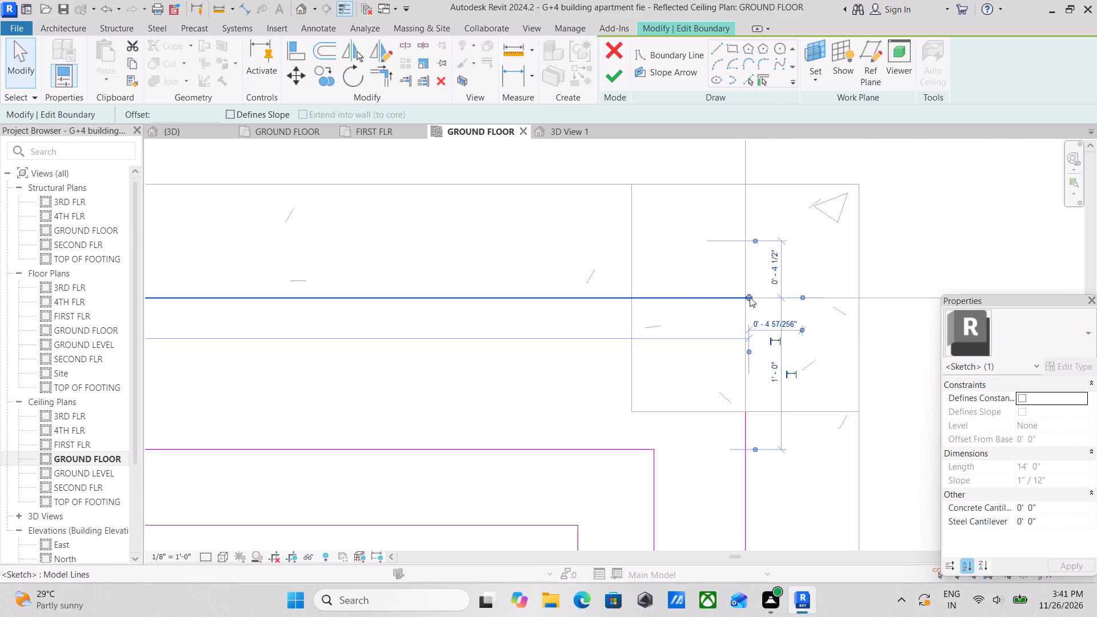
drag(747, 296, 651, 301)
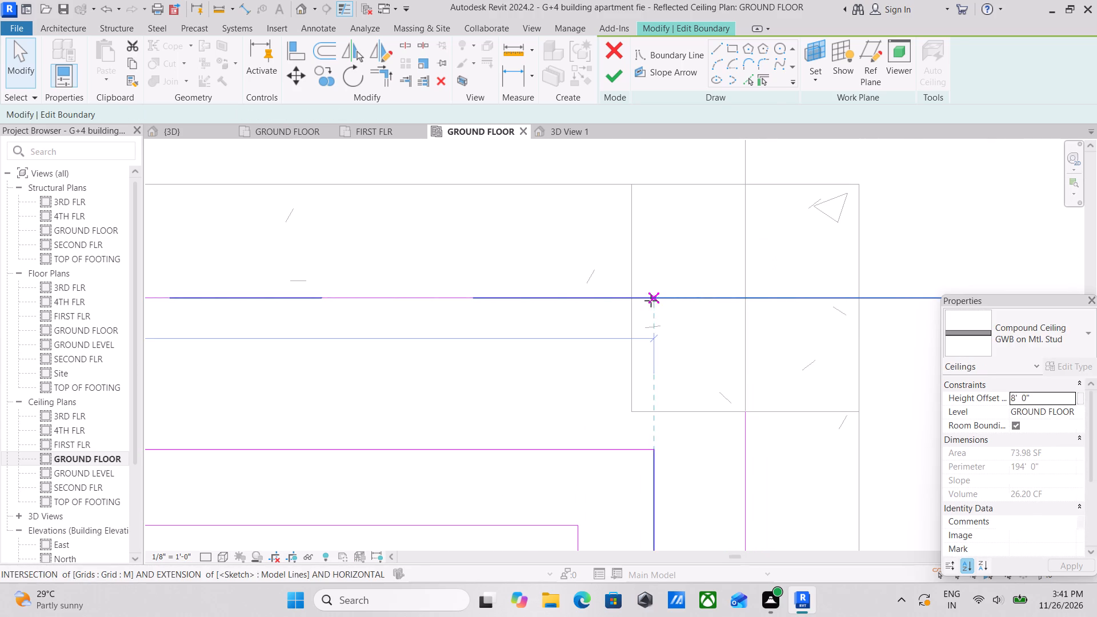
drag(651, 301, 632, 299)
key(Escape)
scroll(633, 299, down, 4)
scroll(648, 305, up, 1)
middle_drag(648, 305, 667, 307)
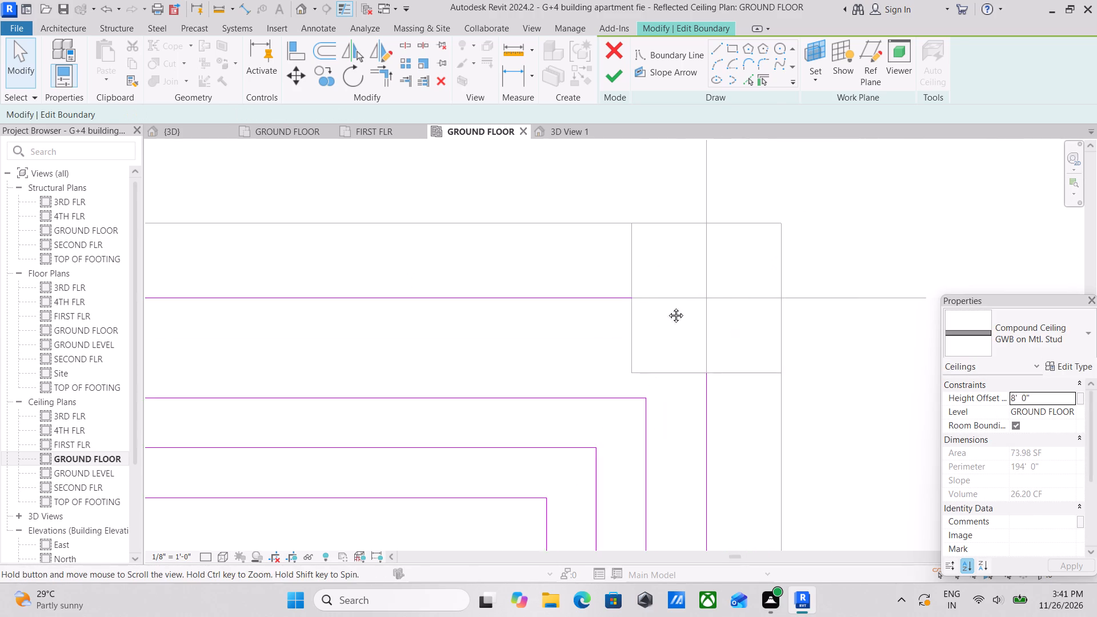
Delete the short outer boundary segment inside the column at the opposite end of the grid M line.
middle_drag(667, 307, 782, 274)
scroll(523, 305, down, 7)
middle_drag(409, 306, 763, 304)
middle_drag(367, 306, 499, 321)
scroll(542, 322, up, 3)
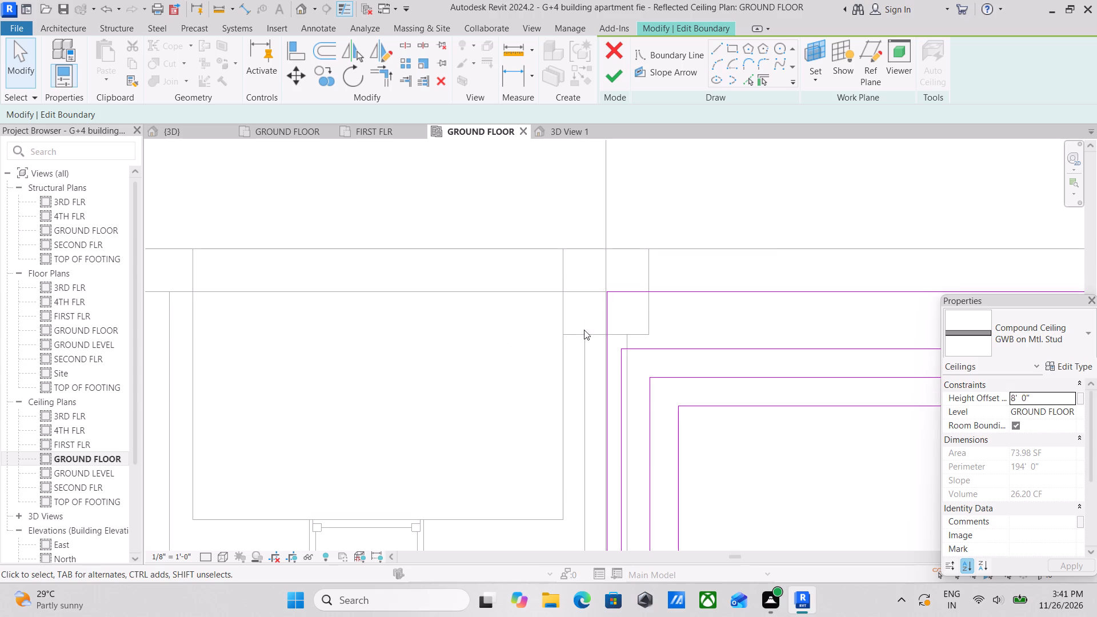
scroll(598, 362, up, 9)
click(624, 356)
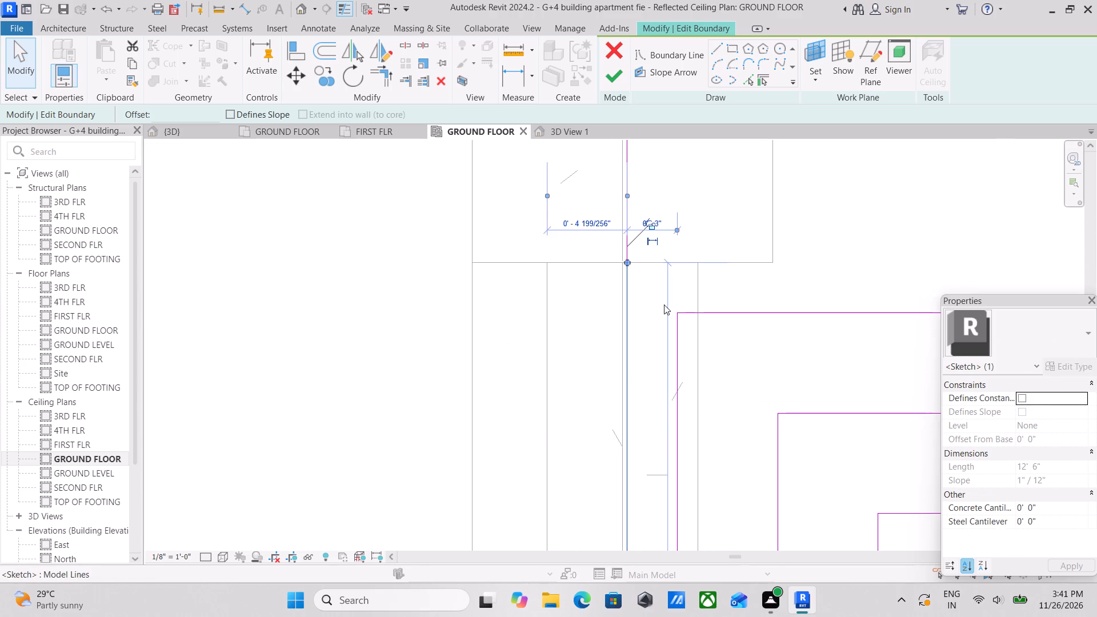
middle_drag(664, 305, 628, 398)
scroll(624, 273, up, 2)
key(Escape)
key(Escape)
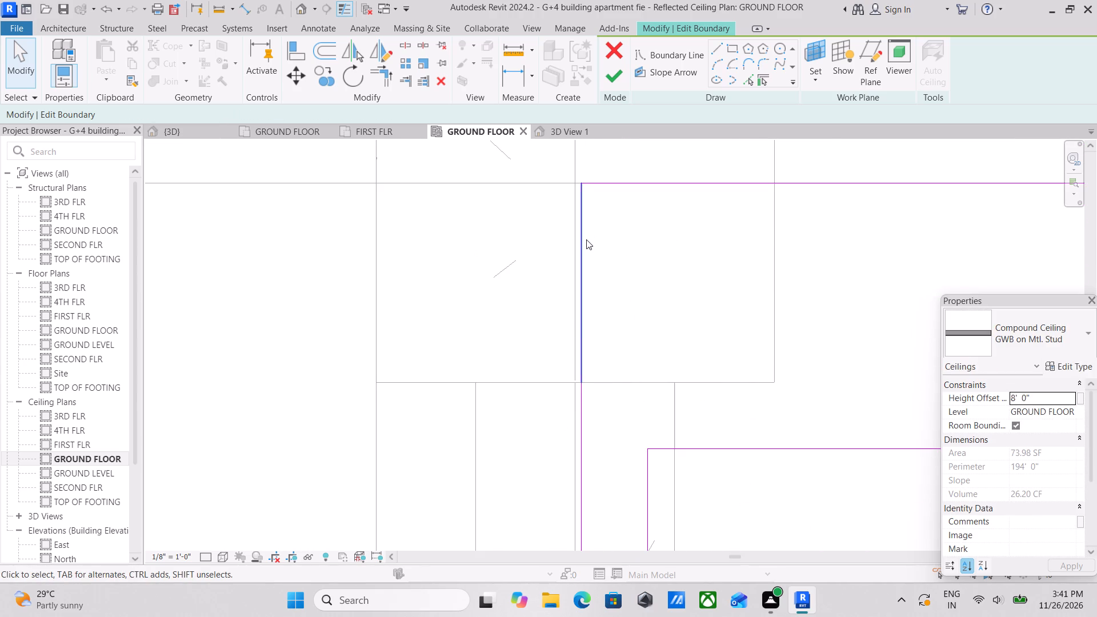
click(586, 239)
right_click(586, 239)
click(660, 395)
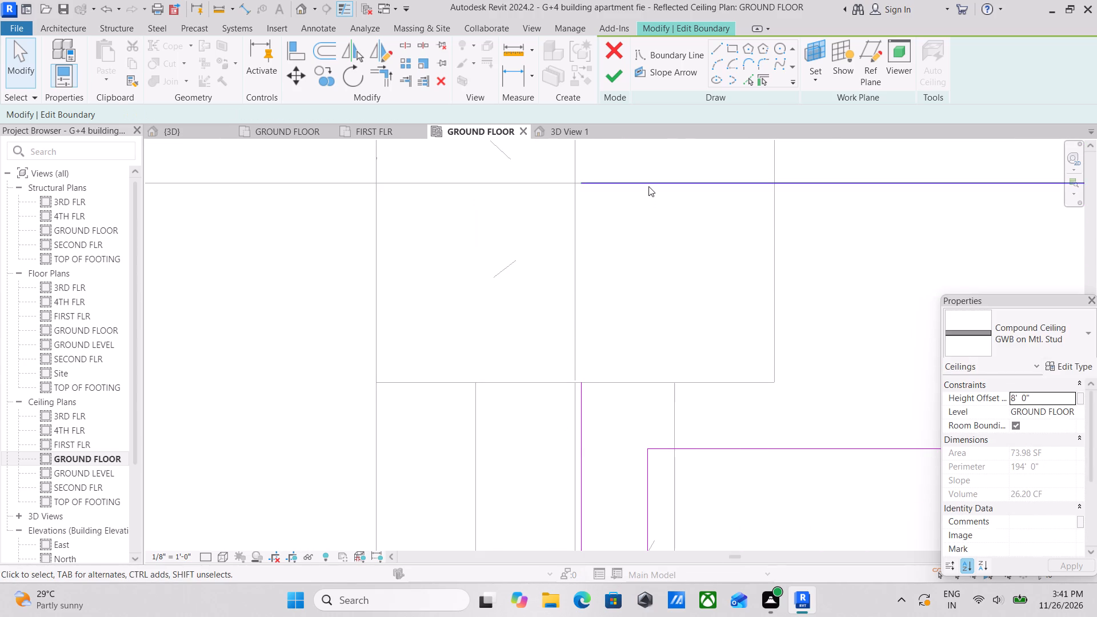
Shorten the outer boundary line along grid M to the room-side face of the column opposite grid HH.
click(648, 186)
scroll(591, 177, up, 3)
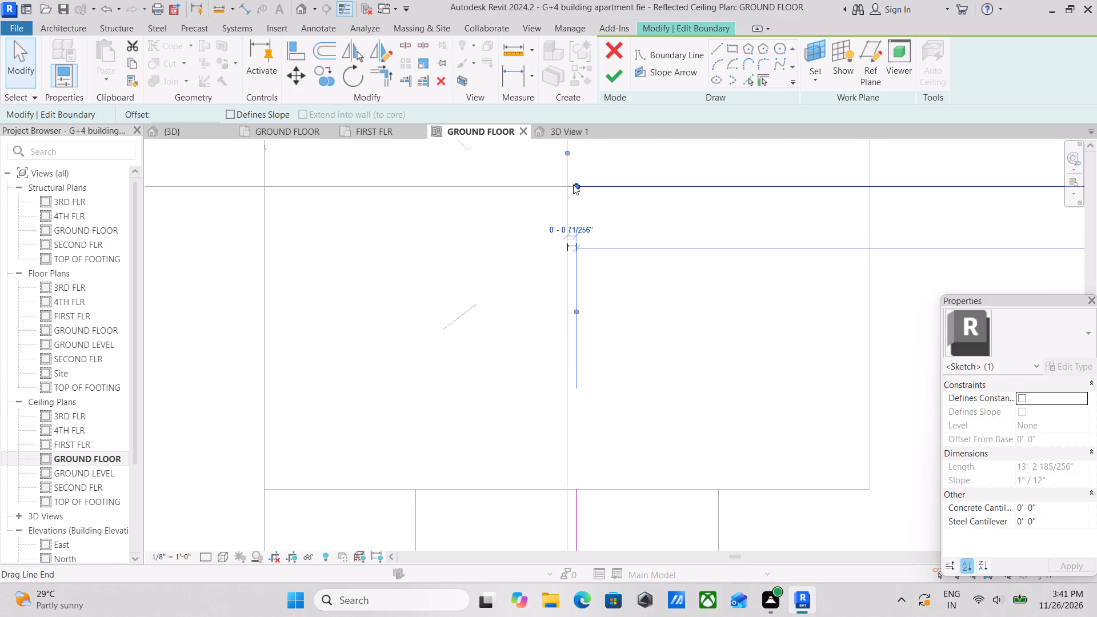
drag(573, 185, 872, 179)
scroll(796, 276, down, 5)
key(Escape)
middle_drag(791, 278, 697, 206)
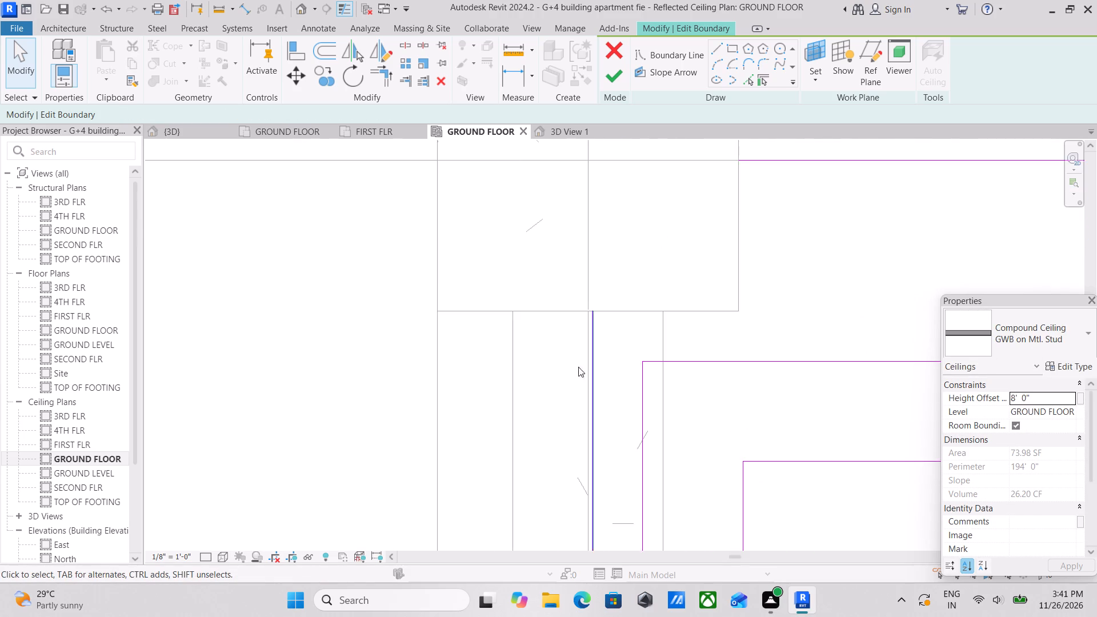
Shorten the outer boundary line along grid JJ to the room-side face of the column opposite grid HH.
scroll(571, 370, up, 6)
scroll(622, 278, down, 6)
middle_drag(689, 318, 555, 167)
scroll(575, 306, down, 4)
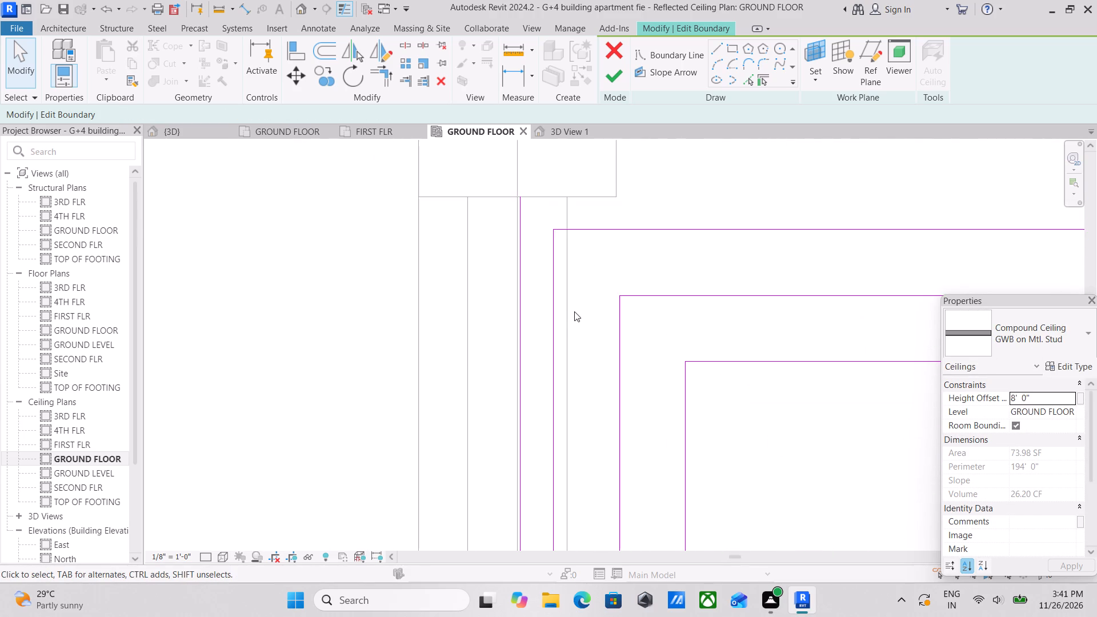
scroll(569, 328, down, 3)
middle_drag(569, 329, 589, 211)
middle_drag(598, 289, 589, 209)
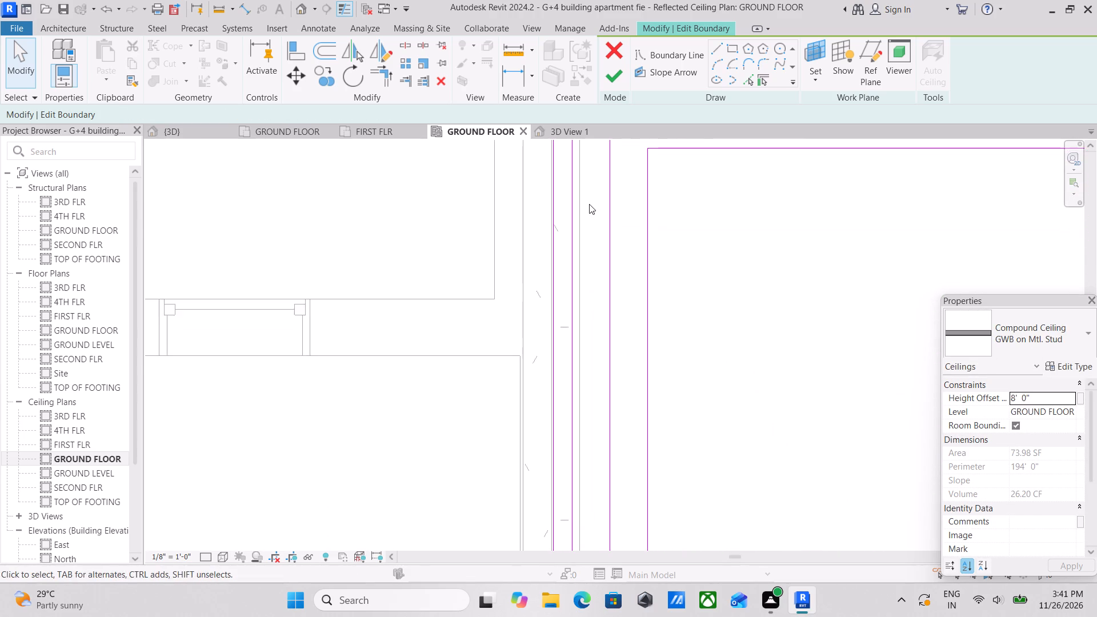
scroll(599, 211, down, 4)
middle_drag(630, 283, 533, 187)
scroll(584, 214, down, 5)
middle_drag(663, 263, 574, 274)
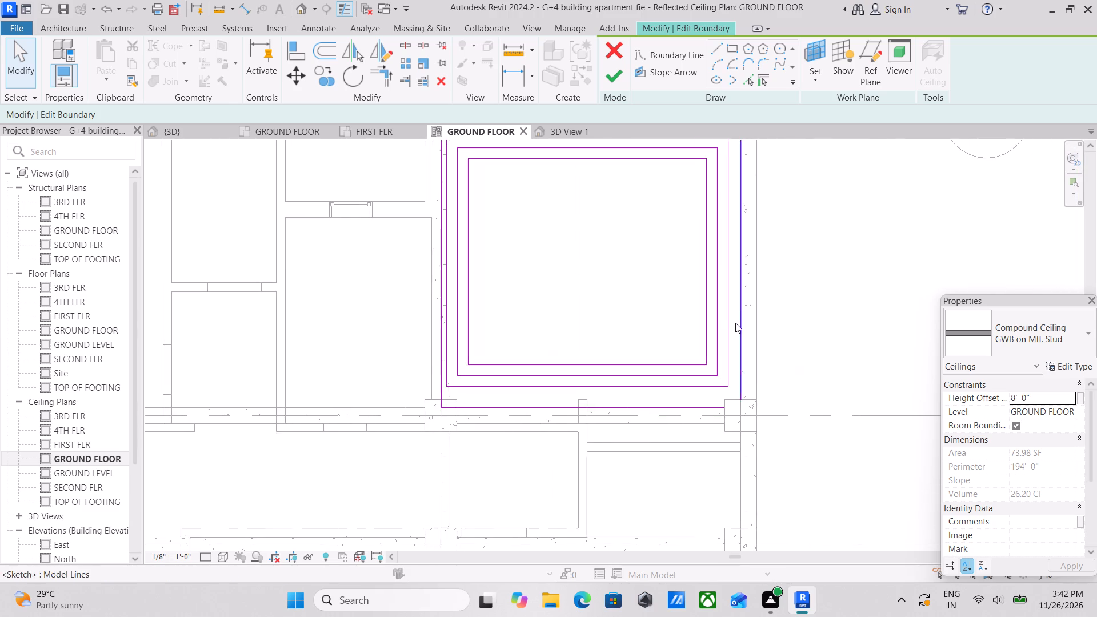
scroll(735, 323, up, 3)
scroll(734, 425, up, 4)
middle_drag(630, 459, 828, 432)
middle_drag(428, 418, 690, 416)
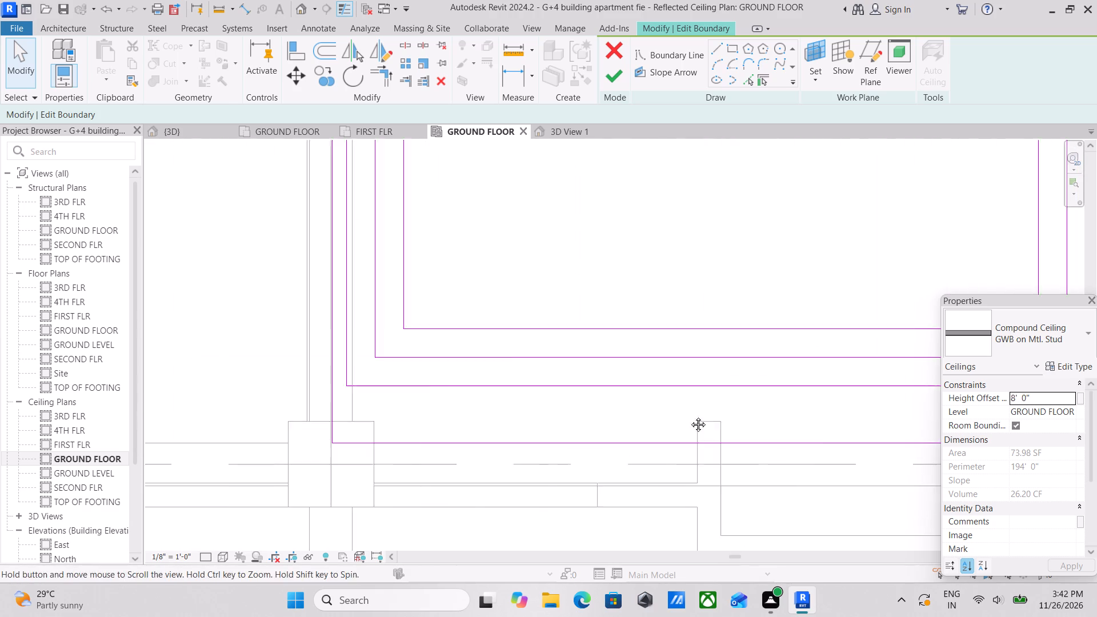
middle_drag(690, 416, 708, 416)
scroll(530, 412, up, 2)
middle_drag(402, 420, 459, 411)
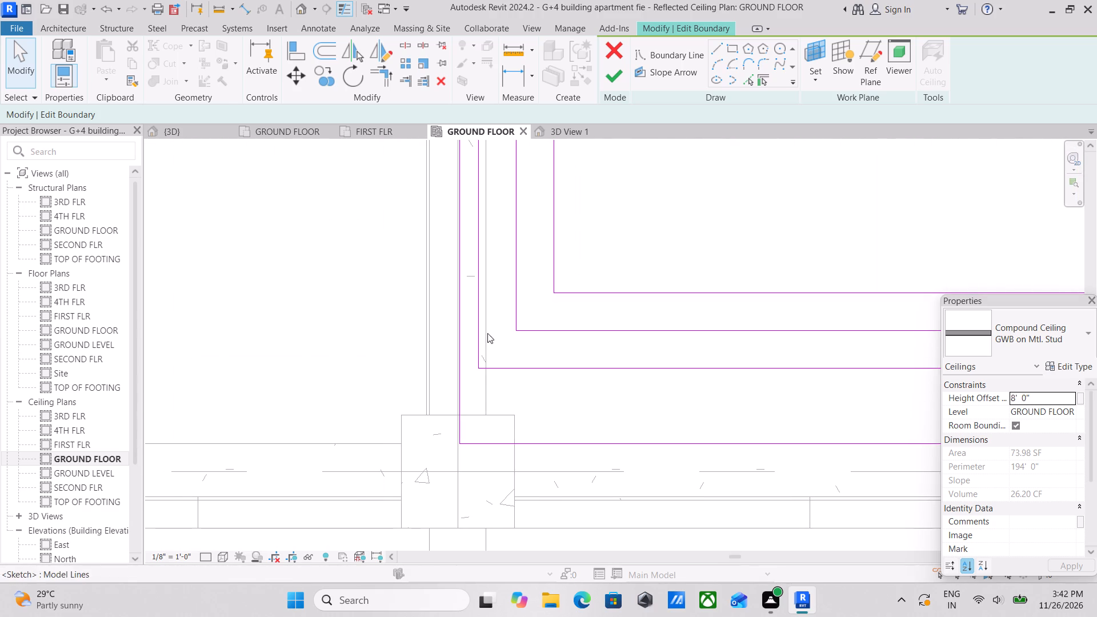
click(469, 444)
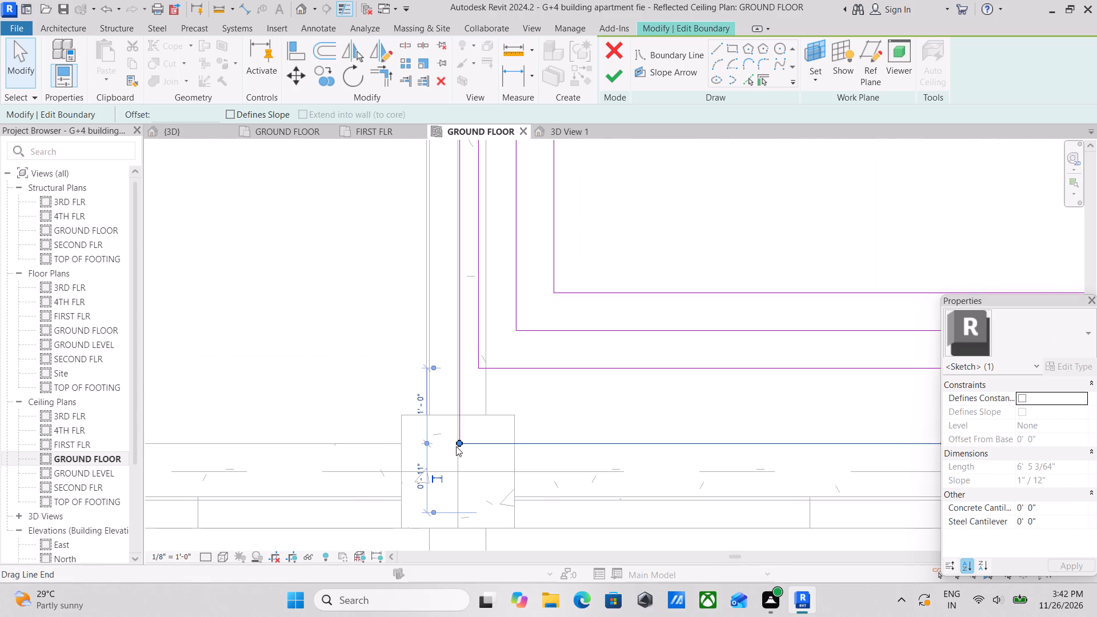
drag(455, 443, 511, 446)
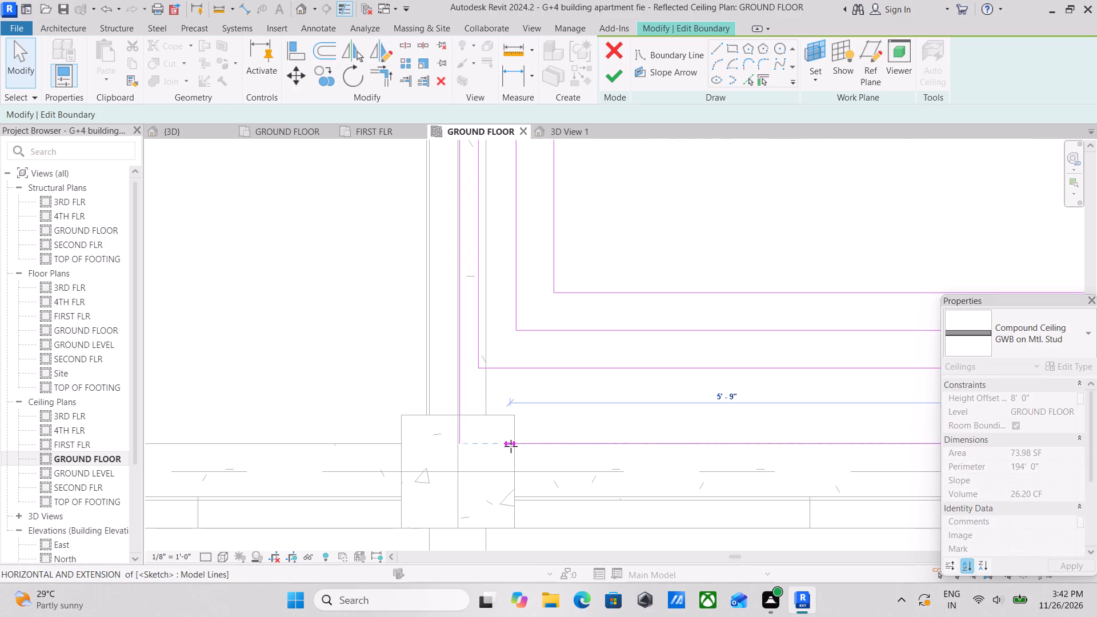
drag(511, 446, 513, 446)
scroll(477, 332, up, 3)
key(Escape)
Shorten the outermost inner loop's line beside grid M to 11' 9", pulling back its end opposite grid HH.
scroll(498, 263, down, 3)
middle_drag(498, 269, 515, 458)
scroll(517, 455, up, 1)
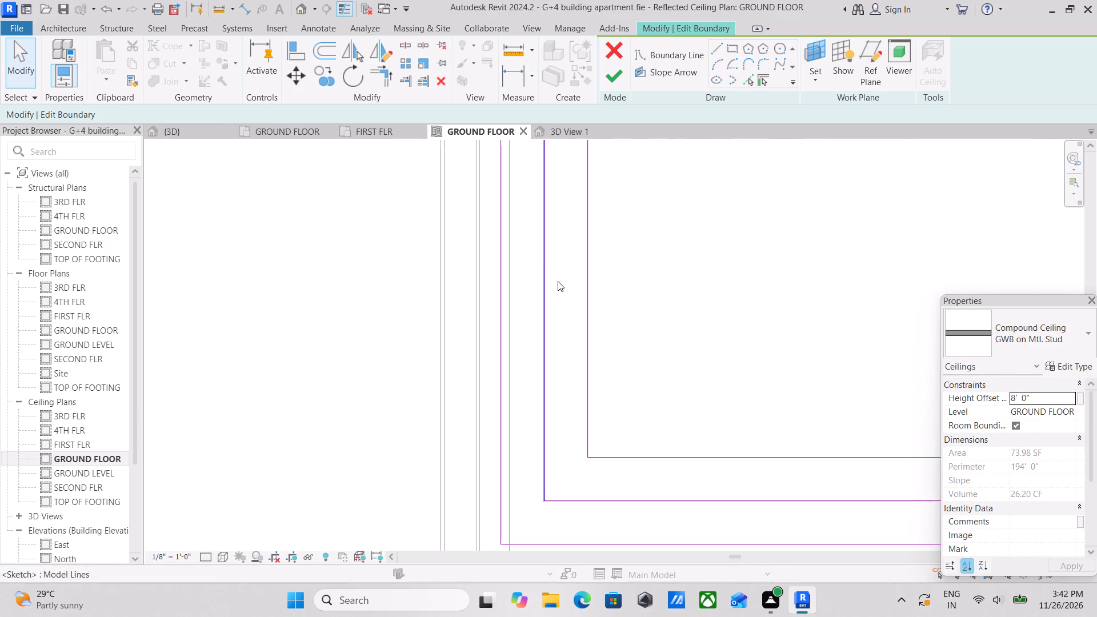
scroll(559, 256, down, 7)
middle_drag(559, 256, 534, 455)
middle_drag(558, 324, 552, 410)
scroll(519, 254, up, 4)
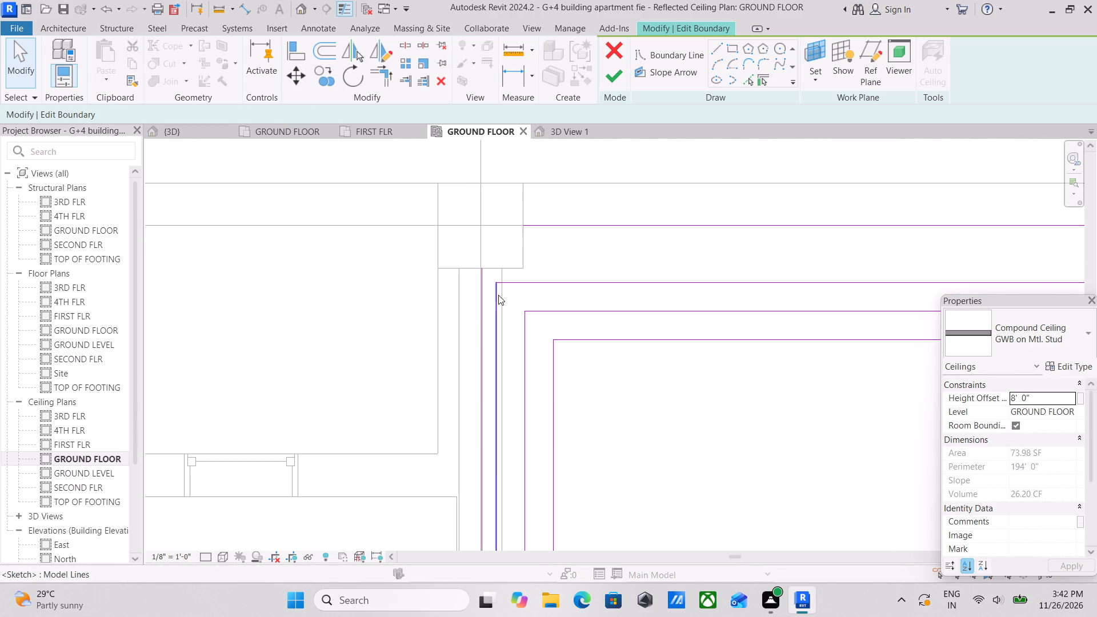
click(545, 280)
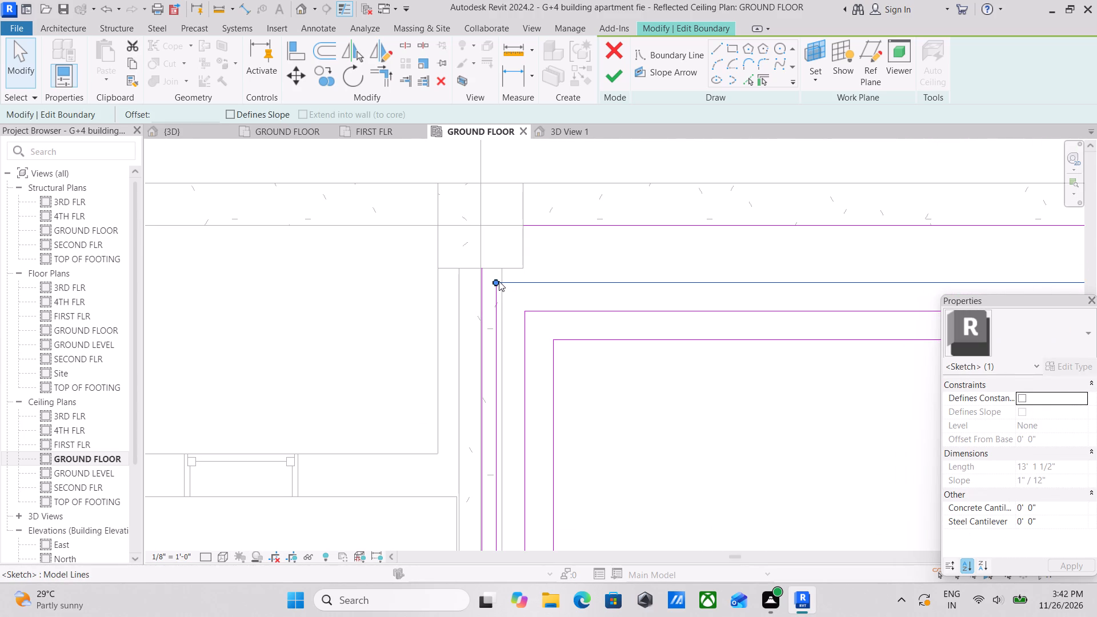
drag(498, 281, 573, 282)
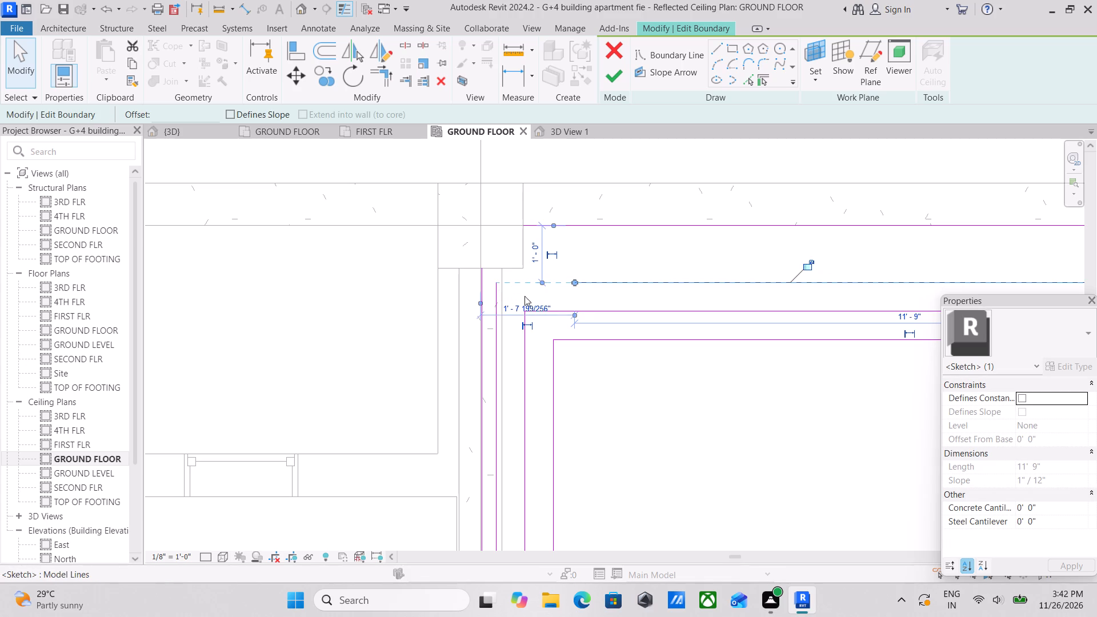
scroll(533, 296, up, 1)
key(Escape)
key(Escape)
Delete the outermost inner loop's line that runs inside the wall opposite grid HH.
scroll(573, 226, up, 3)
middle_drag(481, 320, 533, 219)
scroll(474, 298, up, 2)
scroll(510, 283, down, 10)
middle_drag(505, 333, 510, 213)
scroll(534, 359, down, 3)
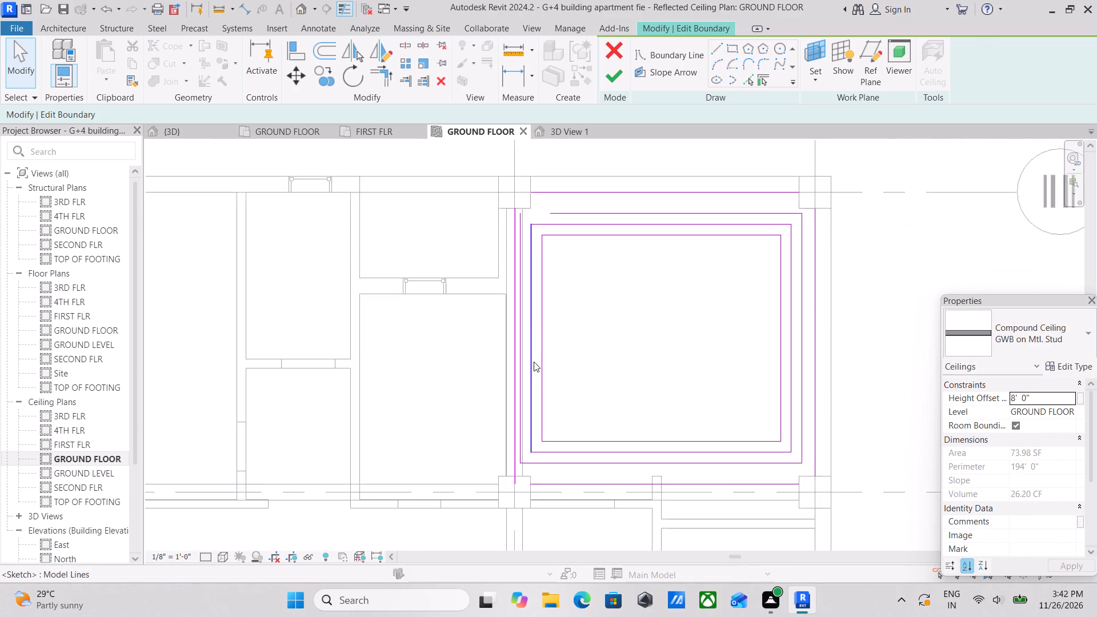
middle_drag(534, 362, 533, 307)
scroll(531, 396, up, 11)
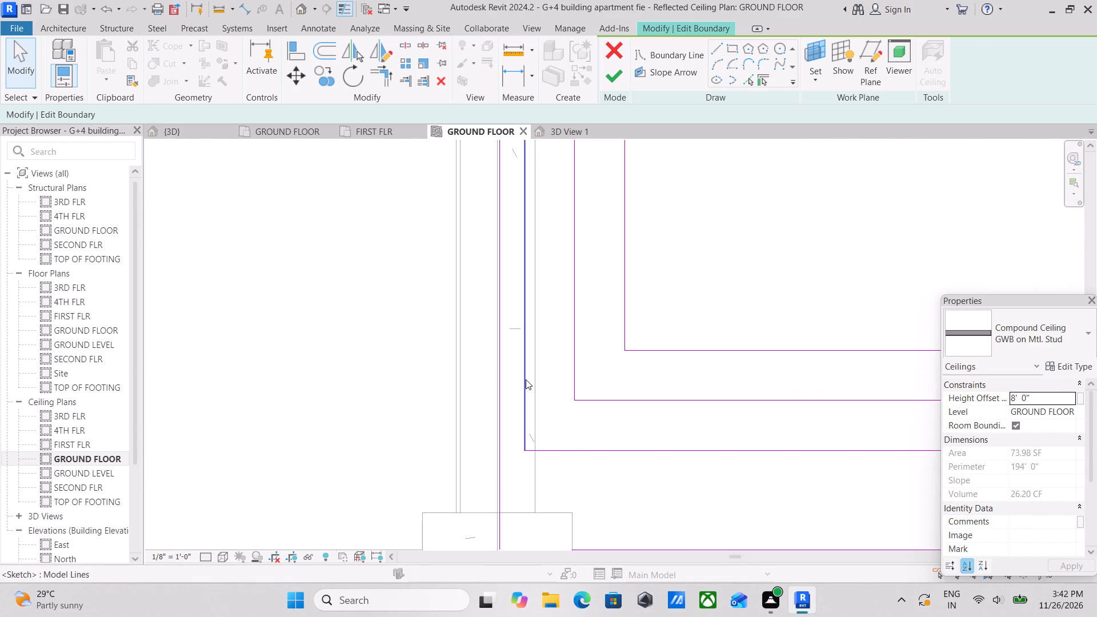
click(526, 379)
right_click(526, 379)
click(556, 387)
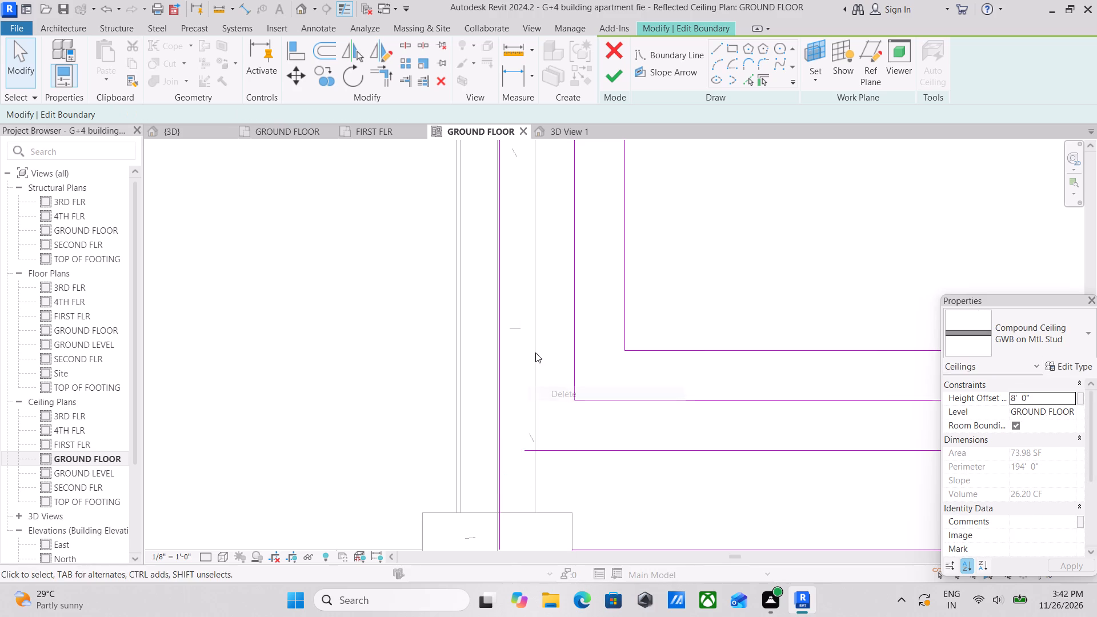
Nudge the outer boundary line in the wall opposite grid HH toward the room to line up with the wall's inner face.
scroll(535, 352, down, 1)
middle_drag(535, 353, 531, 517)
scroll(572, 319, down, 7)
middle_drag(565, 346, 565, 415)
middle_drag(532, 218, 537, 347)
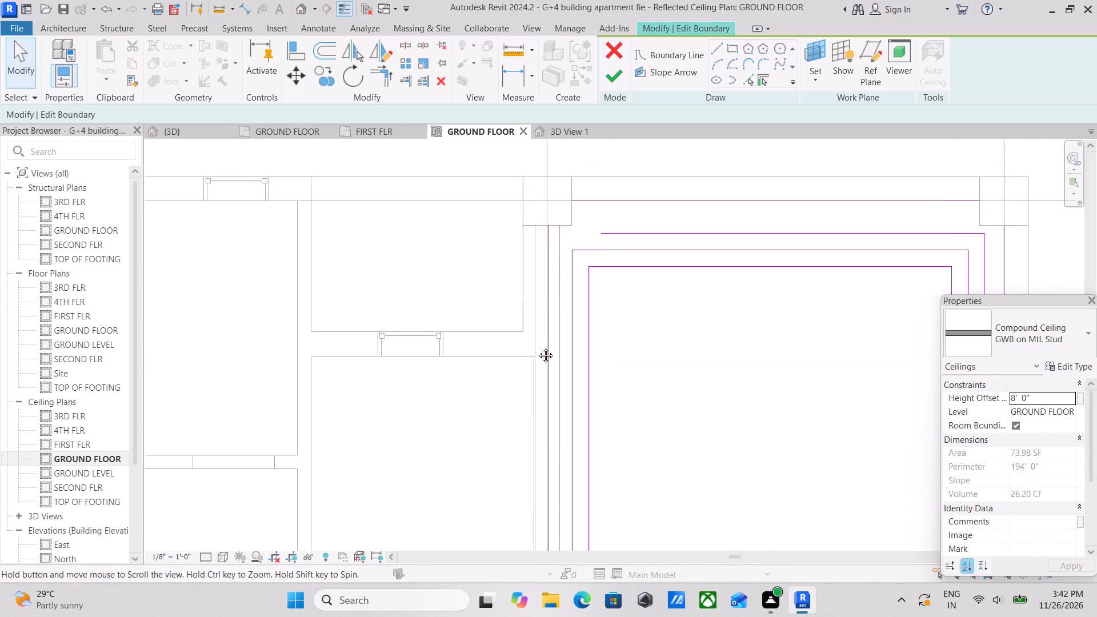
middle_drag(537, 347, 538, 348)
scroll(573, 261, up, 4)
click(534, 277)
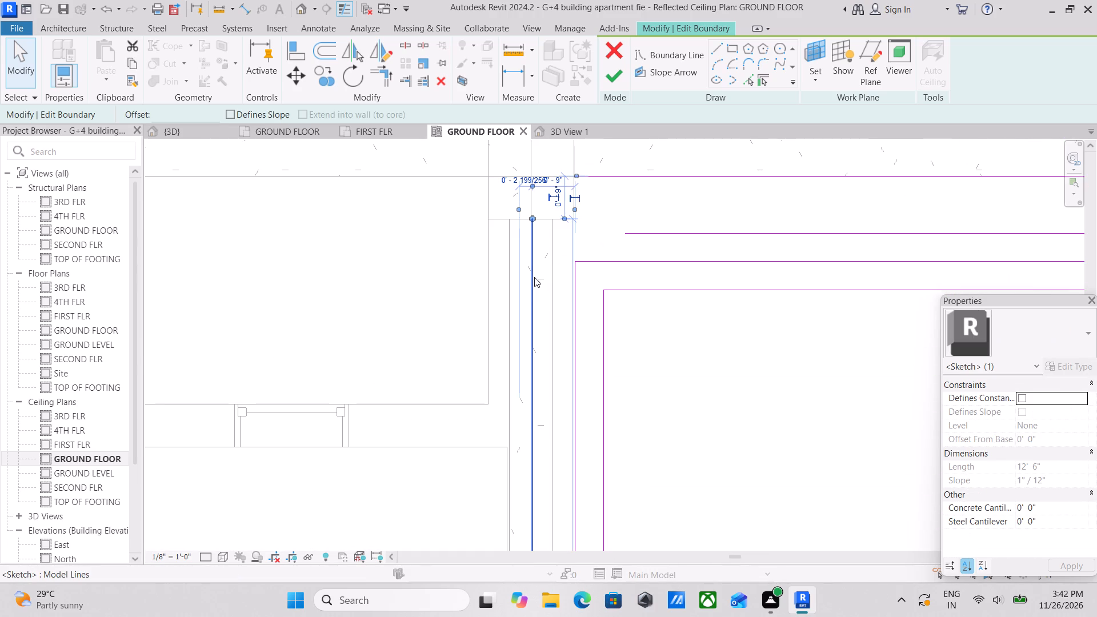
key(Right)
key(Right)
key(Right)
key(Right)
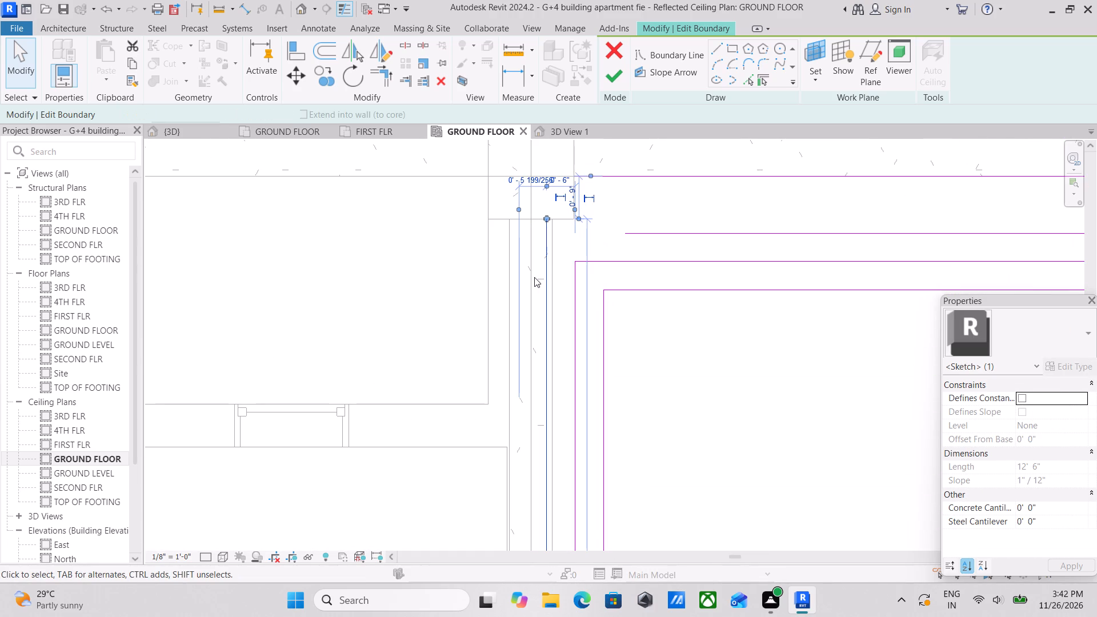
key(Right)
key(Right)
scroll(548, 263, up, 3)
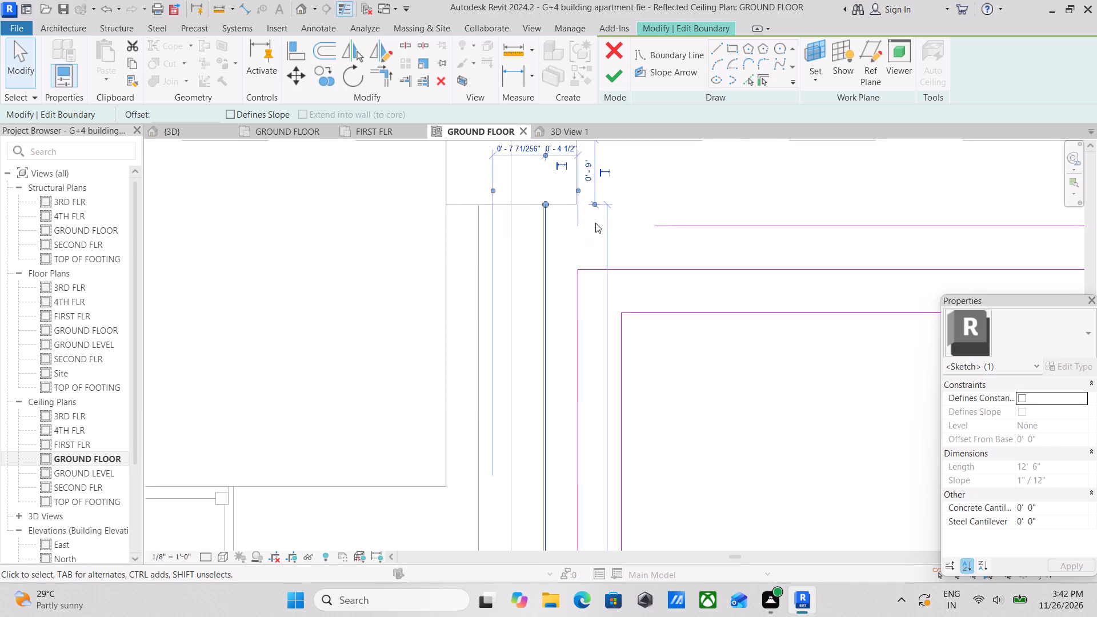
scroll(595, 223, up, 1)
scroll(541, 203, up, 4)
middle_drag(543, 230, 526, 286)
key(Left)
scroll(539, 262, up, 2)
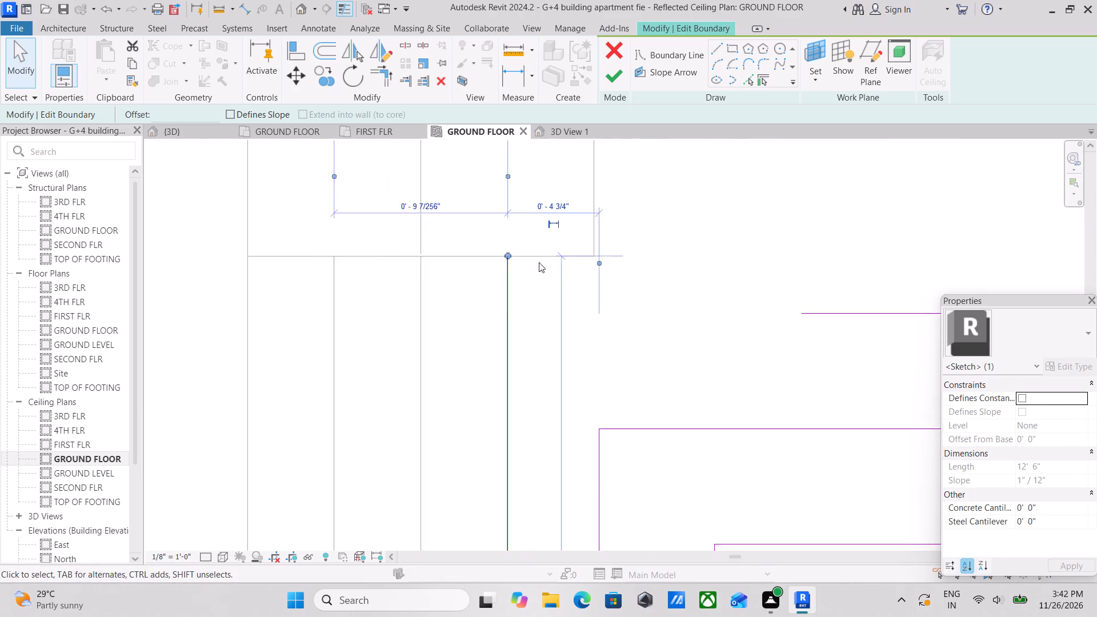
scroll(539, 262, up, 7)
key(Left)
scroll(481, 278, up, 11)
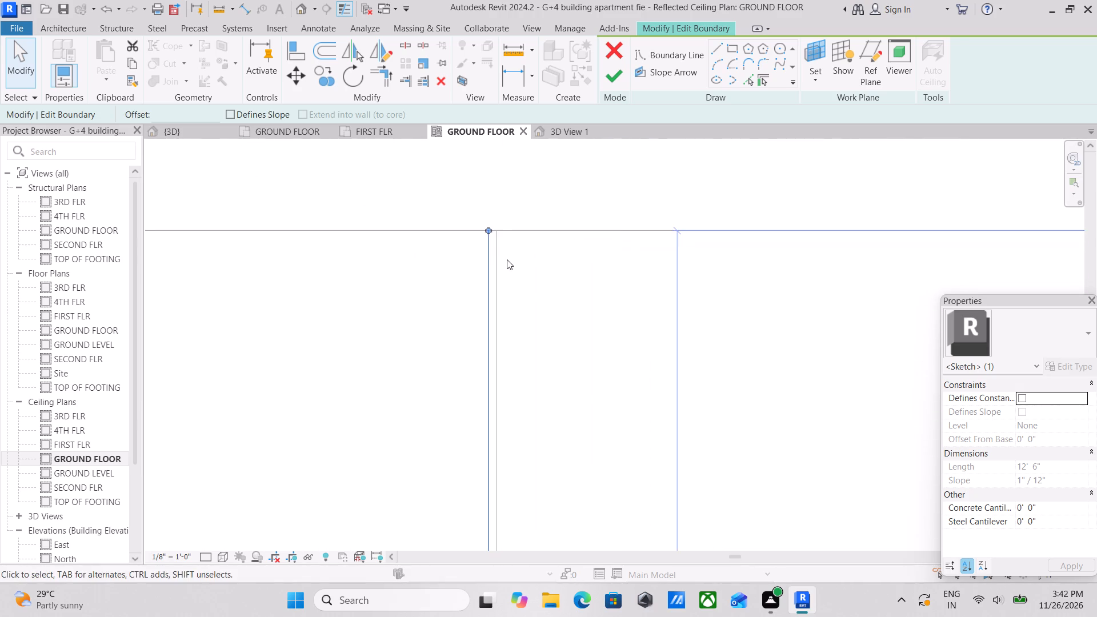
scroll(507, 259, up, 5)
key(Right)
key(Right)
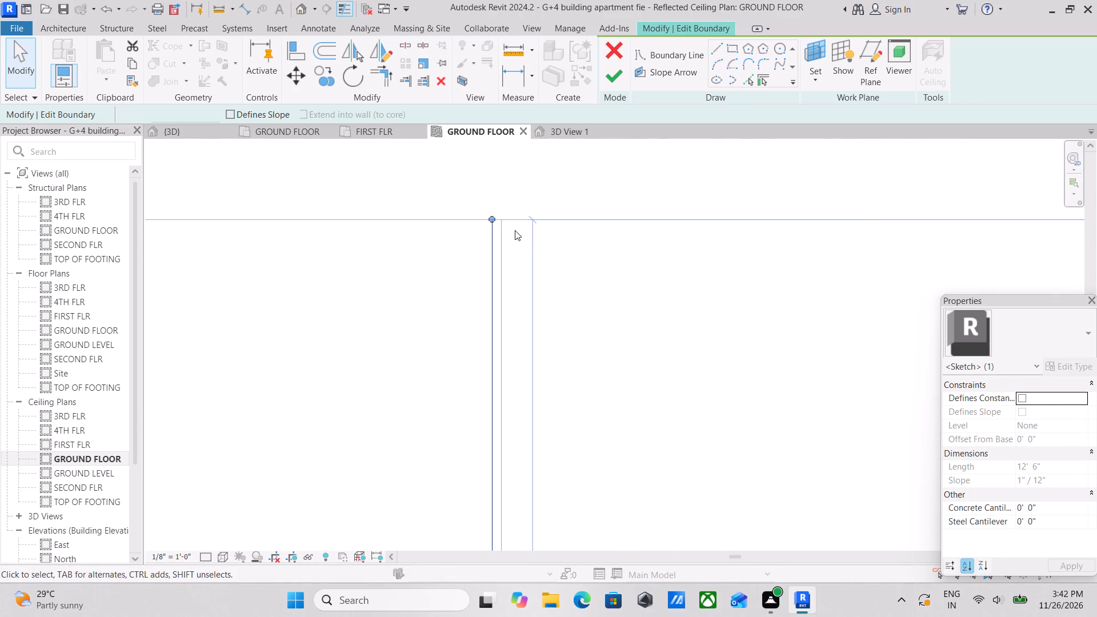
key(Right)
key(Right)
scroll(498, 226, up, 14)
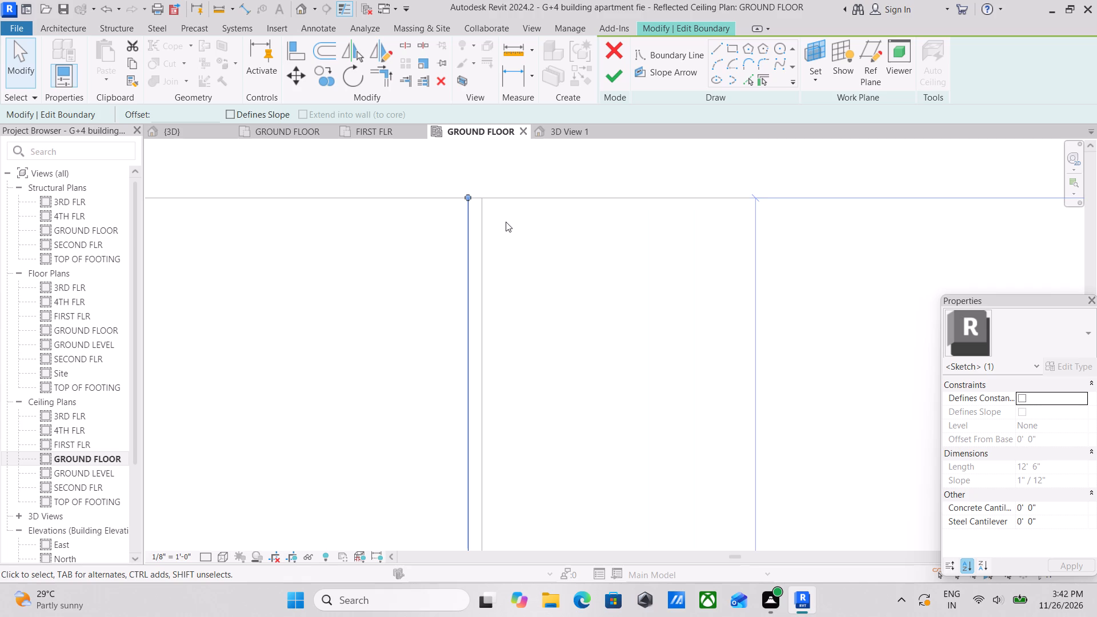
key(Right)
key(Right)
key(Right)
key(Right)
scroll(506, 222, down, 6)
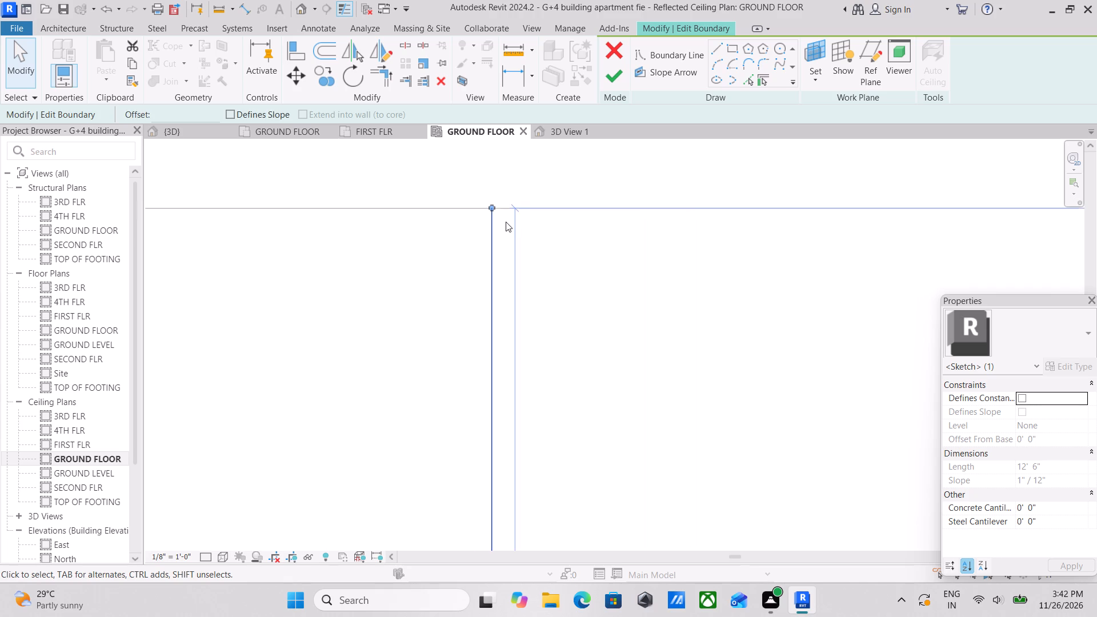
Delete the short outer boundary segment that runs inside the column at the room's lower-left corner.
scroll(506, 222, down, 9)
key(Escape)
scroll(506, 222, down, 15)
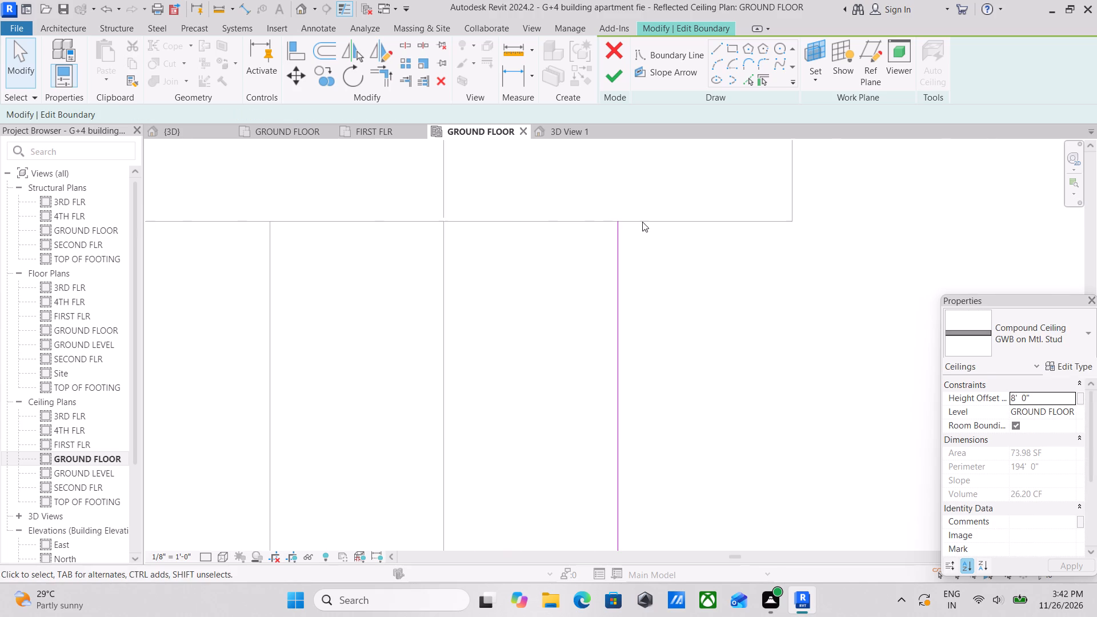
scroll(642, 222, down, 12)
middle_drag(622, 259, 584, 129)
scroll(616, 336, down, 10)
middle_drag(611, 351, 606, 282)
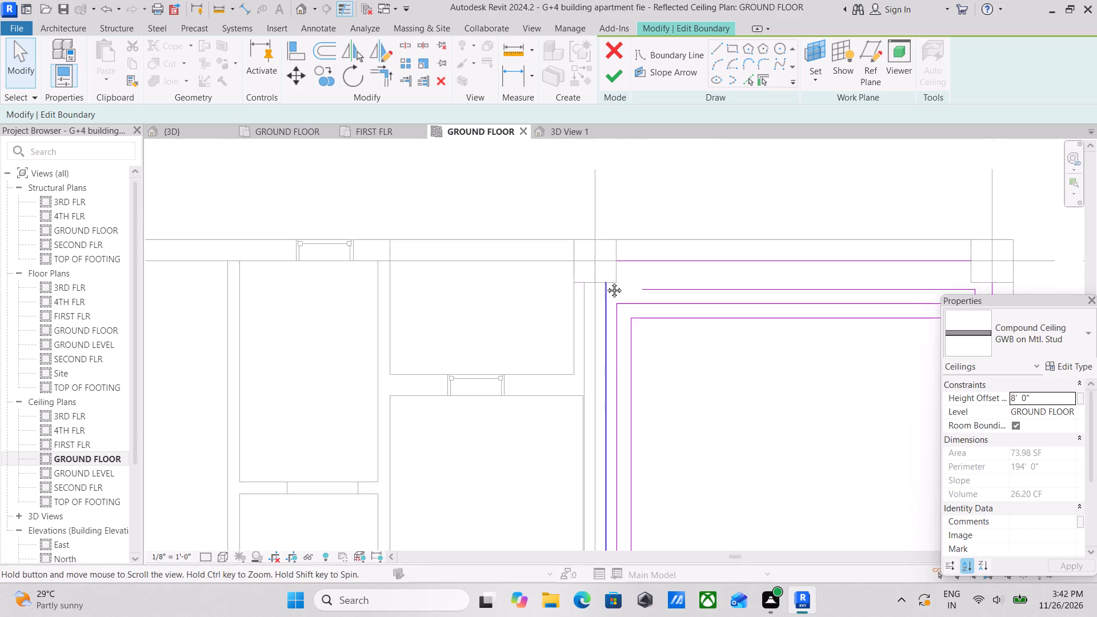
middle_drag(606, 282, 596, 161)
scroll(603, 461, up, 11)
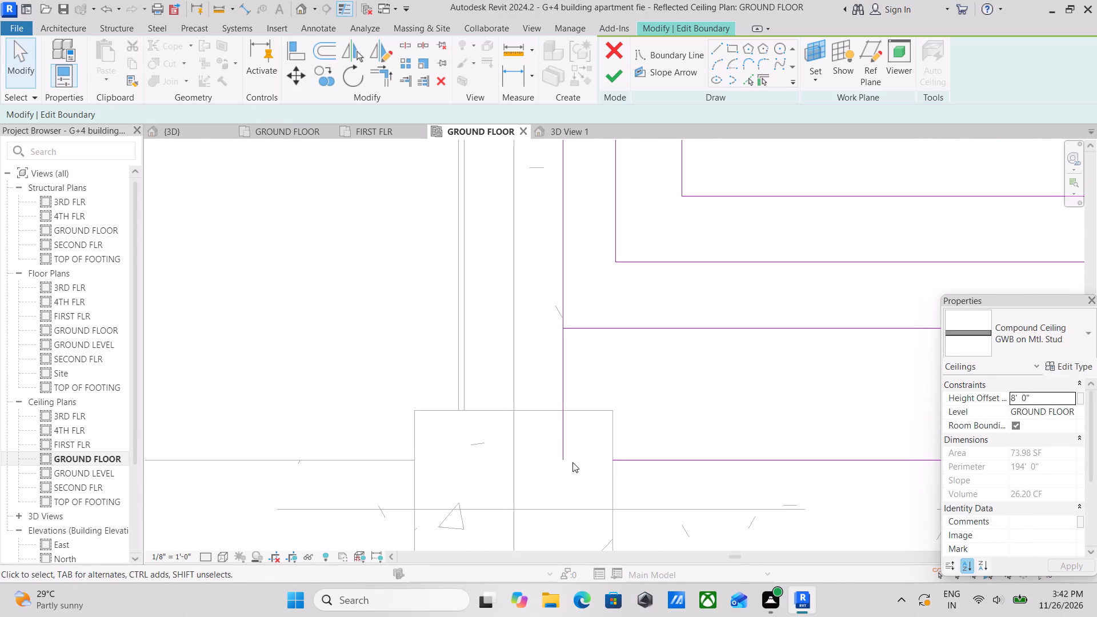
click(559, 384)
key(Escape)
key(Escape)
click(559, 446)
right_click(554, 447)
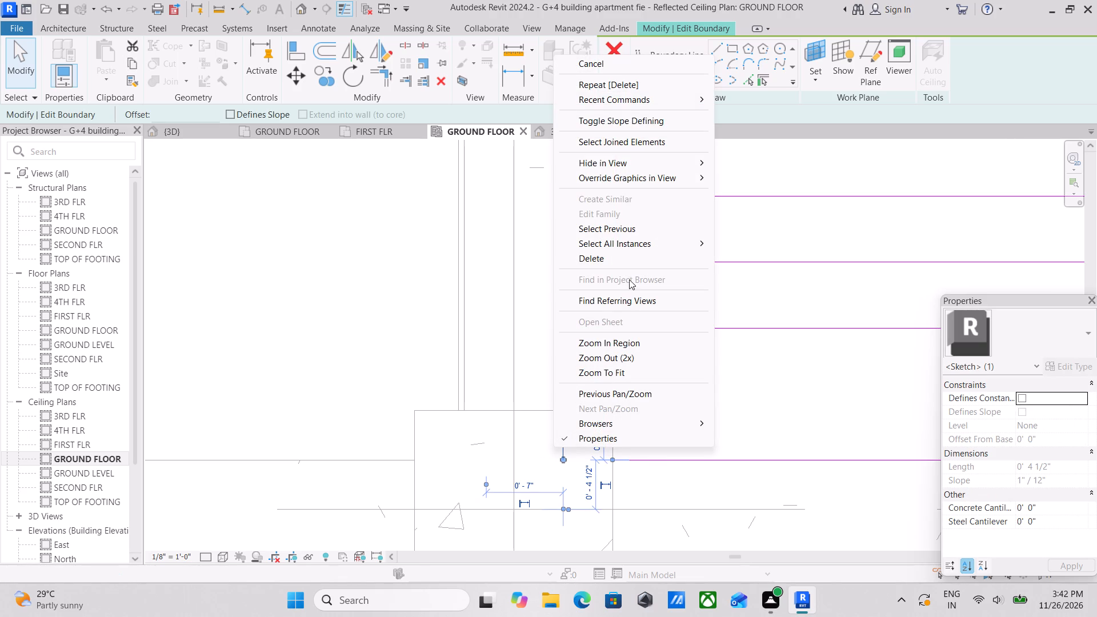
click(623, 259)
Shorten the outermost inner loop's lower line to 12' 9 1/4", pulling its left end away from the outer boundary line.
scroll(627, 451, up, 2)
middle_drag(605, 327, 603, 331)
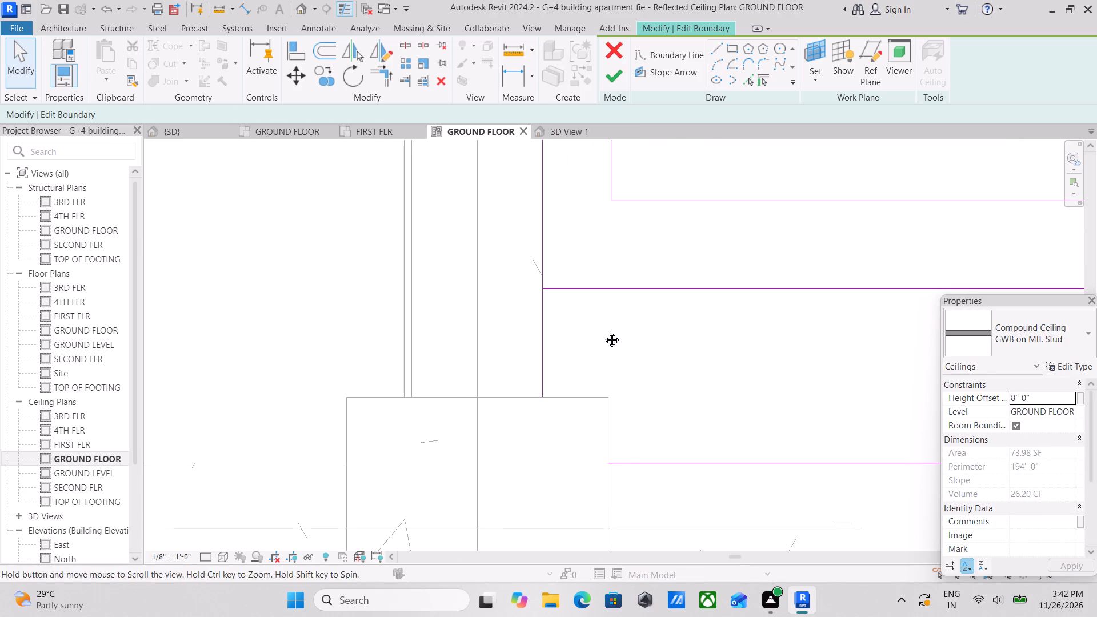
middle_drag(603, 331, 541, 444)
scroll(467, 380, up, 3)
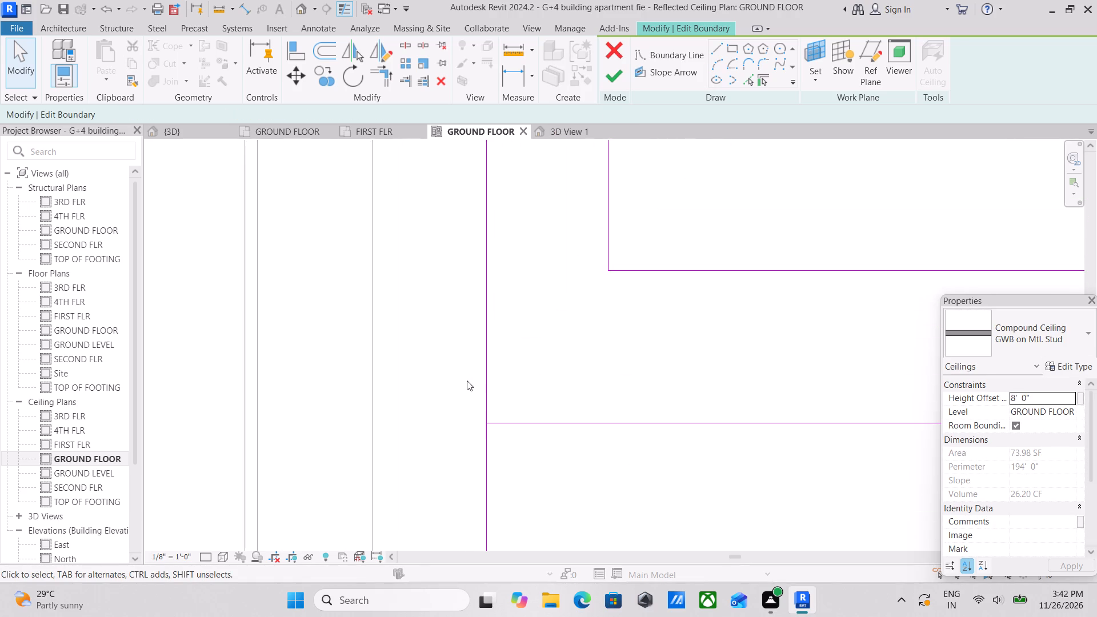
scroll(467, 380, up, 5)
click(542, 448)
scroll(566, 437, down, 2)
middle_drag(546, 431, 521, 426)
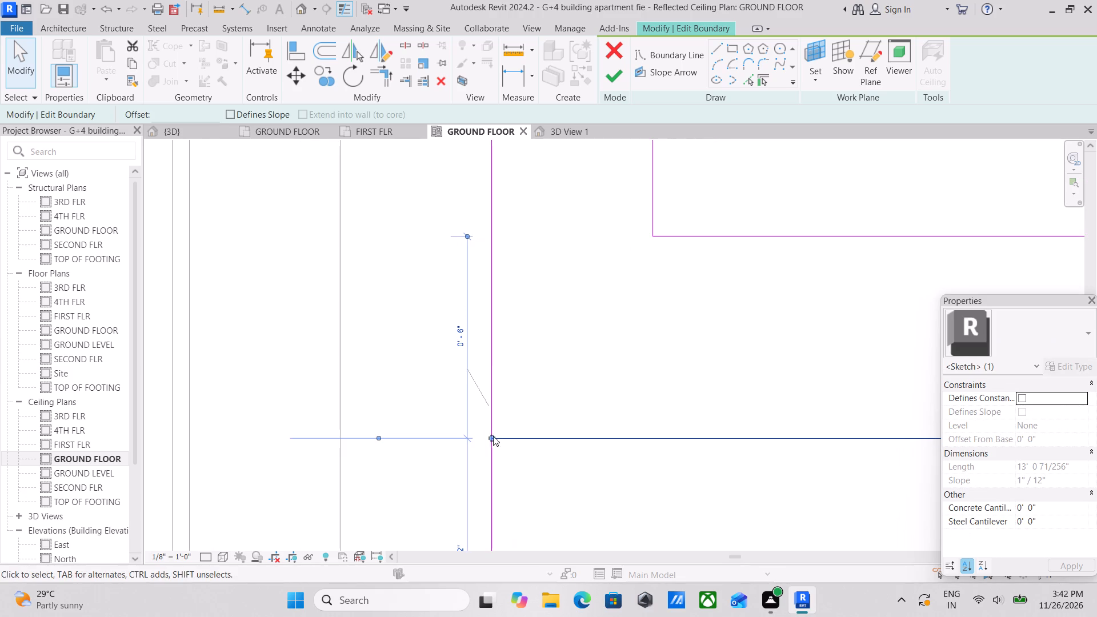
drag(491, 438, 591, 443)
scroll(591, 443, down, 5)
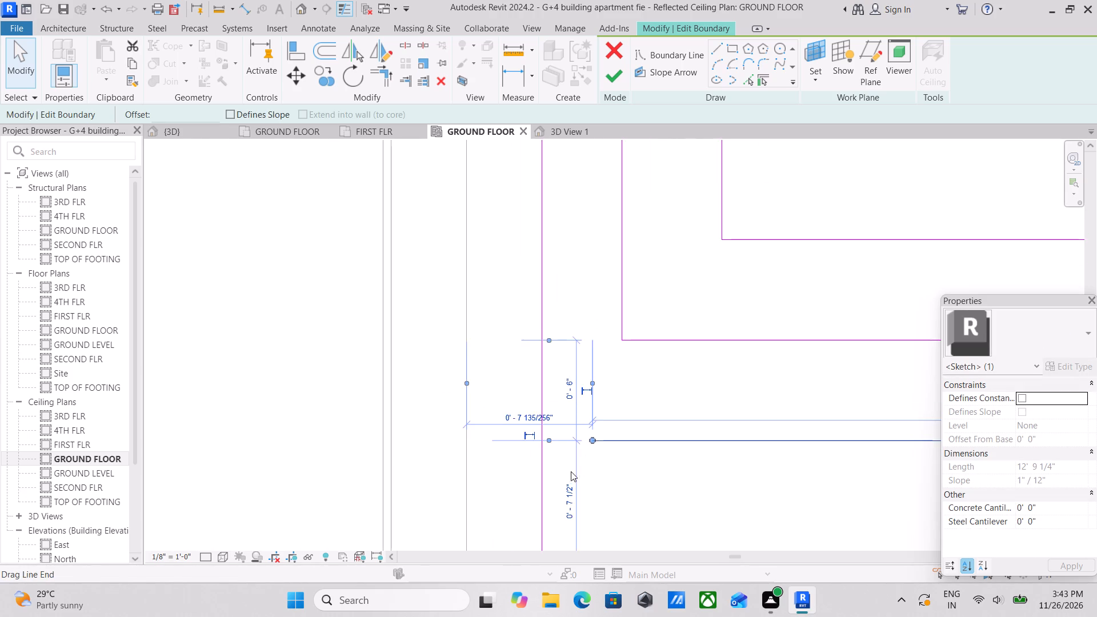
middle_drag(567, 472, 619, 328)
key(Escape)
middle_drag(631, 438, 583, 346)
Draw two 4 1/2" boundary lines around the lower-left column's room-side corner, joining the left and lower outer boundary lines.
scroll(603, 386, up, 2)
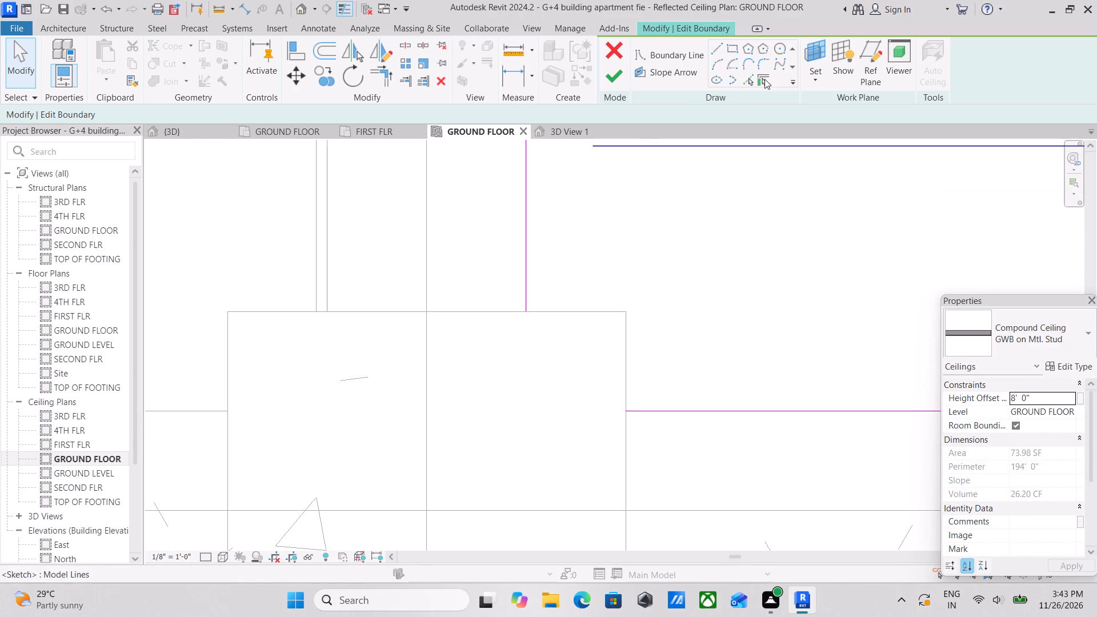
click(710, 54)
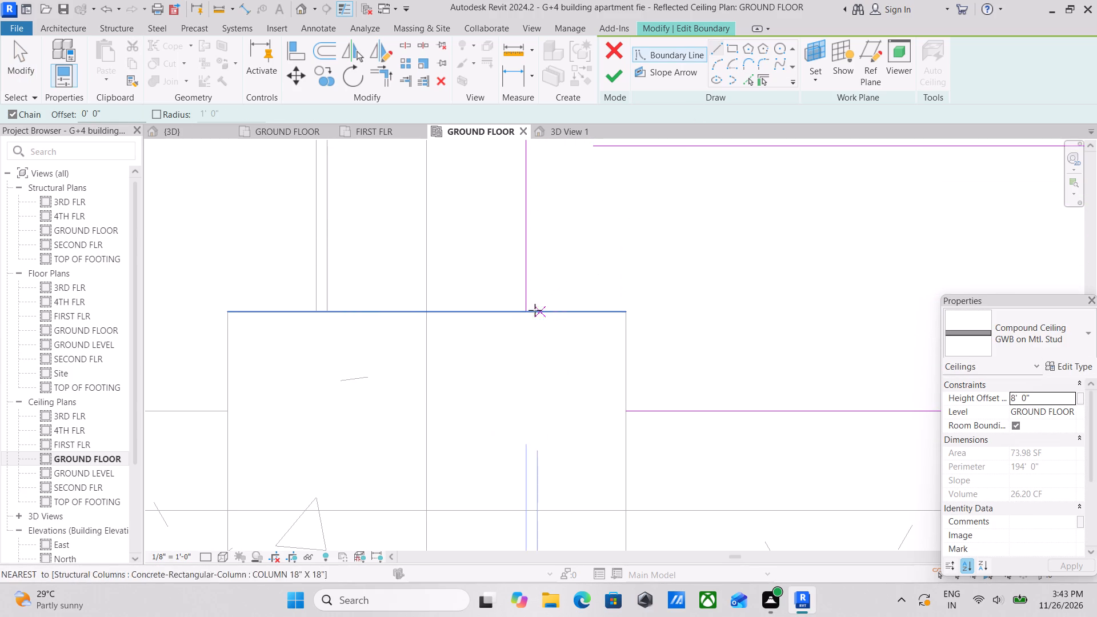
click(528, 312)
click(627, 310)
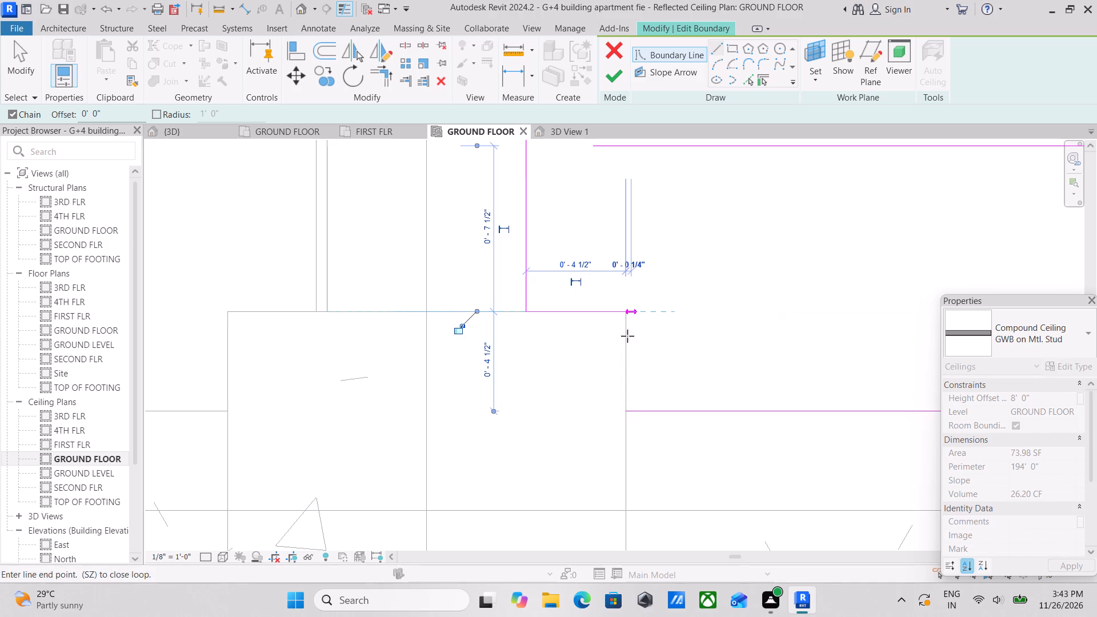
click(623, 415)
key(Escape)
key(Escape)
scroll(667, 302, down, 6)
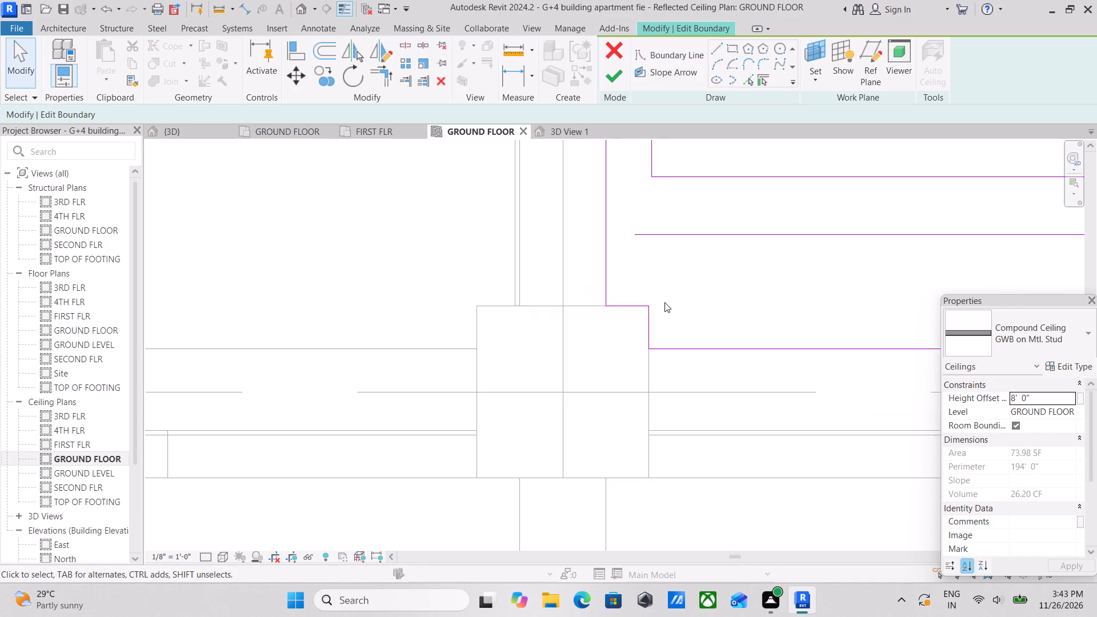
Nudge the innermost loop's left line farther into the room, away from the middle loop.
scroll(656, 277, down, 1)
middle_drag(656, 278, 620, 512)
middle_drag(634, 336, 630, 543)
key(Escape)
scroll(630, 277, down, 2)
middle_drag(627, 348, 634, 561)
scroll(659, 229, down, 2)
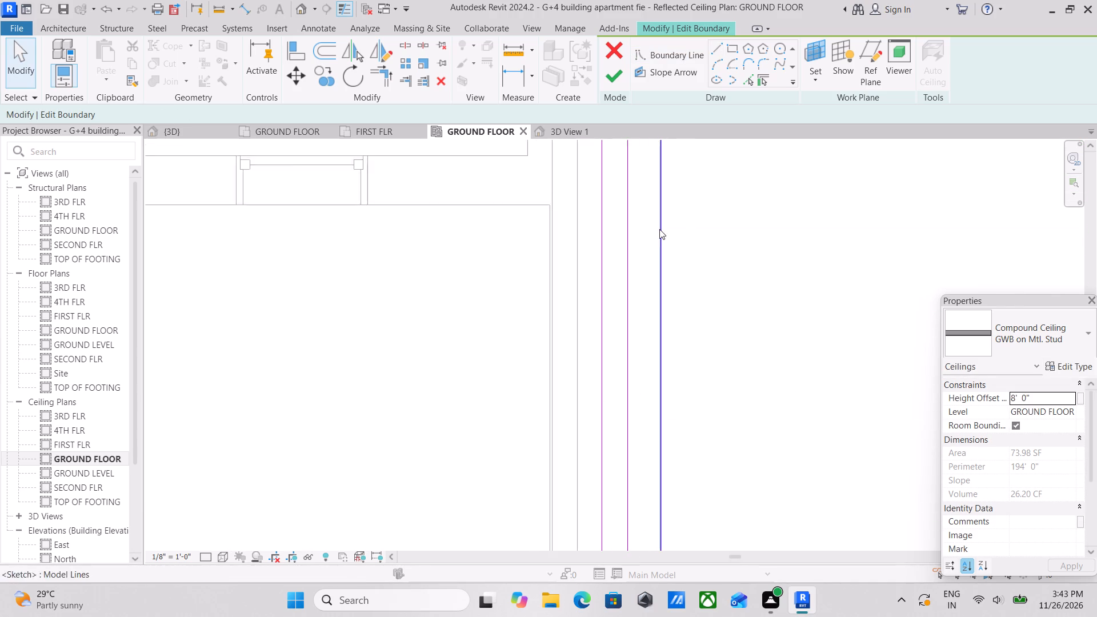
middle_drag(655, 255, 658, 484)
scroll(673, 281, down, 1)
middle_drag(690, 335, 563, 261)
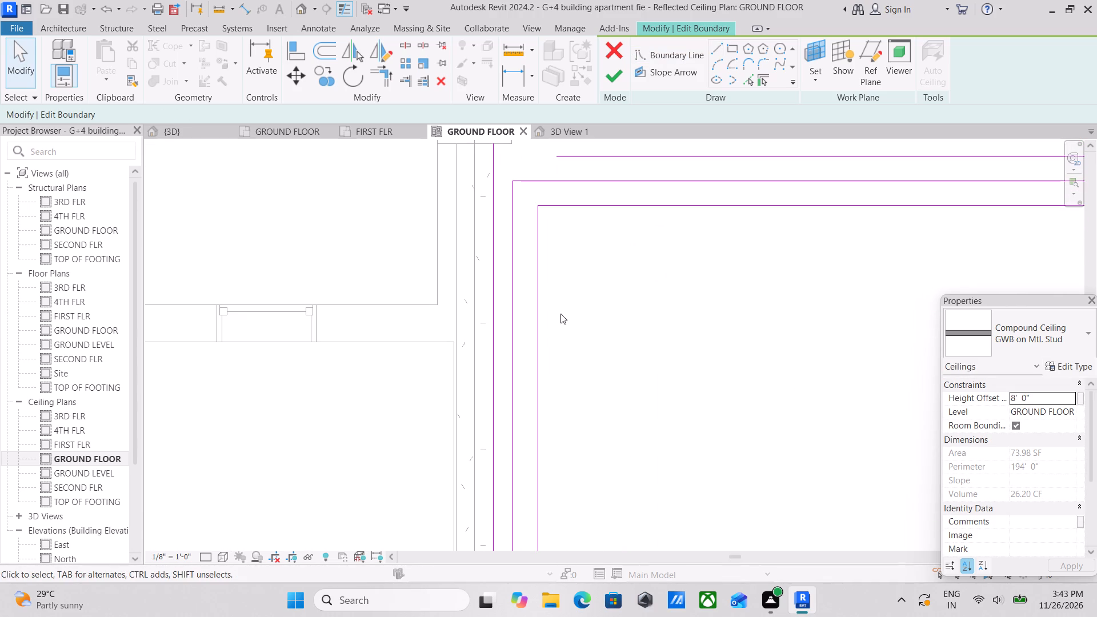
click(545, 324)
click(540, 335)
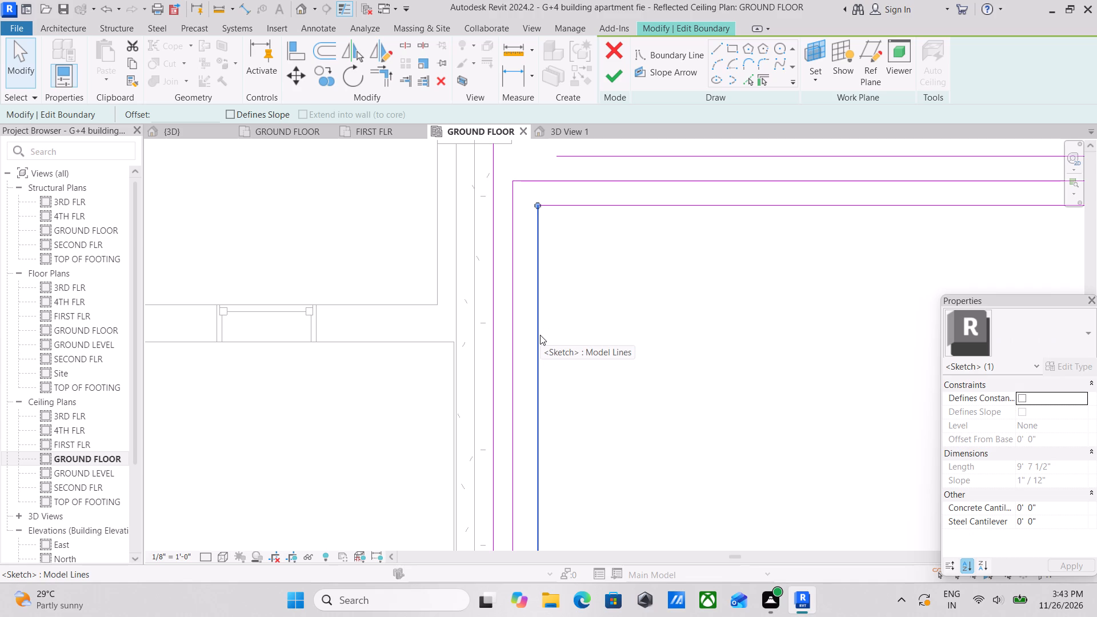
key(Right)
key(Right)
key(Right)
key(Right)
key(Right)
key(Right)
key(Right)
key(Right)
key(Right)
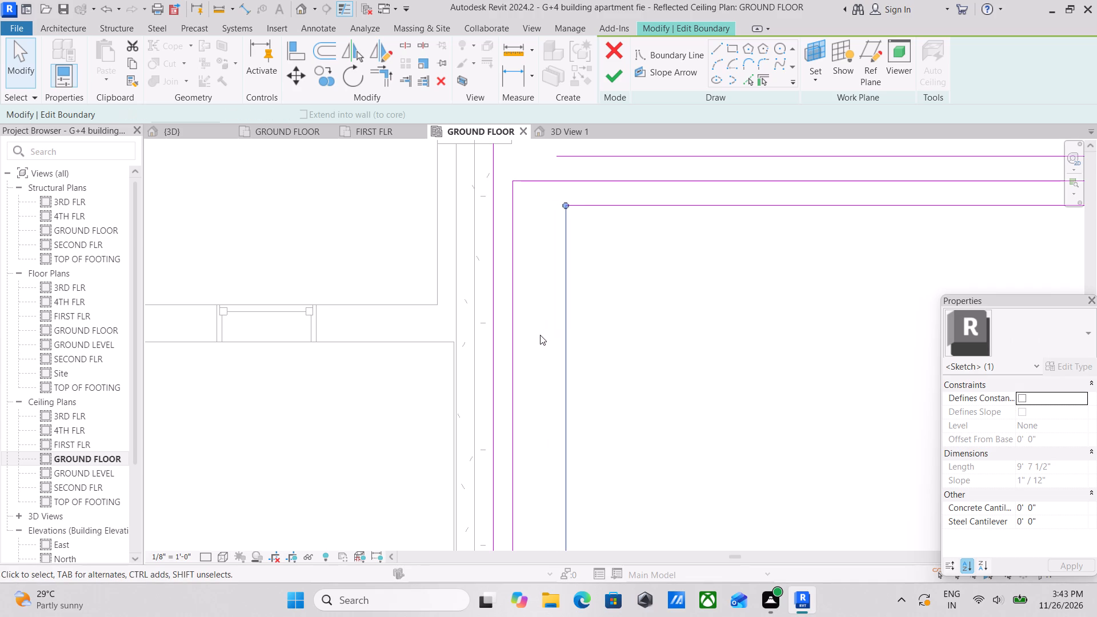
key(Right)
key(Right)
key(Right)
Nudge the middle loop's left line into the room, leaving 6 3/4" between it and the innermost loop's left line.
click(511, 315)
key(Right)
key(Right)
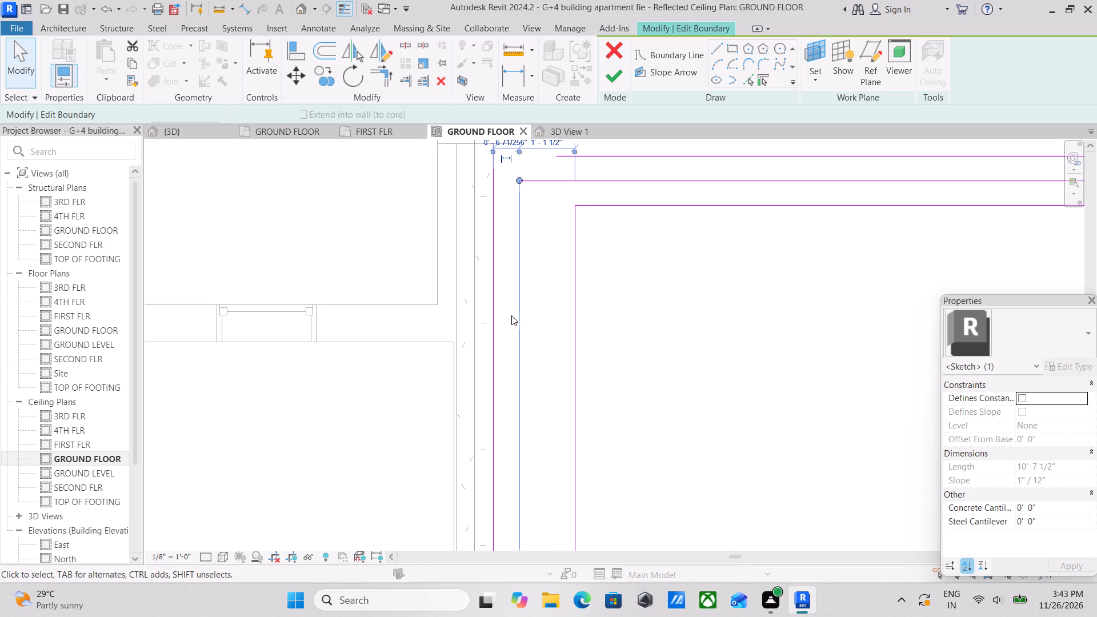
key(Right)
key(Right)
key(Right)
key(Right)
key(Right)
key(Right)
key(Right)
key(Right)
key(Right)
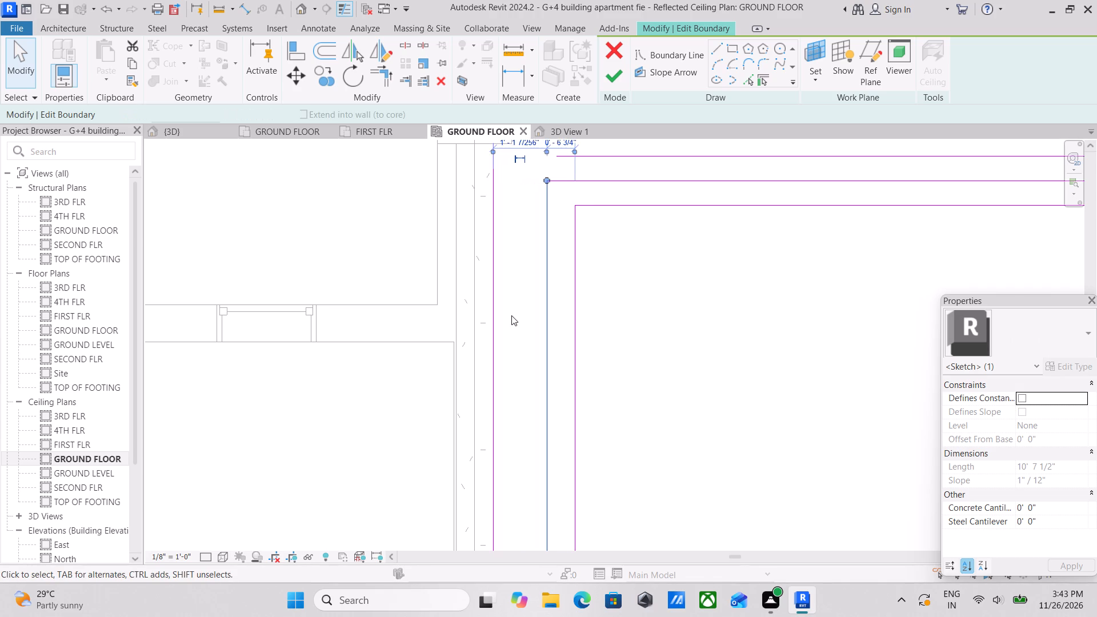
scroll(511, 315, down, 2)
middle_drag(518, 344, 531, 412)
key(Escape)
Add the outermost inner loop's missing left line by picking the middle loop's left line with a 6" offset toward the wall.
scroll(538, 256, up, 5)
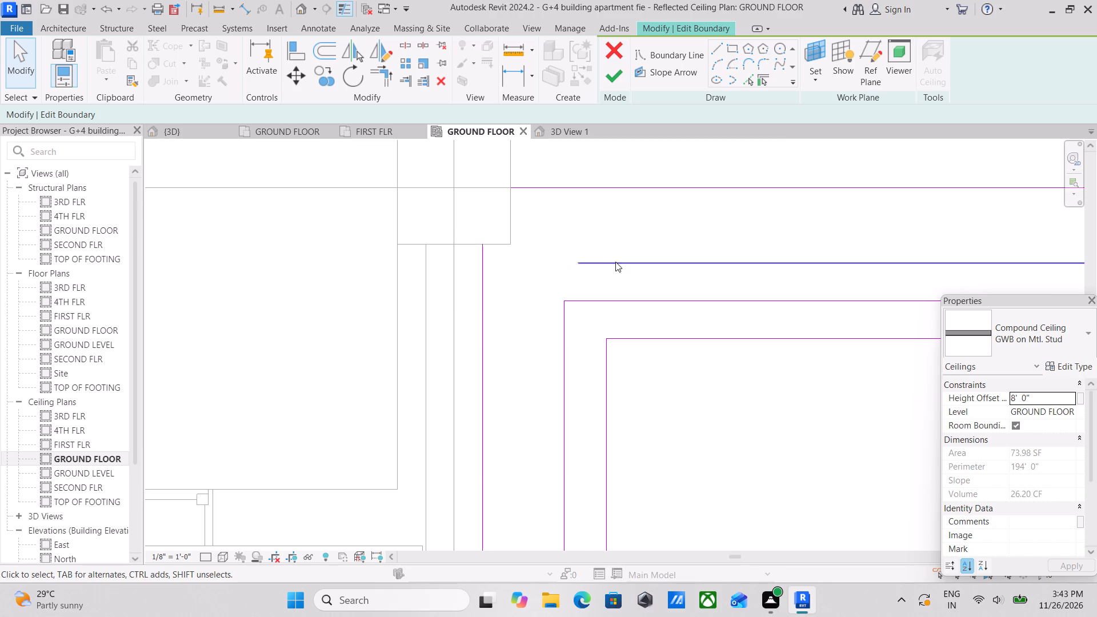
scroll(623, 261, down, 1)
middle_drag(623, 261, 384, 254)
scroll(762, 275, down, 3)
middle_drag(740, 275, 410, 276)
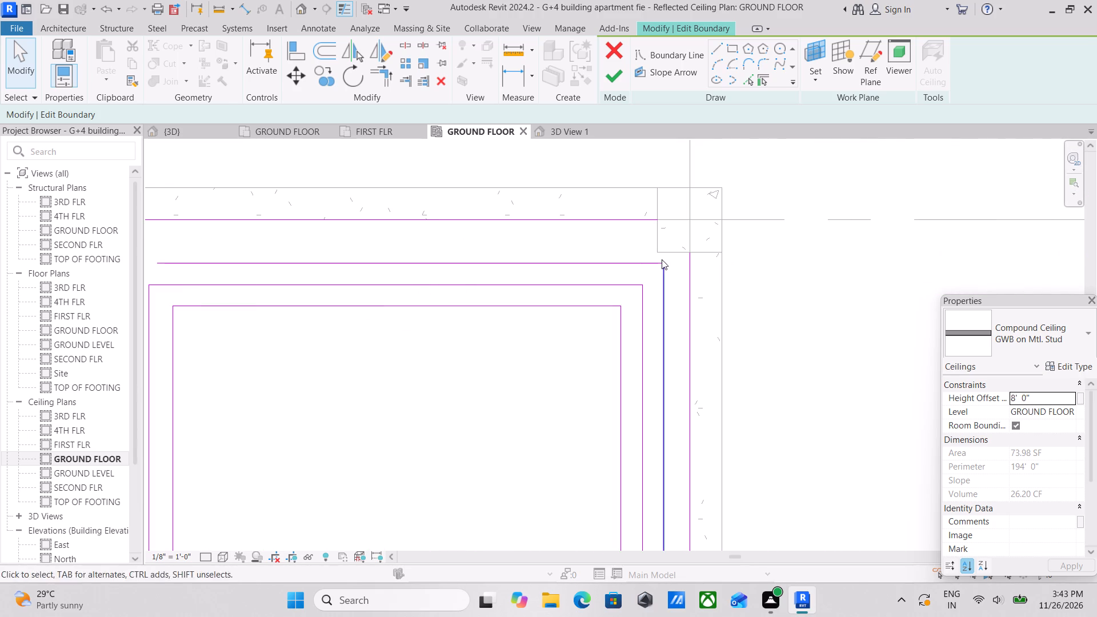
middle_drag(586, 265, 896, 245)
middle_drag(491, 263, 580, 270)
scroll(499, 265, up, 1)
scroll(499, 265, down, 3)
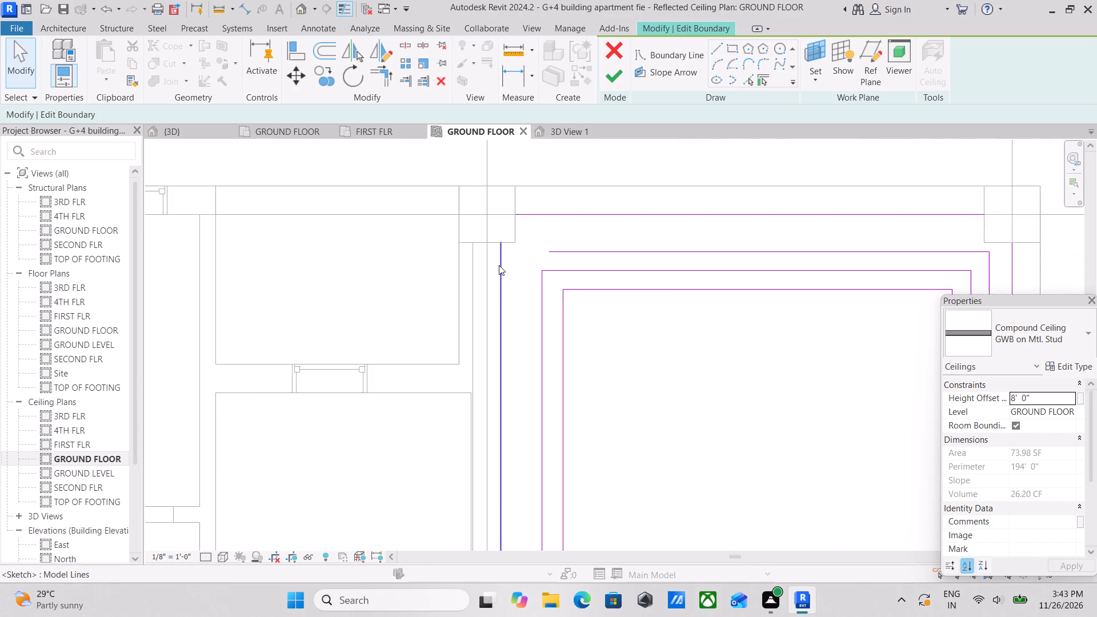
middle_drag(520, 298, 545, 263)
key(6)
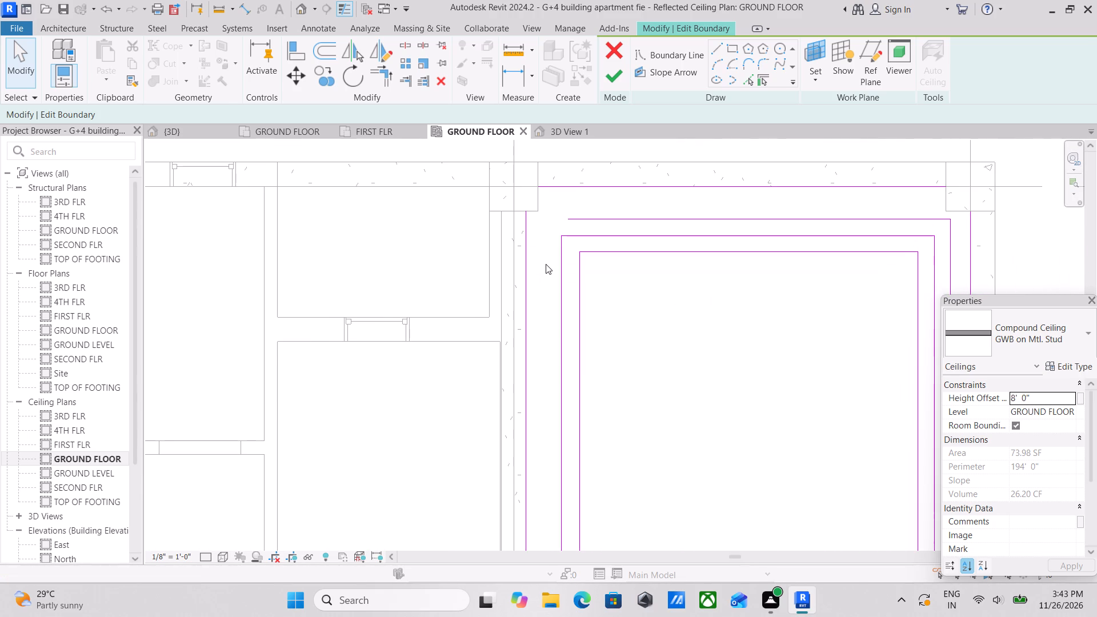
key(shift+quotedbl)
key(Return)
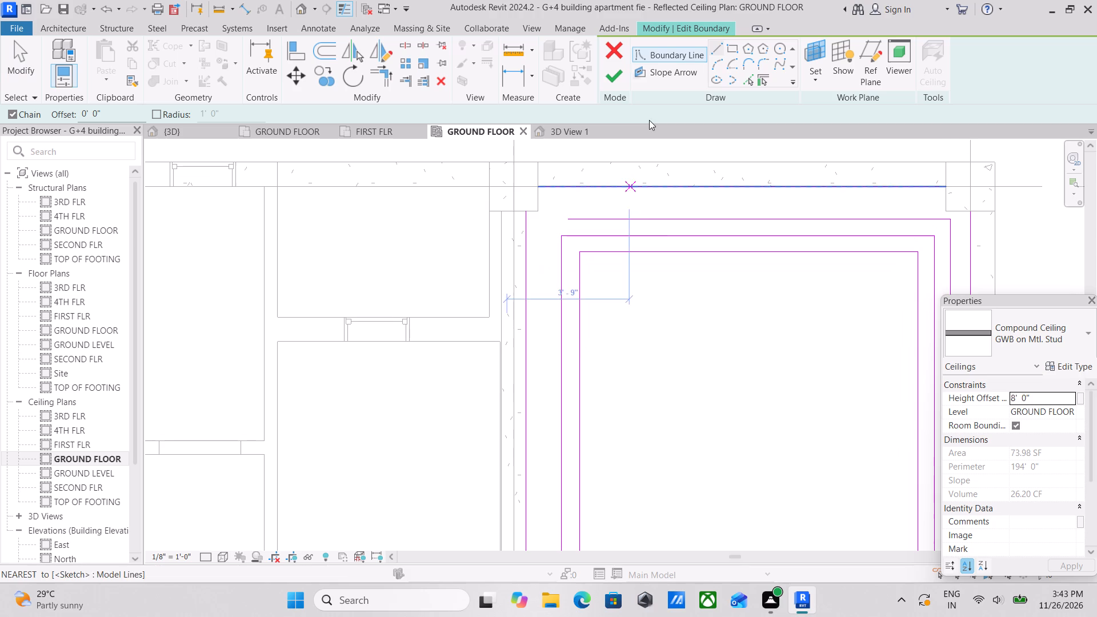
click(752, 81)
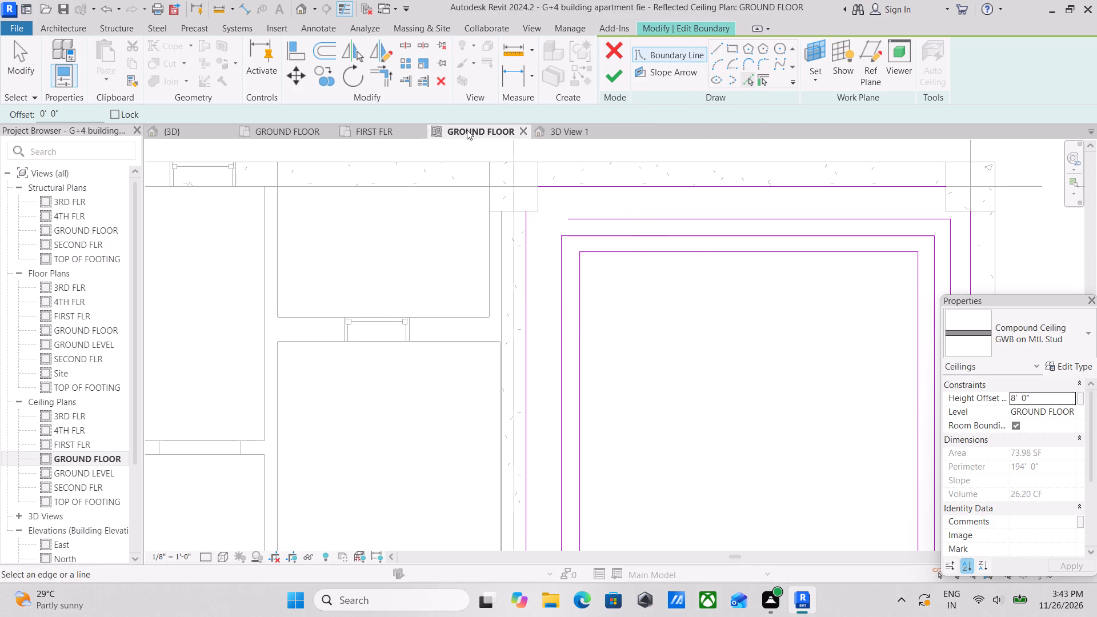
drag(80, 112, 0, 113)
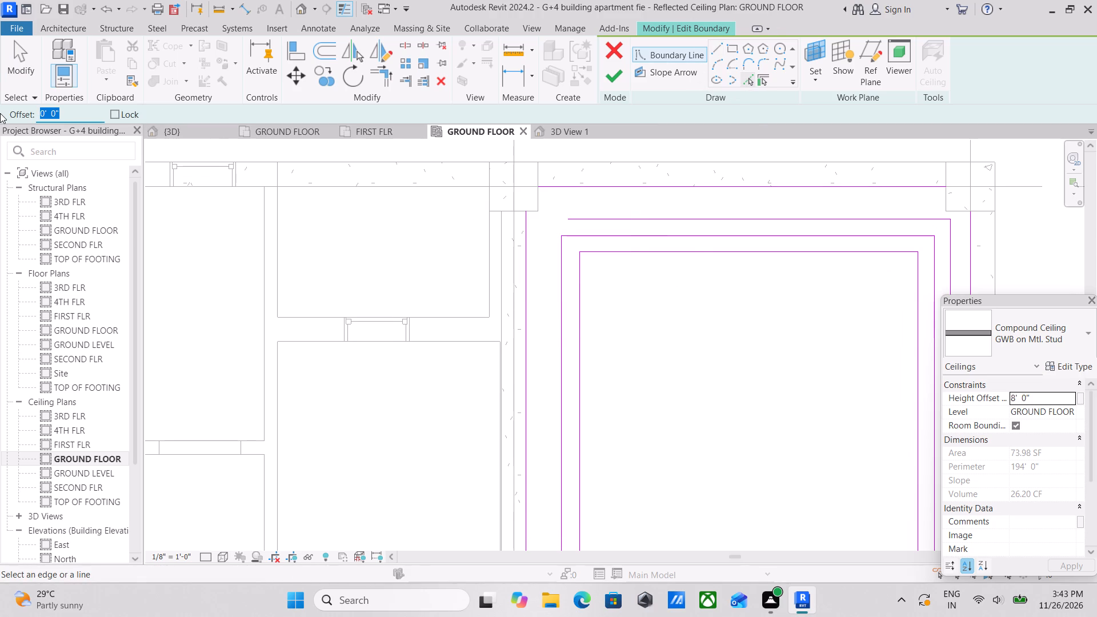
key(6)
key(shift+quotedbl)
key(Return)
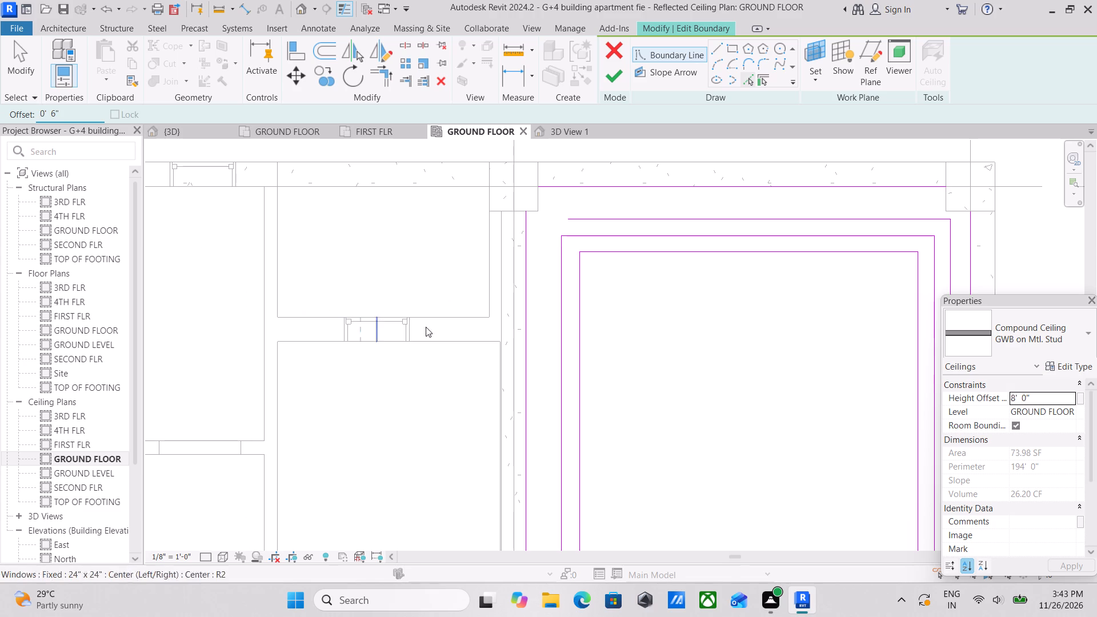
click(561, 331)
scroll(561, 331, down, 3)
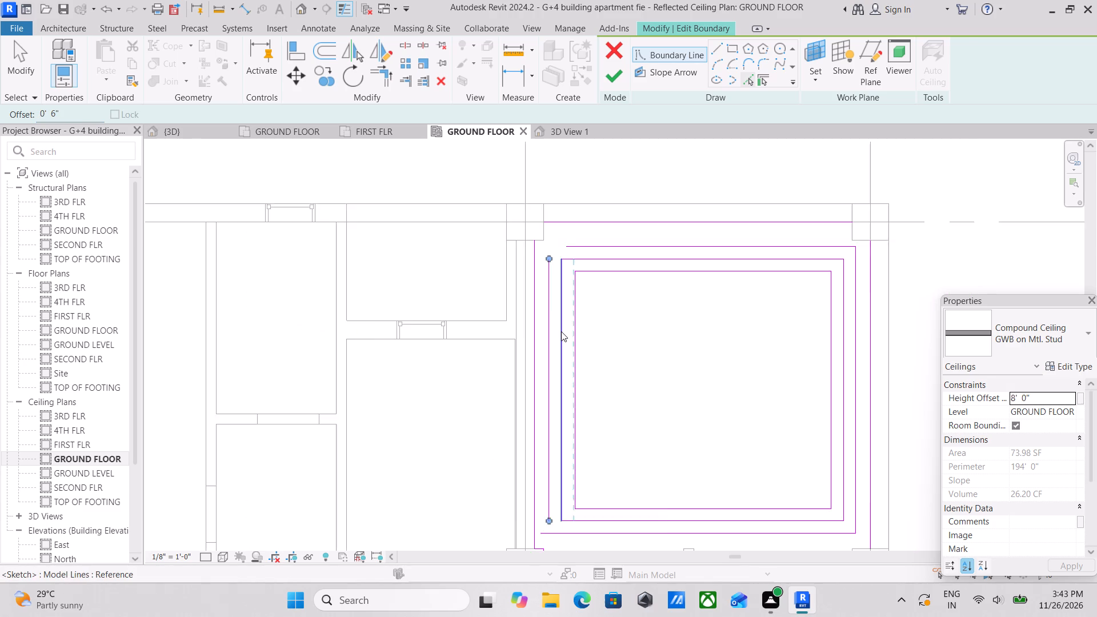
middle_drag(573, 324, 562, 249)
key(Escape)
key(Escape)
key(Escape)
Trim the outermost inner loop's new left line and its lower line to meet at the lower-left corner.
scroll(571, 362, up, 3)
key(Escape)
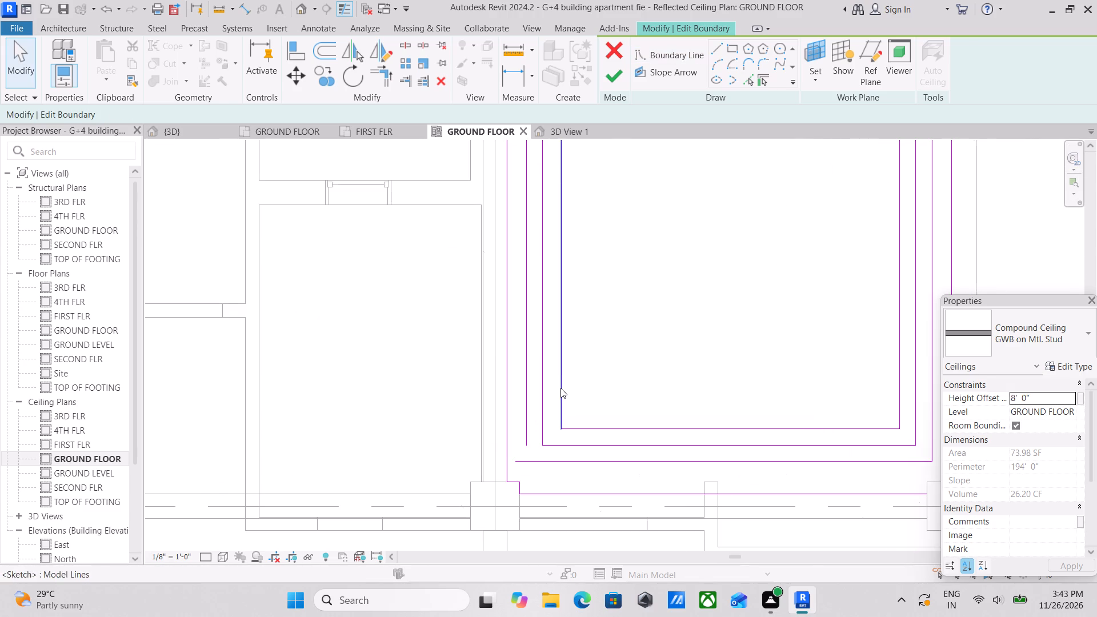
middle_drag(560, 388, 642, 287)
key(Escape)
key(Escape)
scroll(566, 430, up, 1)
middle_drag(563, 430, 621, 347)
key(Escape)
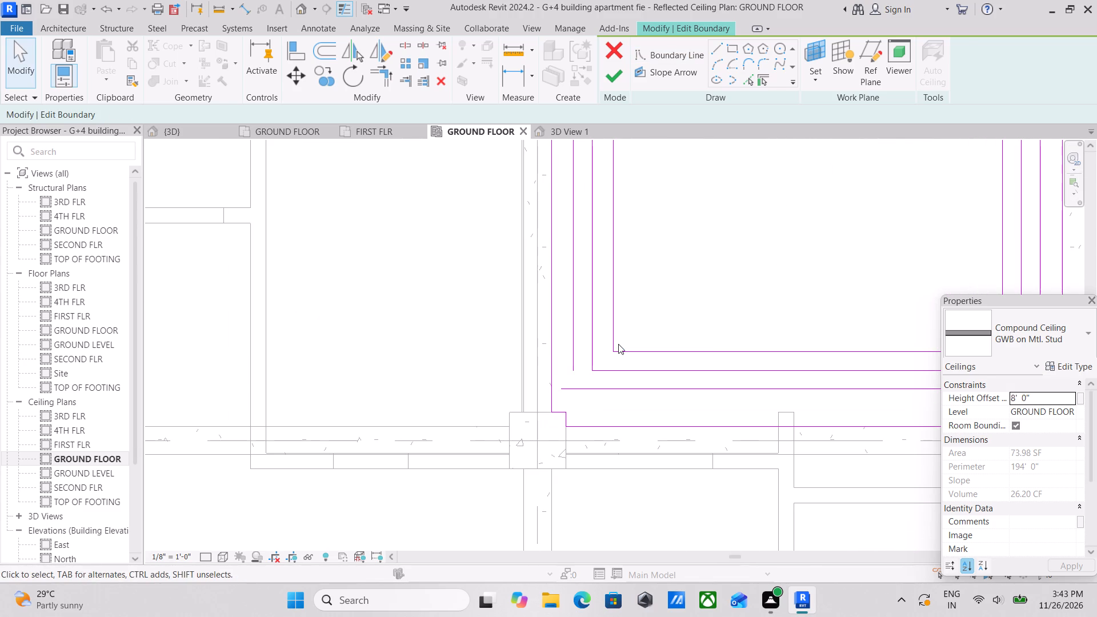
text(TR)
scroll(582, 399, up, 2)
click(575, 344)
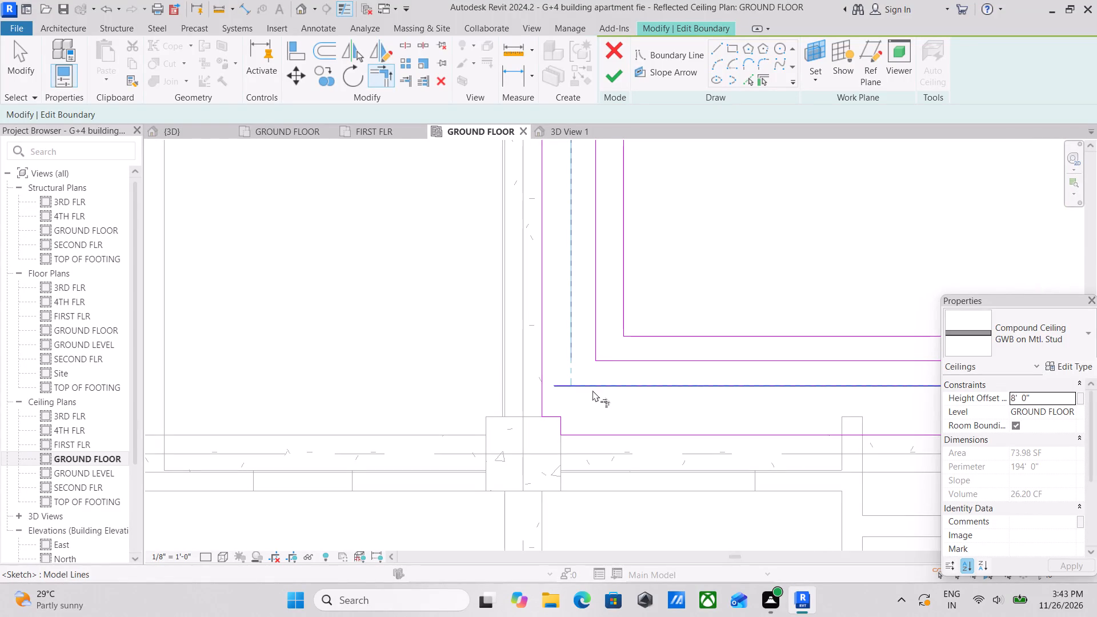
click(592, 390)
Trim the outermost inner loop's left line and upper line to meet at the upper-left corner, closing the loop.
scroll(596, 387, down, 6)
middle_drag(699, 193, 711, 455)
middle_drag(699, 401, 705, 435)
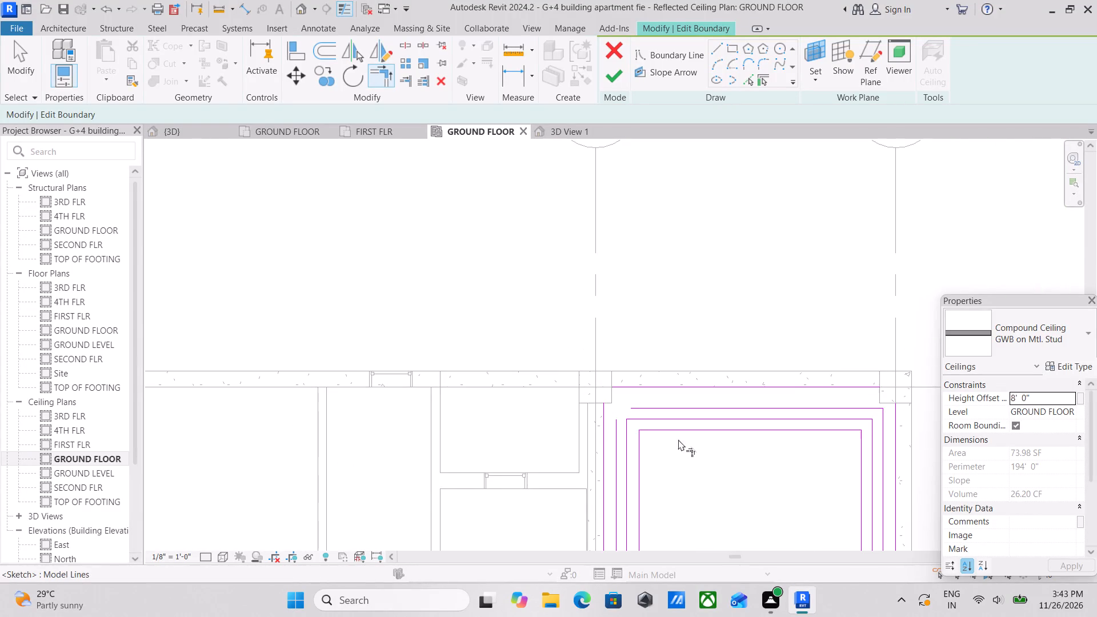
scroll(598, 439, up, 3)
click(624, 422)
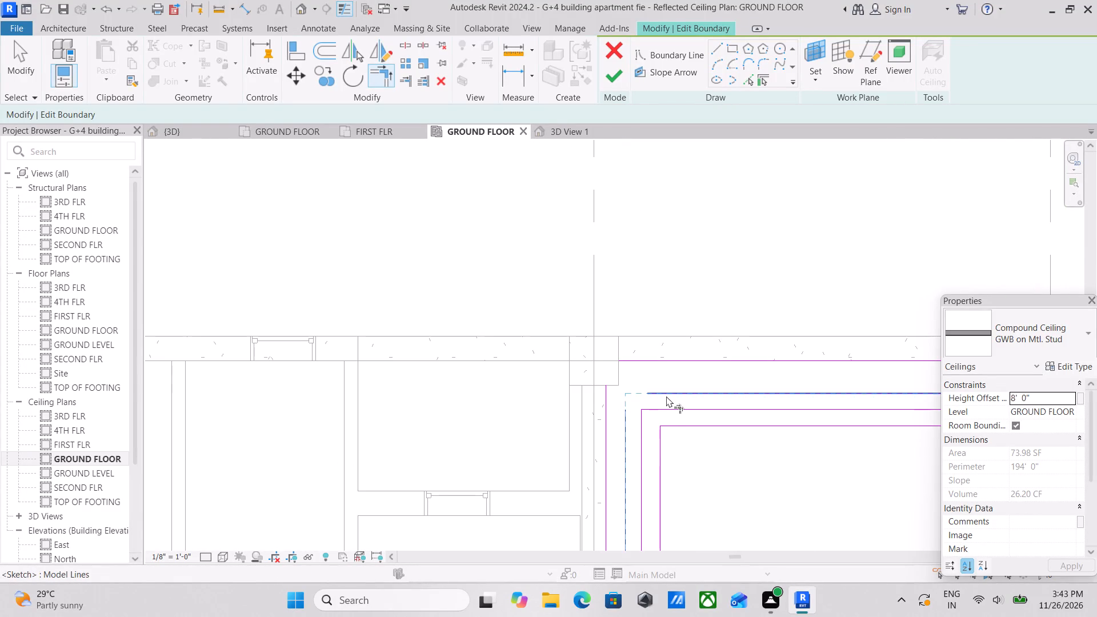
click(666, 396)
scroll(666, 396, down, 4)
middle_drag(687, 444, 678, 301)
key(Escape)
key(Escape)
key(Escape)
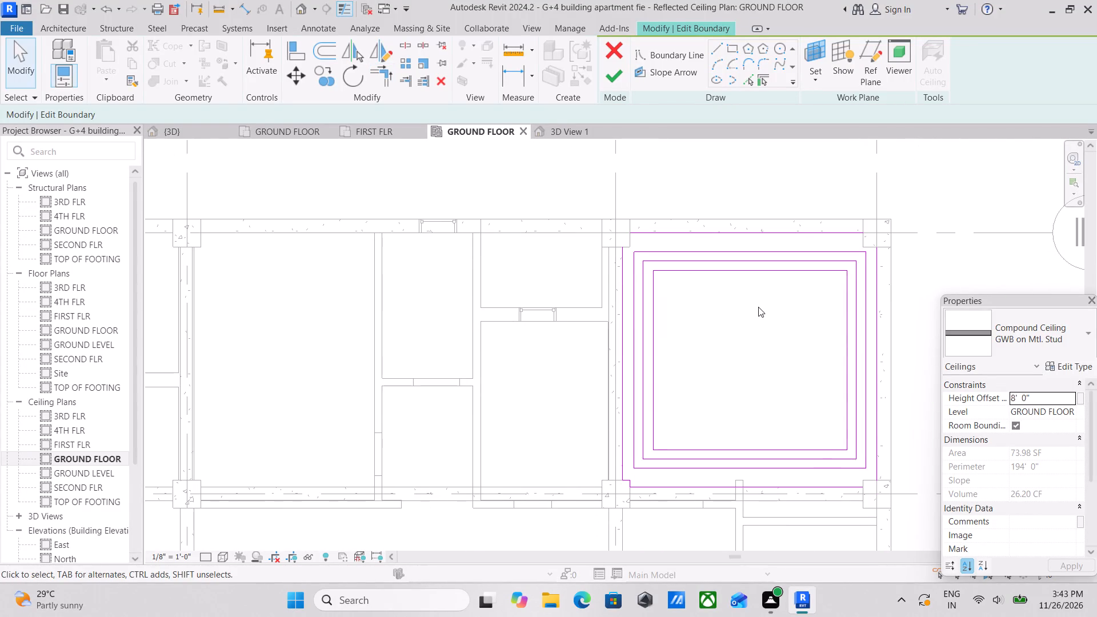
Draw boundary lines around the upper-left column's inner corner, 9" down from the upper boundary line and across to the left one.
scroll(759, 307, up, 1)
key(Escape)
middle_click(712, 312)
scroll(635, 252, up, 7)
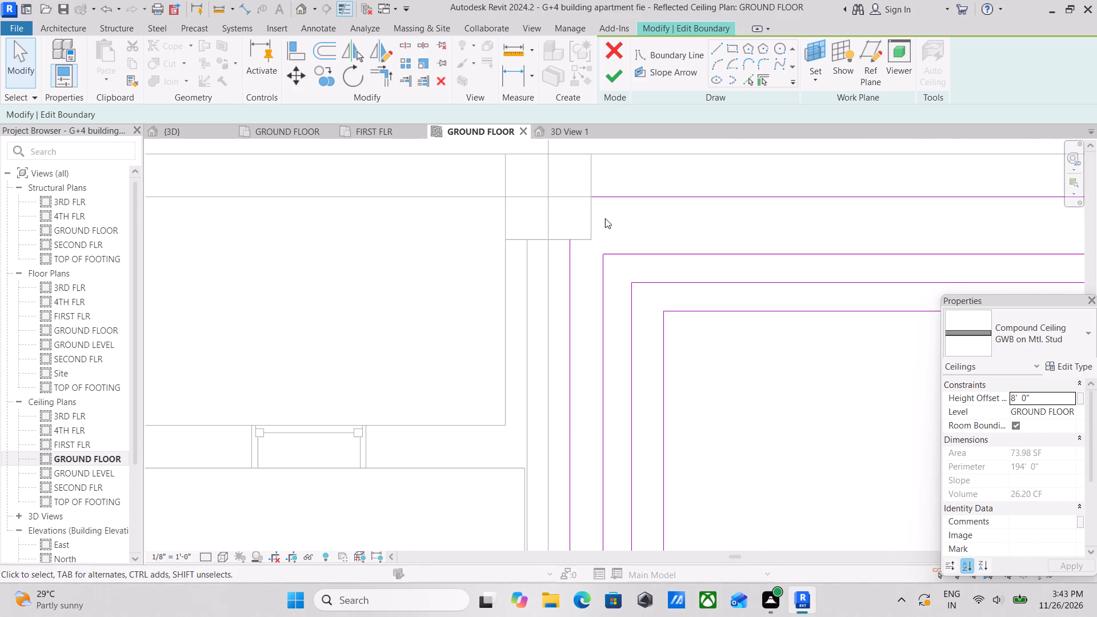
middle_drag(605, 218, 603, 311)
click(718, 50)
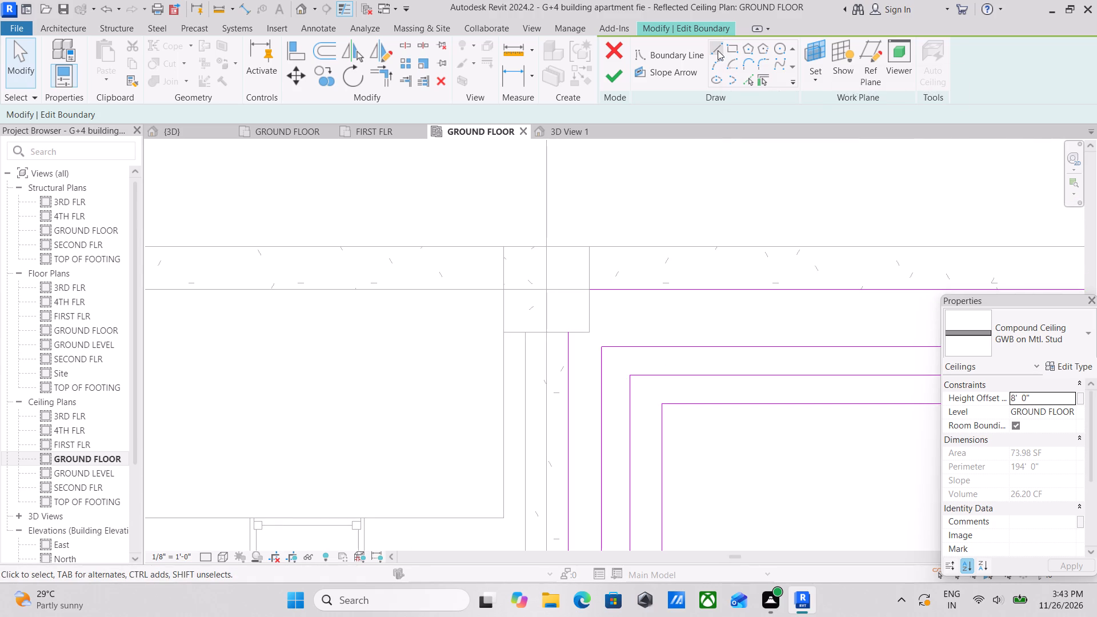
scroll(575, 323, up, 2)
click(596, 275)
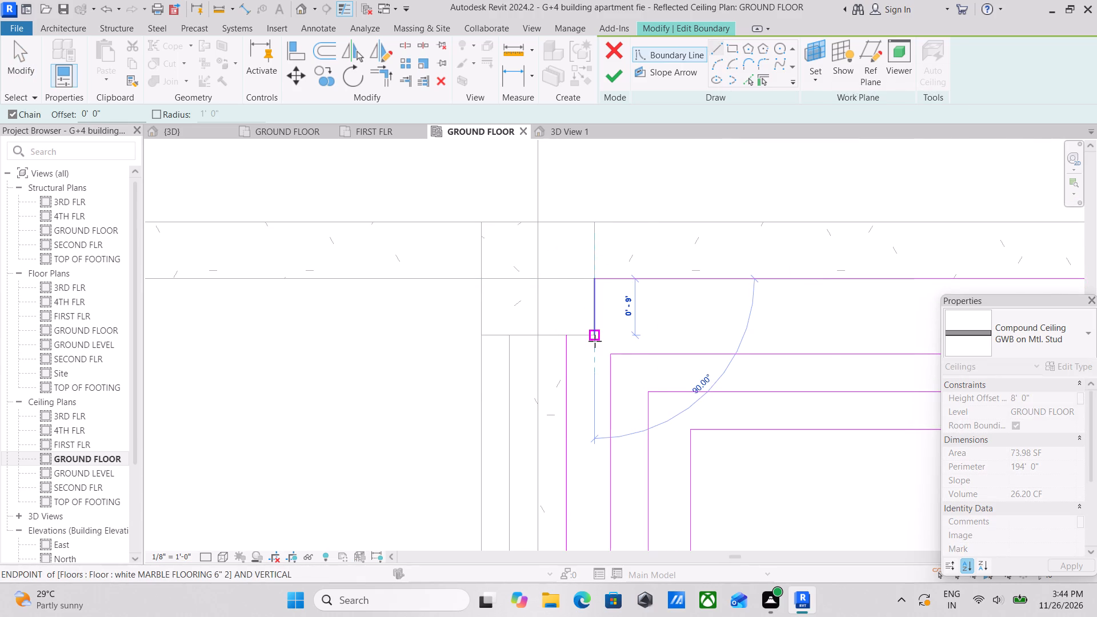
click(595, 338)
click(565, 334)
key(Escape)
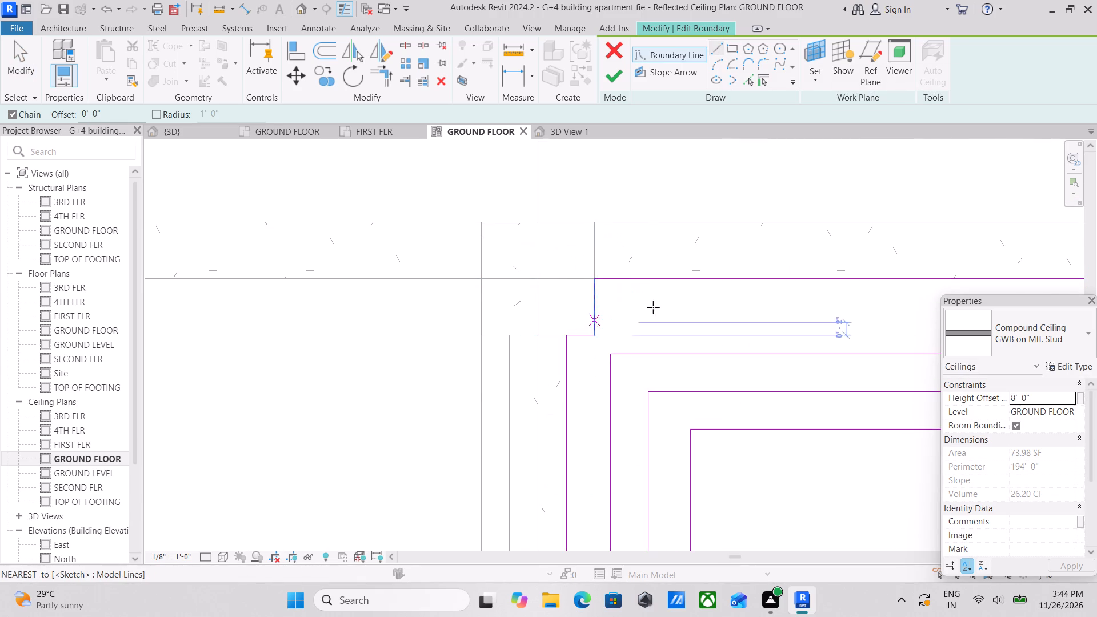
Draw boundary lines around the lower-right column's inner corner, joining the lower boundary line to the right one.
scroll(688, 301, down, 5)
middle_drag(676, 342, 623, 130)
scroll(650, 360, down, 2)
middle_drag(649, 339, 639, 138)
scroll(628, 319, up, 4)
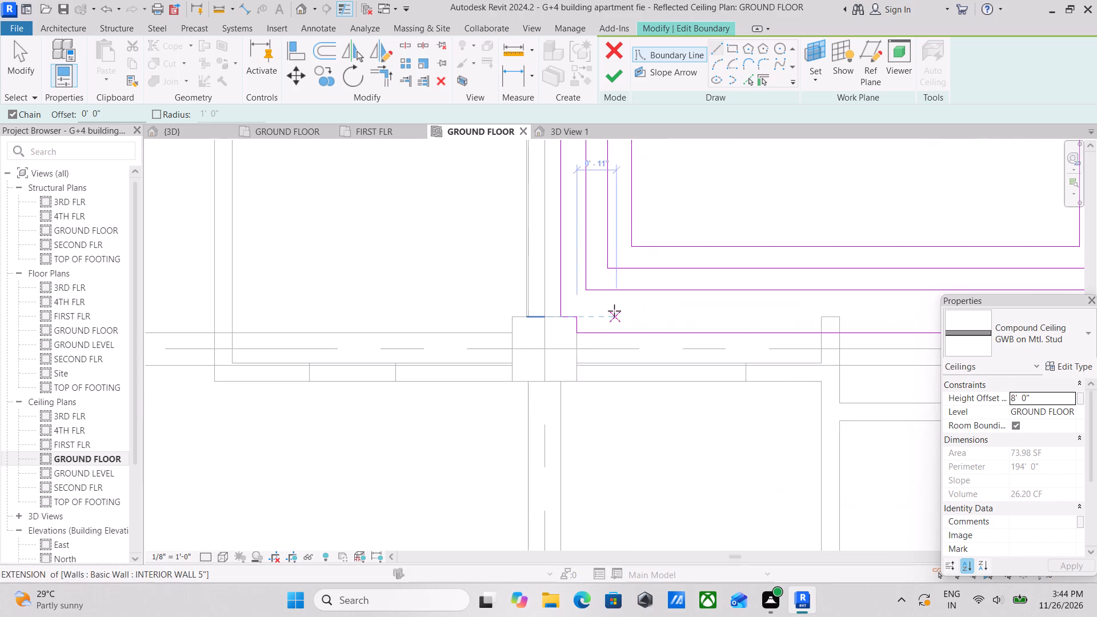
scroll(614, 311, up, 2)
scroll(614, 311, down, 3)
middle_drag(659, 315, 423, 359)
middle_drag(612, 336, 502, 378)
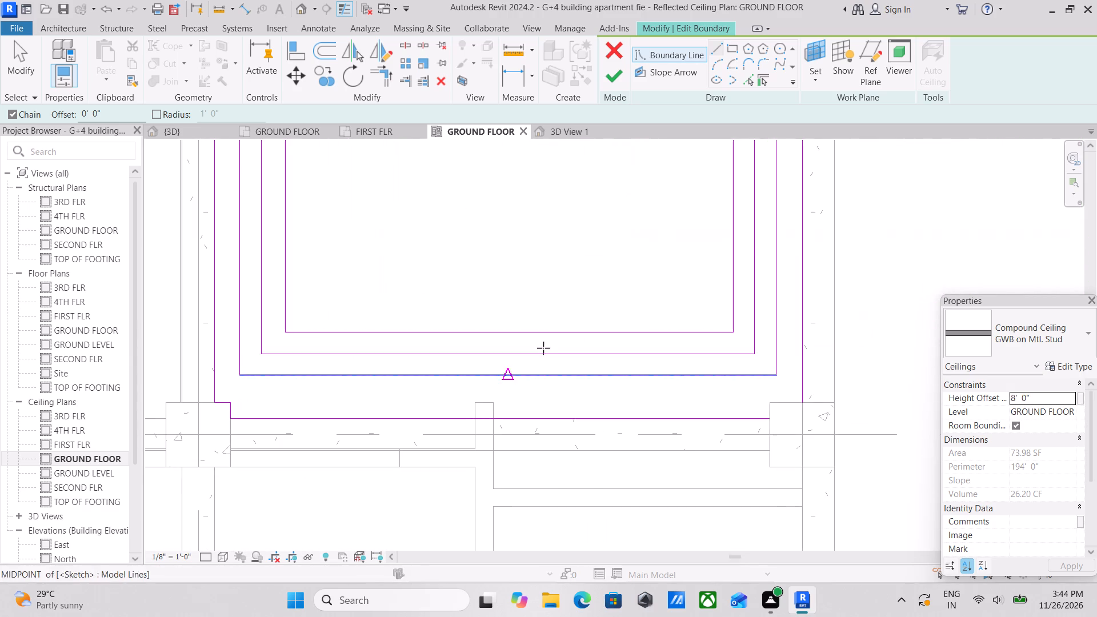
scroll(712, 410, up, 2)
scroll(770, 390, up, 8)
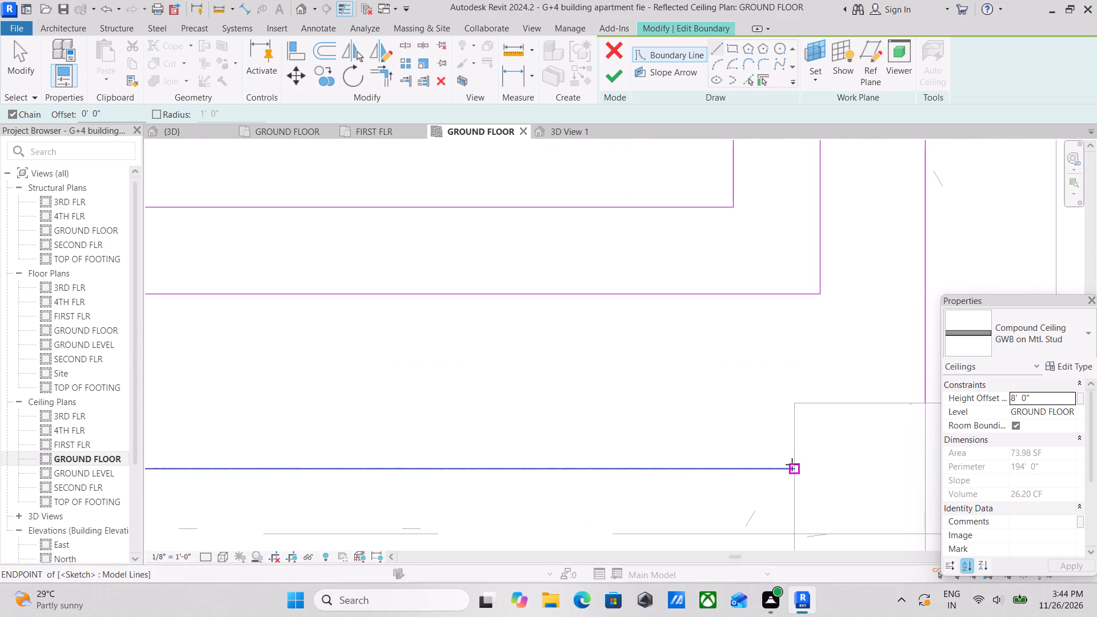
click(792, 465)
click(795, 402)
middle_drag(859, 376, 651, 379)
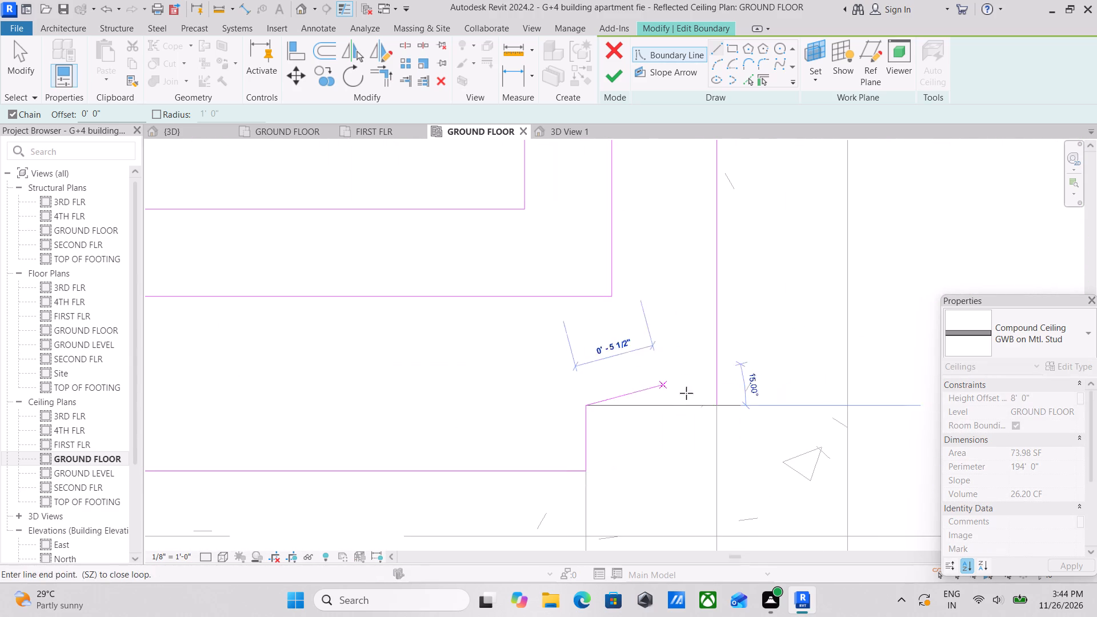
click(718, 407)
scroll(718, 407, down, 6)
key(Escape)
key(Escape)
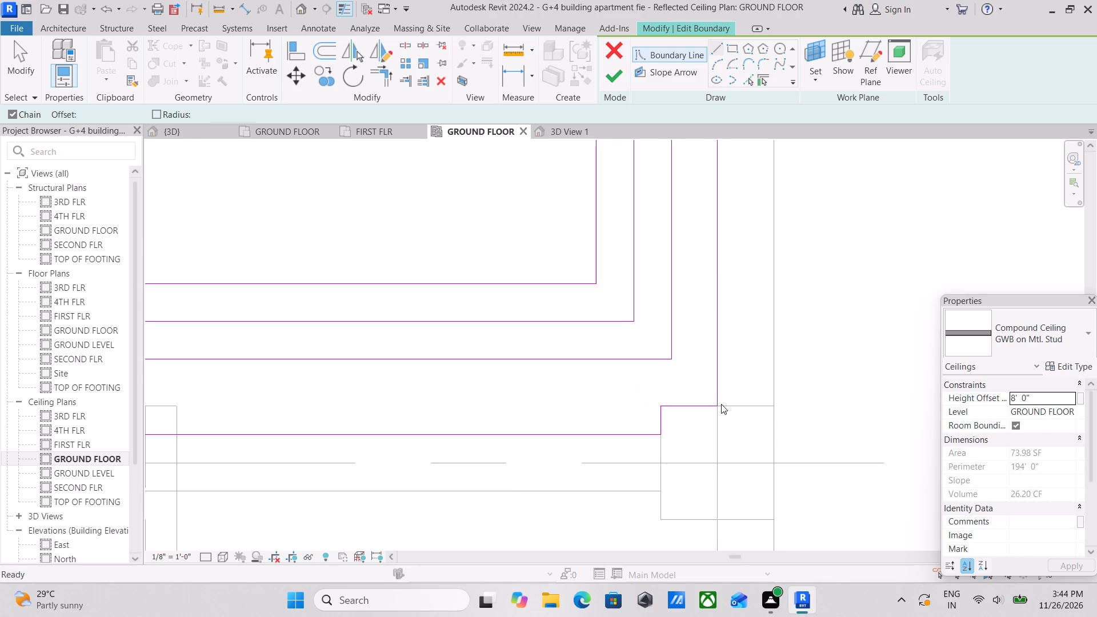
scroll(730, 403, down, 3)
key(Escape)
Draw boundary lines around the upper-right column's inner corner, joining the upper boundary line to the right one.
middle_drag(716, 331, 773, 532)
scroll(739, 340, down, 3)
middle_drag(738, 351, 767, 544)
scroll(792, 341, down, 1)
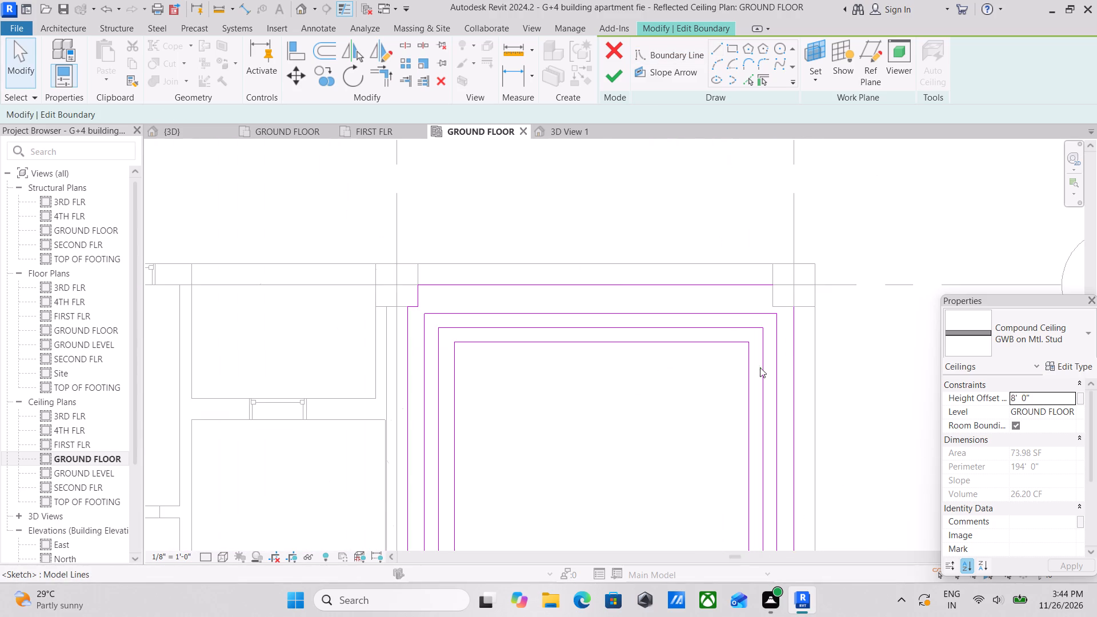
scroll(742, 358, up, 2)
scroll(789, 284, up, 7)
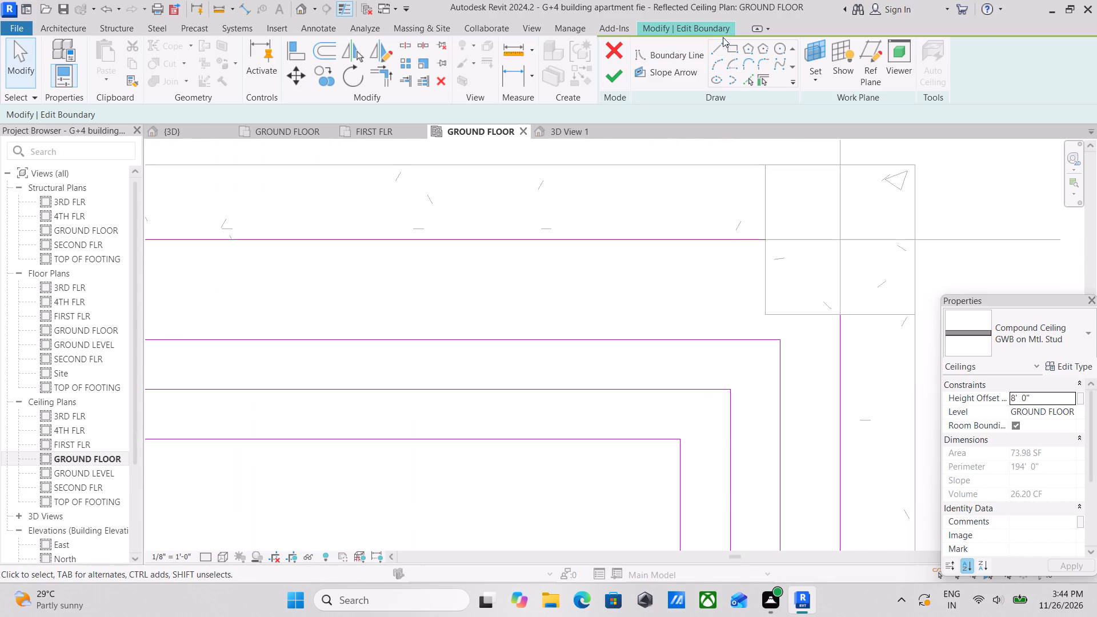
click(723, 45)
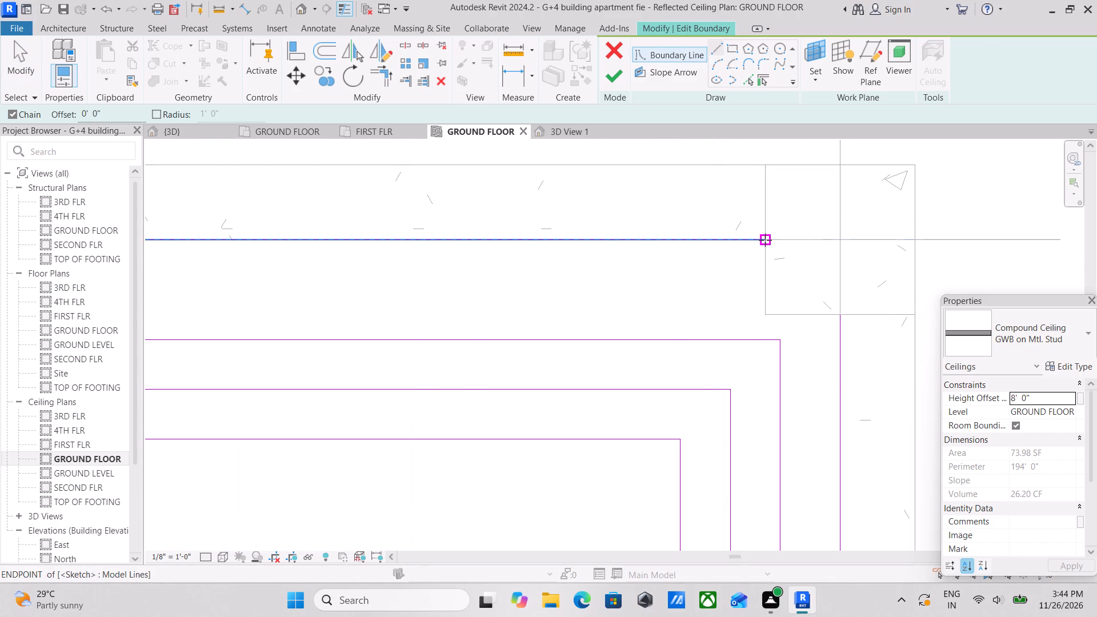
click(765, 240)
click(766, 318)
click(839, 316)
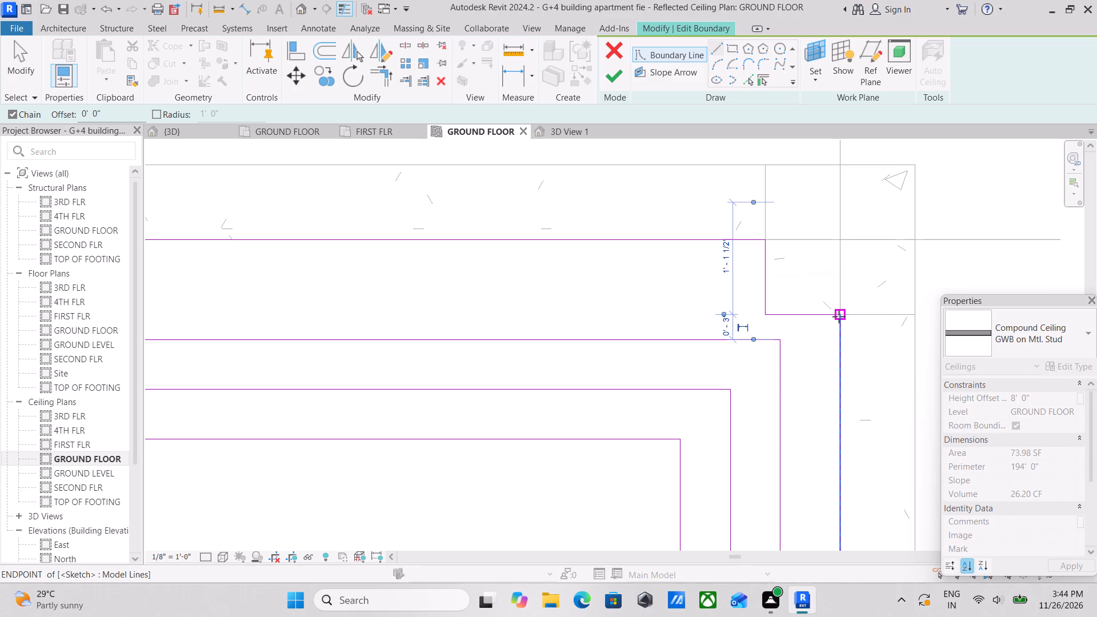
key(Escape)
scroll(836, 316, down, 7)
middle_drag(547, 324, 709, 298)
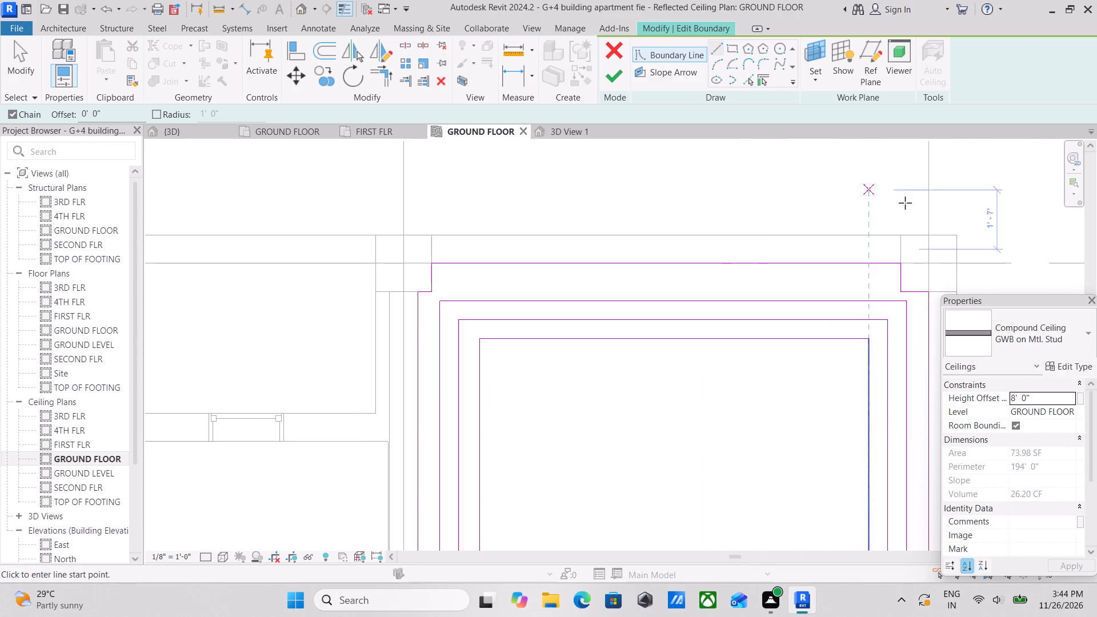
scroll(905, 203, up, 6)
key(Escape)
key(Escape)
key(Escape)
scroll(494, 298, down, 2)
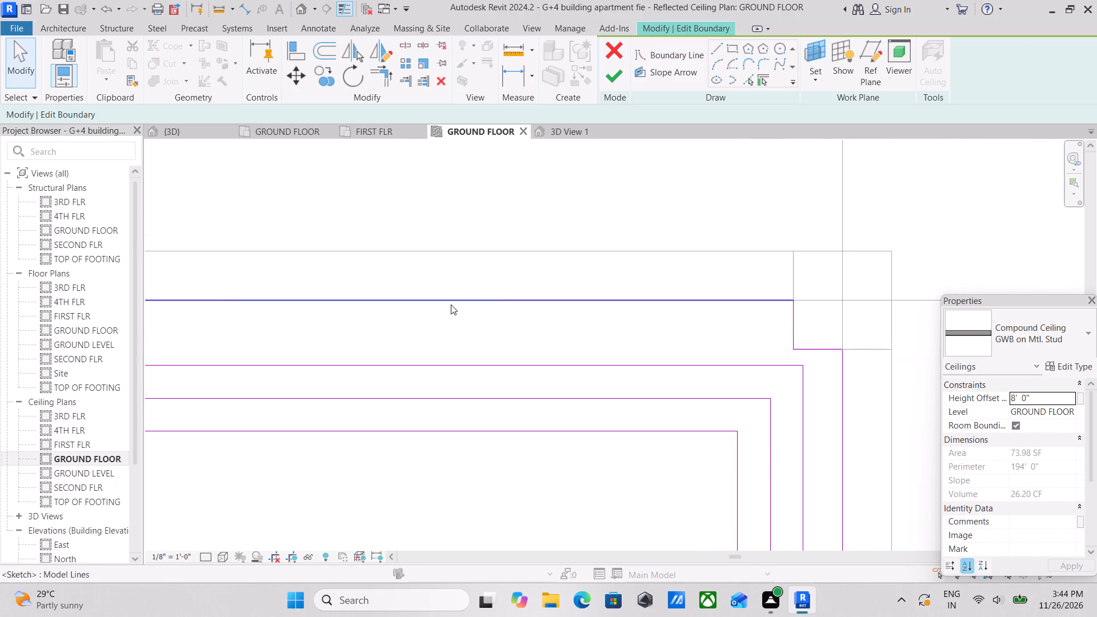
key(Escape)
Examine the ceiling sketch's corners at the columns and the inner loops for gaps.
middle_drag(388, 309, 545, 218)
scroll(437, 293, down, 3)
middle_drag(438, 292, 600, 179)
middle_drag(473, 305, 563, 267)
scroll(552, 279, down, 3)
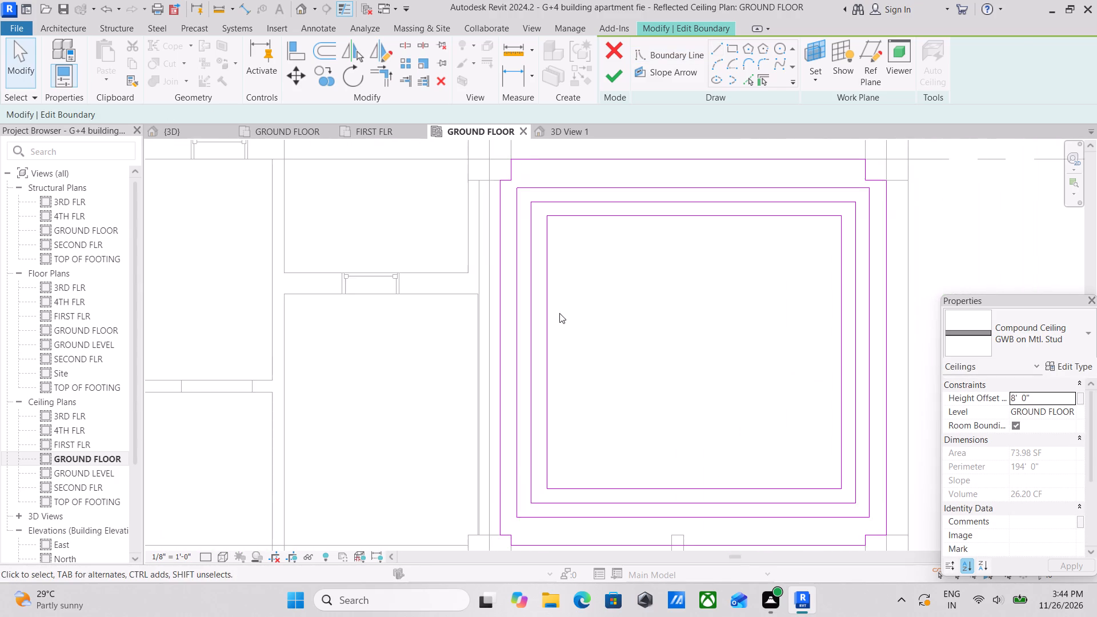
middle_drag(558, 294, 559, 187)
scroll(550, 439, up, 2)
scroll(596, 433, up, 1)
middle_drag(508, 410, 499, 407)
scroll(726, 454, up, 3)
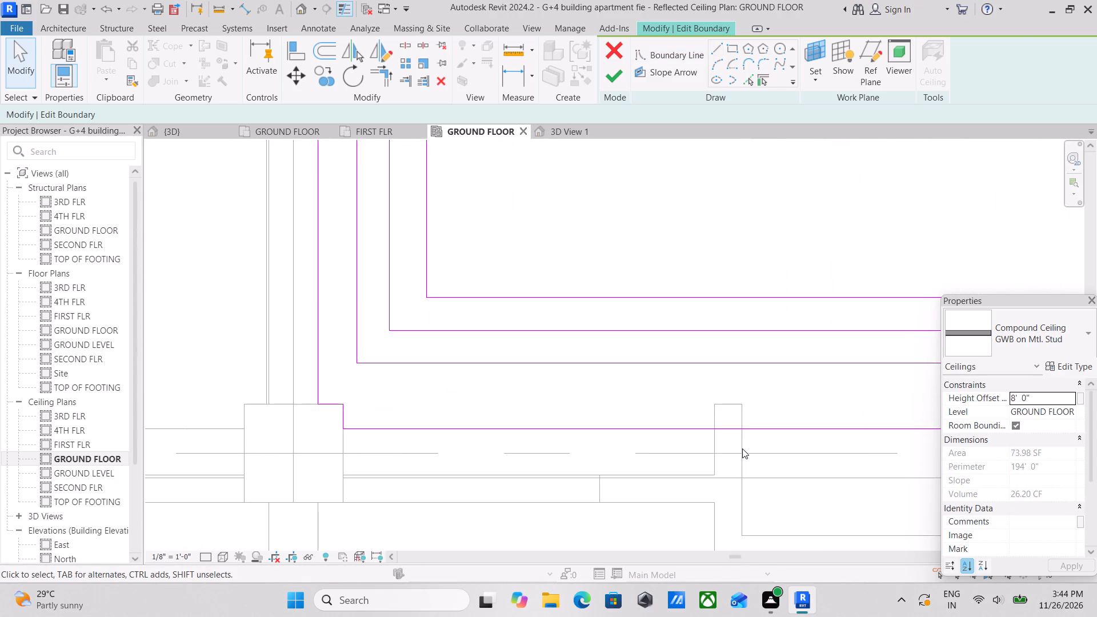
middle_drag(740, 446, 425, 406)
middle_drag(689, 390, 580, 394)
scroll(611, 390, up, 3)
scroll(800, 355, down, 2)
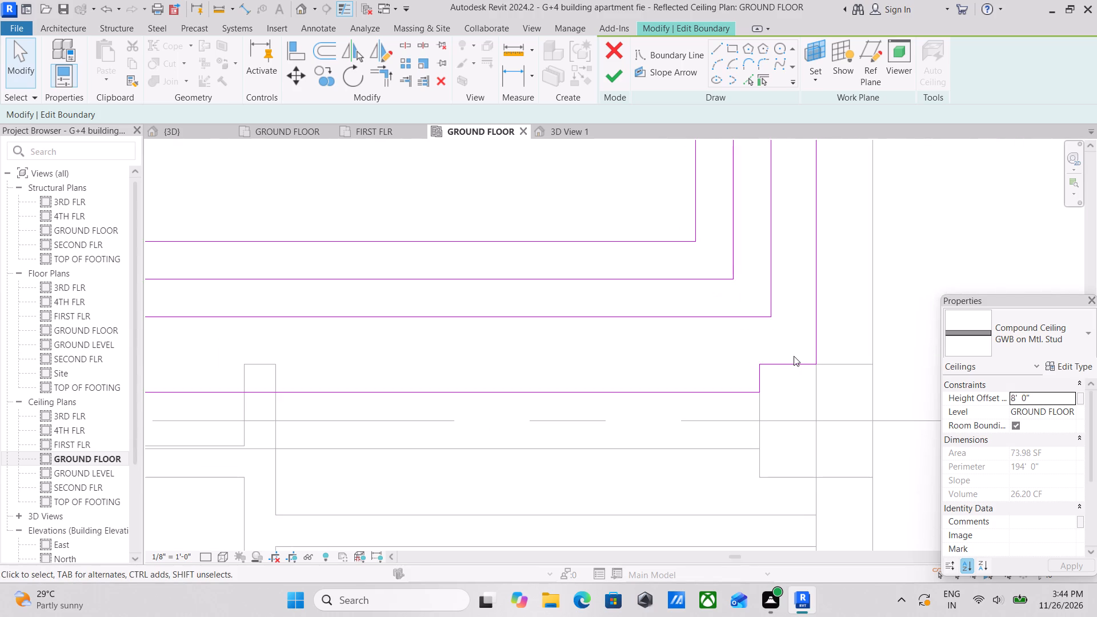
middle_drag(794, 356, 794, 515)
scroll(692, 406, down, 8)
middle_drag(523, 357, 643, 480)
middle_drag(568, 382, 591, 448)
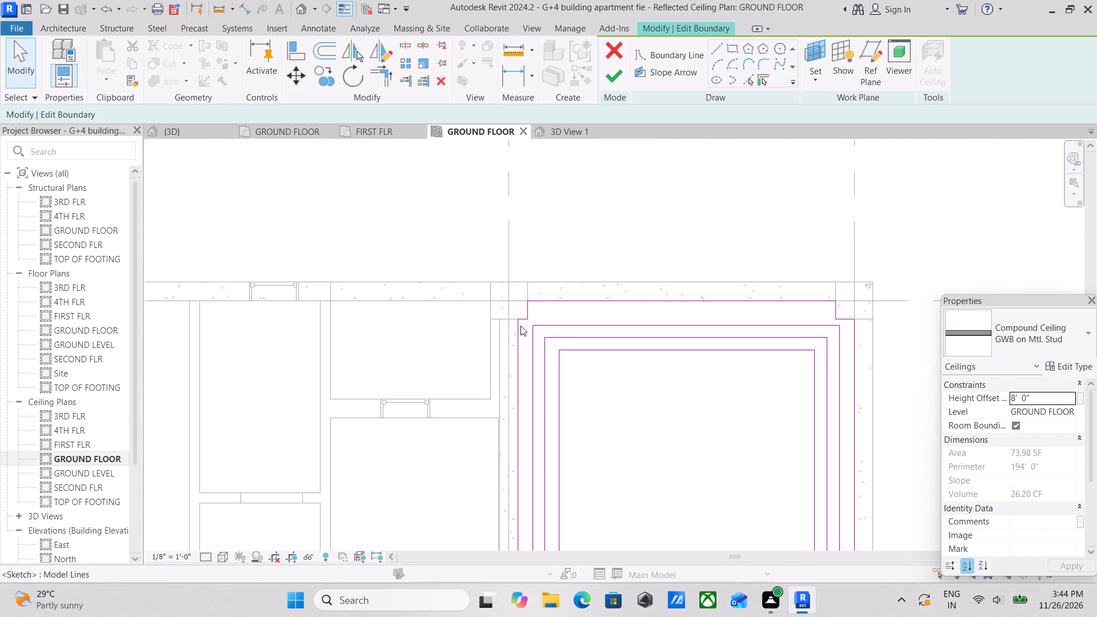
scroll(520, 305, up, 4)
middle_drag(697, 305, 518, 269)
Finish the boundary edit of the upper-right room's ceiling.
click(606, 80)
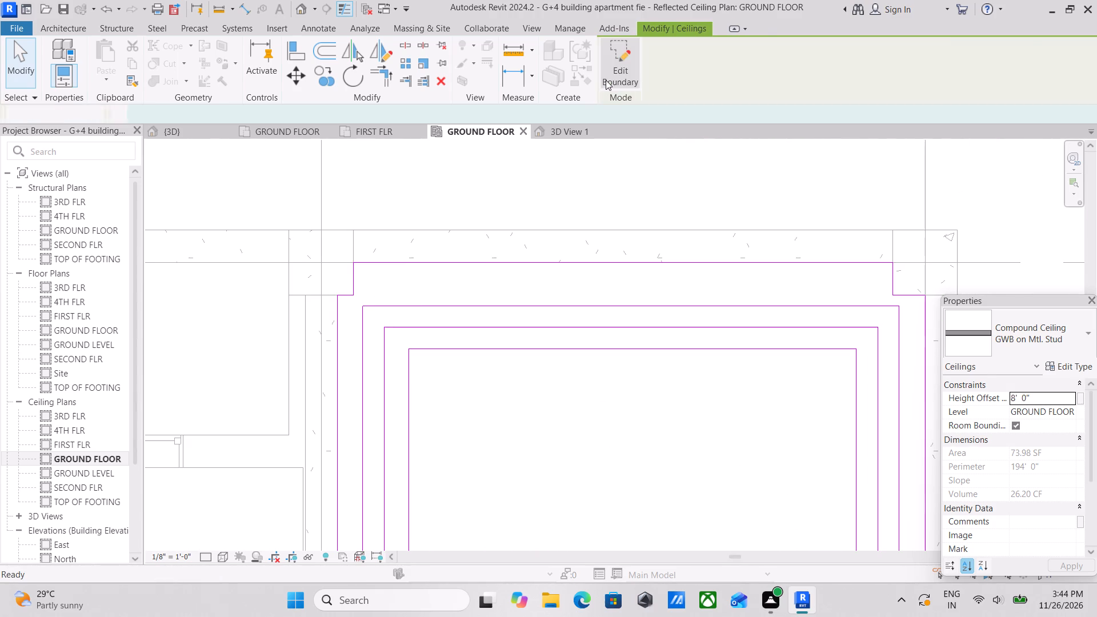
scroll(640, 209, down, 5)
middle_drag(625, 262, 667, 257)
key(Escape)
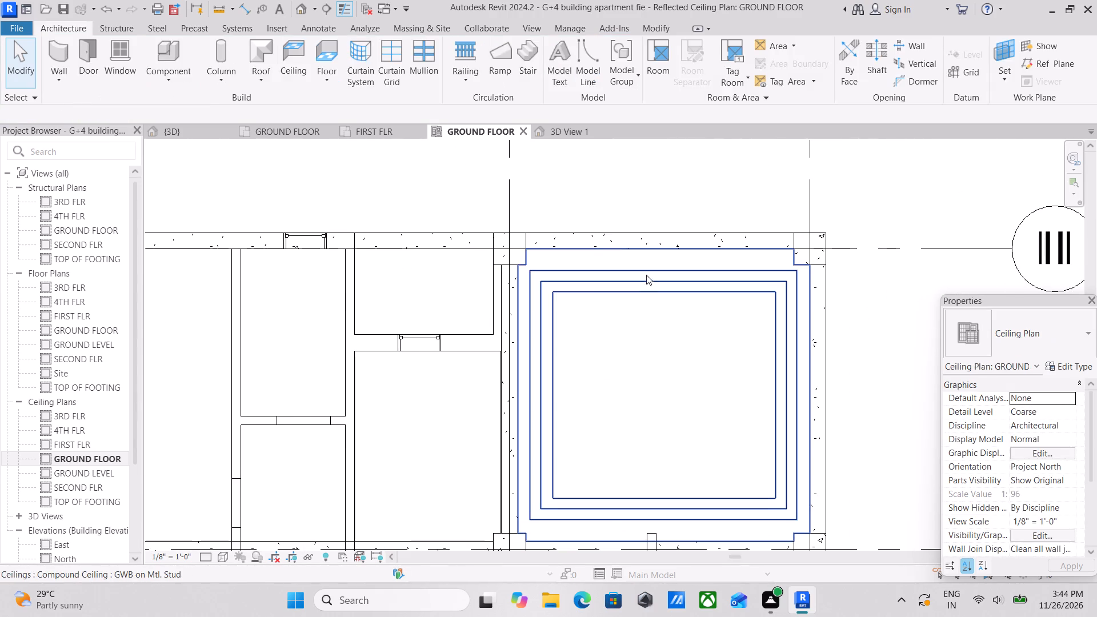
Copy the upper-right room's ceiling down to the room below grid KK, placing its lower edge at that room's lower interior wall.
click(646, 275)
scroll(547, 315, down, 2)
middle_drag(547, 315, 715, 248)
scroll(462, 297, down, 3)
middle_drag(462, 297, 611, 182)
middle_drag(643, 216, 435, 288)
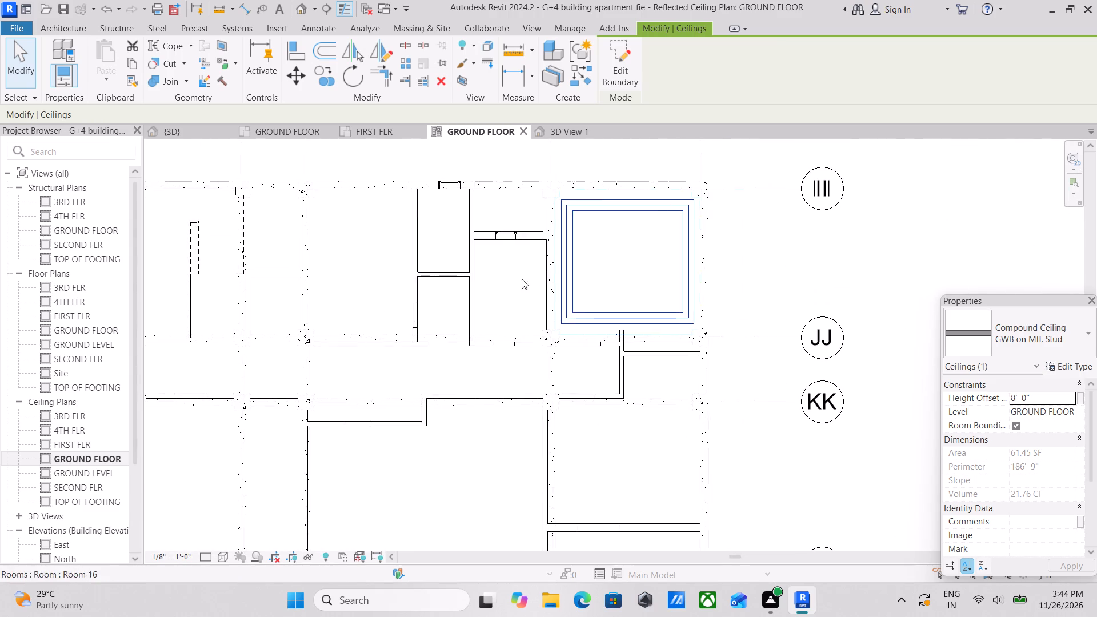
middle_drag(531, 279, 532, 238)
middle_drag(551, 230, 496, 339)
scroll(588, 237, up, 3)
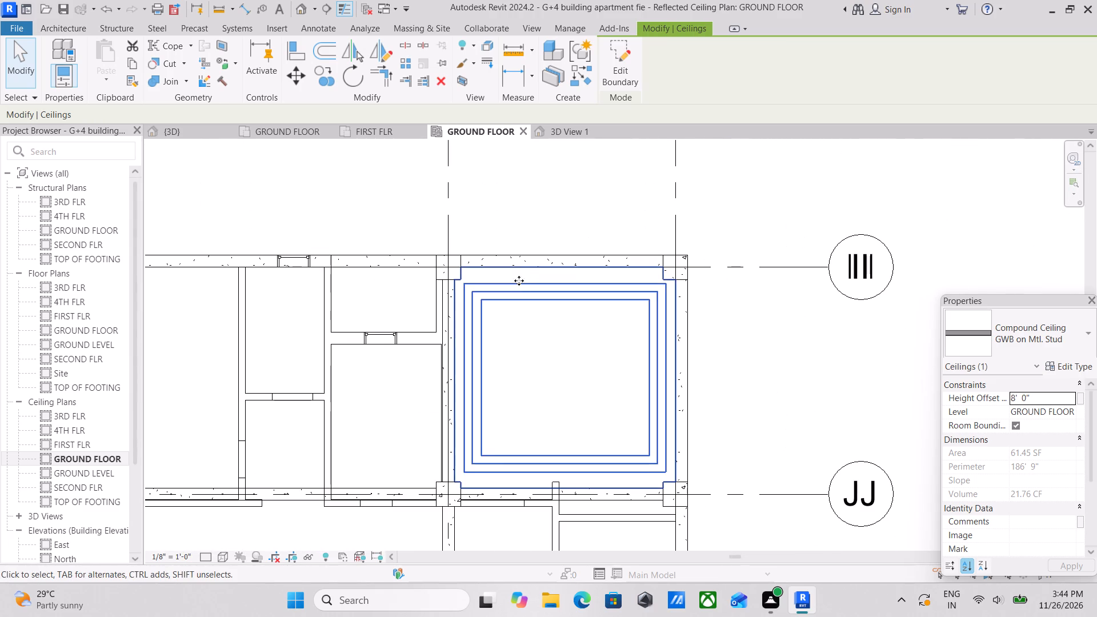
click(517, 286)
middle_drag(517, 286, 608, 289)
text(CO)
middle_drag(590, 346, 607, 179)
scroll(670, 318, up, 2)
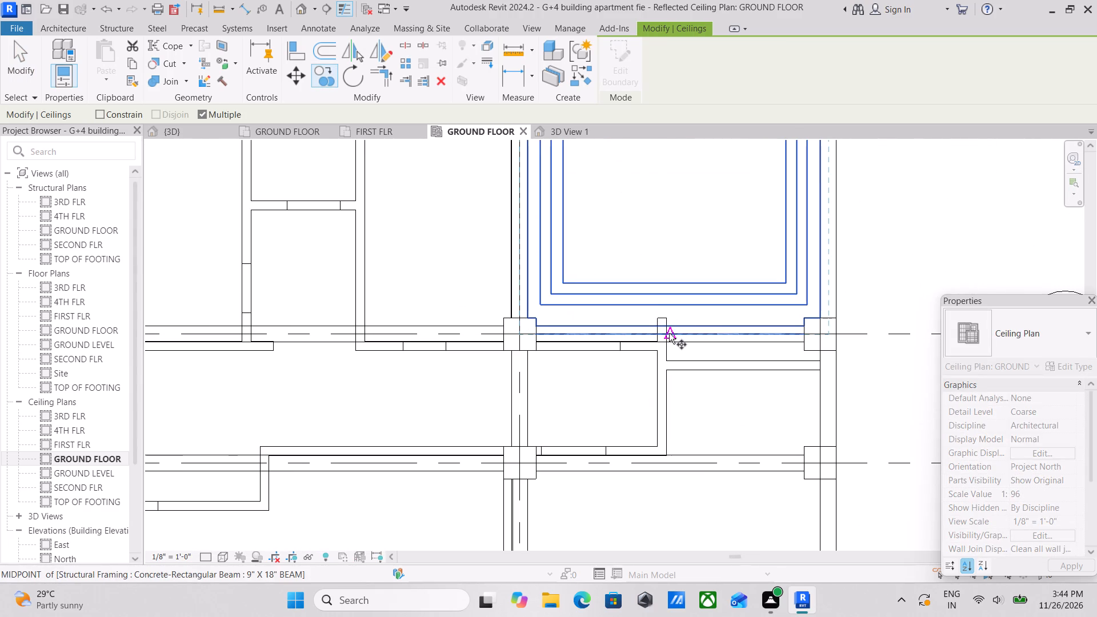
scroll(662, 326, up, 7)
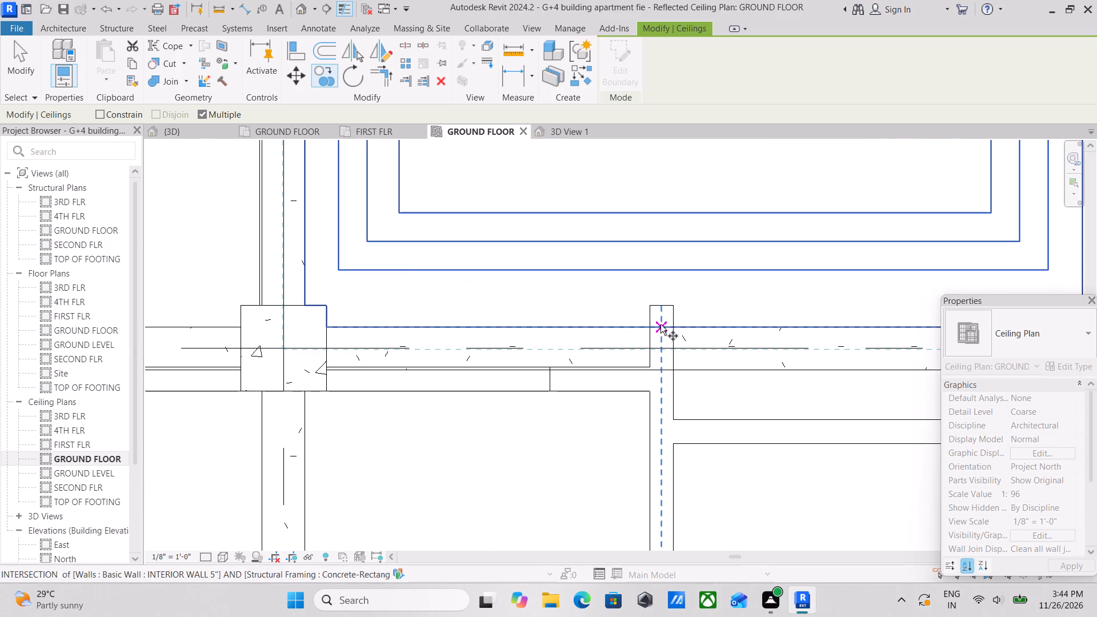
click(660, 324)
scroll(658, 389, down, 1)
middle_drag(658, 389, 643, 162)
scroll(626, 377, down, 3)
middle_drag(627, 312, 626, 173)
scroll(626, 173, down, 1)
middle_drag(629, 379, 626, 181)
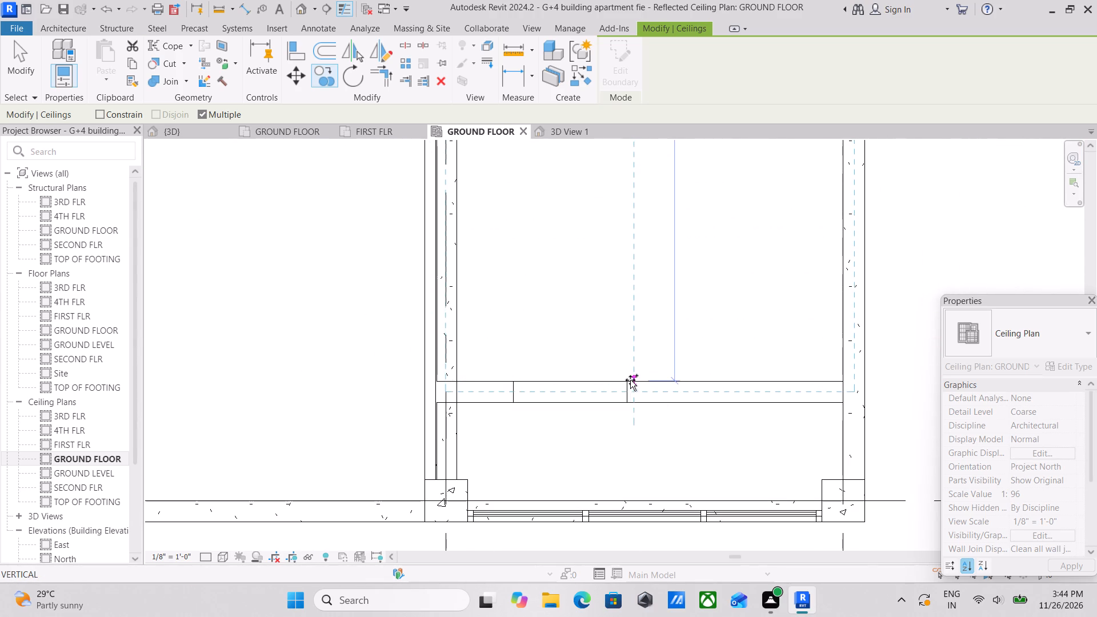
click(630, 380)
middle_drag(634, 354, 640, 491)
key(Escape)
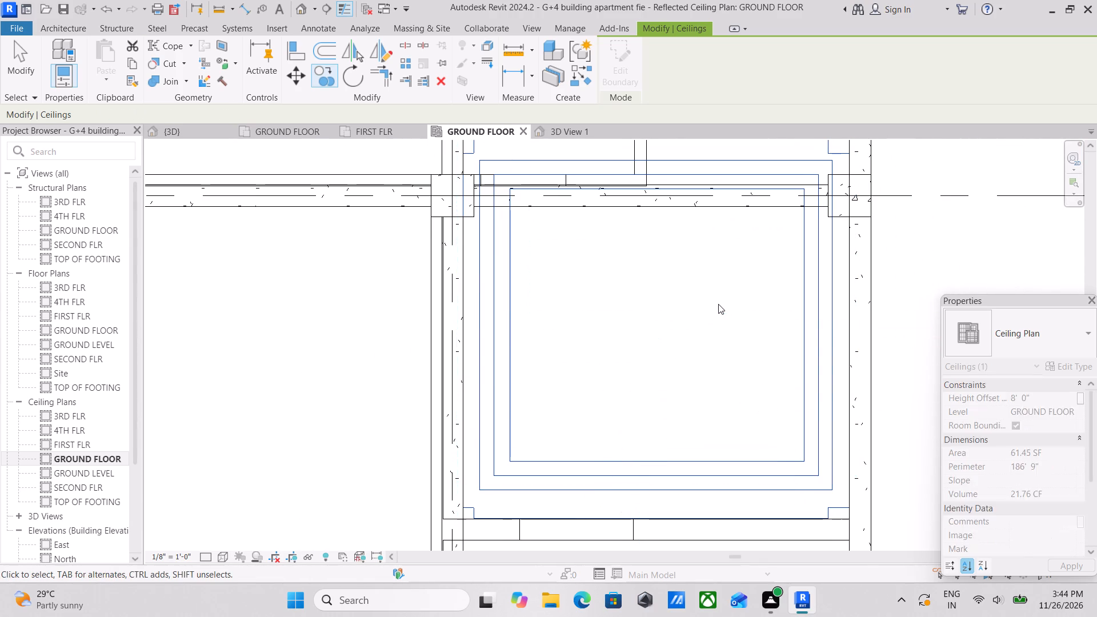
key(Escape)
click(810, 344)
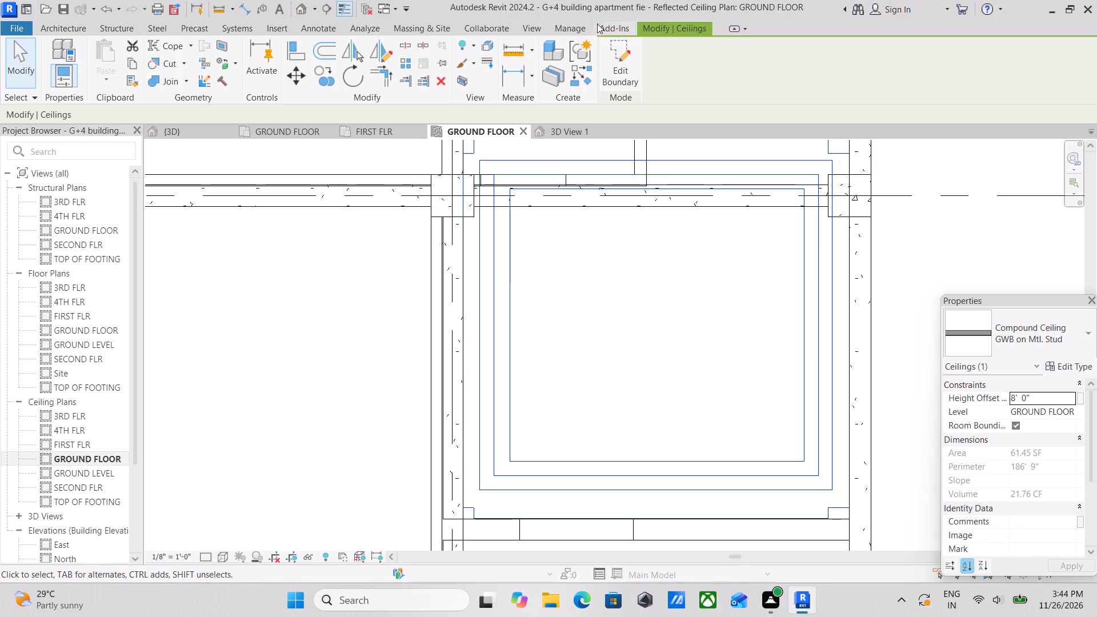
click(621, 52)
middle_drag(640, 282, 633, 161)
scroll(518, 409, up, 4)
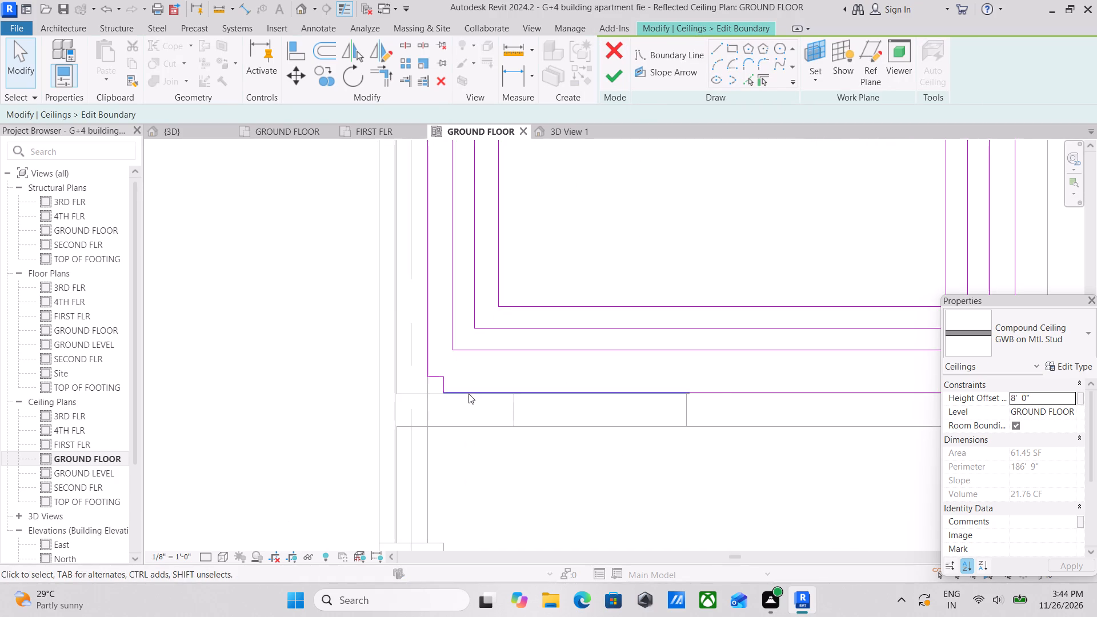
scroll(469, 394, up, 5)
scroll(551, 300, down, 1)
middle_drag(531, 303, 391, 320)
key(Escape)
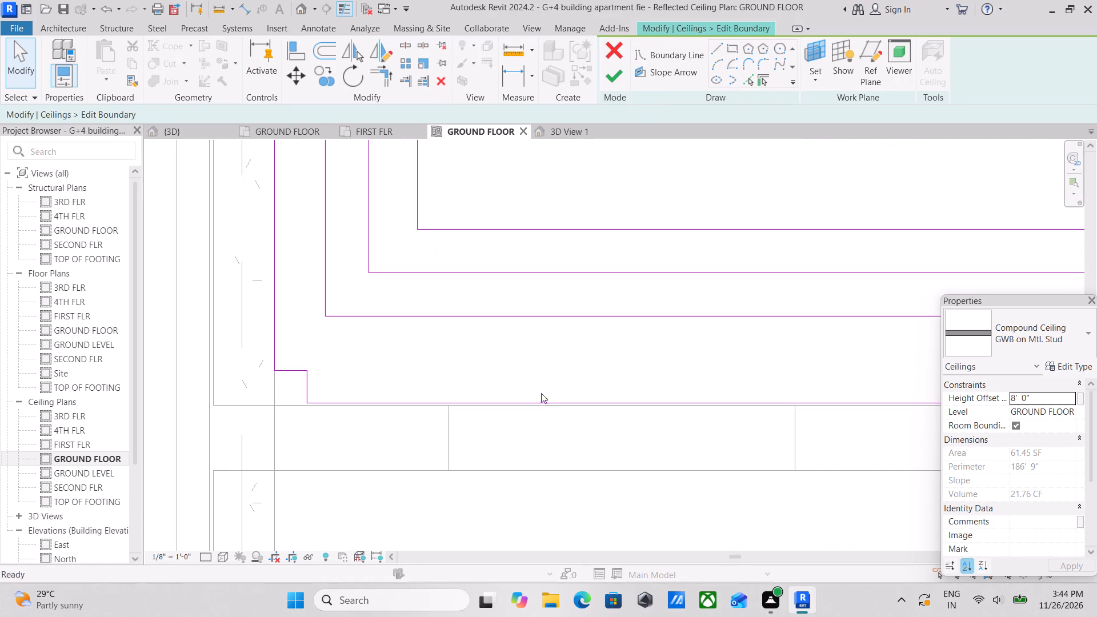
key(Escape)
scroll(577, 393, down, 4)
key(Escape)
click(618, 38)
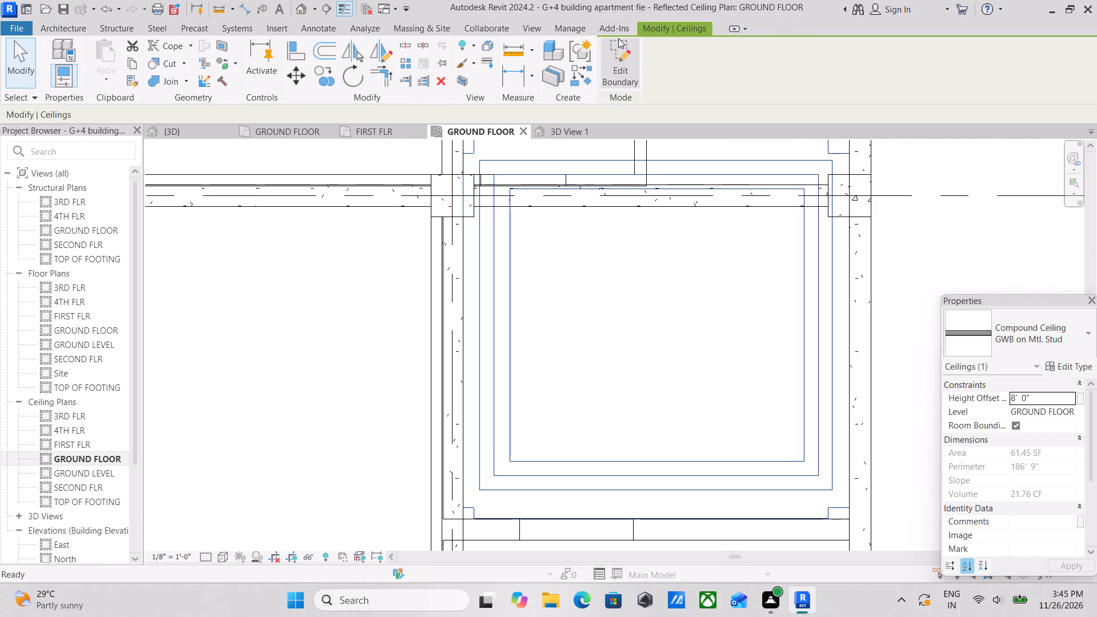
Nudge the copied ceiling vertically until its lower edge lies exactly on the upper face of the room's lower interior wall.
middle_drag(614, 324, 596, 226)
scroll(651, 378, up, 1)
click(652, 378)
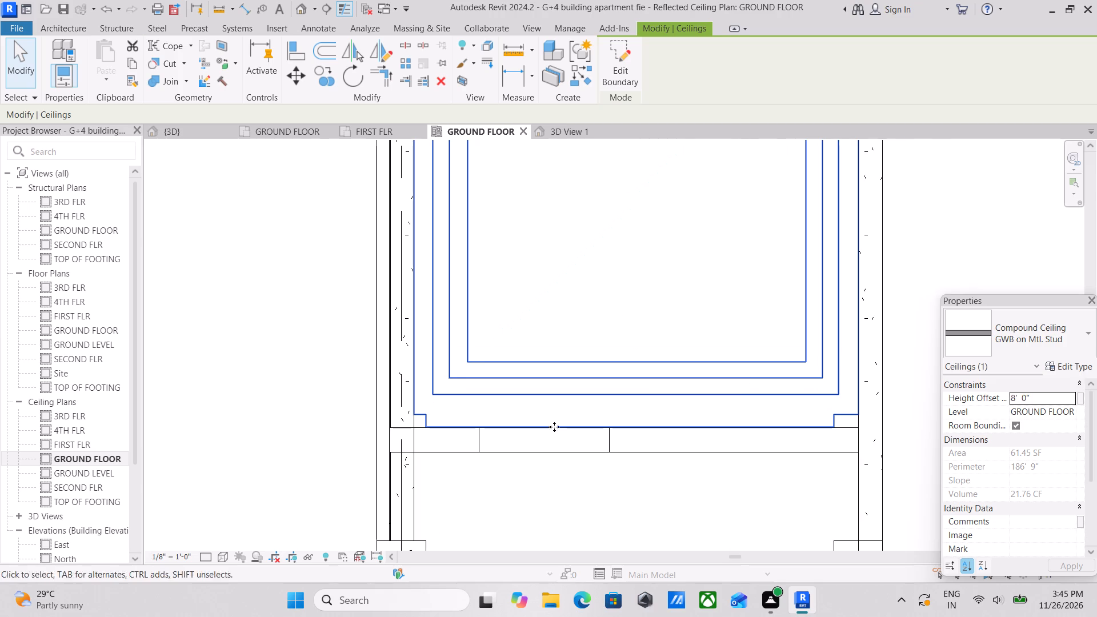
scroll(547, 430, up, 6)
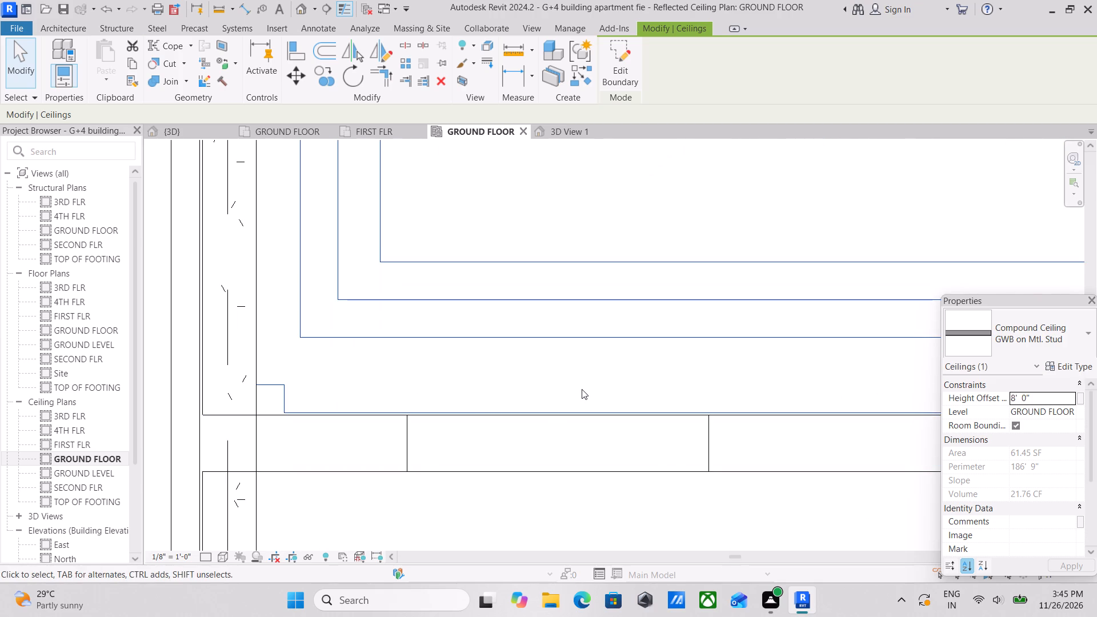
key(Down)
scroll(404, 460, up, 8)
key(Down)
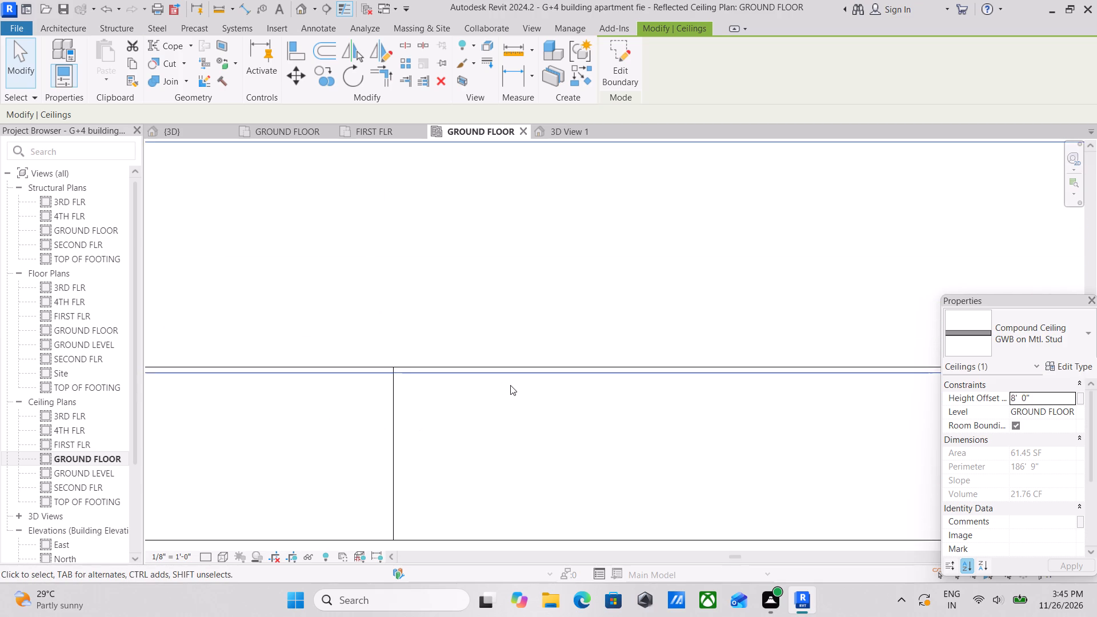
key(Up)
key(Up)
key(Up)
scroll(458, 330, up, 3)
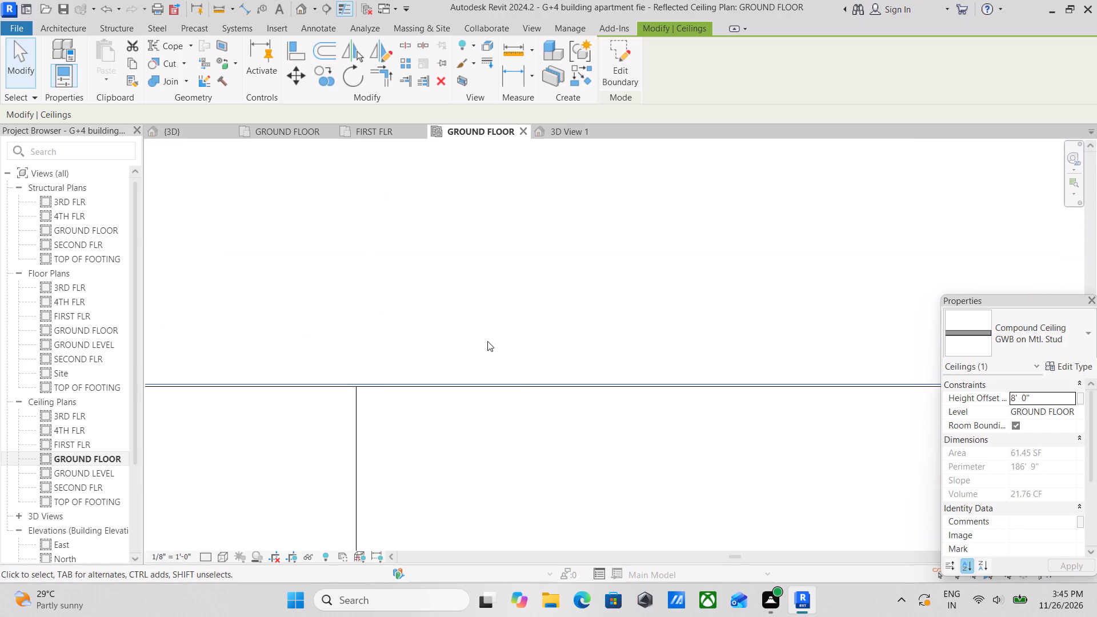
scroll(487, 341, up, 9)
key(Down)
key(Down)
key(Down)
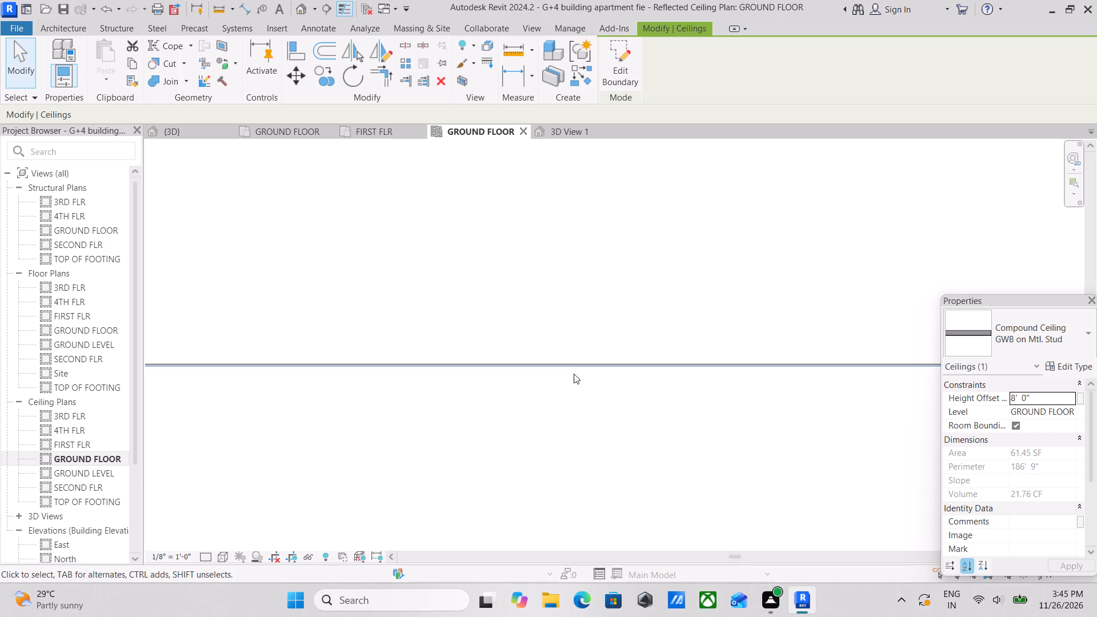
scroll(542, 345, up, 4)
key(Down)
scroll(558, 382, up, 1)
key(Down)
key(Up)
scroll(559, 382, up, 1)
key(Up)
key(Up)
scroll(559, 382, up, 2)
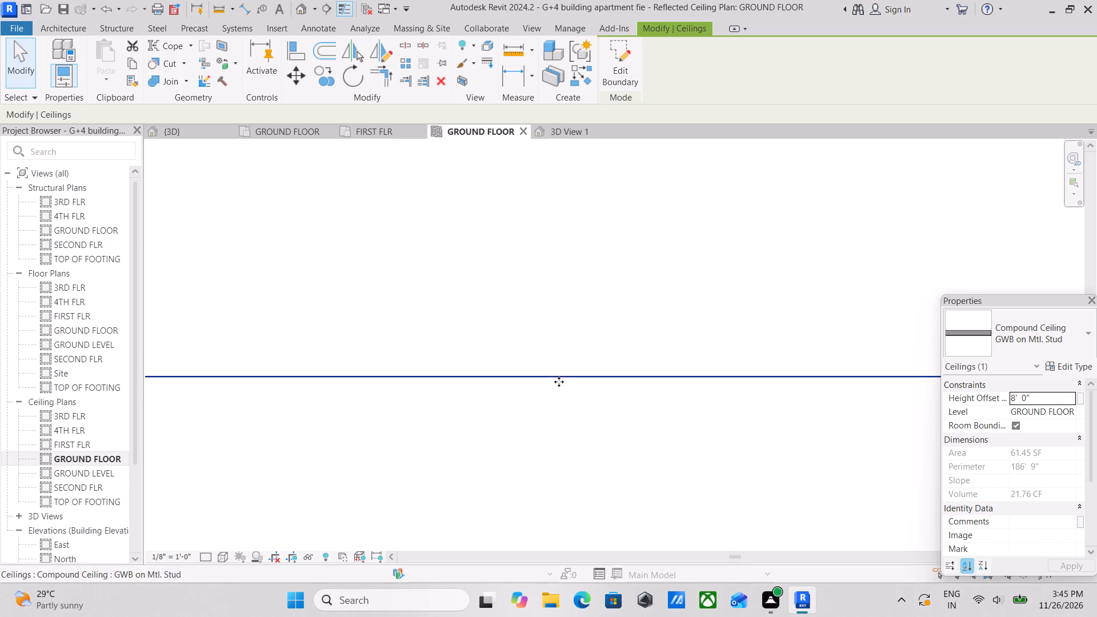
scroll(559, 382, up, 20)
scroll(559, 382, up, 2)
key(Up)
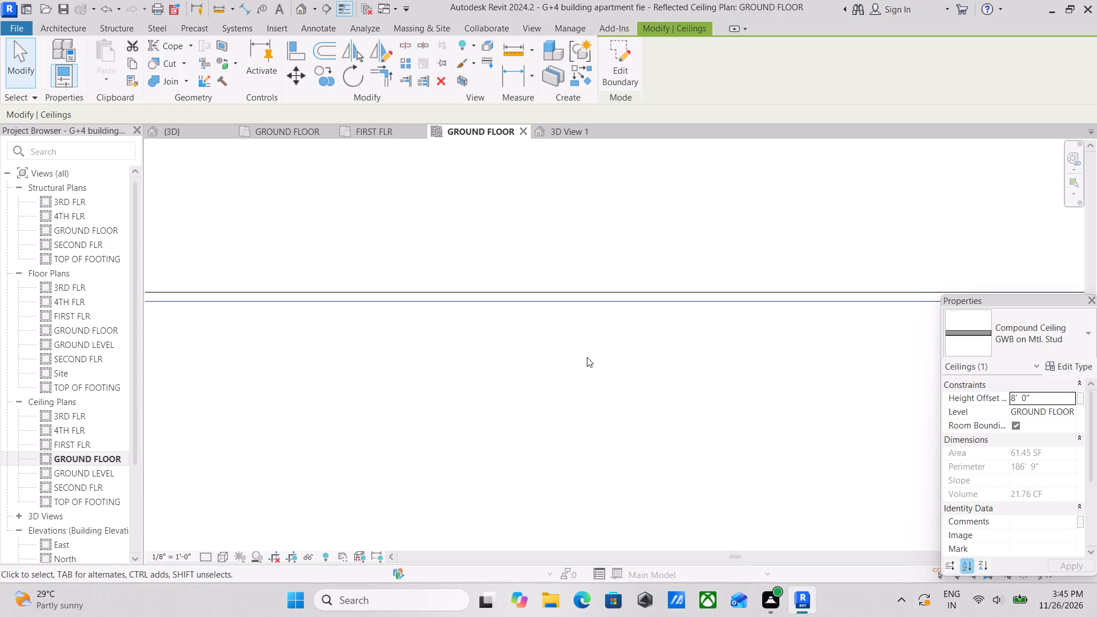
key(Up)
key(Up)
key(Up)
key(Up)
key(Down)
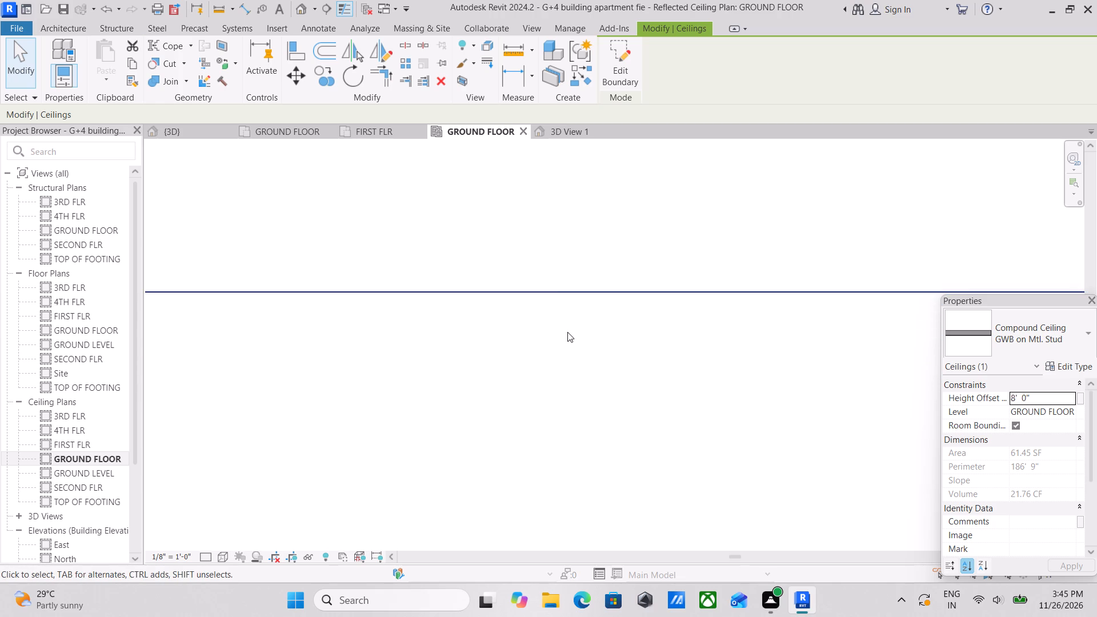
scroll(556, 294, up, 2)
scroll(556, 293, down, 20)
scroll(556, 293, down, 10)
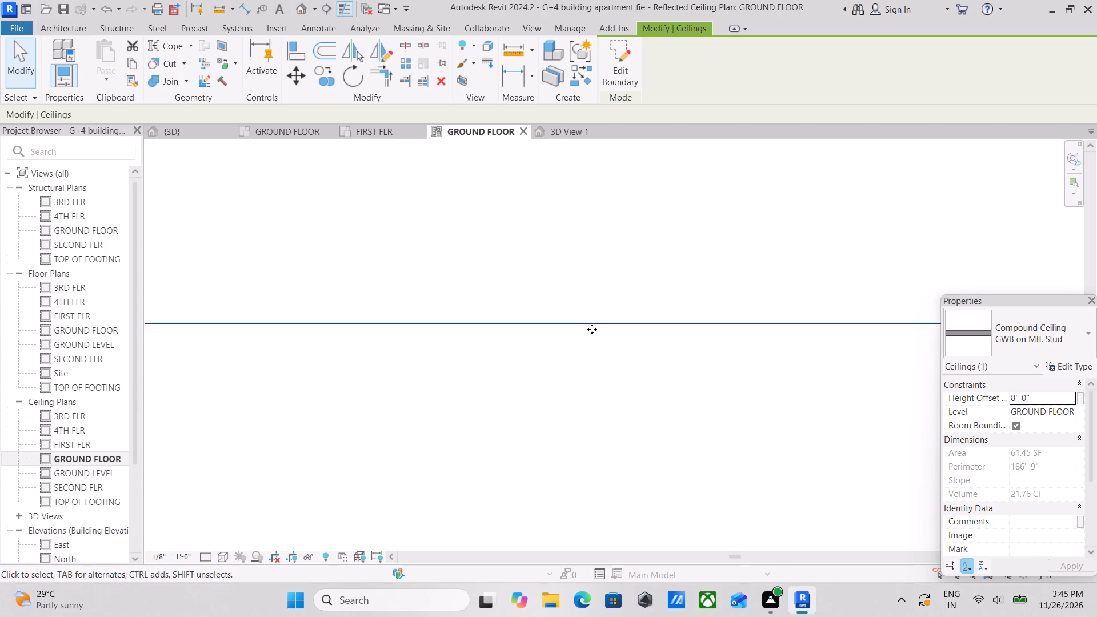
scroll(592, 329, down, 20)
scroll(592, 329, down, 5)
Open the copied ceiling's boundary for editing and delete the outer boundary's upper line above grid KK.
middle_drag(471, 390, 497, 522)
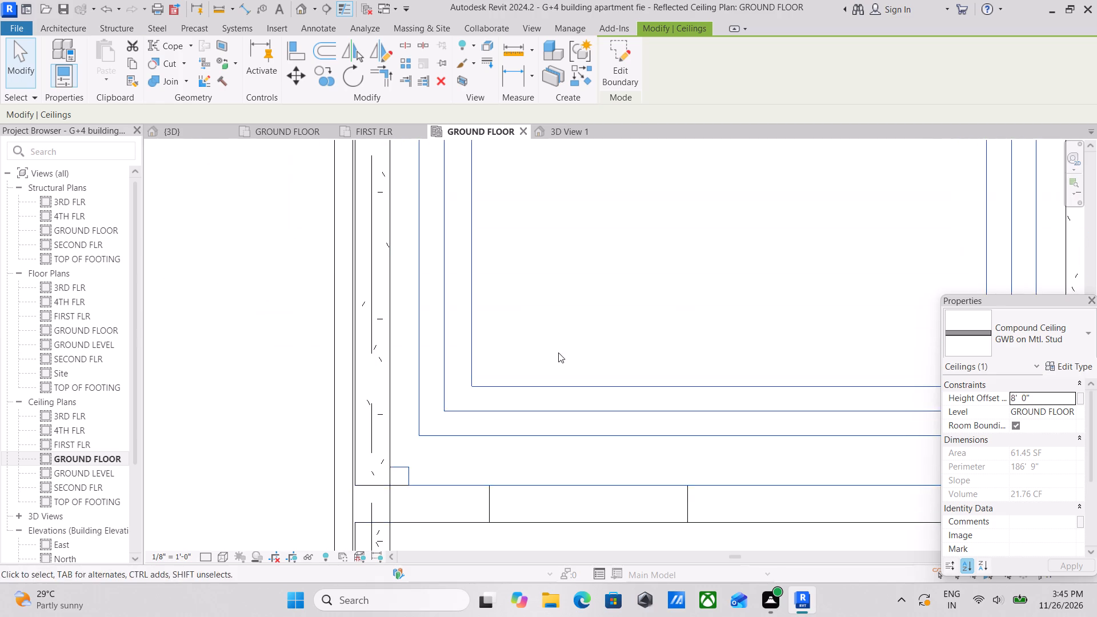
scroll(558, 352, down, 1)
middle_drag(558, 383, 566, 530)
scroll(574, 480, down, 7)
middle_drag(575, 476, 577, 515)
scroll(634, 386, up, 3)
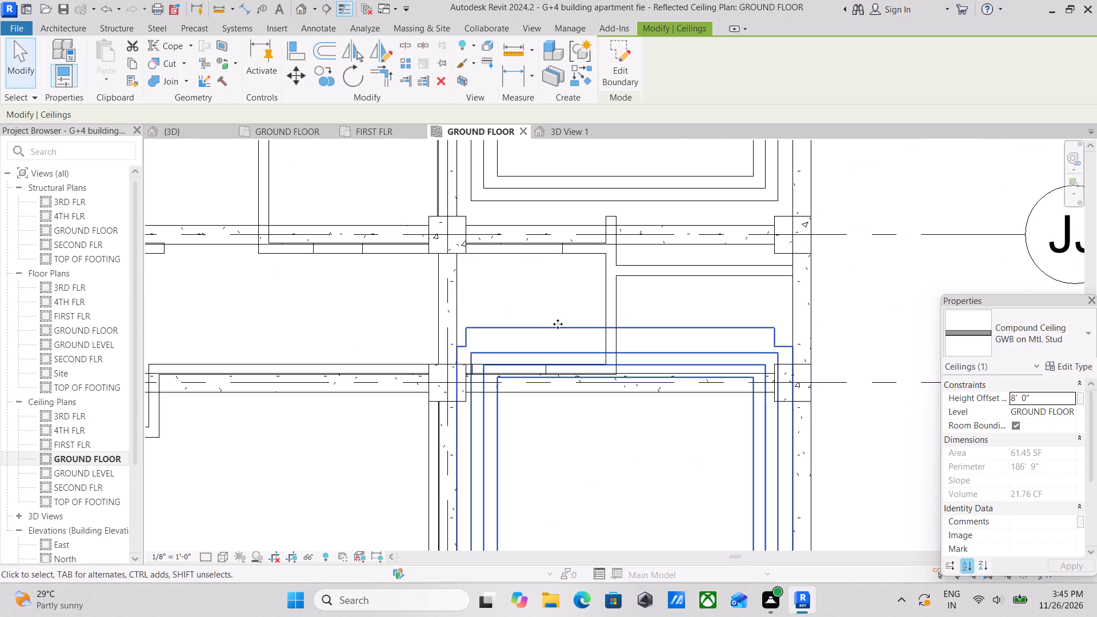
click(494, 328)
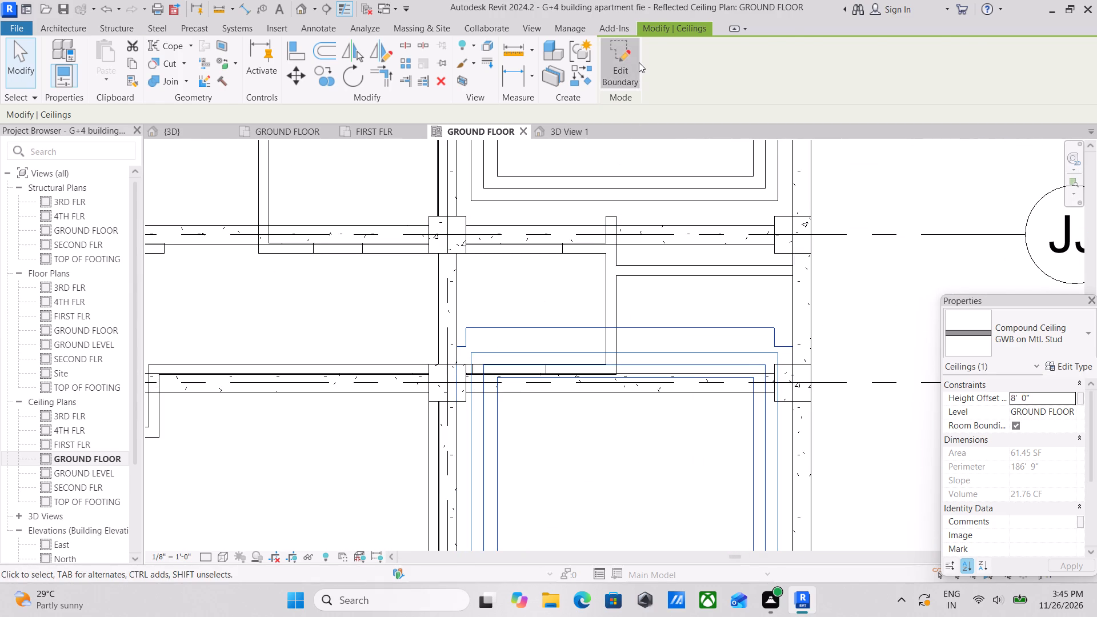
click(639, 62)
scroll(670, 388, up, 3)
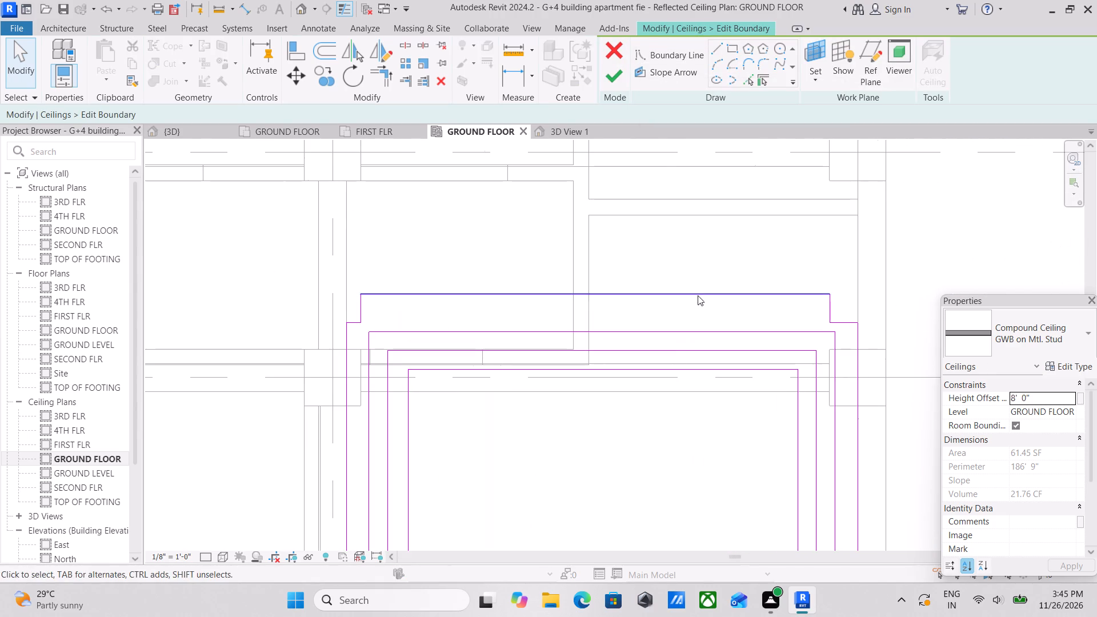
key(Escape)
click(692, 294)
right_click(692, 294)
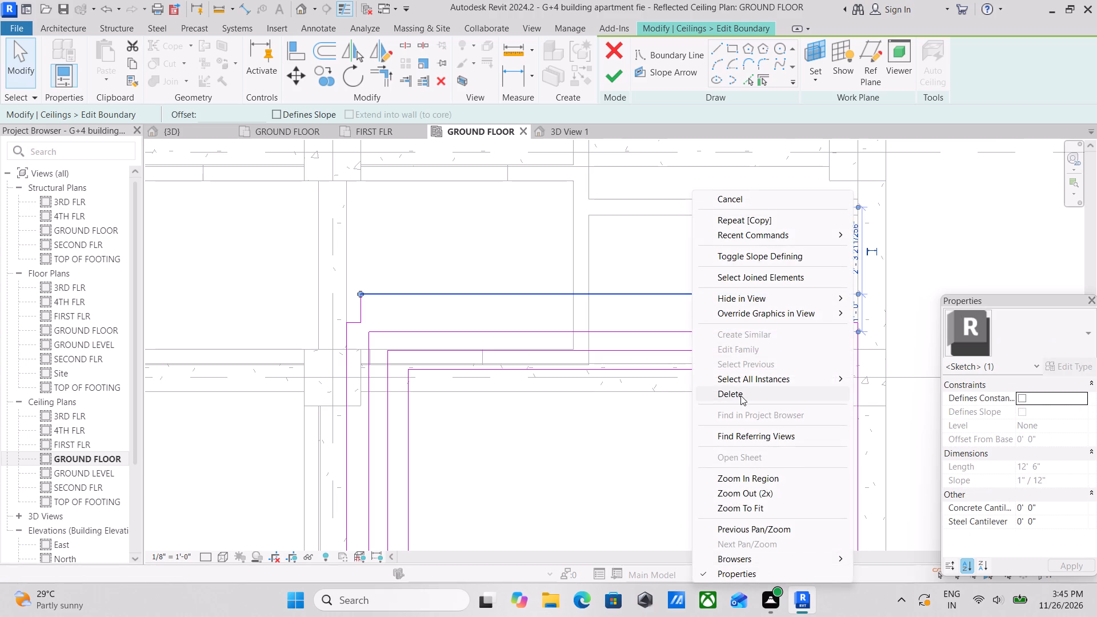
click(740, 395)
Delete the four short column-notch lines at the outer boundary's upper corners, leaving the long side lines.
click(828, 310)
right_click(828, 310)
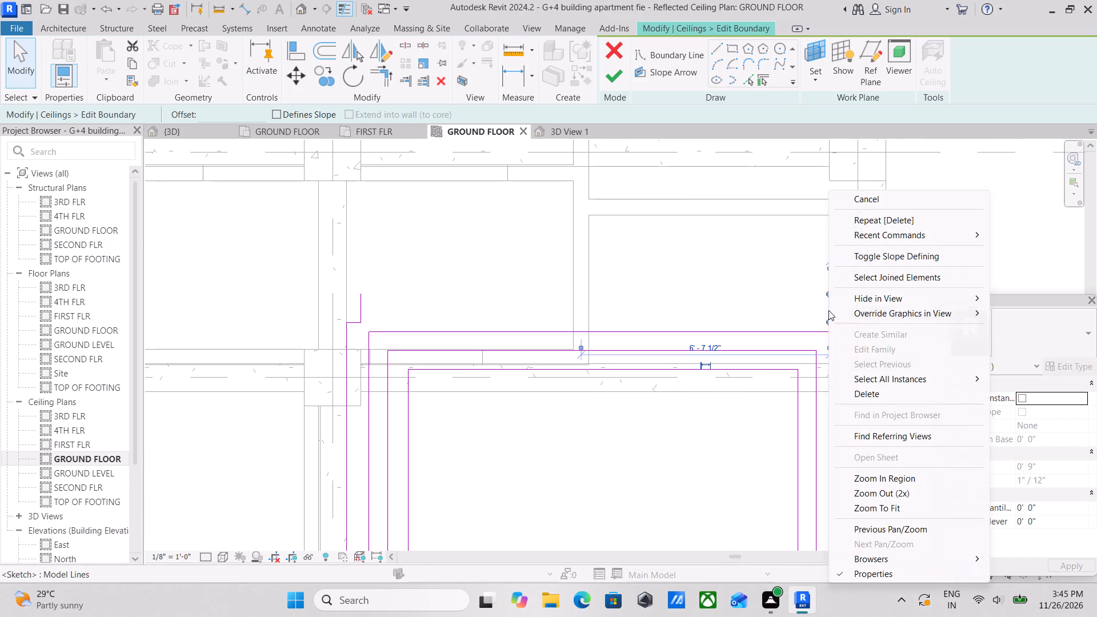
click(873, 393)
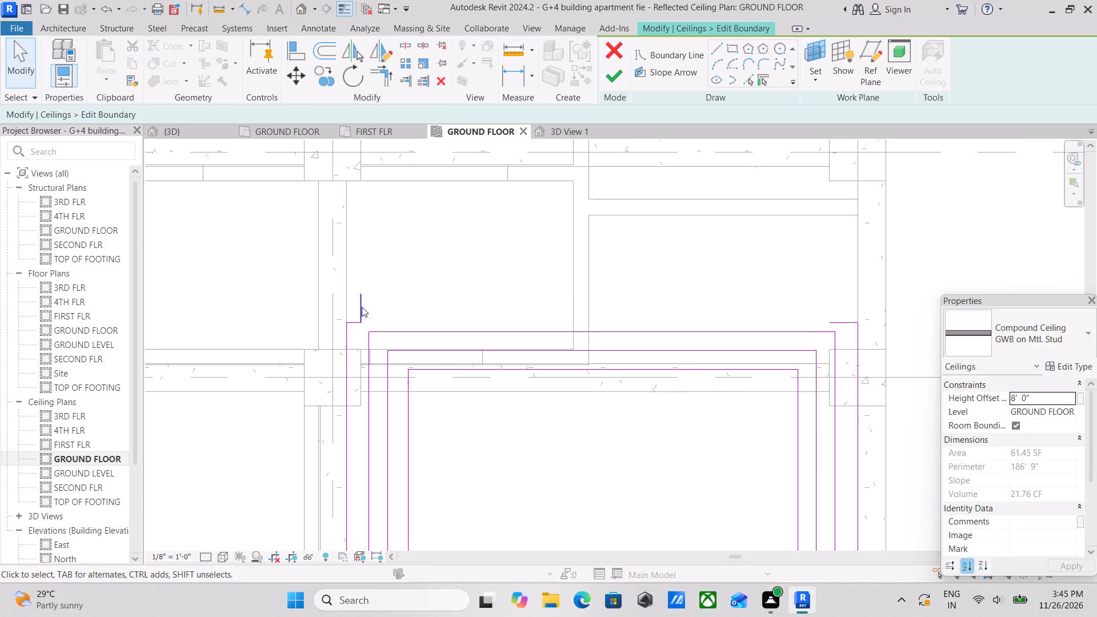
click(362, 307)
right_click(362, 307)
click(419, 394)
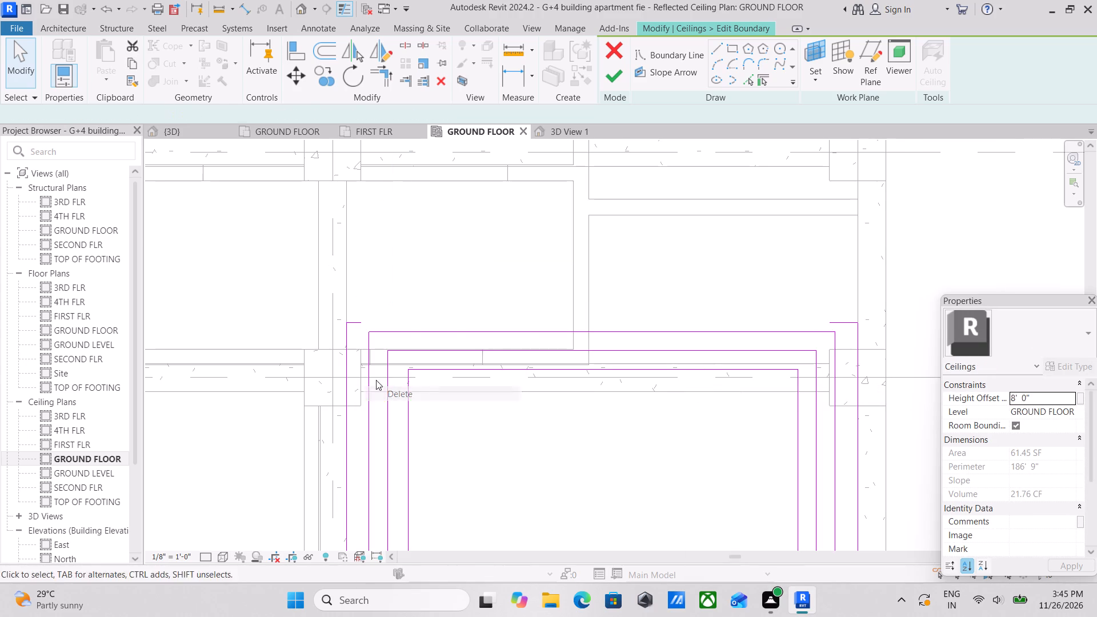
scroll(339, 338, up, 3)
click(358, 316)
right_click(358, 316)
click(425, 395)
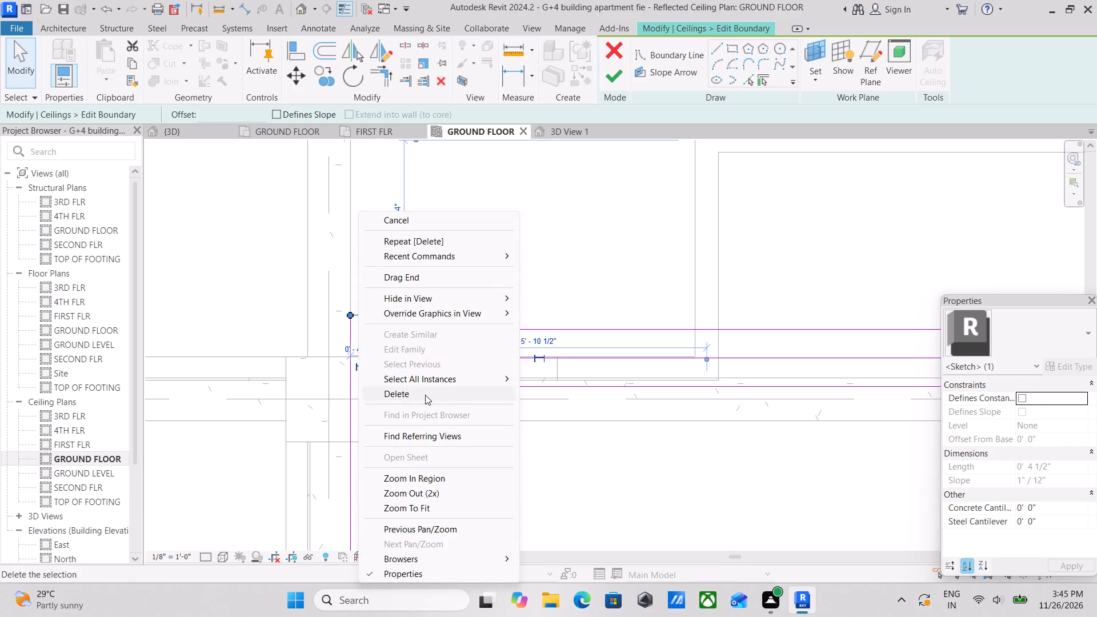
middle_drag(581, 372, 141, 369)
middle_drag(436, 367, 316, 367)
click(550, 307)
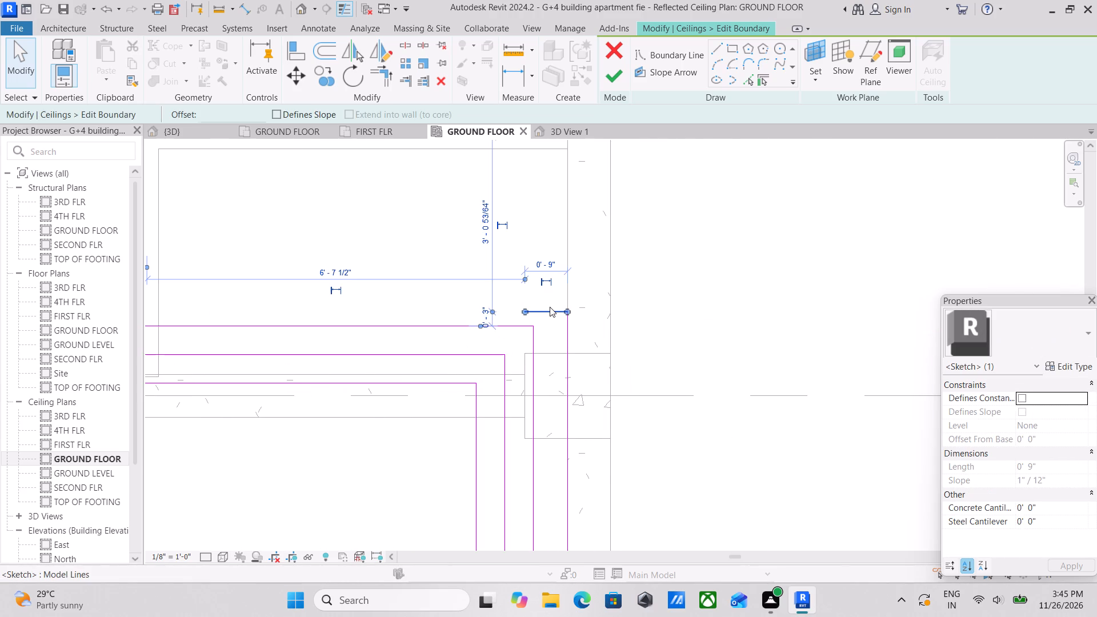
right_click(550, 307)
click(585, 396)
Delete the upper horizontal lines of the outermost and middle inner loops.
middle_drag(419, 379, 618, 374)
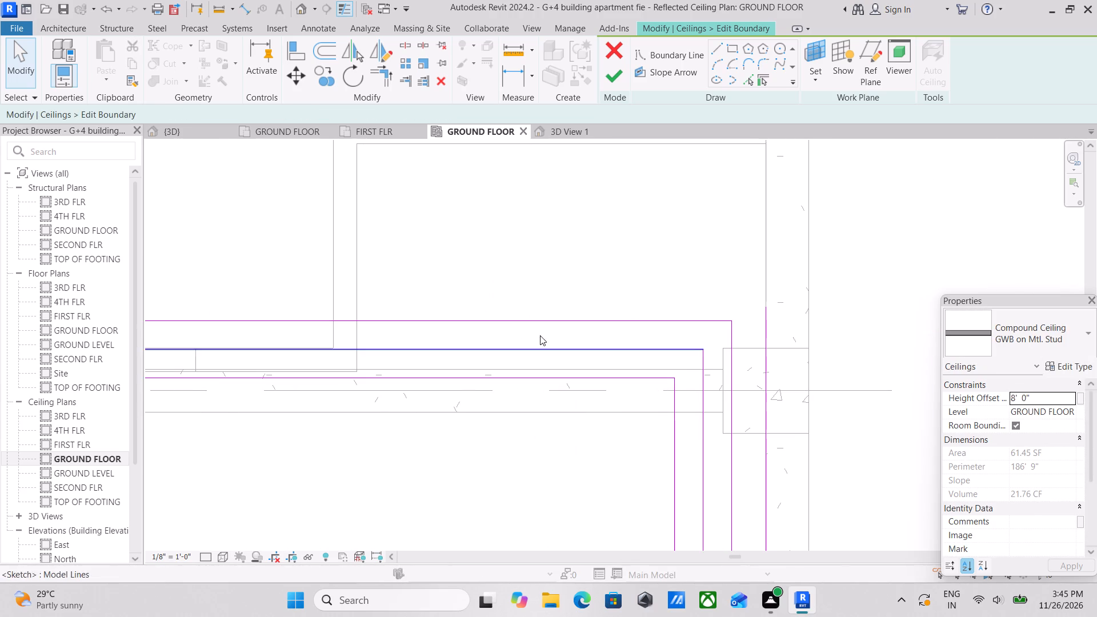
click(519, 316)
right_click(519, 316)
click(568, 398)
middle_drag(418, 396, 624, 389)
click(592, 342)
right_click(592, 342)
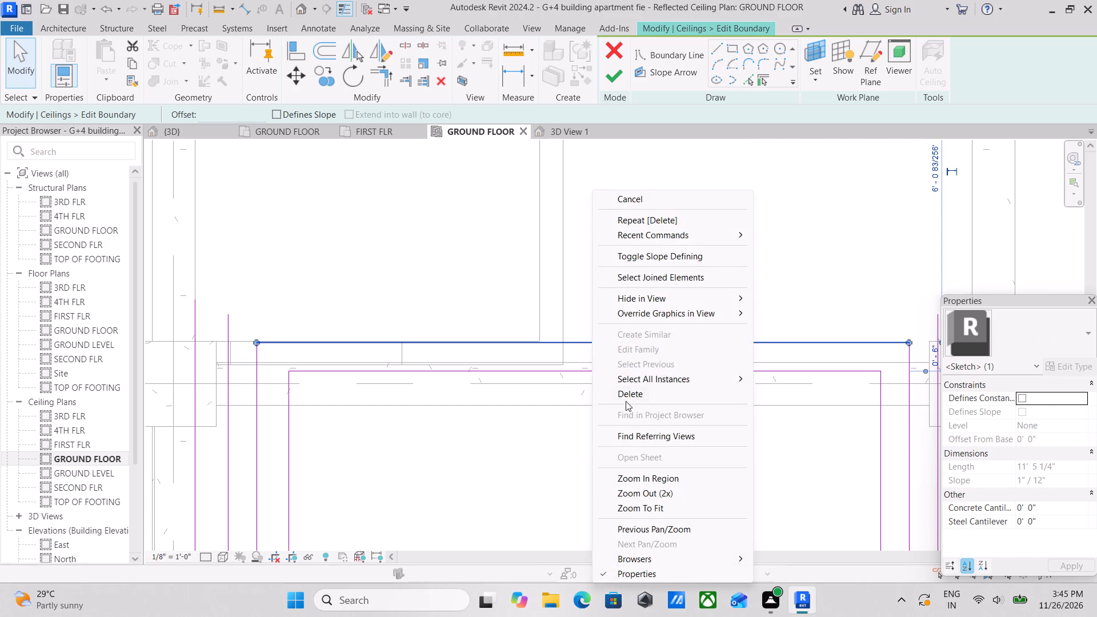
click(632, 392)
Nudge the innermost loop's upper line down onto the lower face of the wall along grid KK.
middle_drag(614, 380, 341, 350)
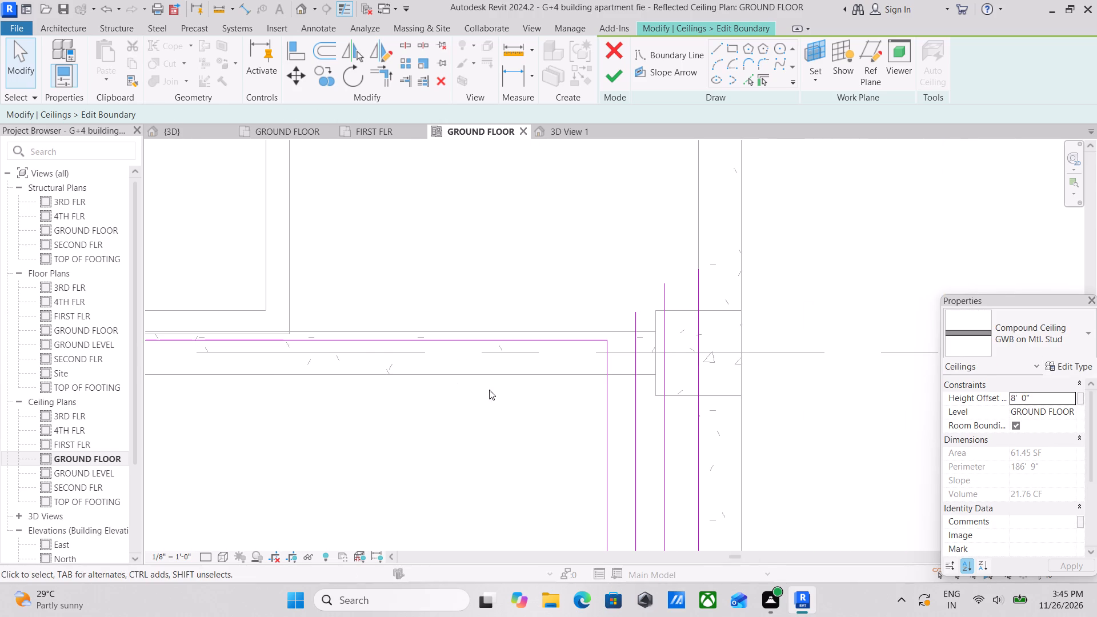
click(489, 343)
middle_drag(400, 422, 555, 431)
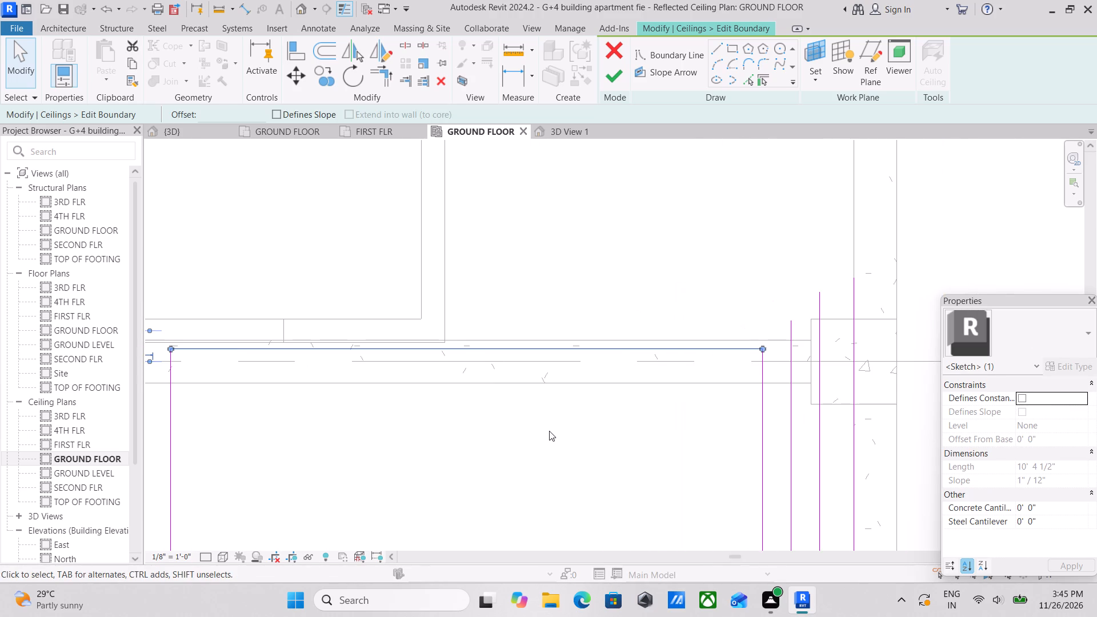
key(Down)
key(Down)
key(Down)
key(Down)
key(Down)
key(Down)
key(Down)
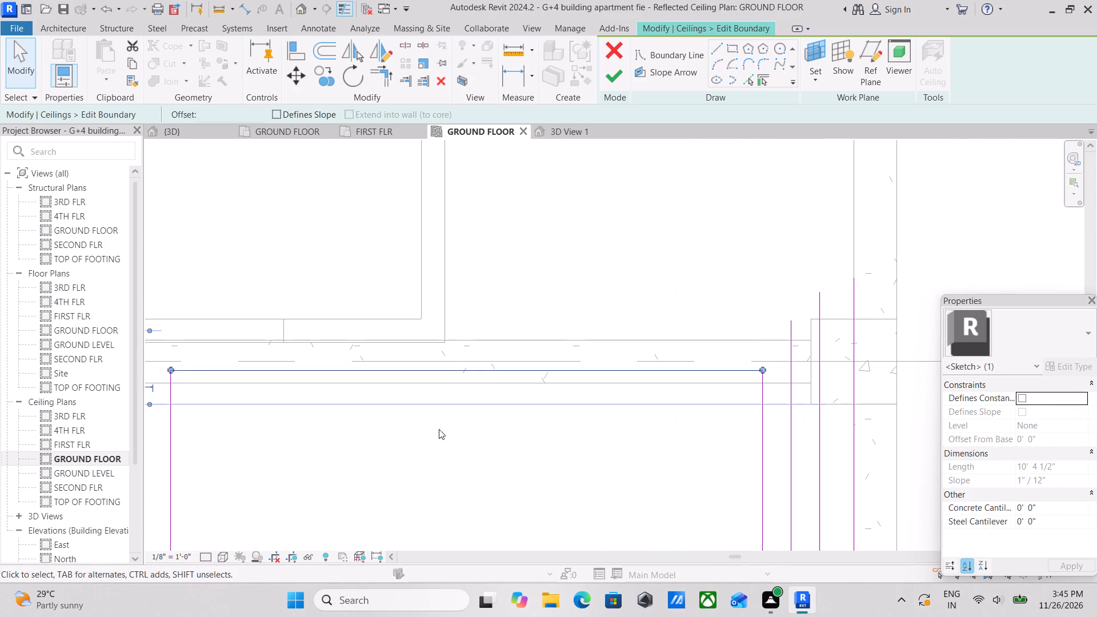
middle_drag(439, 429, 612, 418)
key(Down)
key(Down)
middle_drag(582, 428, 493, 430)
key(Down)
key(Down)
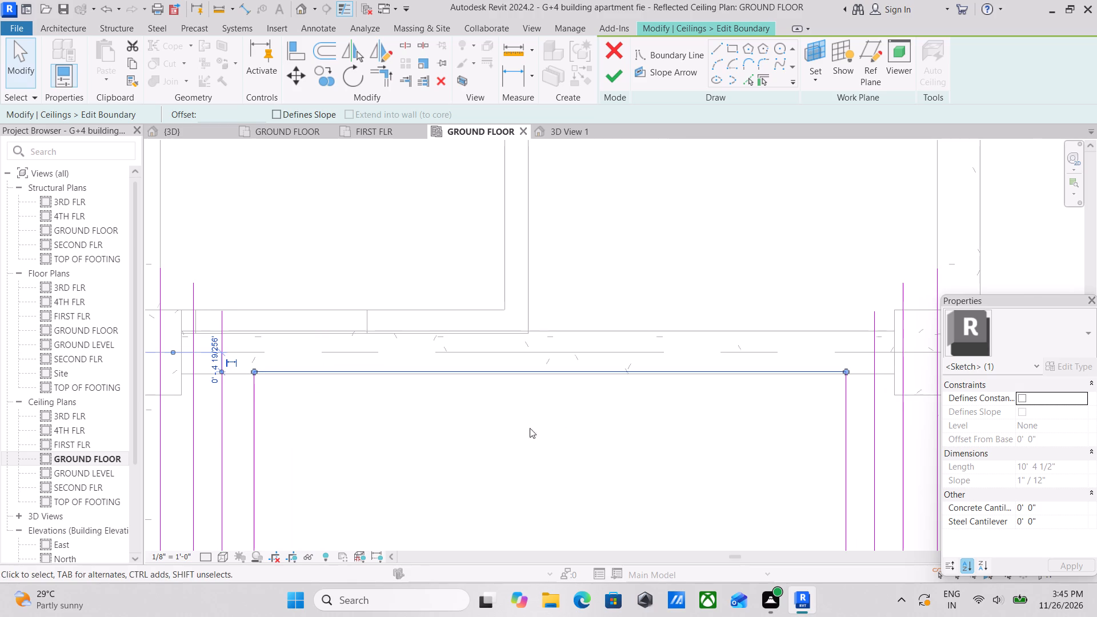
scroll(642, 414, up, 2)
key(Up)
scroll(722, 372, up, 1)
middle_drag(716, 374, 501, 415)
scroll(739, 405, up, 2)
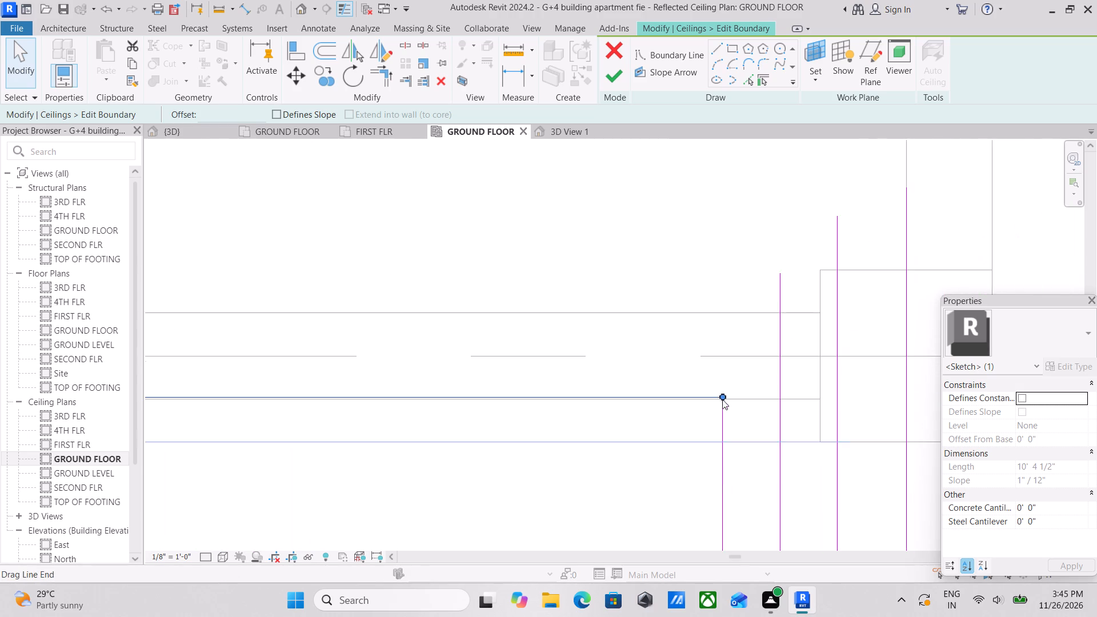
scroll(722, 399, up, 4)
key(Down)
scroll(709, 405, up, 9)
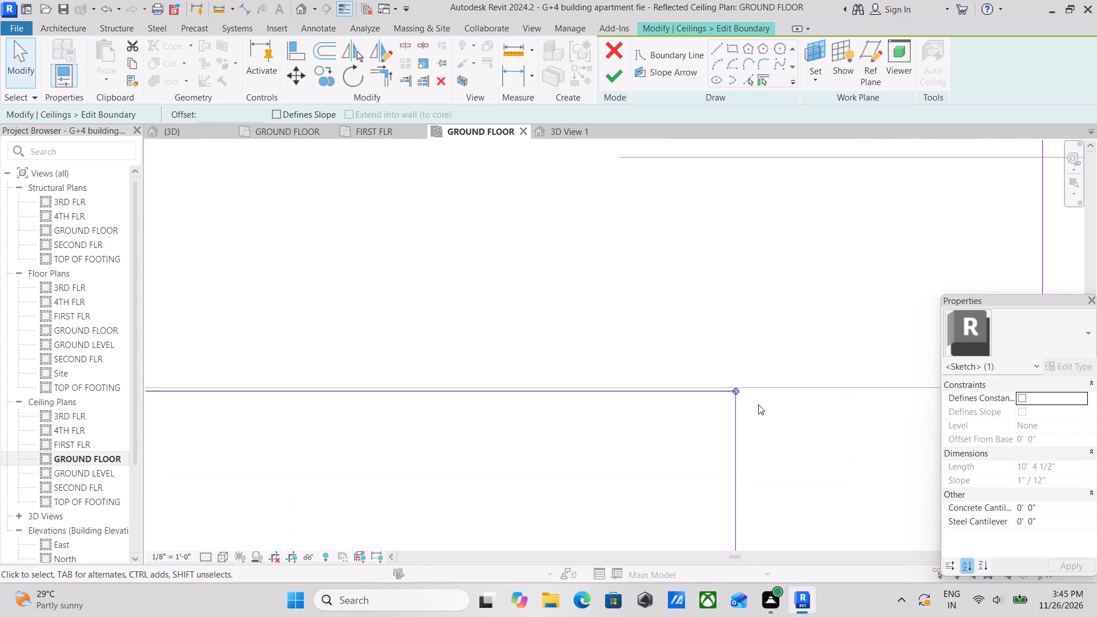
scroll(758, 404, up, 2)
key(Up)
scroll(726, 391, up, 2)
key(Up)
scroll(720, 379, up, 7)
key(Up)
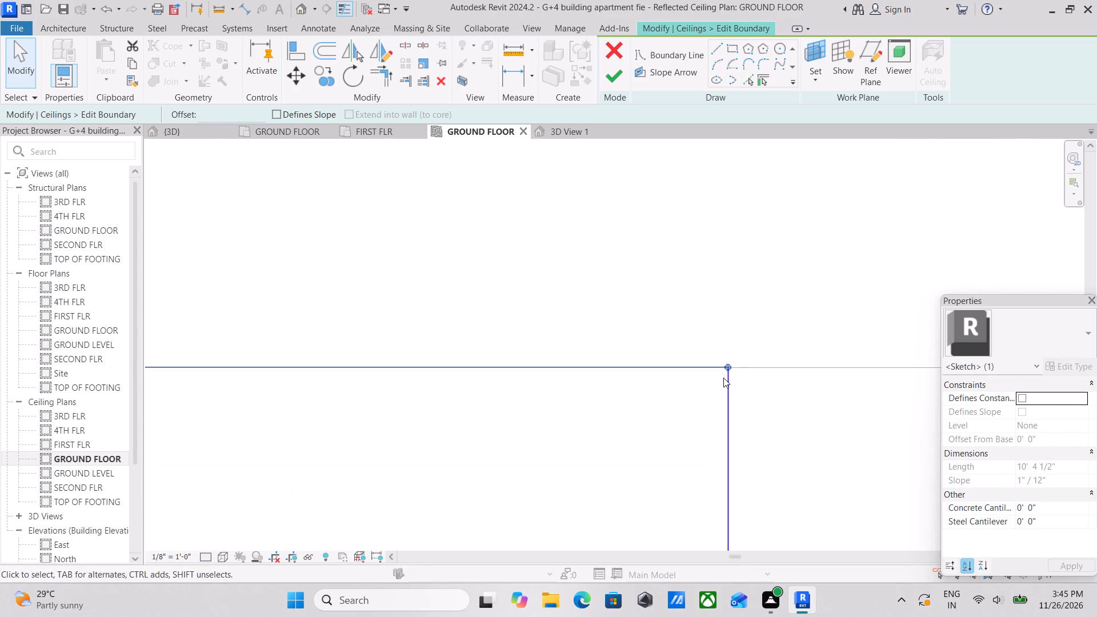
Nudge the innermost loop's upper line further down into the room, to nearly 2' below grid KK.
scroll(723, 378, down, 10)
scroll(490, 442, down, 13)
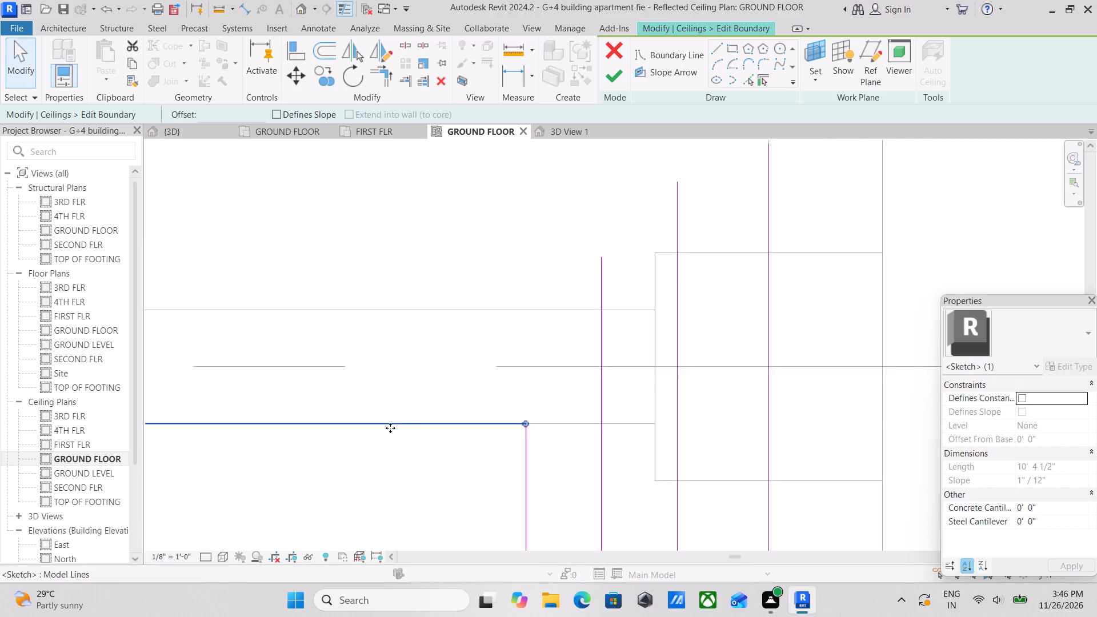
middle_drag(407, 426, 688, 364)
scroll(342, 396, down, 2)
middle_drag(352, 396, 624, 384)
scroll(377, 387, down, 2)
middle_drag(376, 388, 640, 388)
scroll(430, 392, down, 4)
middle_drag(447, 401, 505, 350)
key(Down)
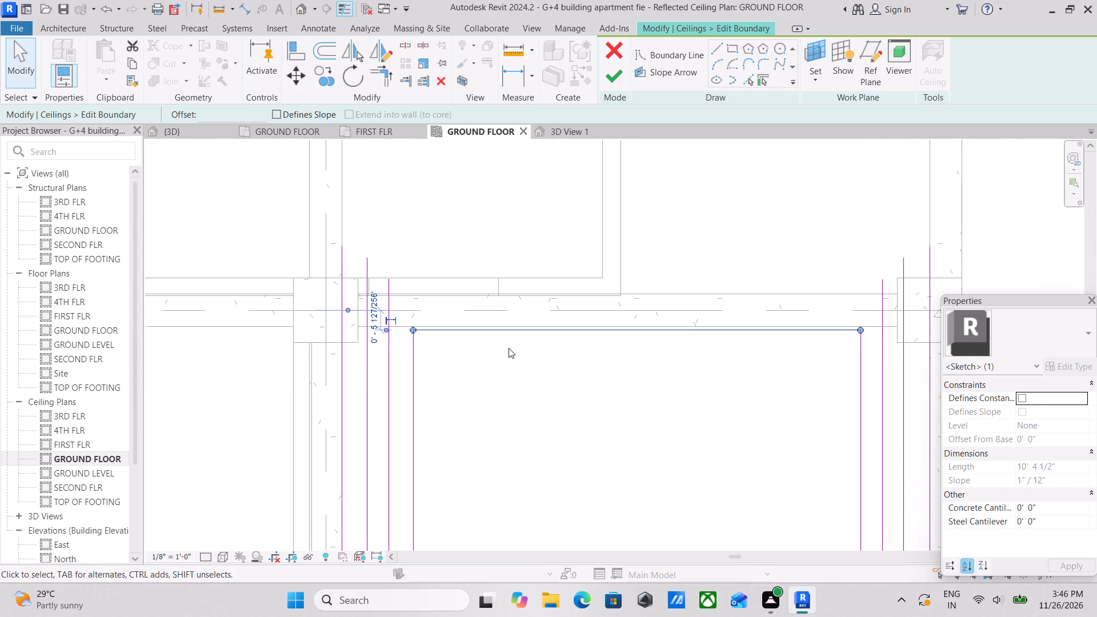
key(Down)
key(Down)
key(Down)
key(Down)
key(Down)
key(Down)
key(Down)
key(Down)
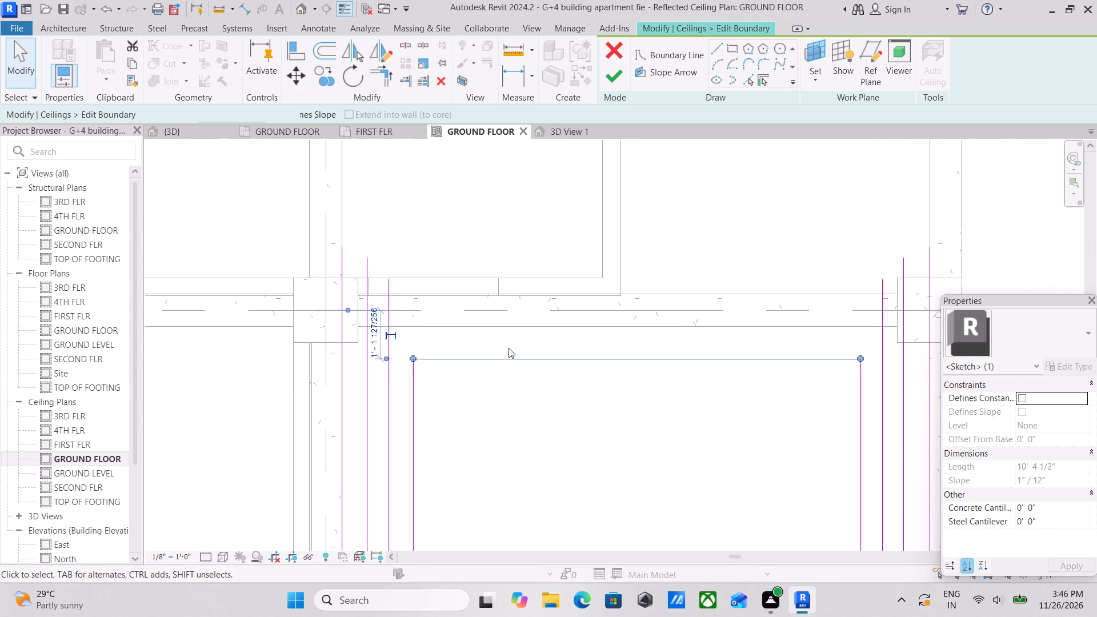
key(Down)
key(Down)
key(Down)
key(Down)
key(Down)
key(Down)
key(Down)
key(Down)
key(Down)
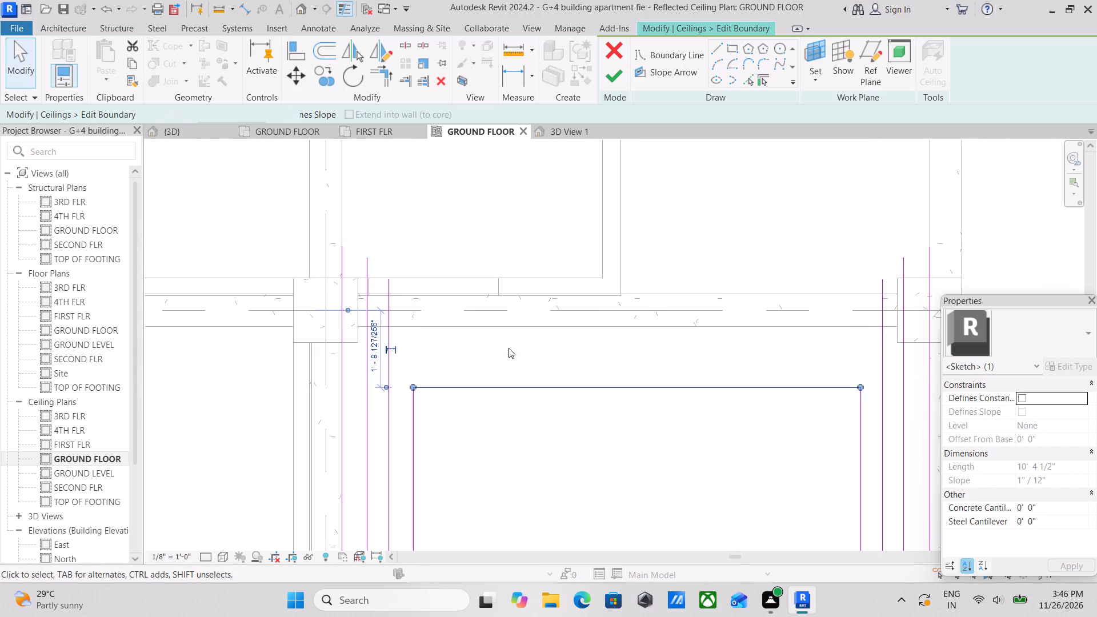
key(Down)
key(Escape)
Shorten the upper ends of the middle inner loop's two side lines to the level of the columns' lower faces at grid KK.
scroll(509, 348, down, 1)
middle_drag(509, 348, 313, 324)
click(637, 295)
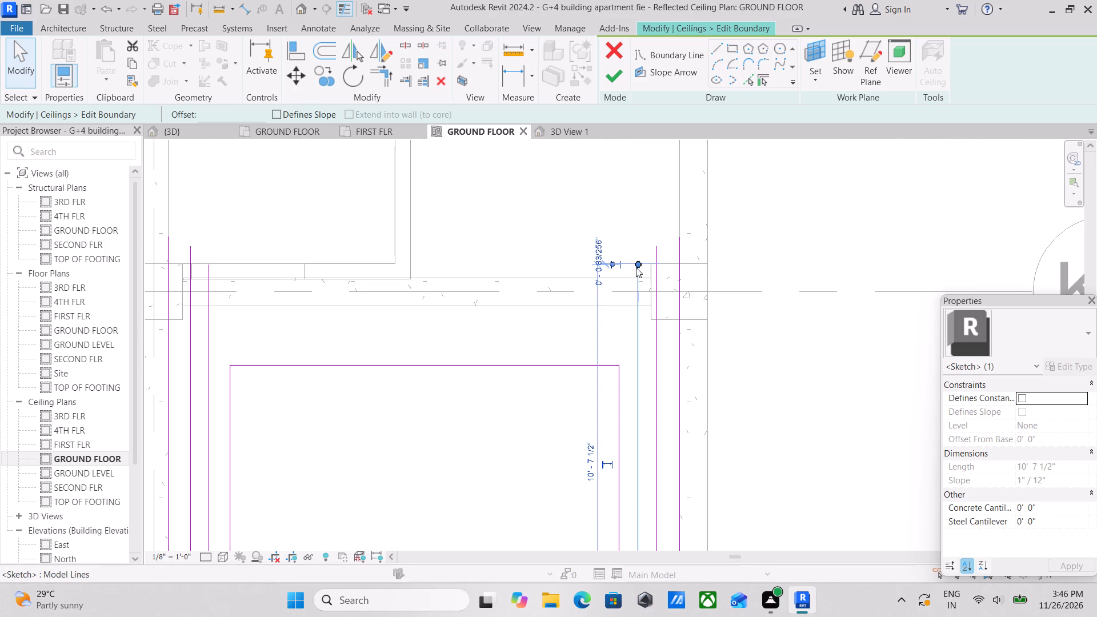
drag(636, 265, 644, 319)
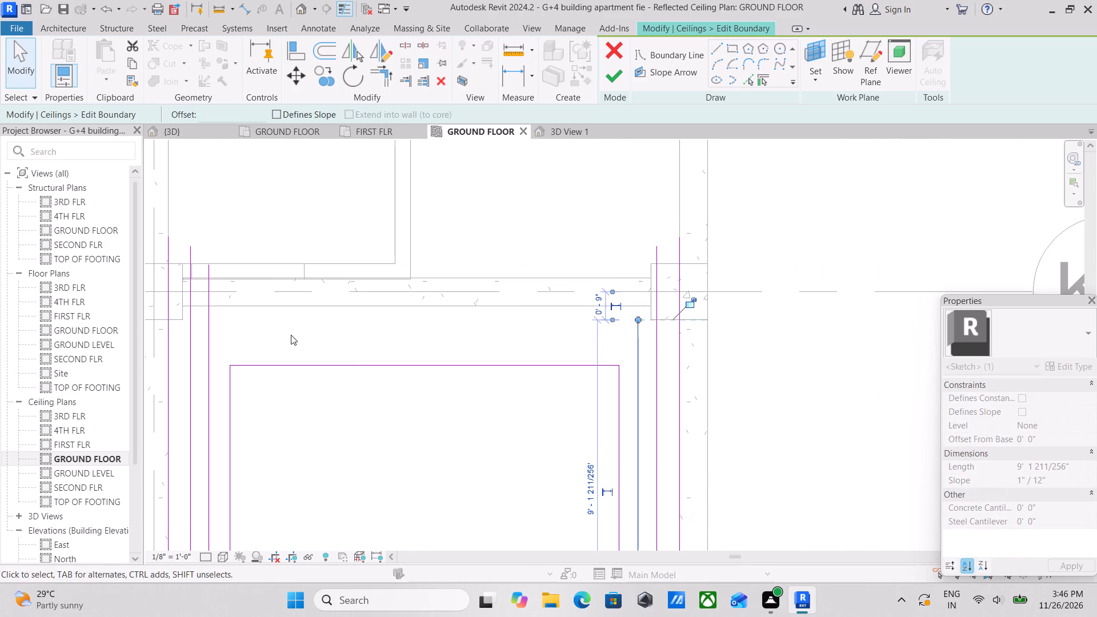
middle_drag(317, 355, 421, 405)
key(Escape)
middle_drag(325, 368, 438, 388)
click(427, 395)
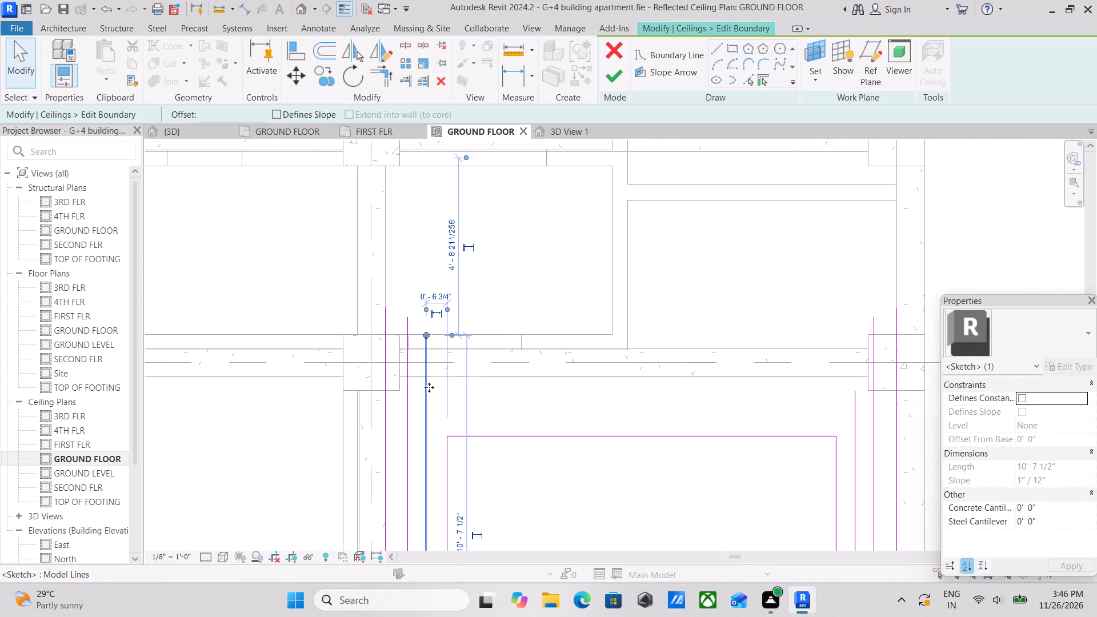
drag(424, 336, 418, 400)
key(Escape)
middle_drag(470, 409, 466, 422)
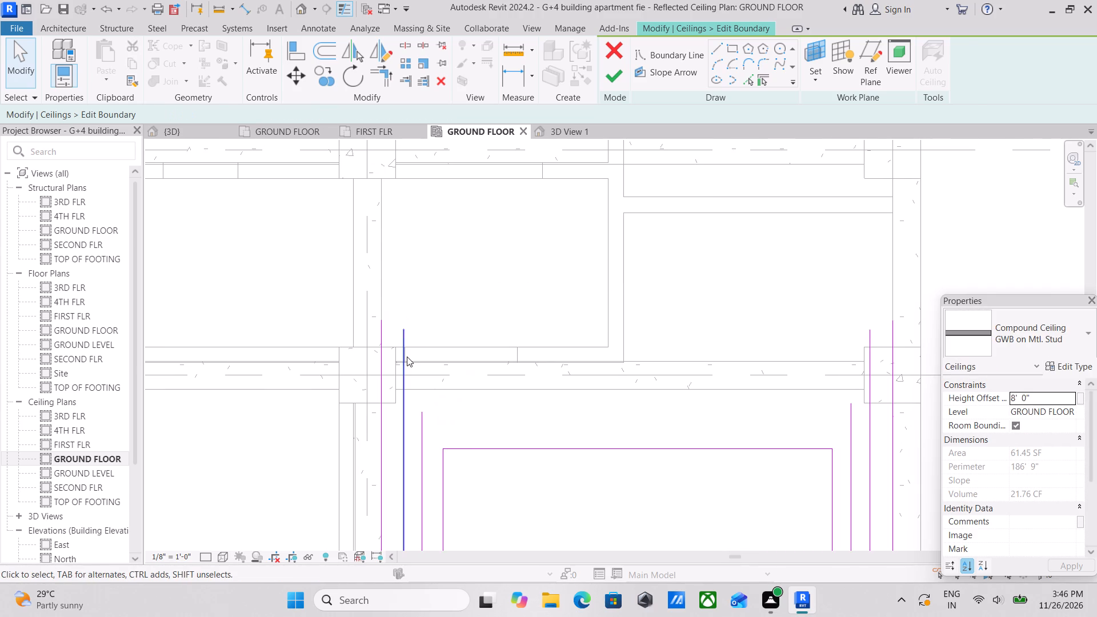
Shorten the outermost inner loop's left side line to just below the column and the outer boundary's left line to the wall's lower face.
click(407, 356)
drag(402, 331, 400, 407)
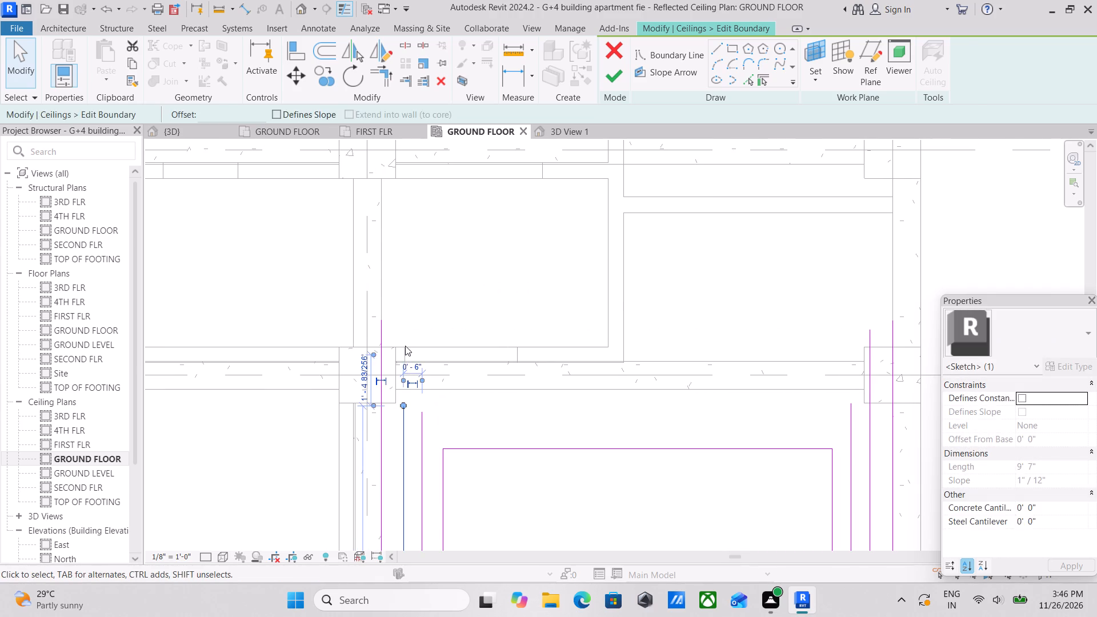
key(Escape)
click(383, 348)
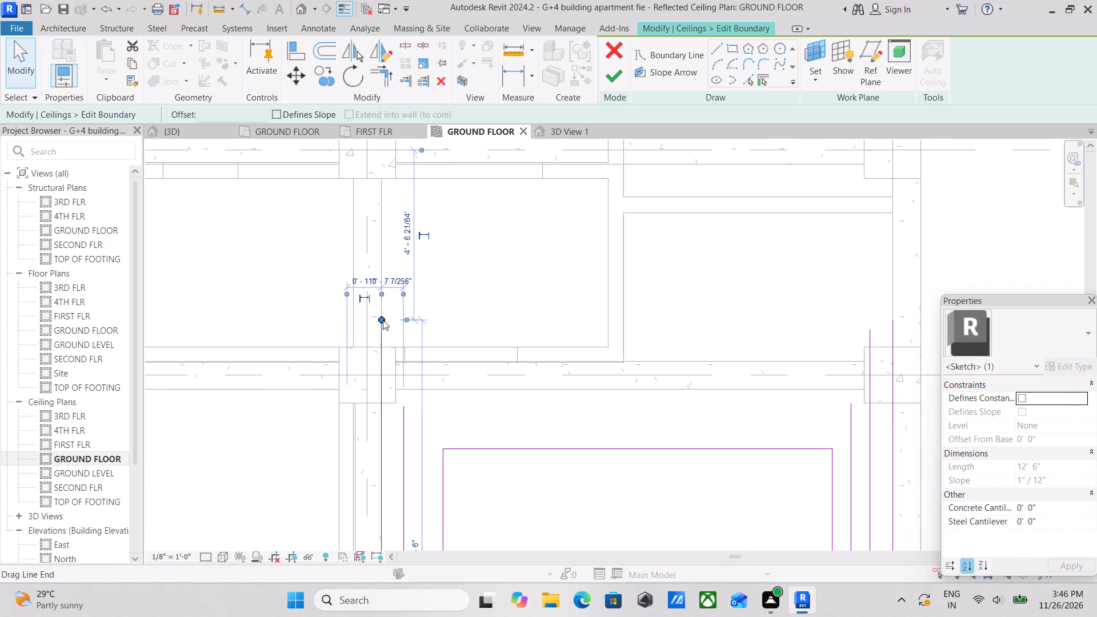
drag(382, 319, 384, 390)
middle_drag(473, 397, 361, 412)
key(F1)
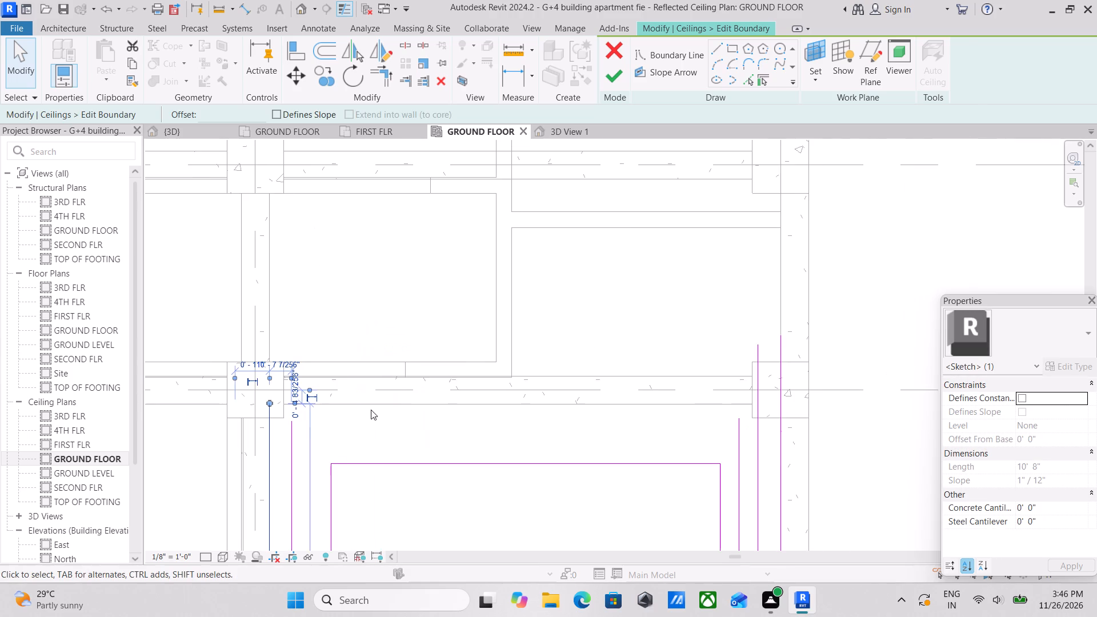
key(Escape)
Shorten the right side lines of the middle and outermost inner loops to about 1' 5" and 11" below grid KK.
middle_drag(611, 419, 481, 425)
middle_drag(564, 418, 483, 404)
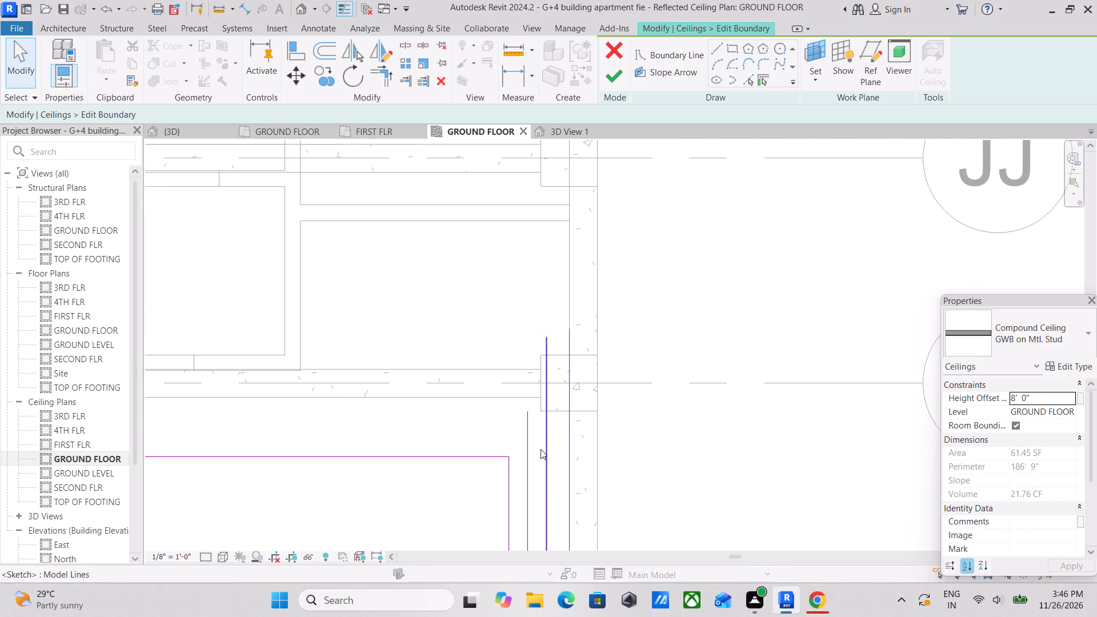
click(530, 444)
drag(526, 410, 522, 435)
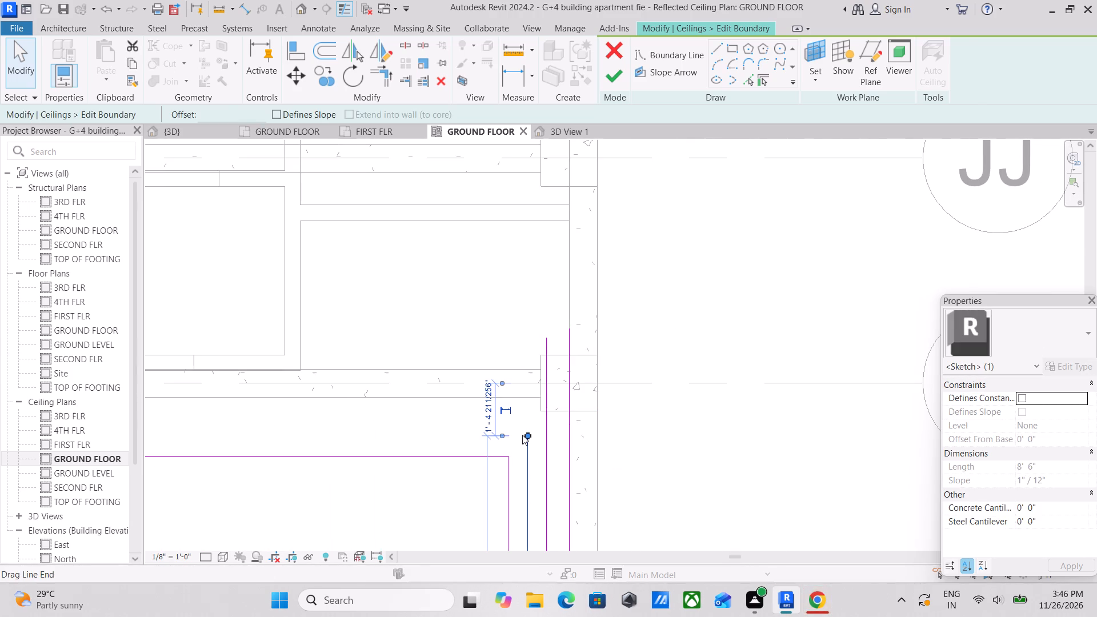
key(Escape)
click(550, 394)
drag(550, 337, 539, 418)
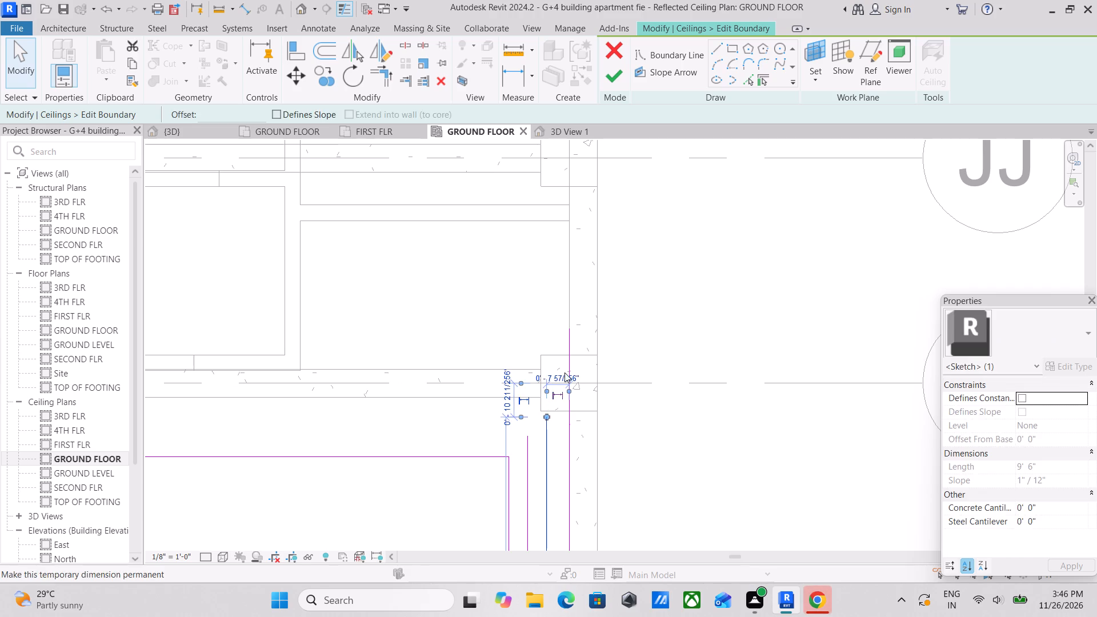
key(Escape)
Pull the upper end of the outer boundary's left side line down to the lower face of the left column.
middle_drag(537, 434, 600, 334)
middle_drag(313, 418, 504, 429)
scroll(498, 431, down, 2)
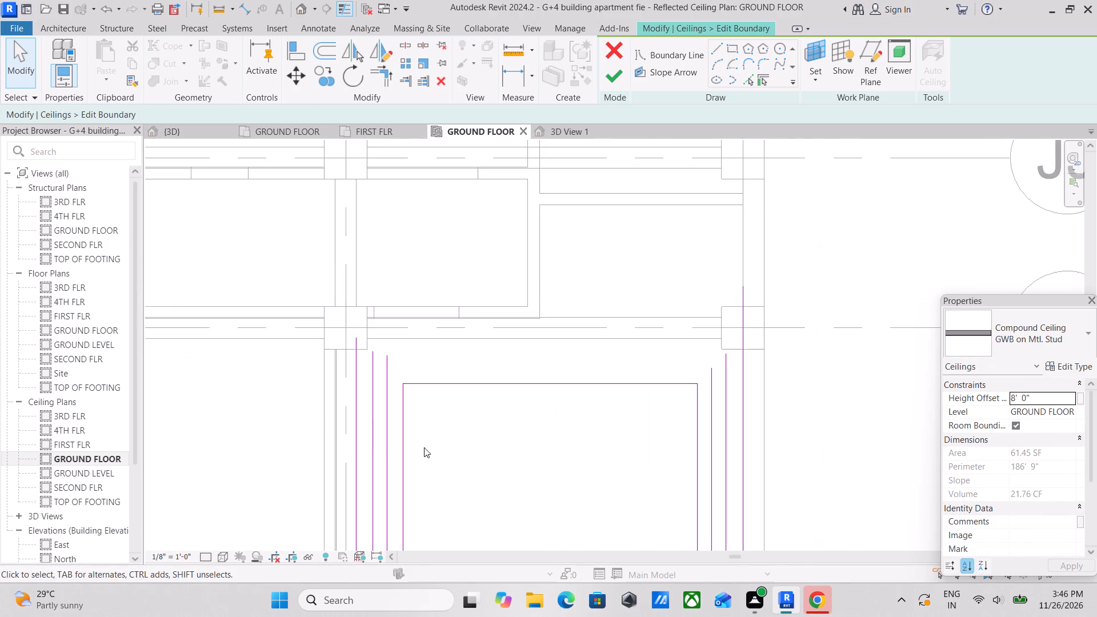
middle_drag(366, 440, 418, 478)
scroll(409, 397, up, 8)
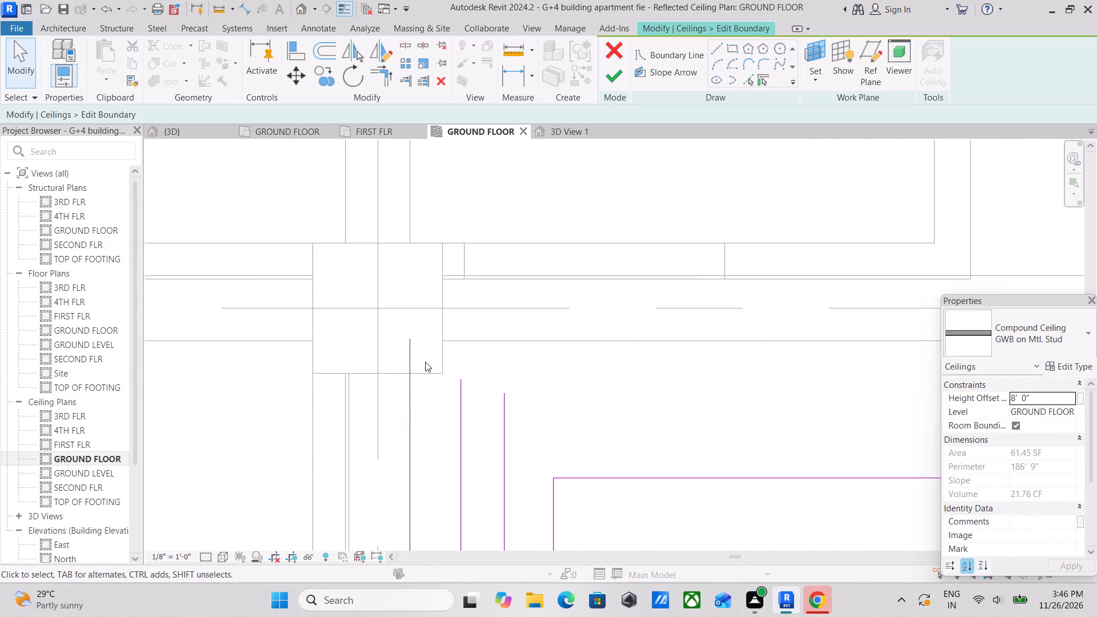
click(414, 352)
drag(406, 342, 405, 376)
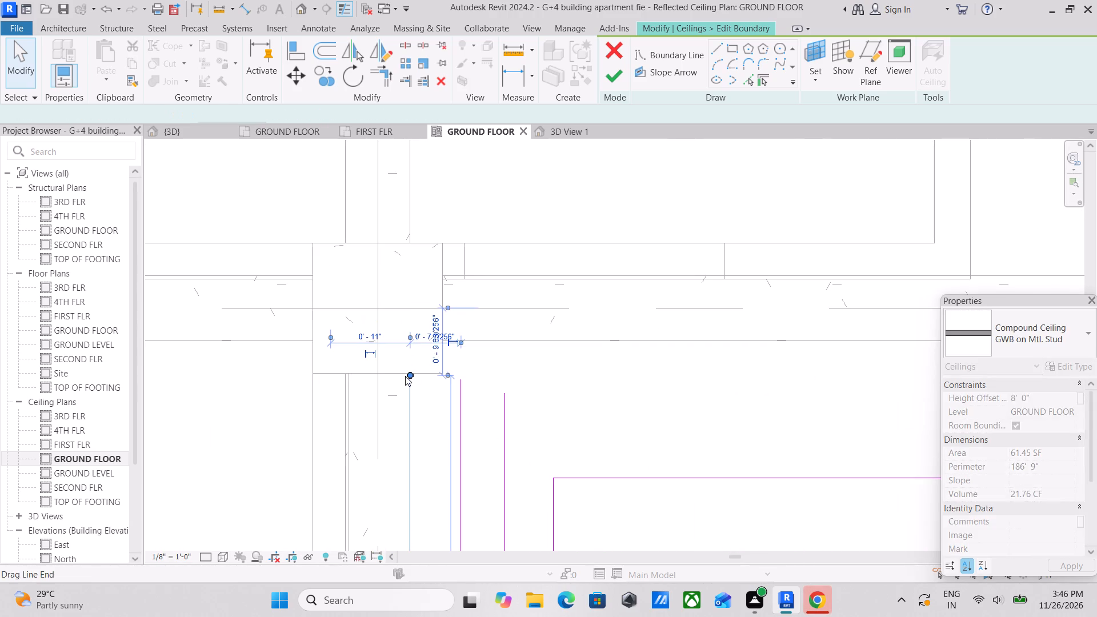
scroll(407, 376, up, 7)
key(Escape)
click(407, 388)
click(408, 377)
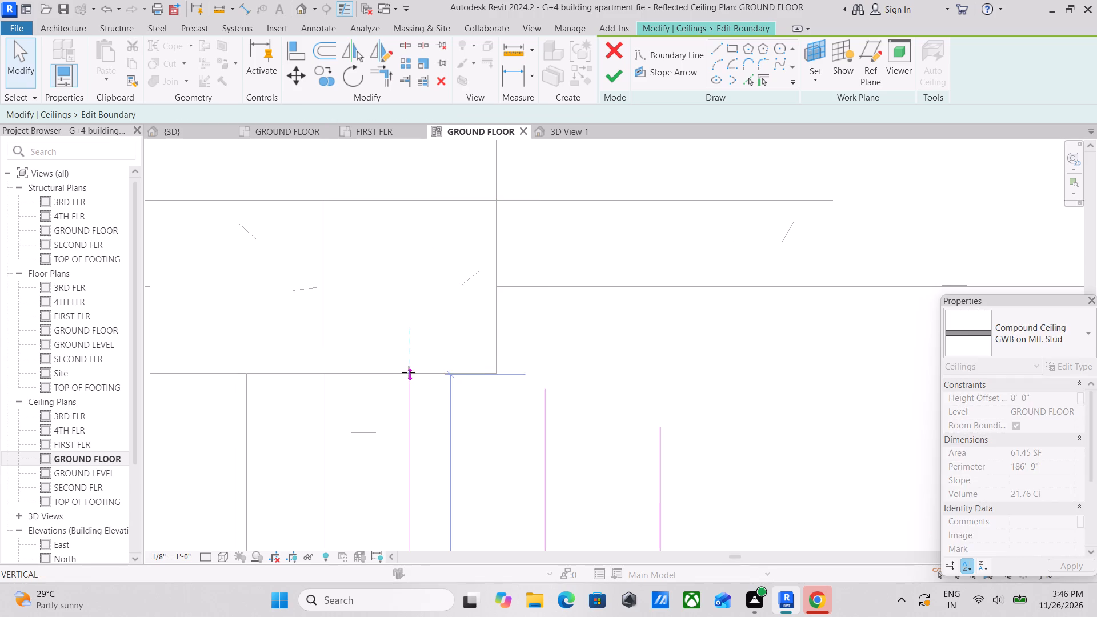
key(Escape)
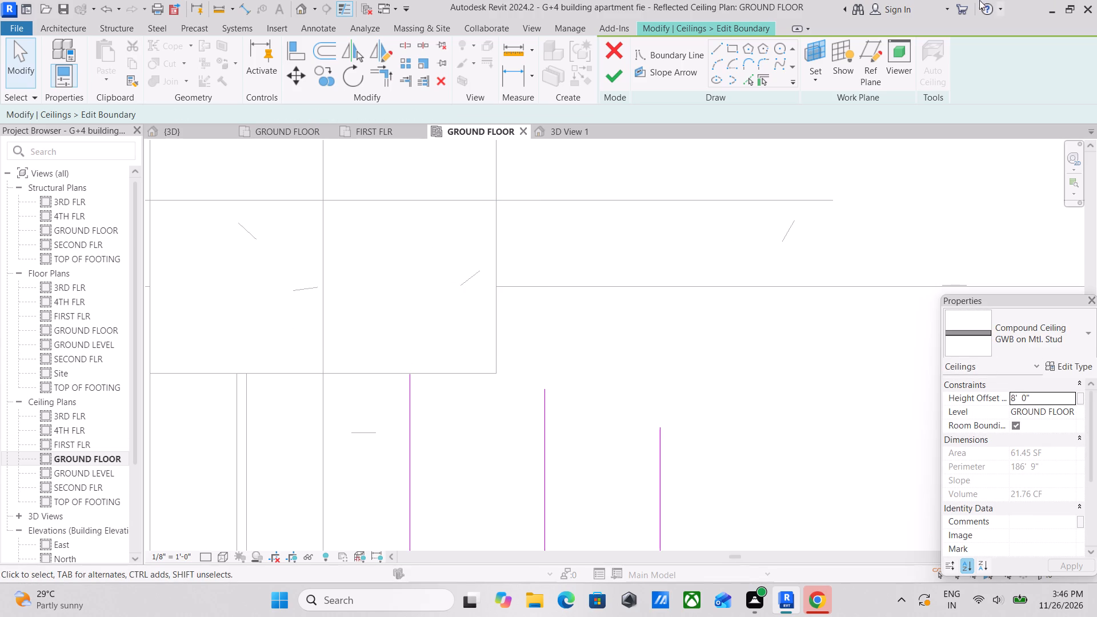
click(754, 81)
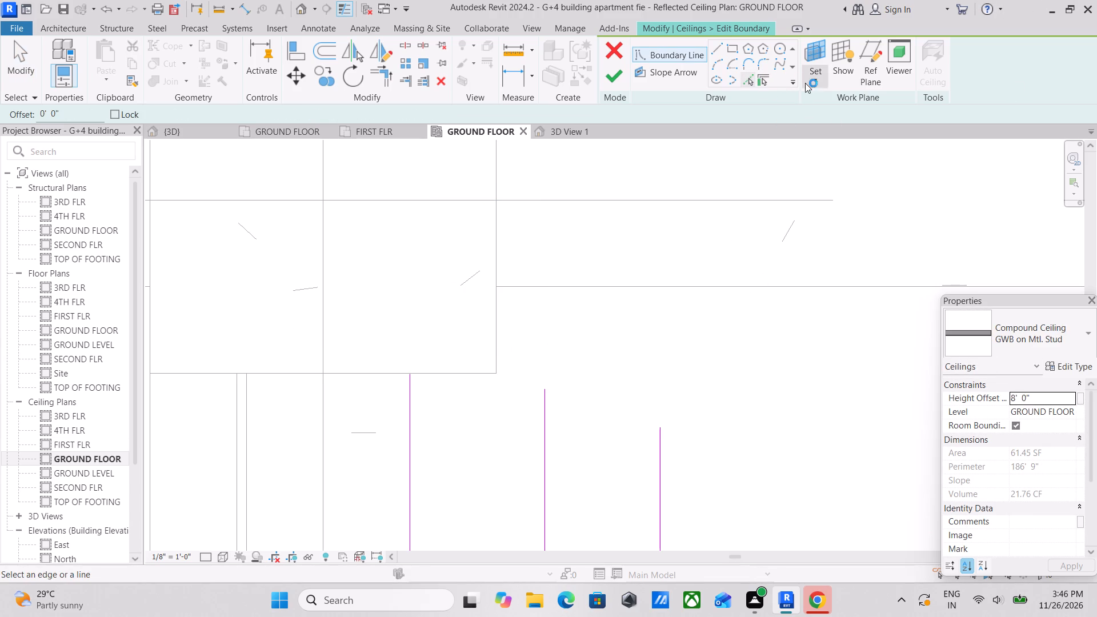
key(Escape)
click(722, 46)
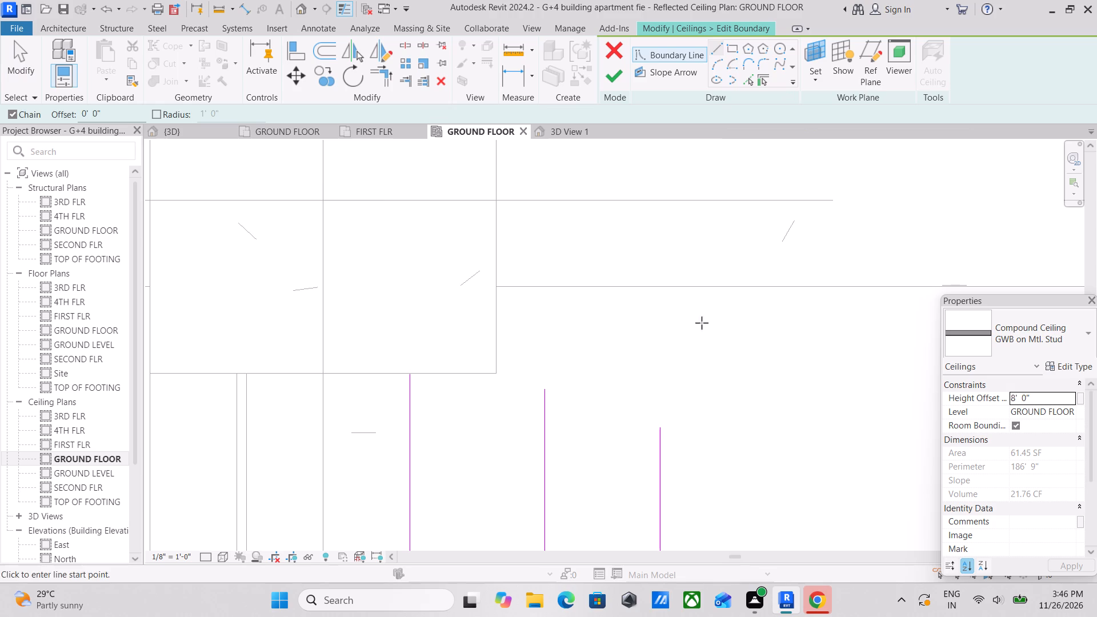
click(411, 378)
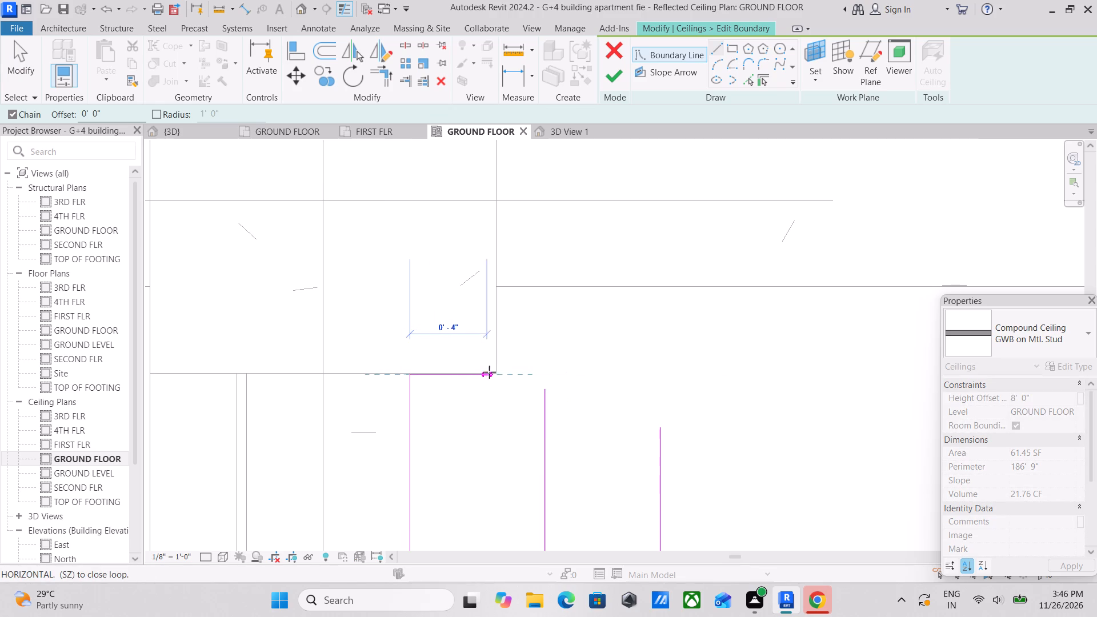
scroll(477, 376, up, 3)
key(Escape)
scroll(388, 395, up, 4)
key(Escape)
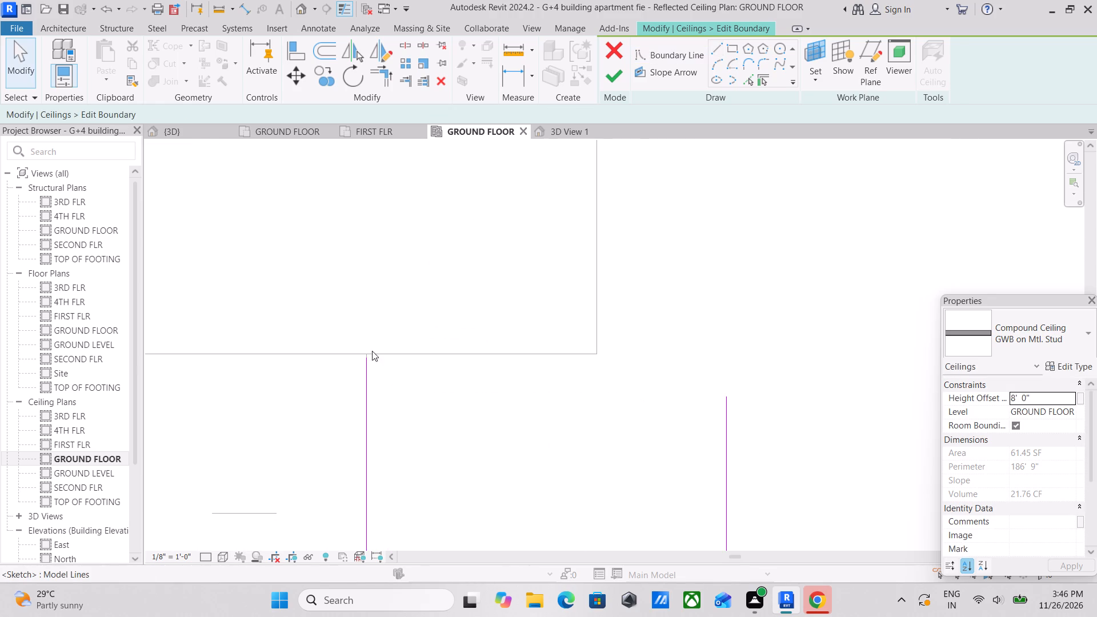
Adjust the upper end of the outer boundary's left side line so it sits exactly on the left column's lower face.
scroll(395, 376, up, 4)
key(Escape)
key(Escape)
click(343, 402)
drag(346, 347, 346, 346)
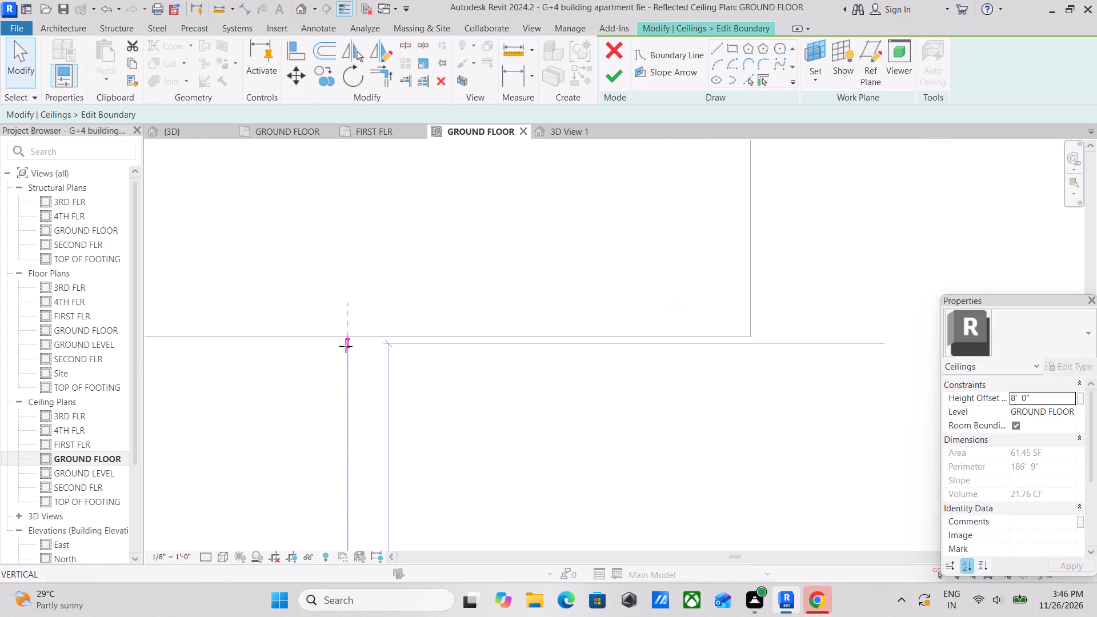
drag(346, 346, 345, 336)
scroll(347, 338, up, 3)
key(Escape)
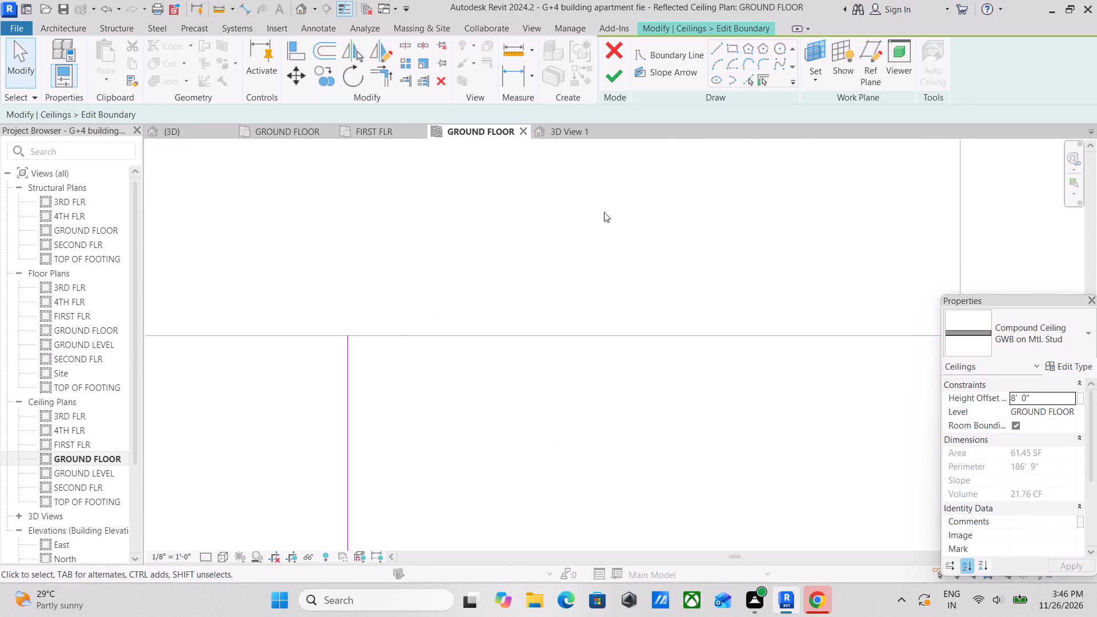
Draw a boundary line up the left column's inner face, from its lower corner to the lower face of the wall along grid KK.
click(714, 42)
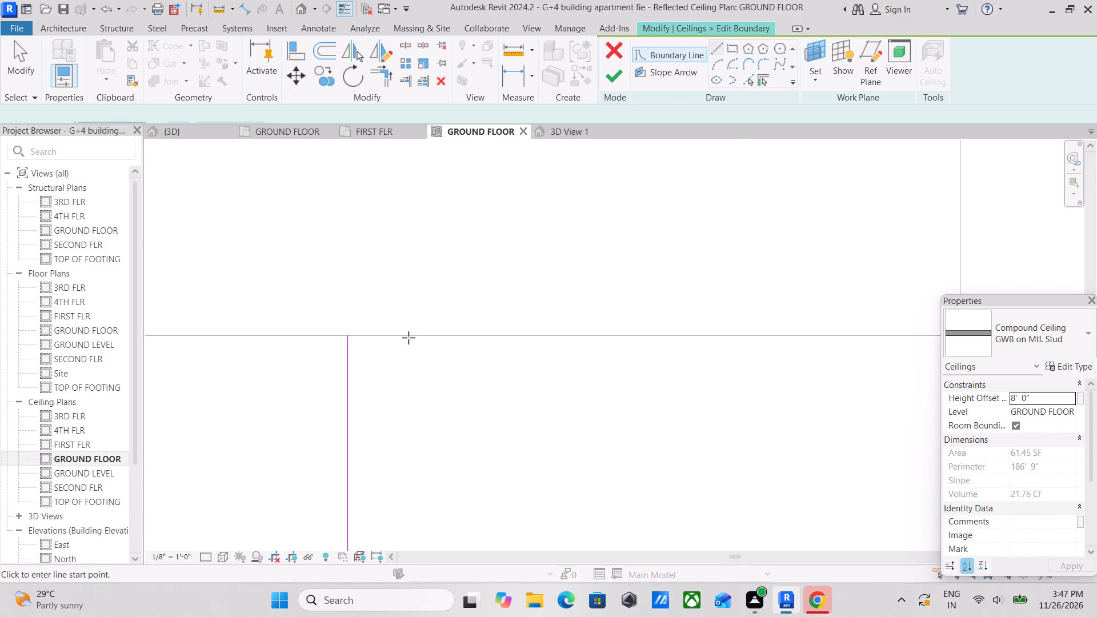
click(345, 338)
scroll(906, 327, up, 1)
middle_drag(906, 327, 647, 337)
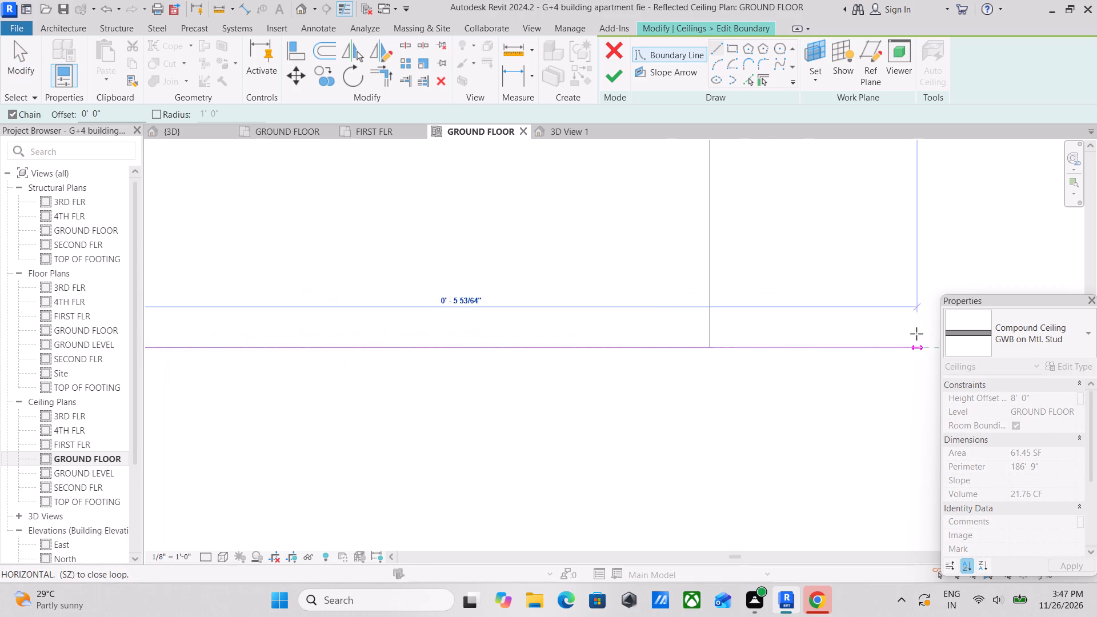
scroll(711, 346, up, 3)
key(Escape)
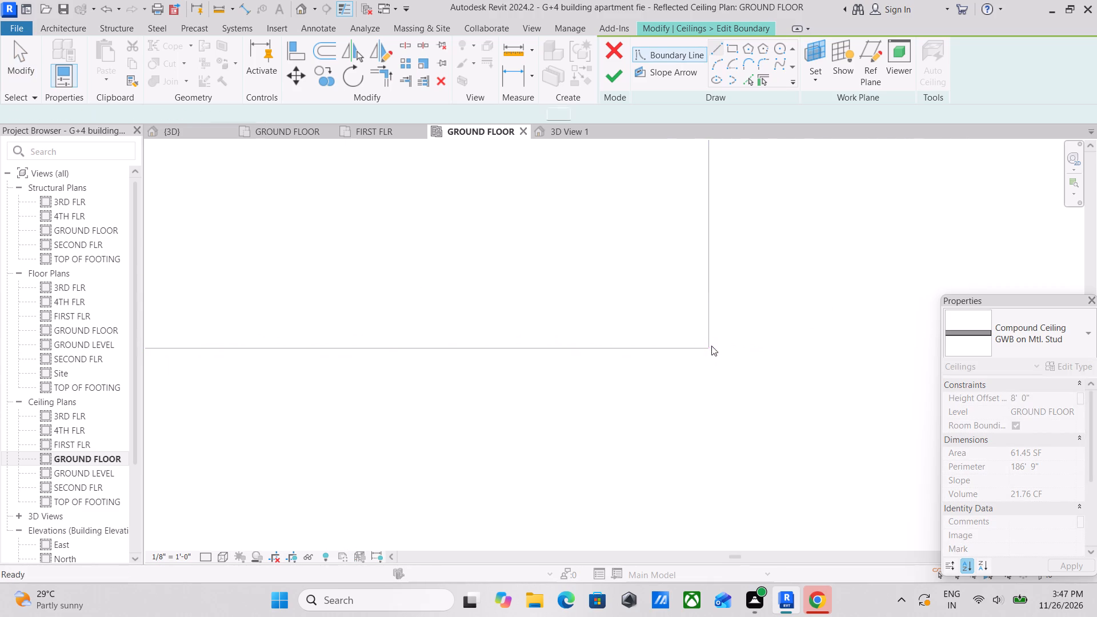
scroll(717, 344, down, 4)
click(715, 347)
middle_drag(706, 267, 750, 488)
scroll(754, 315, down, 1)
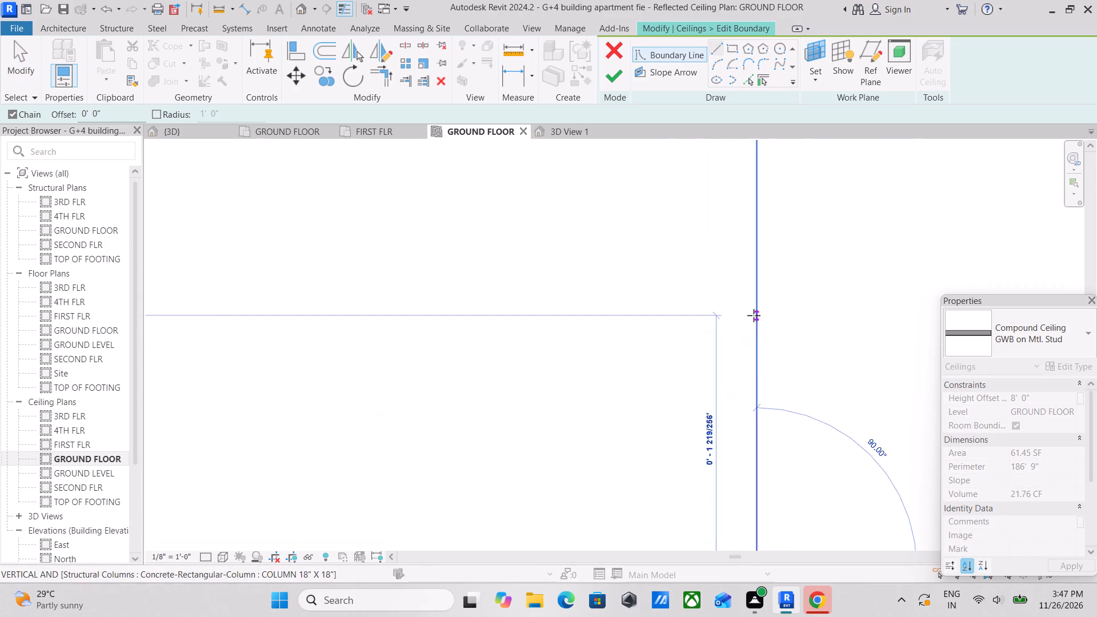
scroll(754, 315, down, 1)
middle_drag(754, 315, 774, 493)
scroll(786, 287, down, 3)
middle_drag(782, 303, 788, 443)
click(786, 387)
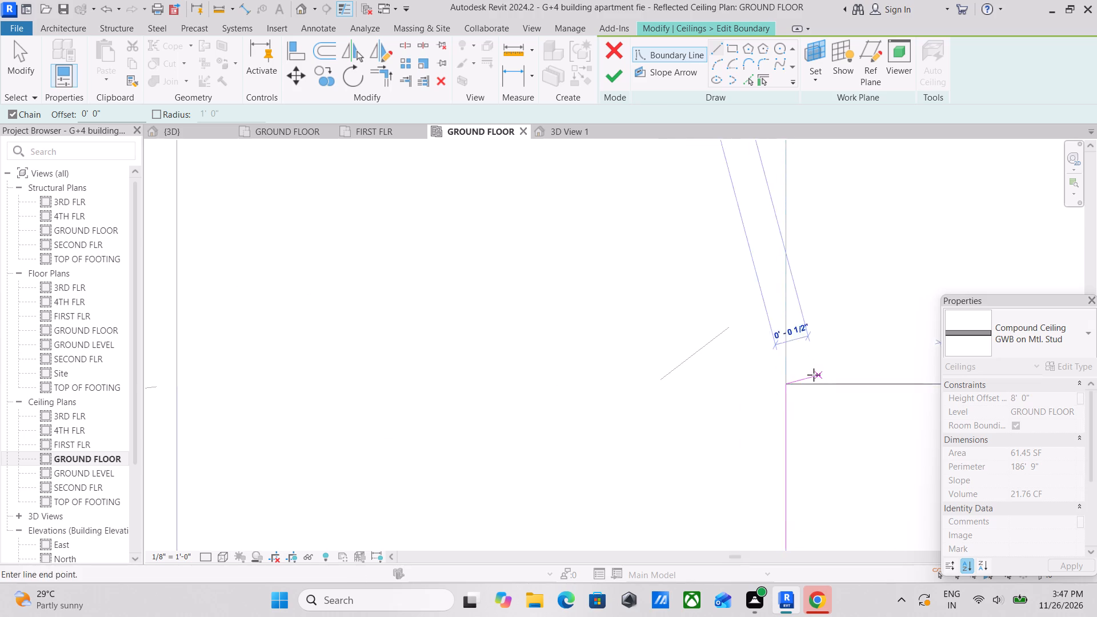
Continue the boundary along the wall's lower face to the right column's inner face, about 12' 6" long.
middle_drag(814, 375, 441, 317)
middle_drag(646, 318, 343, 308)
scroll(586, 302, down, 2)
middle_drag(583, 302, 321, 306)
middle_drag(545, 312, 241, 322)
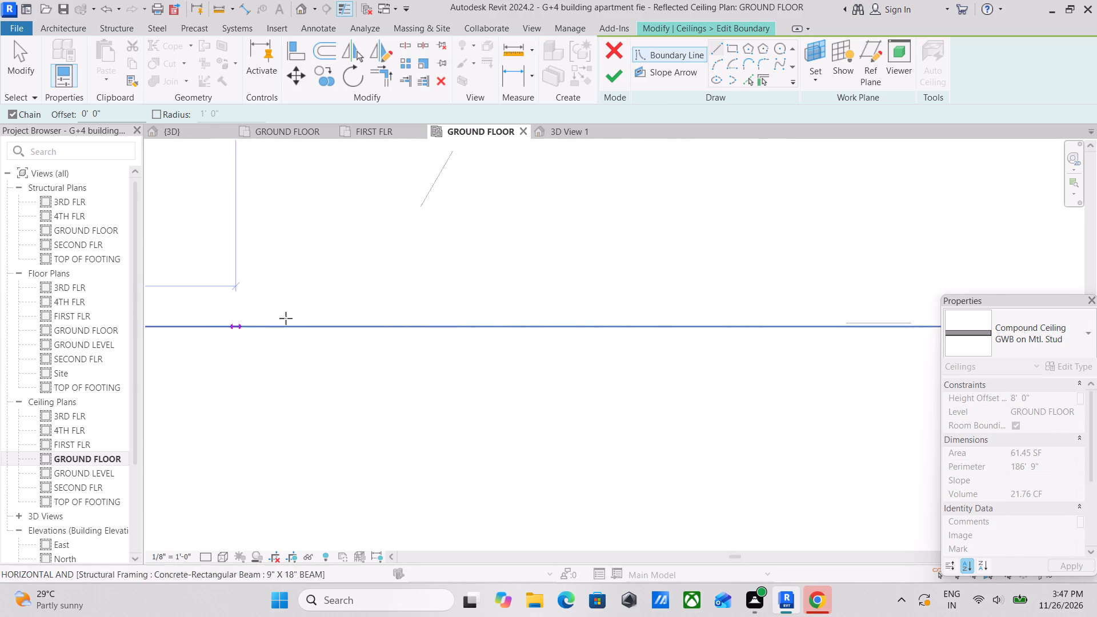
middle_drag(598, 319, 265, 315)
middle_drag(669, 329, 309, 326)
scroll(473, 332, down, 11)
middle_drag(606, 337, 279, 342)
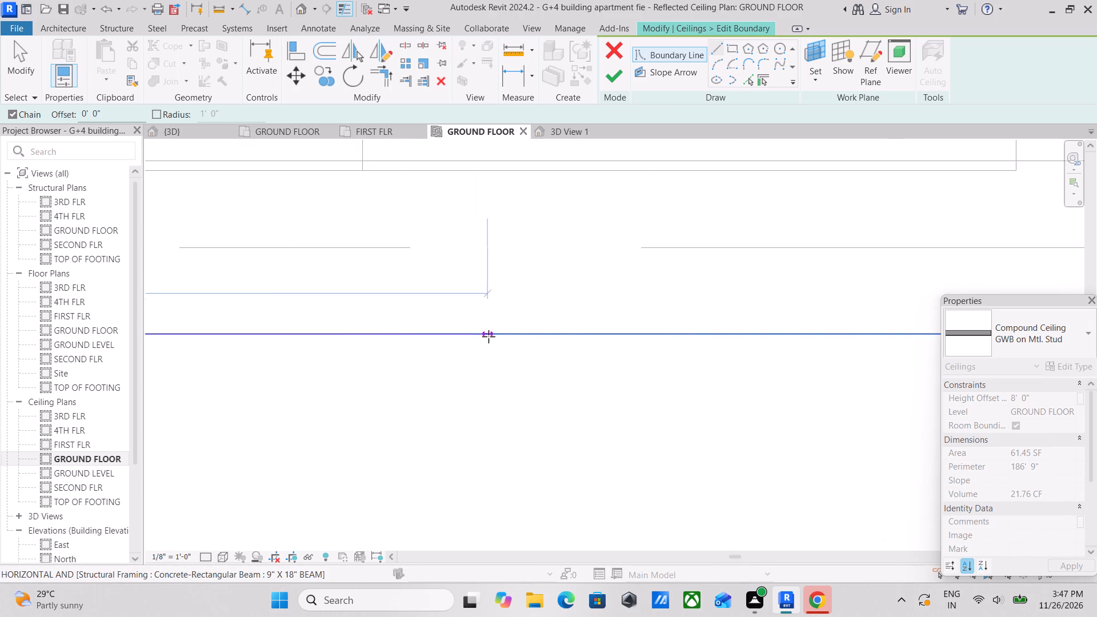
scroll(489, 336, down, 9)
middle_drag(663, 328, 498, 343)
scroll(674, 339, up, 3)
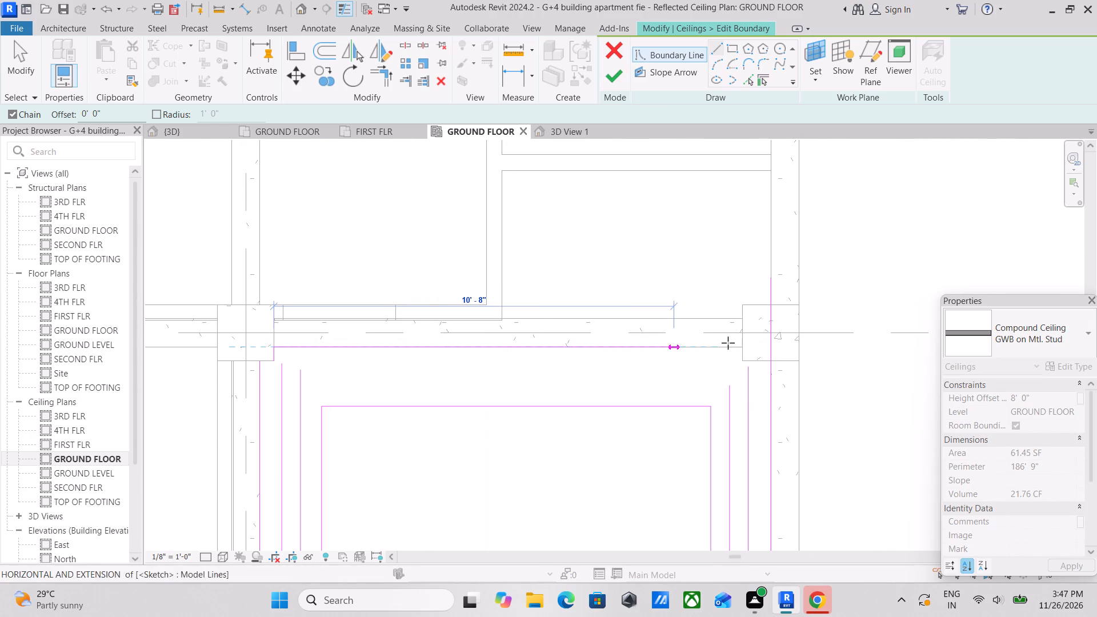
click(773, 342)
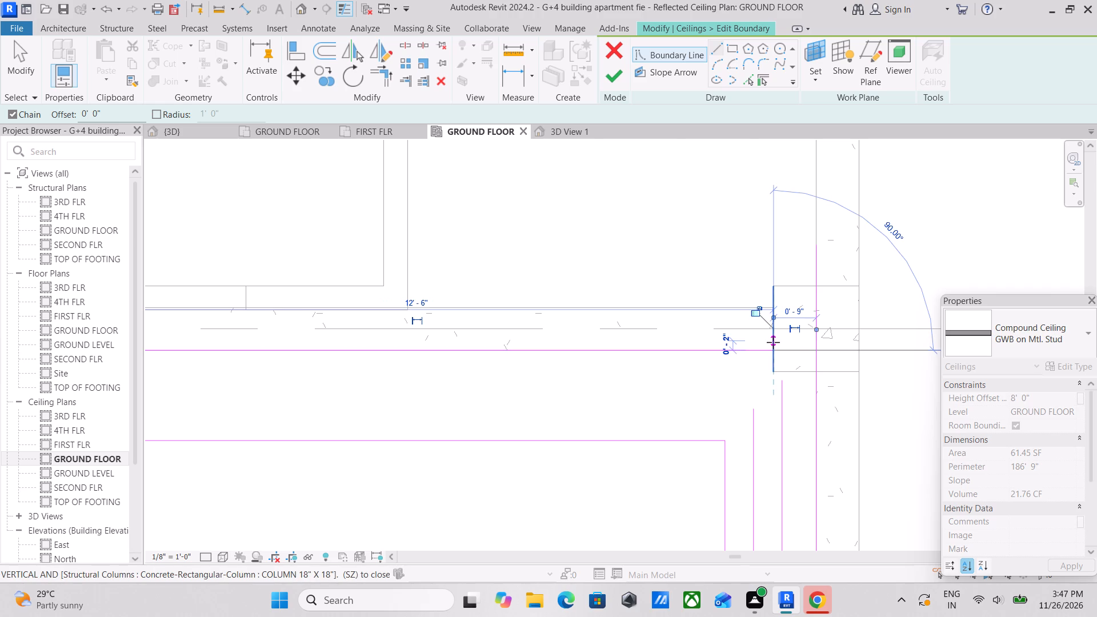
key(Escape)
Draw the right column notch: down the column's inner face to its lower corner, and 9" across to the outer boundary's right side line.
scroll(777, 358, up, 3)
click(774, 344)
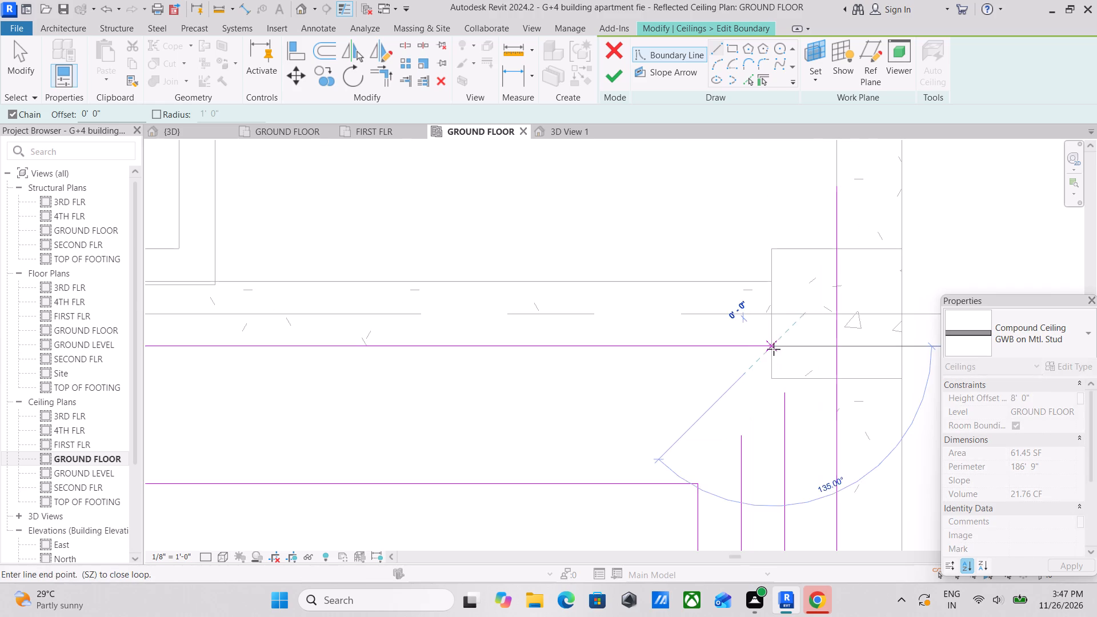
click(769, 379)
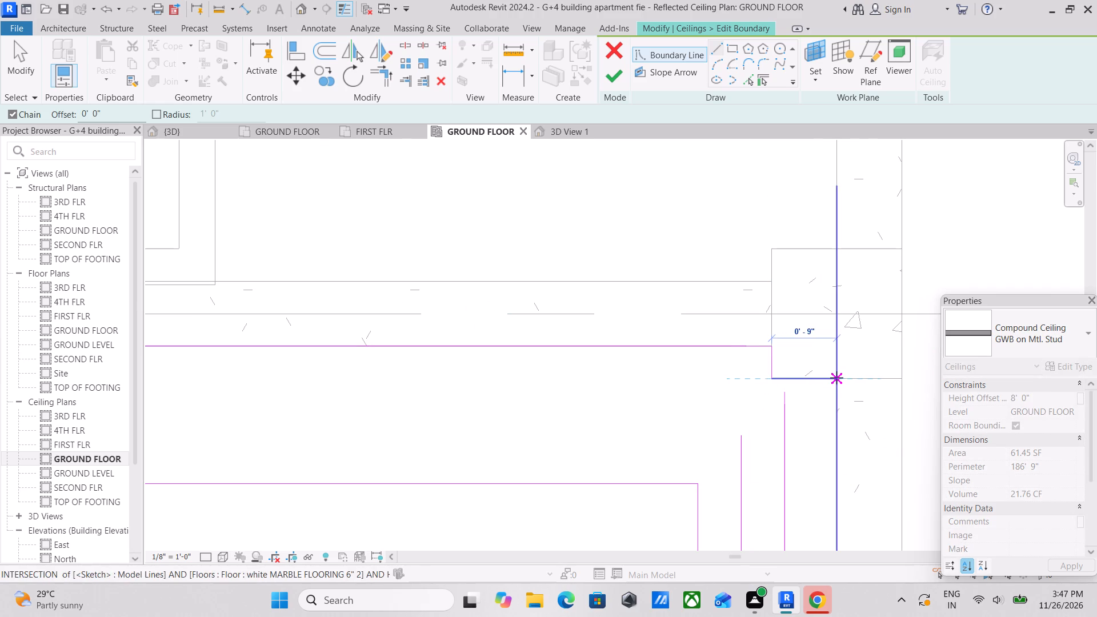
click(836, 378)
key(Escape)
key(Escape)
scroll(793, 455, up, 2)
key(Escape)
key(Escape)
key(Escape)
middle_drag(804, 392, 822, 427)
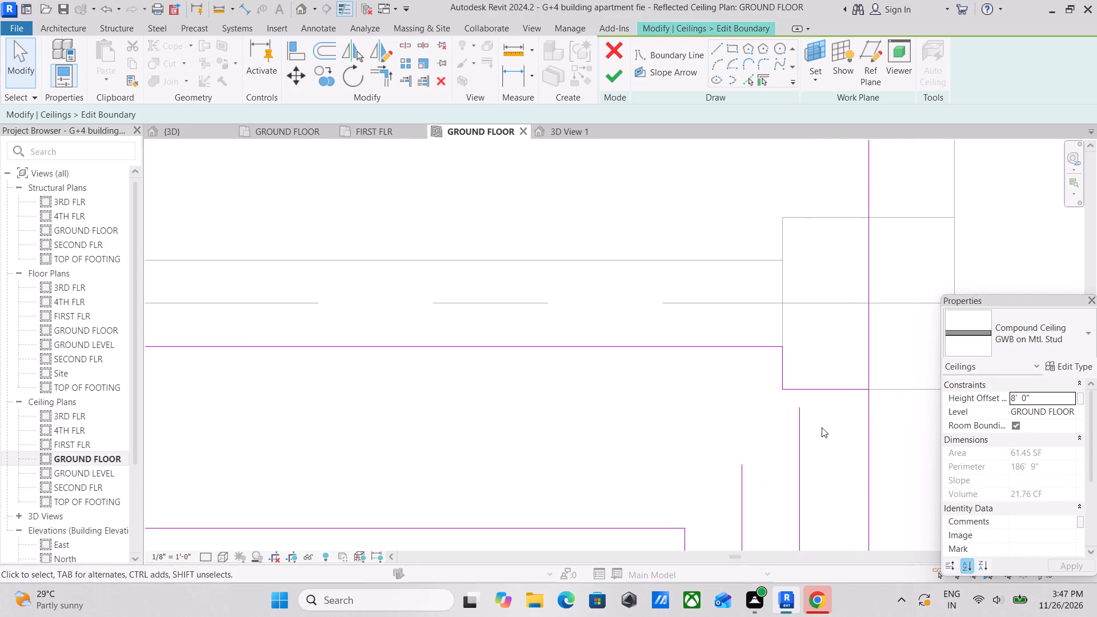
Trim the outer boundary's right side line to a corner with the notch line under the right column.
text(TR)
click(867, 415)
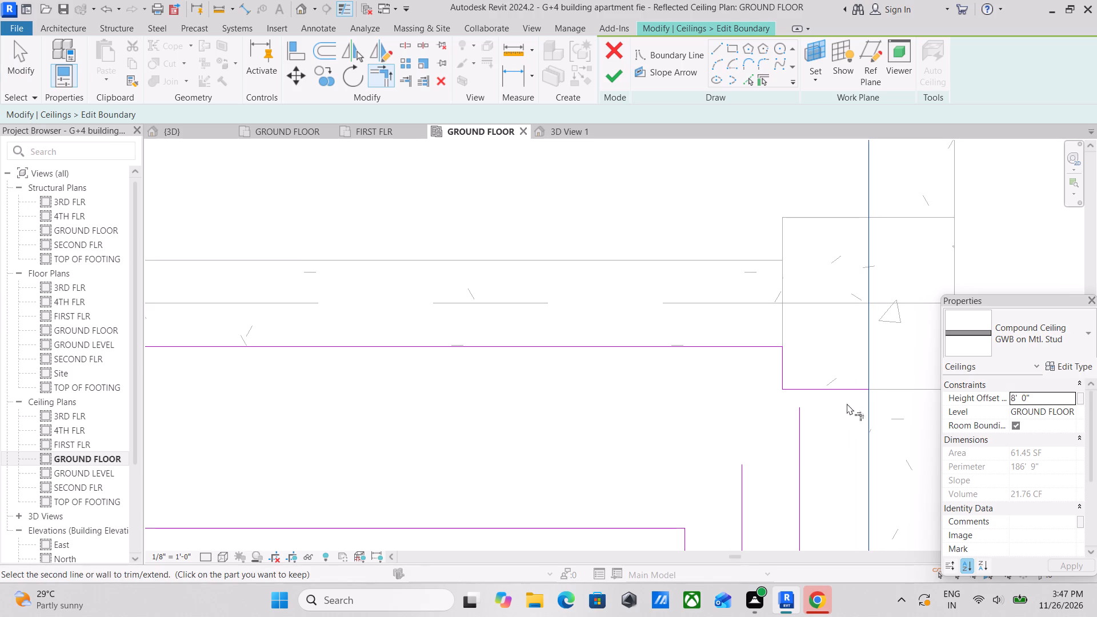
click(834, 391)
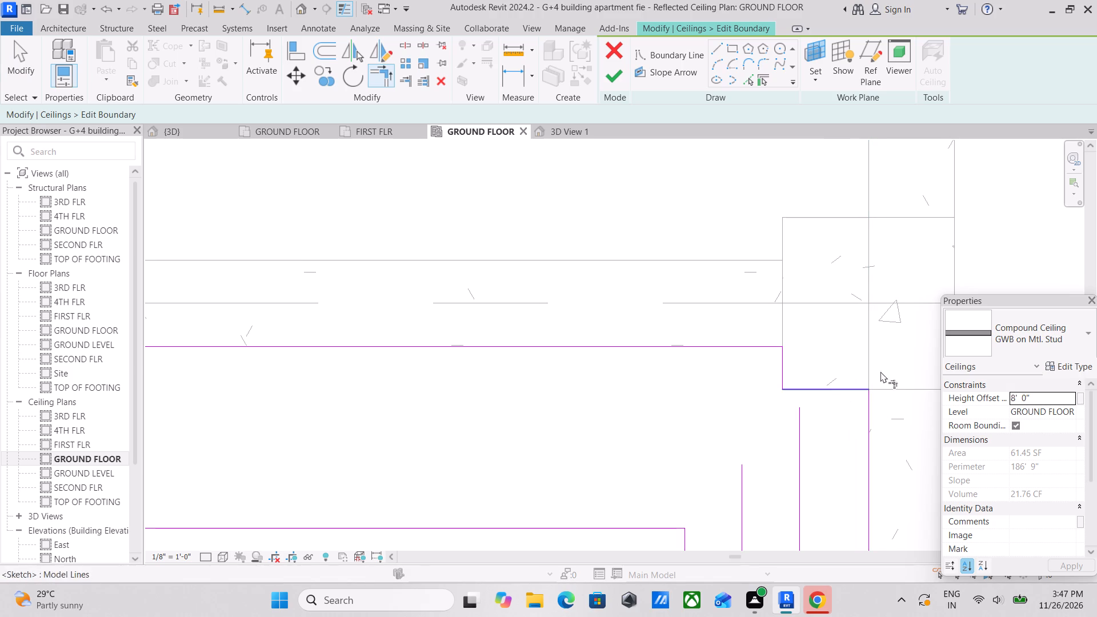
Add a boundary line offset 1' 0" inward from the outer boundary's upper line along the grid KK wall.
key(Escape)
key(Escape)
scroll(873, 433, up, 3)
scroll(743, 426, down, 1)
middle_drag(743, 426, 867, 374)
key(Escape)
scroll(618, 392, down, 1)
middle_drag(618, 392, 909, 362)
key(Escape)
scroll(575, 388, down, 2)
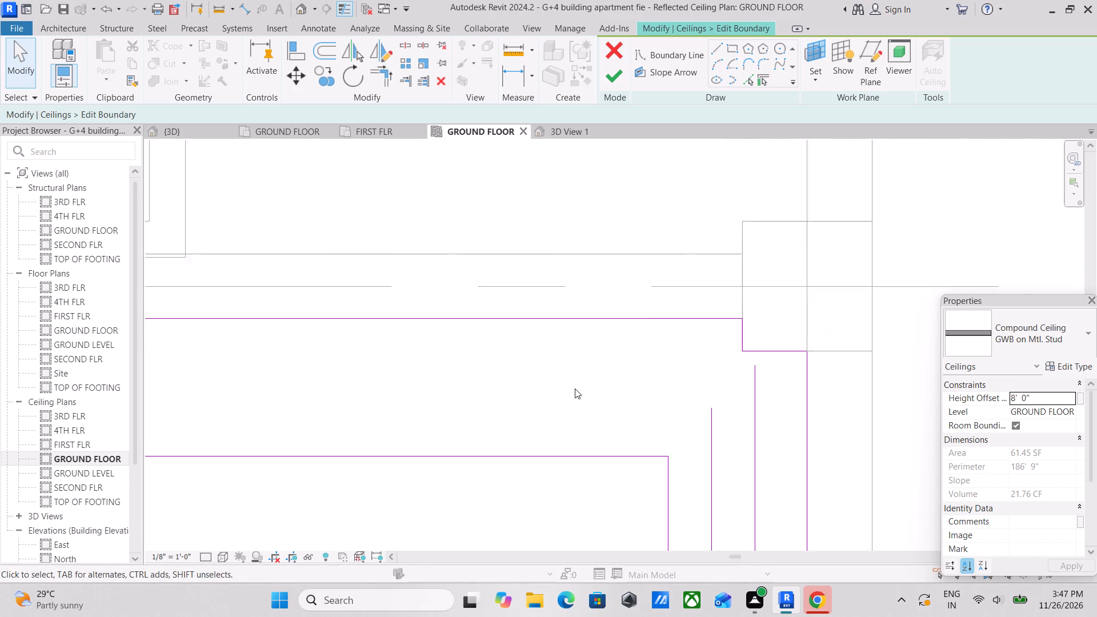
scroll(575, 388, down, 3)
middle_drag(373, 366, 692, 368)
middle_drag(566, 375, 638, 380)
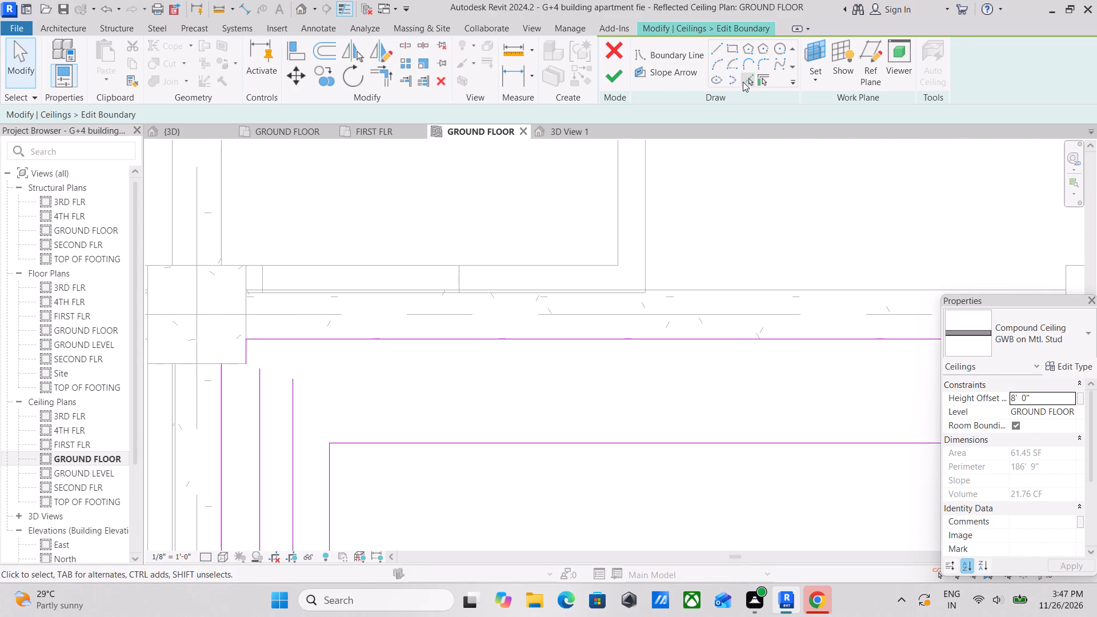
click(750, 80)
drag(75, 115, 26, 115)
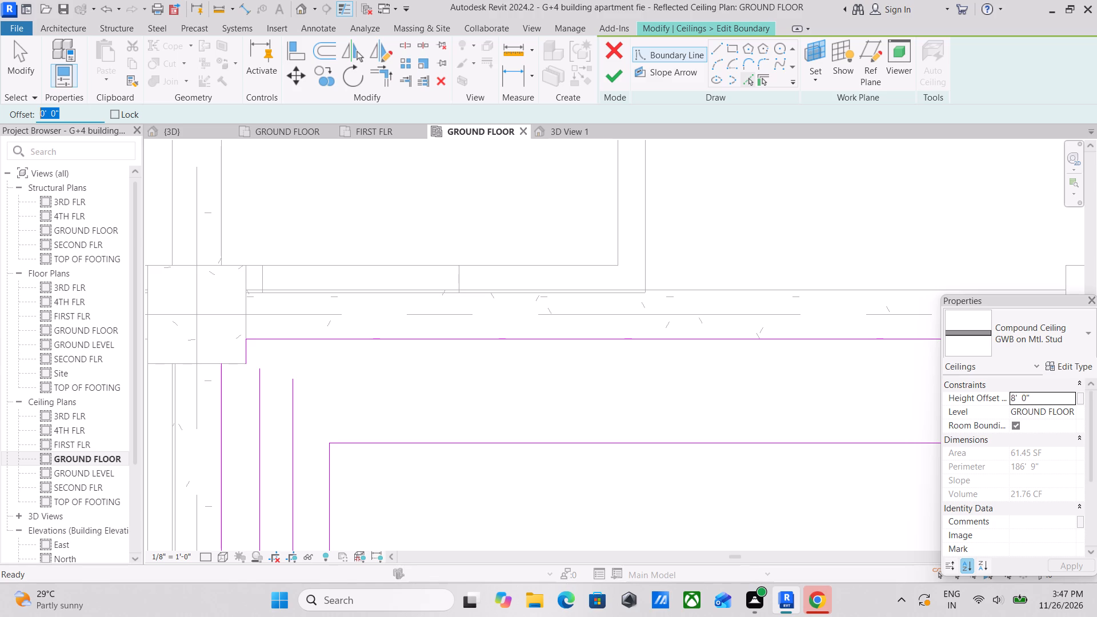
drag(26, 115, 13, 115)
text(1')
key(Return)
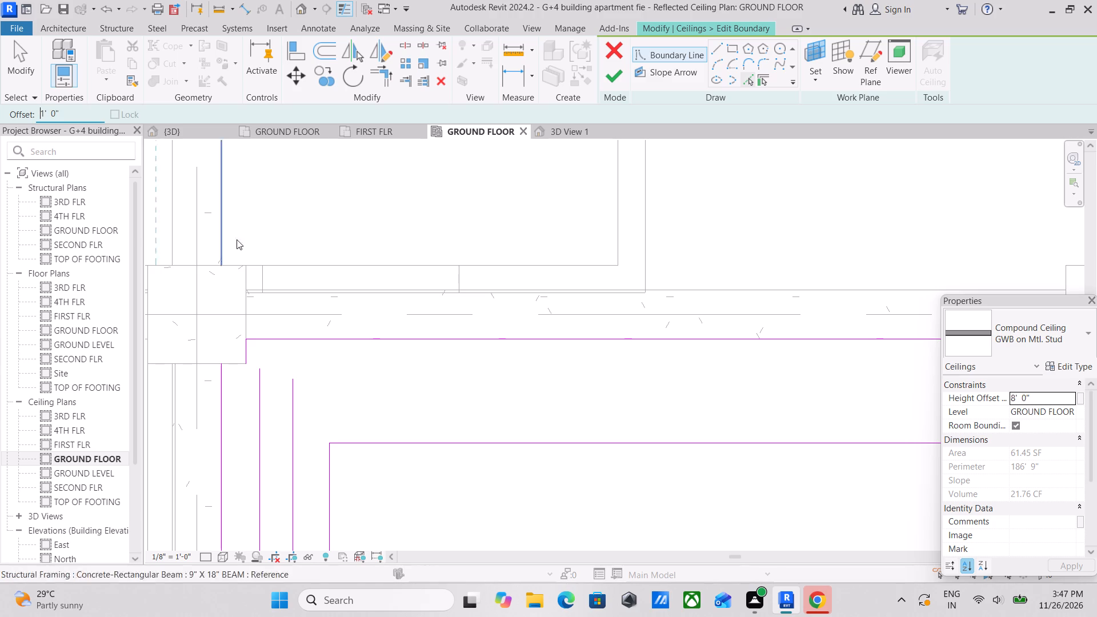
middle_drag(511, 345, 455, 297)
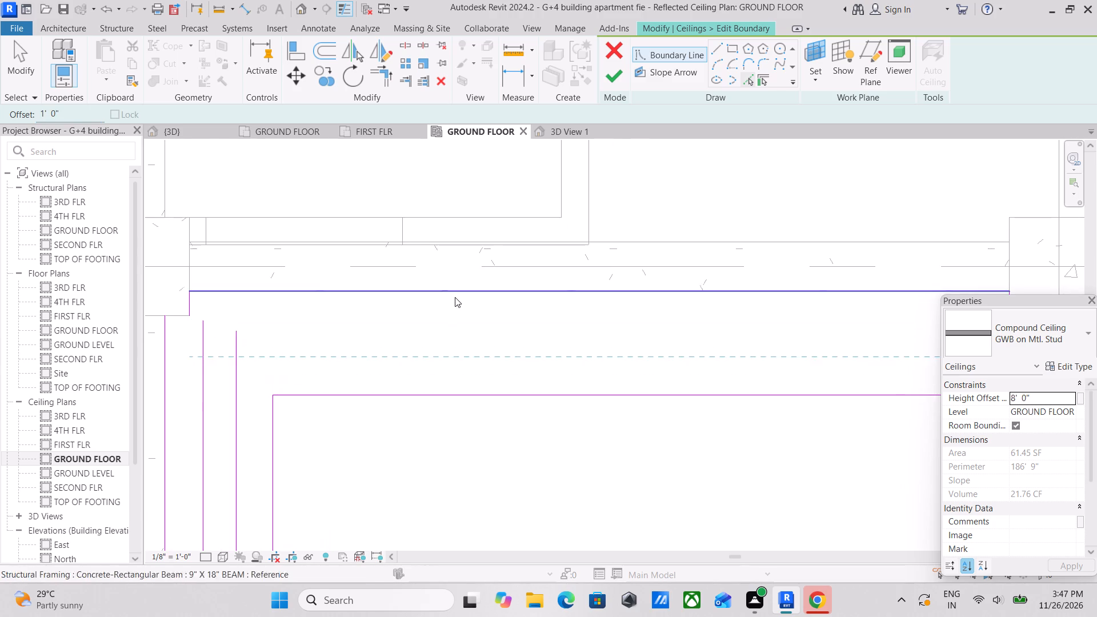
click(474, 296)
scroll(474, 296, down, 3)
key(Escape)
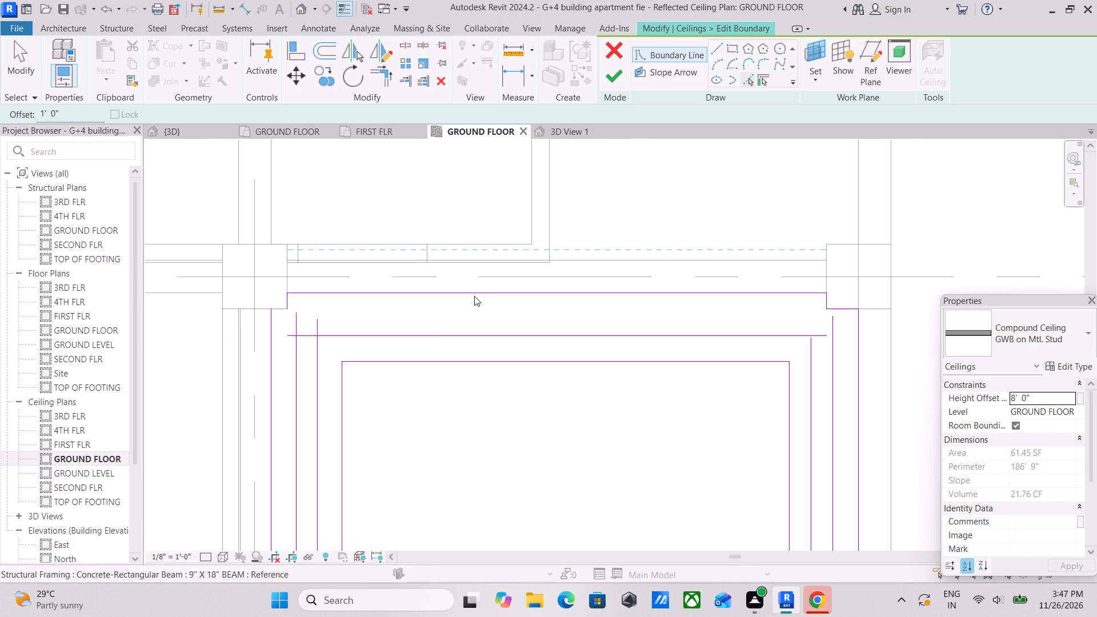
key(Escape)
key(Escape)
Move the innermost loop's upper line down to about 1' 11" below the new 1' 0" offset line.
middle_drag(379, 331, 407, 271)
key(Escape)
key(Escape)
click(476, 363)
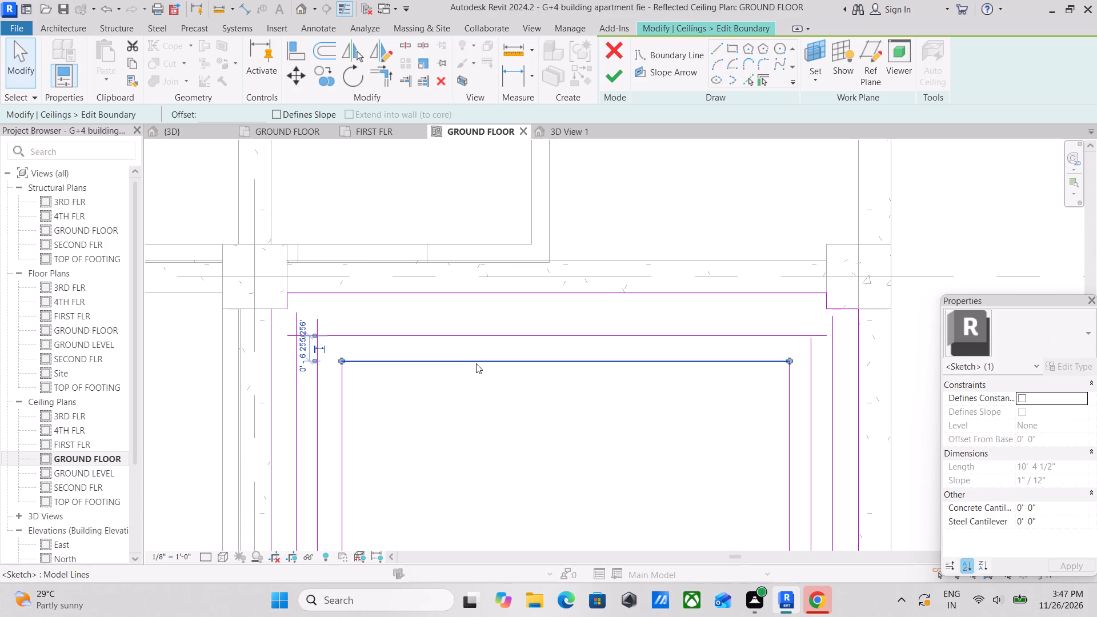
key(Down)
key(Down)
key(Down)
key(Down)
key(Down)
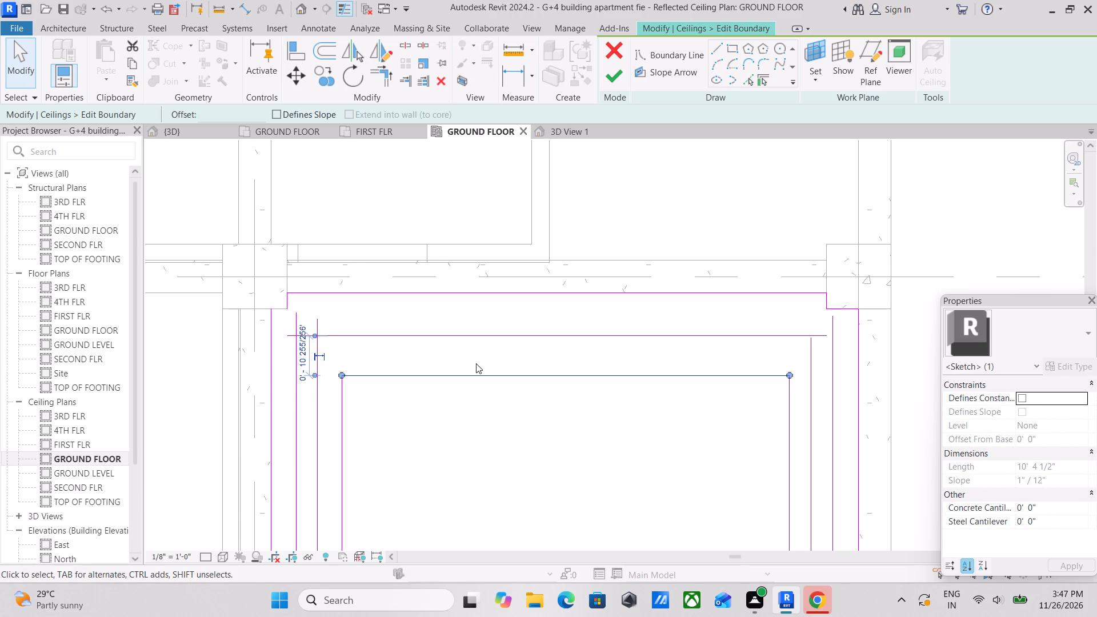
key(Down)
key(Down)
key(Down)
key(Down)
key(Down)
key(Down)
key(Down)
key(Down)
key(Down)
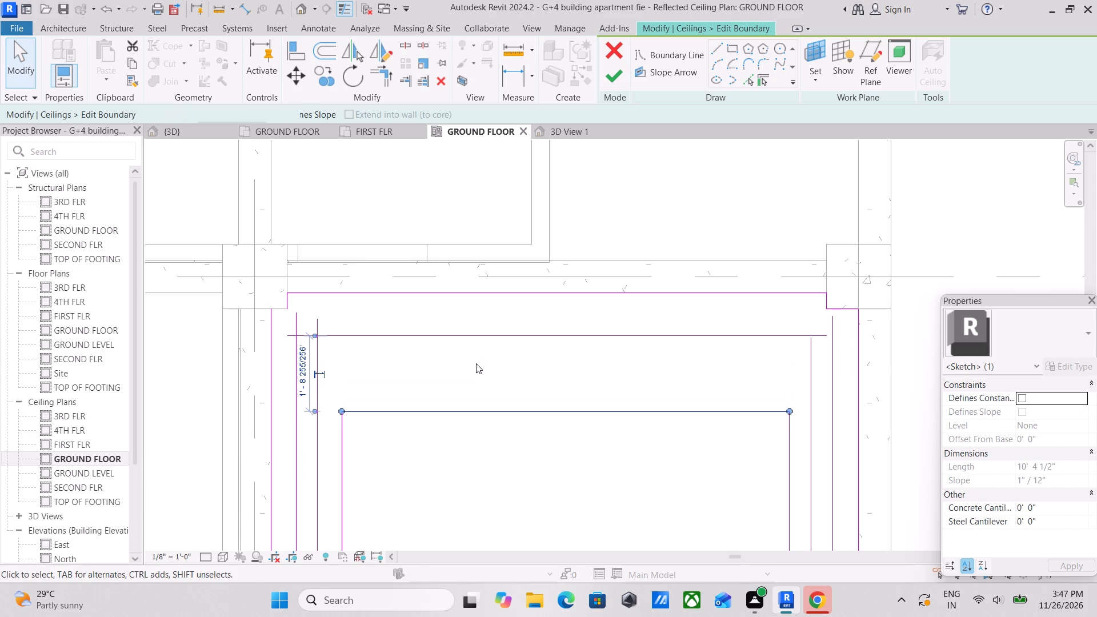
key(Down)
key(Down)
middle_drag(324, 338, 373, 380)
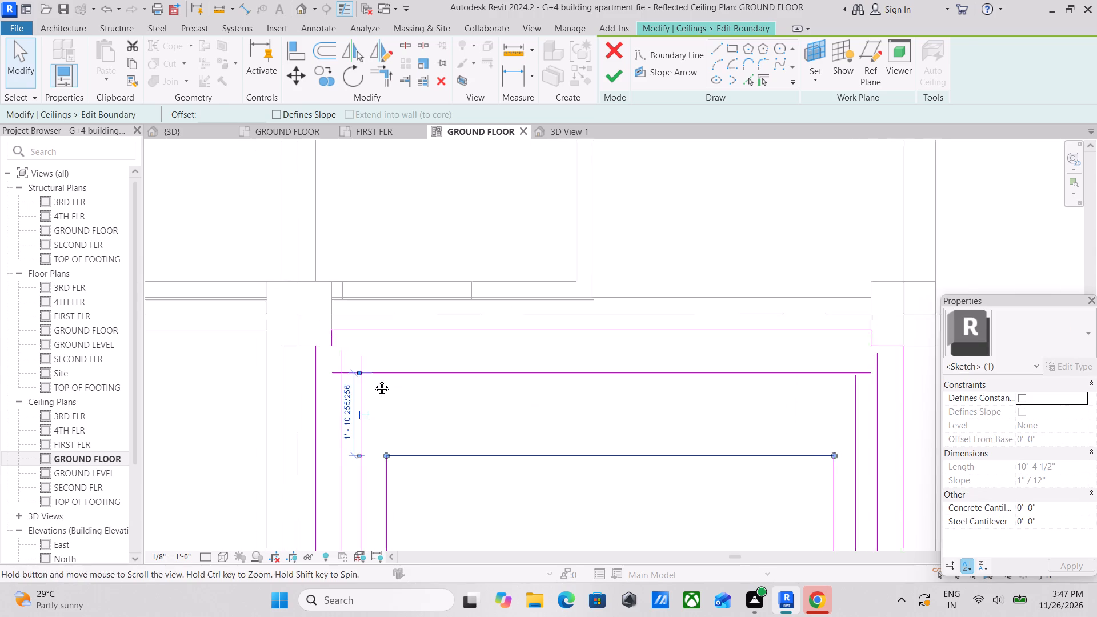
middle_drag(373, 380, 374, 382)
key(Escape)
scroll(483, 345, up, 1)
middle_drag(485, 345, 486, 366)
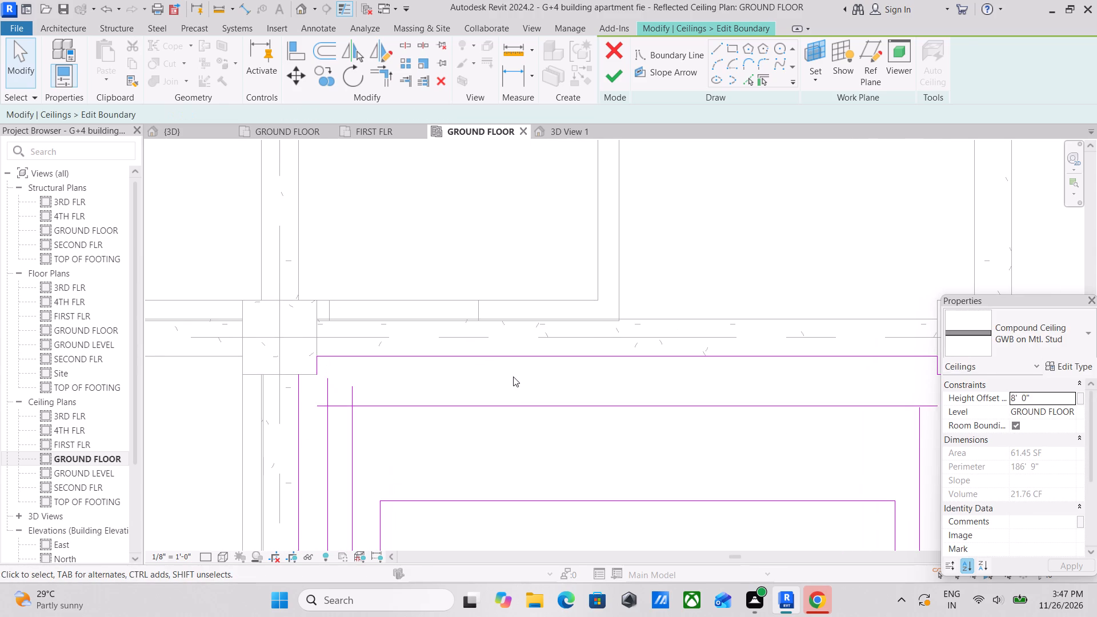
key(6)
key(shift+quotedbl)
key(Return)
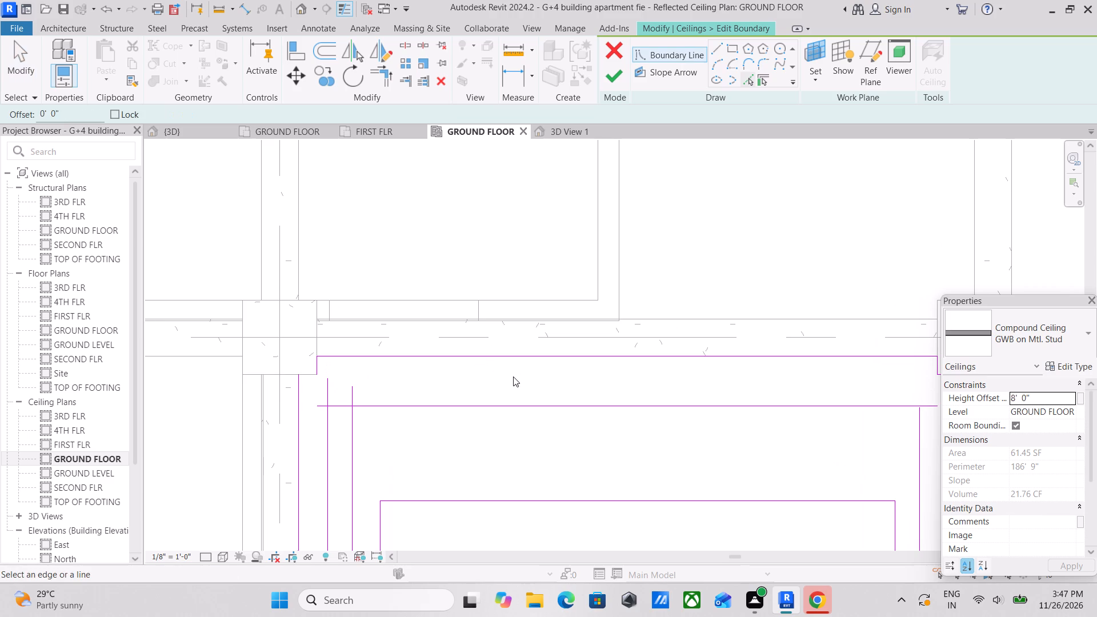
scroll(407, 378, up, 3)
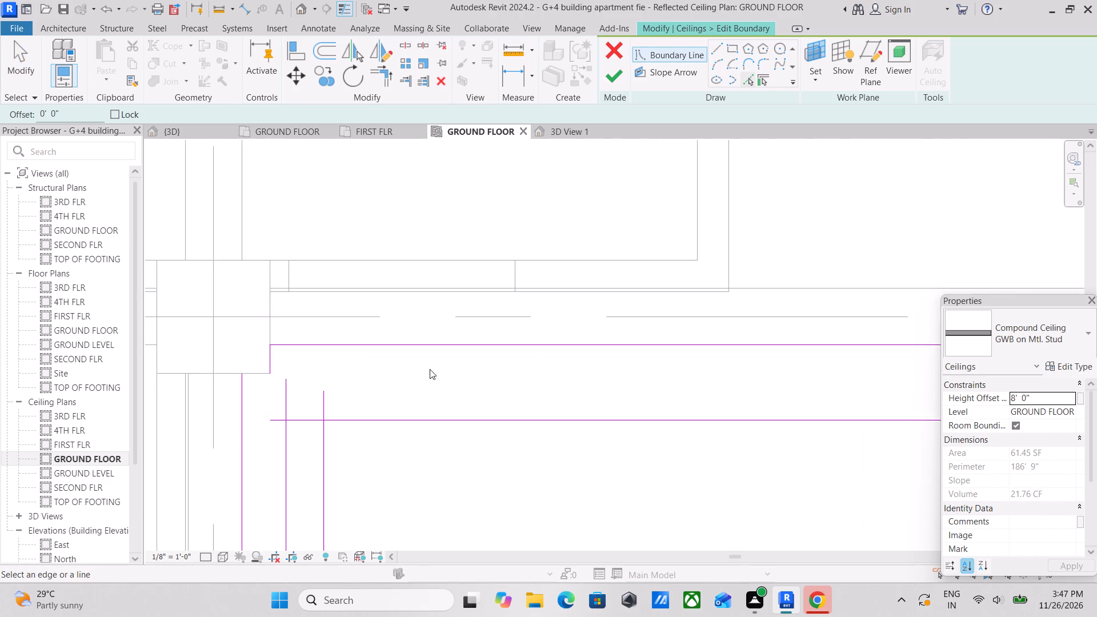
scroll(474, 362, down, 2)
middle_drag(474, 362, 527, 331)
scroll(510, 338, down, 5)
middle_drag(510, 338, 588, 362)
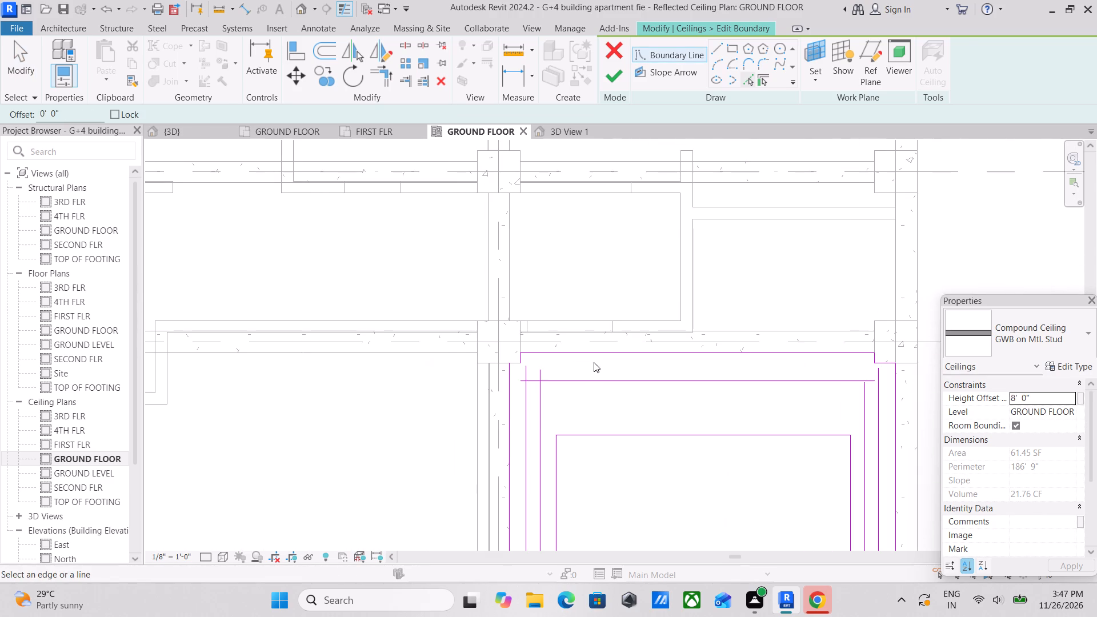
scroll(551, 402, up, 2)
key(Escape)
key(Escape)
Trim the middle loop's left and right side lines to corners with the 1' 0" offset line.
text(TR)
click(534, 399)
click(559, 375)
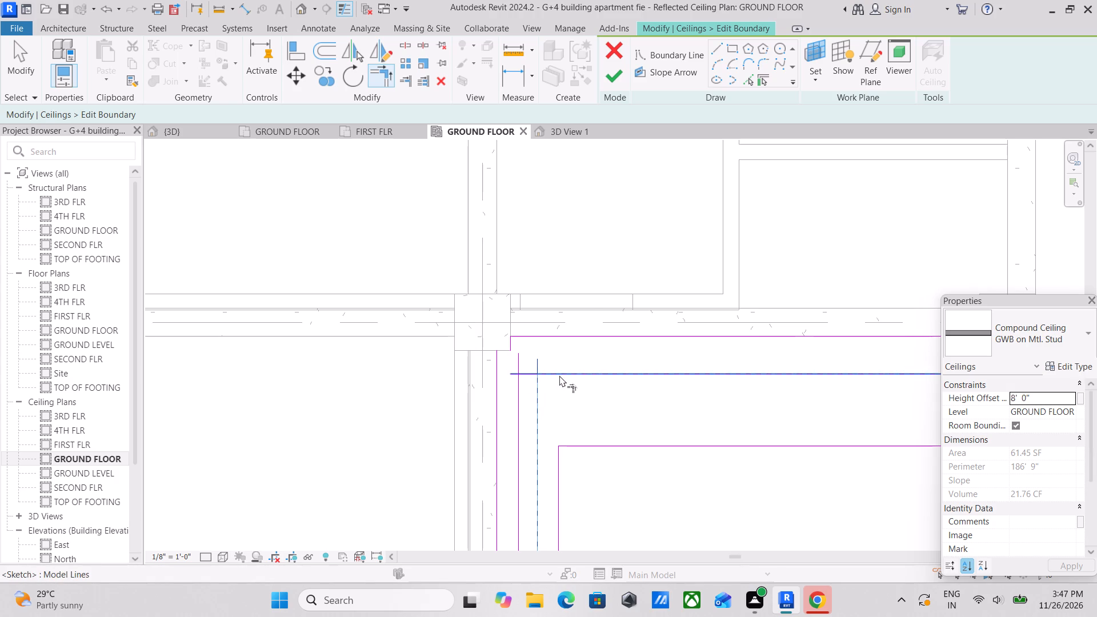
scroll(652, 394, down, 1)
middle_drag(652, 394, 483, 375)
middle_drag(718, 384, 711, 384)
scroll(771, 382, up, 1)
scroll(725, 380, up, 2)
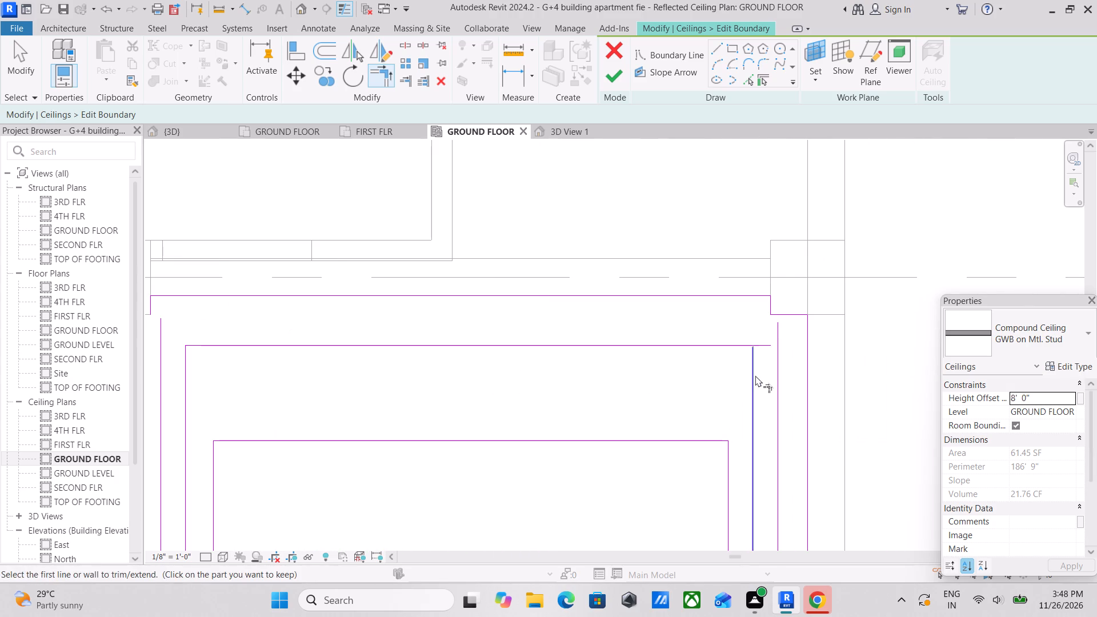
click(755, 375)
click(721, 349)
middle_drag(691, 388, 792, 404)
key(Escape)
key(Escape)
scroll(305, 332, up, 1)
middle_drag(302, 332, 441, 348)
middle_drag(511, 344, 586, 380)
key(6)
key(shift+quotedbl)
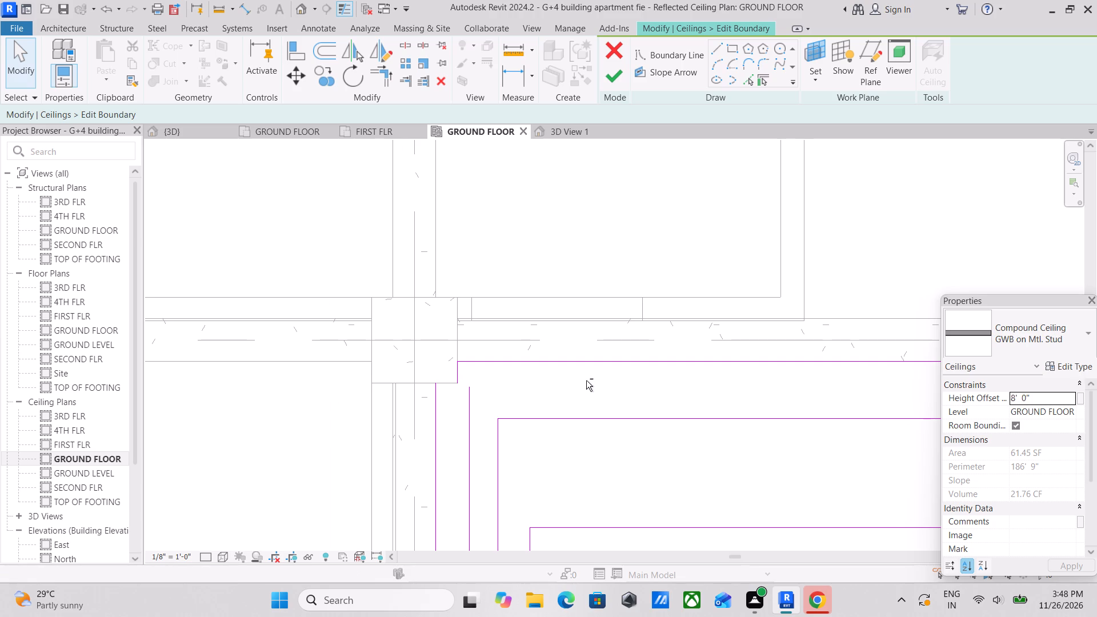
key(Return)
Add a boundary line offset 6" inward from the outer boundary's upper line along the grid KK wall.
click(751, 80)
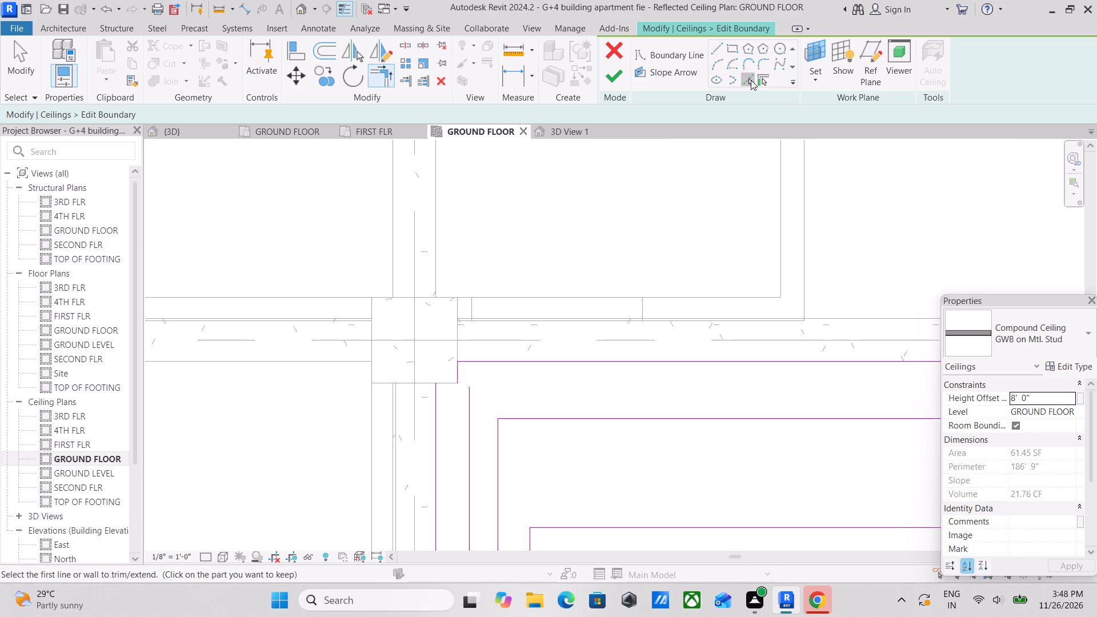
middle_drag(675, 373, 465, 336)
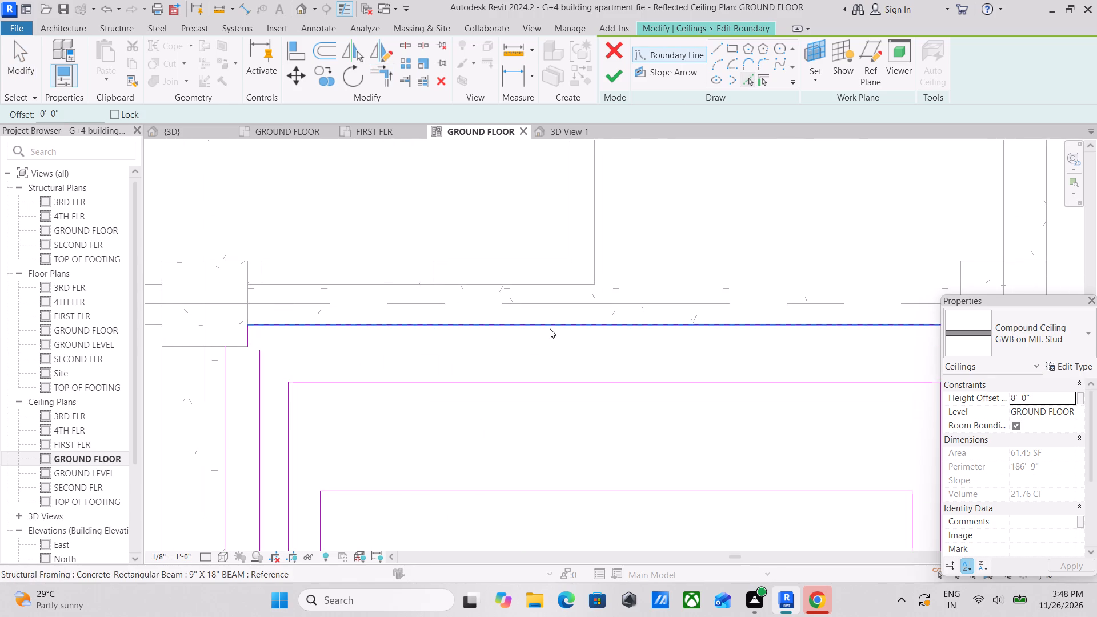
scroll(548, 328, down, 1)
middle_drag(548, 328, 405, 320)
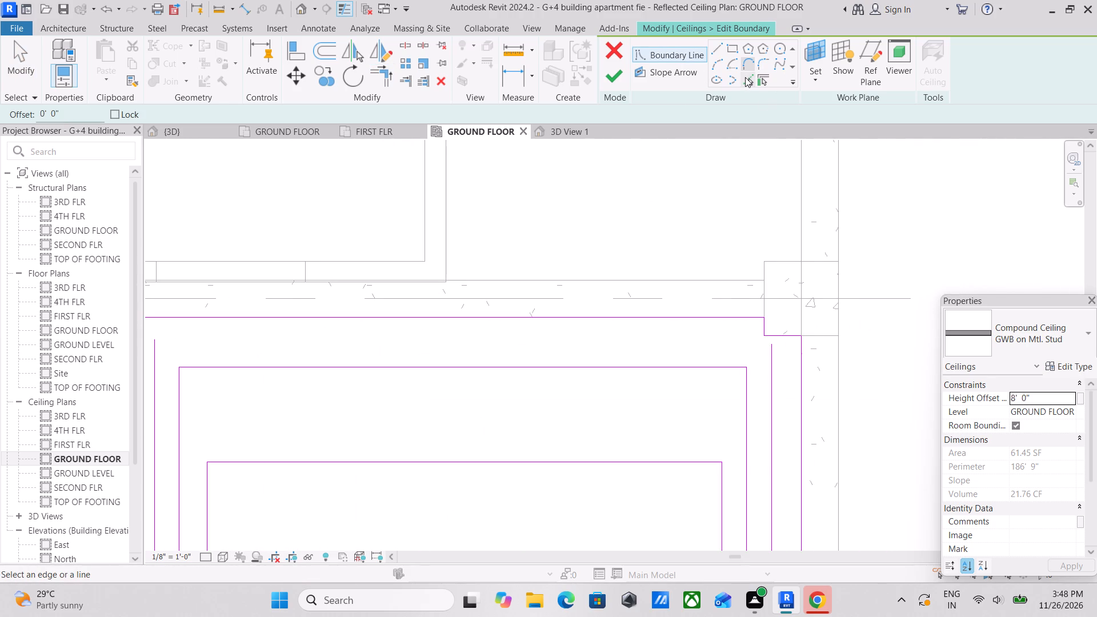
click(745, 77)
drag(73, 115, 0, 113)
text(6")
key(Return)
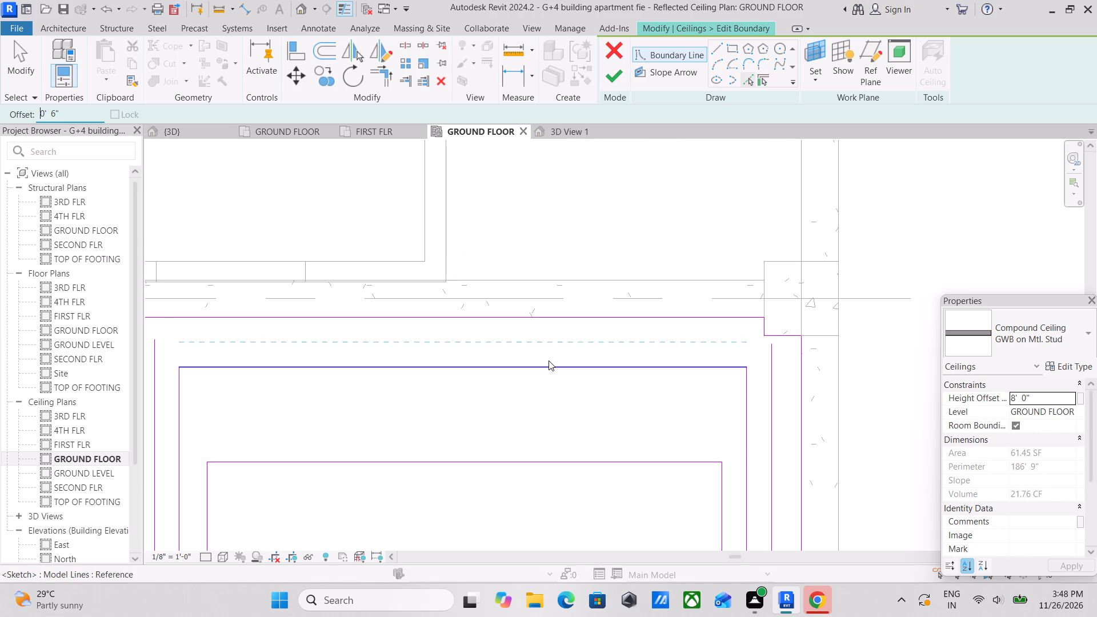
middle_drag(548, 359, 756, 355)
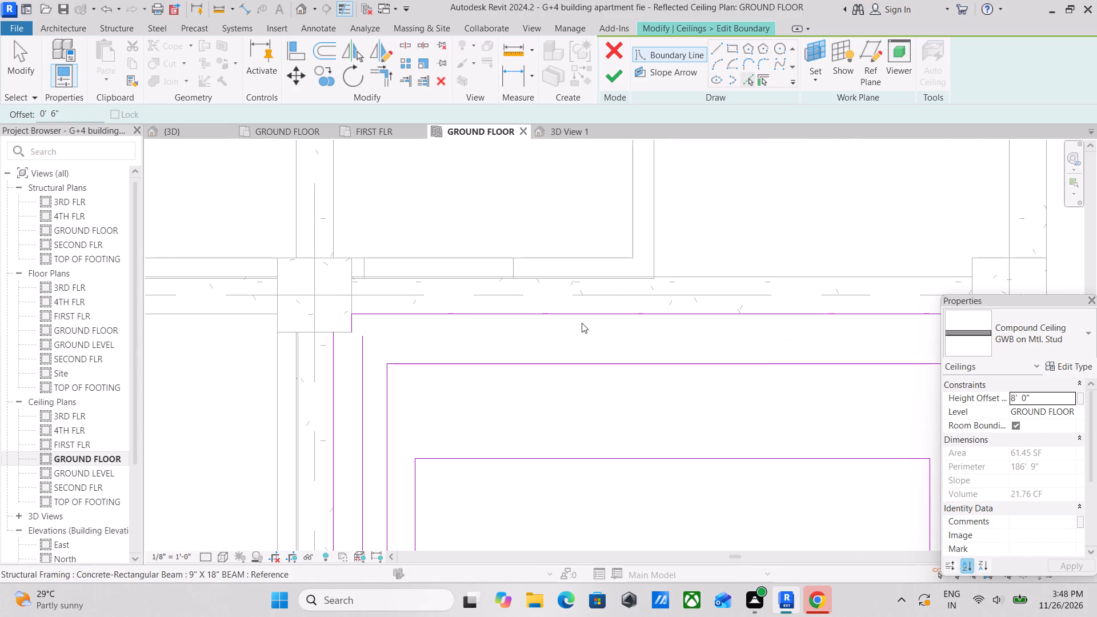
click(582, 316)
middle_drag(640, 364, 378, 378)
scroll(350, 378, down, 1)
key(Escape)
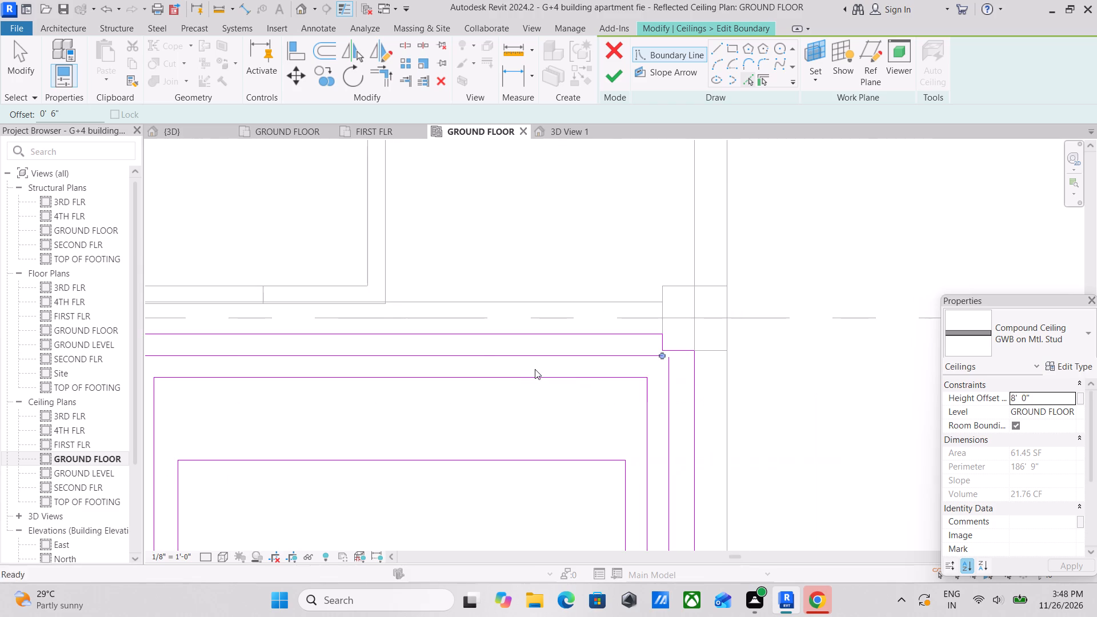
key(Escape)
scroll(624, 369, up, 3)
key(Escape)
key(Escape)
key(Escape)
middle_drag(674, 379, 698, 389)
key(Escape)
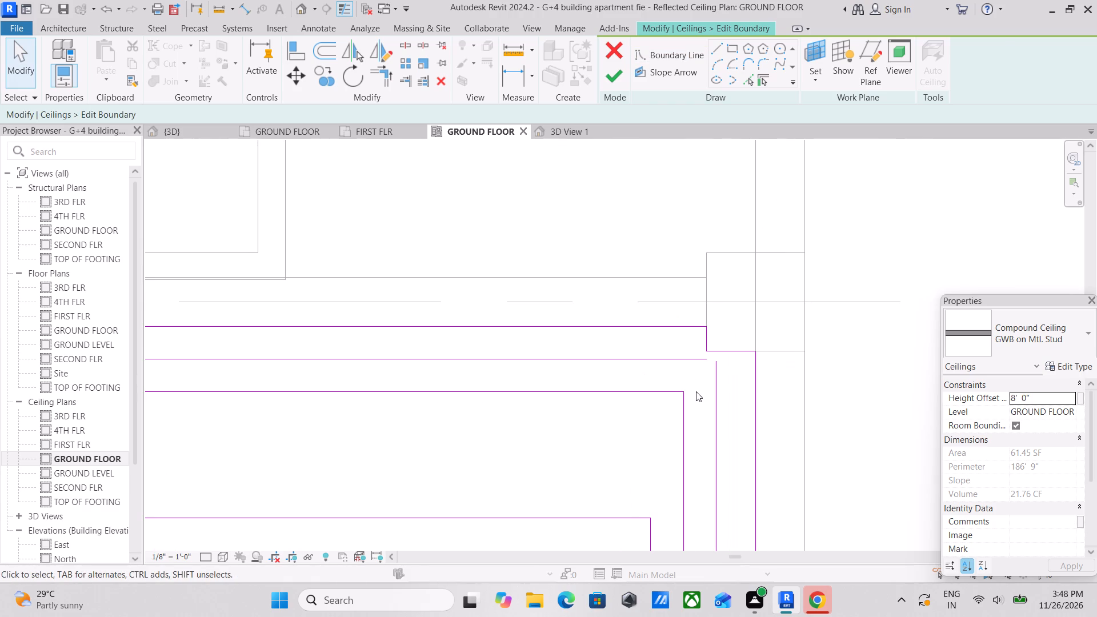
Trim the 6" offset line to corners with the right and left side lines of the outermost inner loop.
text(TR)
click(680, 357)
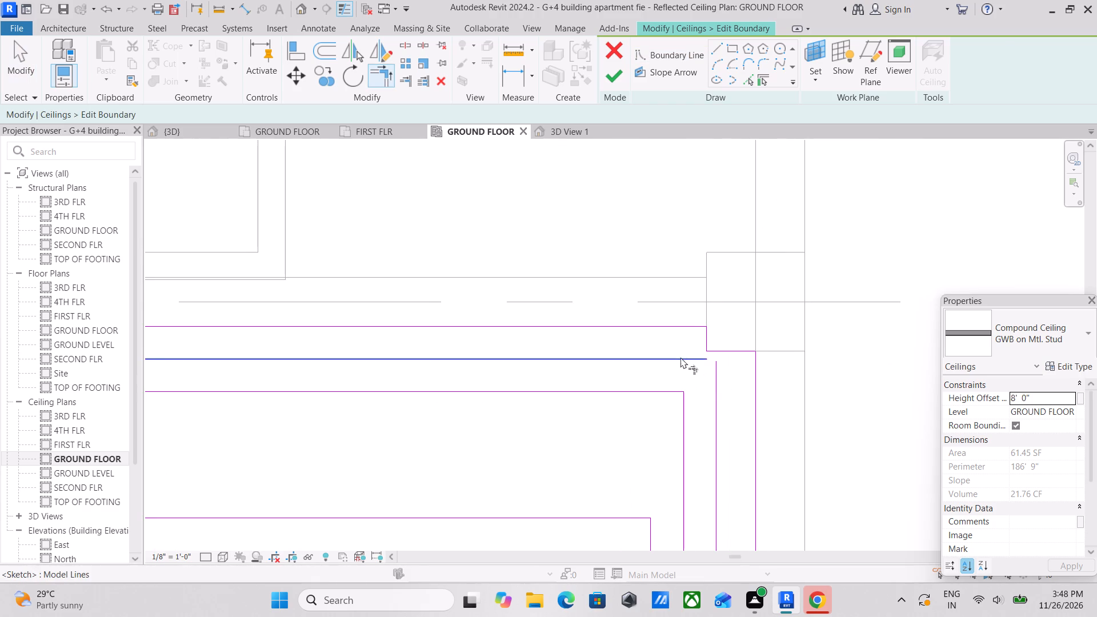
click(716, 379)
middle_drag(442, 460, 839, 444)
middle_drag(504, 450, 650, 467)
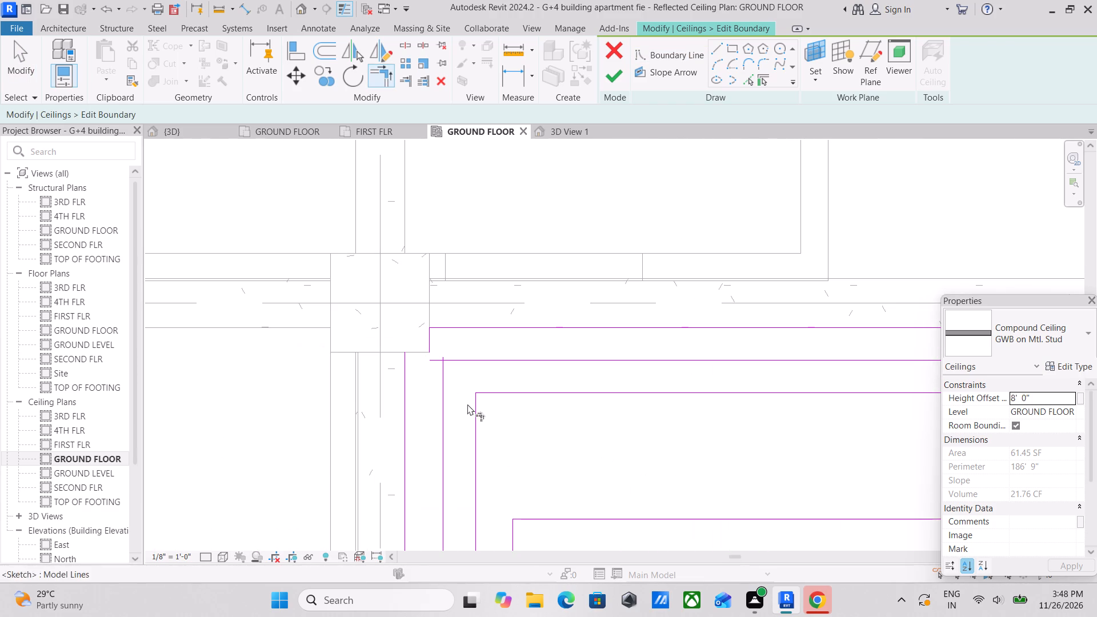
click(444, 395)
click(503, 358)
scroll(503, 360, down, 3)
key(Escape)
key(Escape)
key(Escape)
scroll(562, 406, down, 3)
key(Escape)
middle_drag(588, 445, 539, 408)
Nudge the innermost loop's upper line up about 4" toward the middle loop.
click(602, 405)
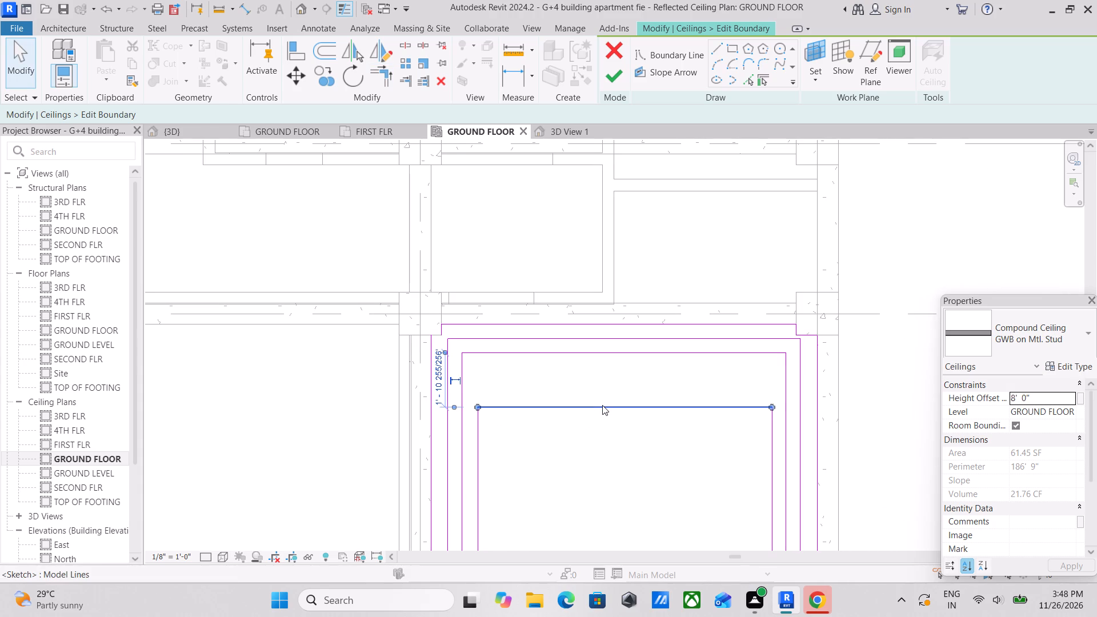
key(Up)
key(Up)
key(Up)
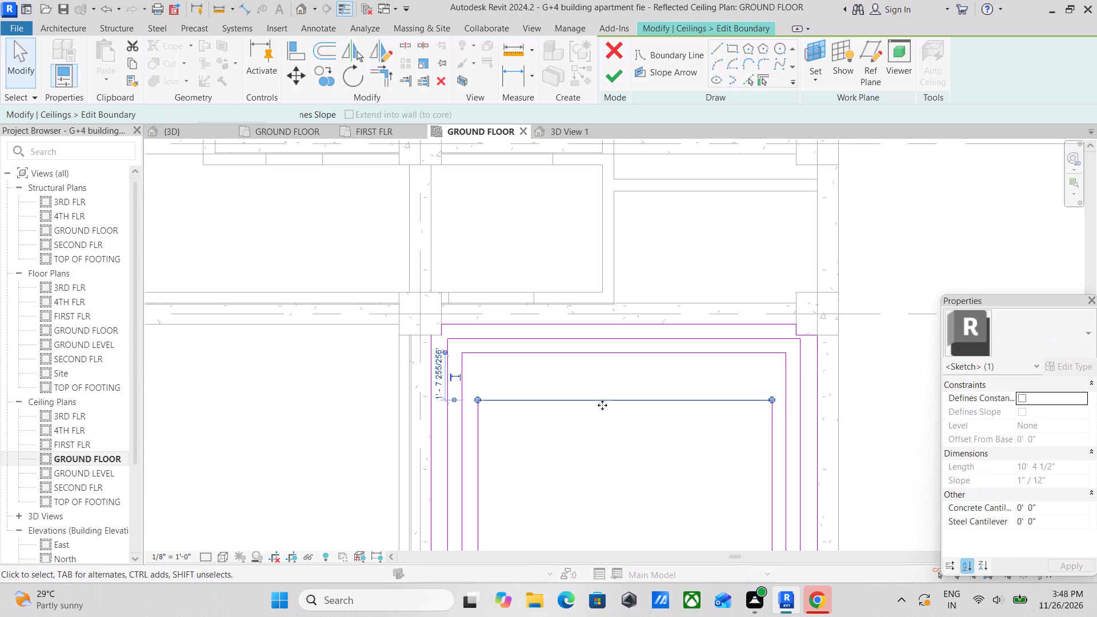
key(Up)
Nudge the middle loop's upper line down to about 1' 0" above the innermost loop's upper line.
click(642, 355)
key(Down)
key(Down)
key(Down)
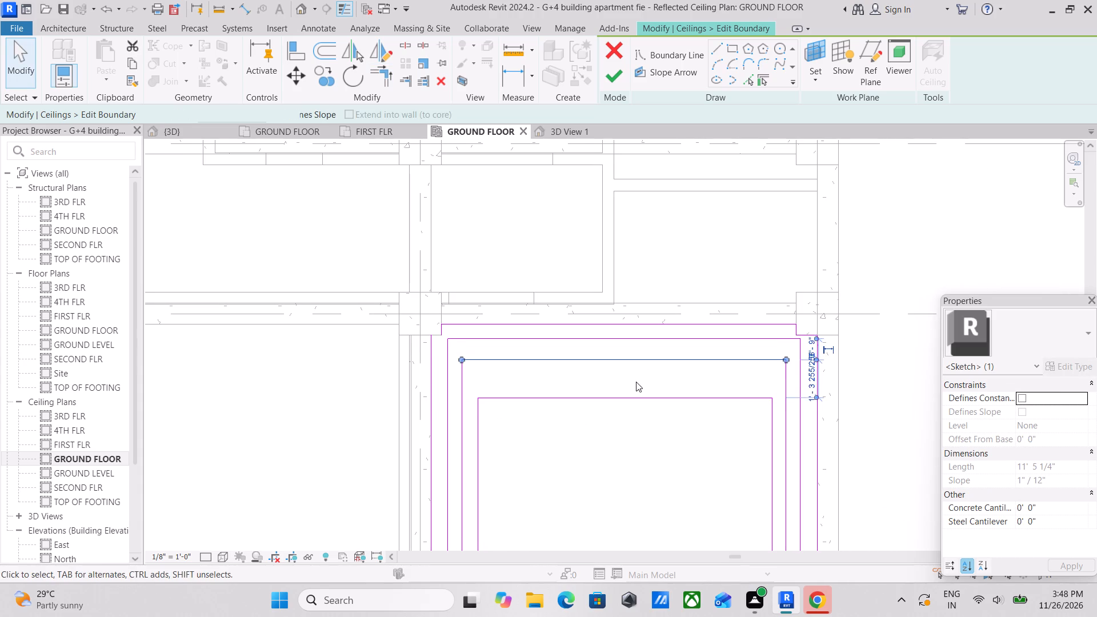
key(Down)
key(Down)
key(Down)
key(Down)
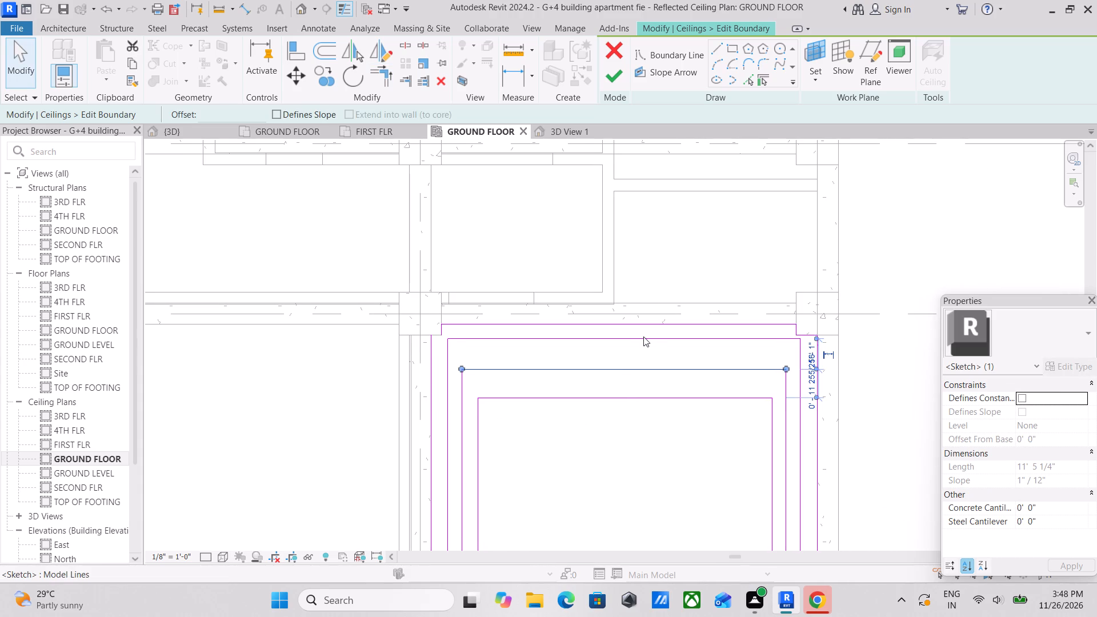
Nudge the outermost inner loop's upper line down to about 10" below the outer boundary's upper line.
click(643, 338)
key(Down)
key(Down)
key(Down)
key(Down)
key(Down)
key(Down)
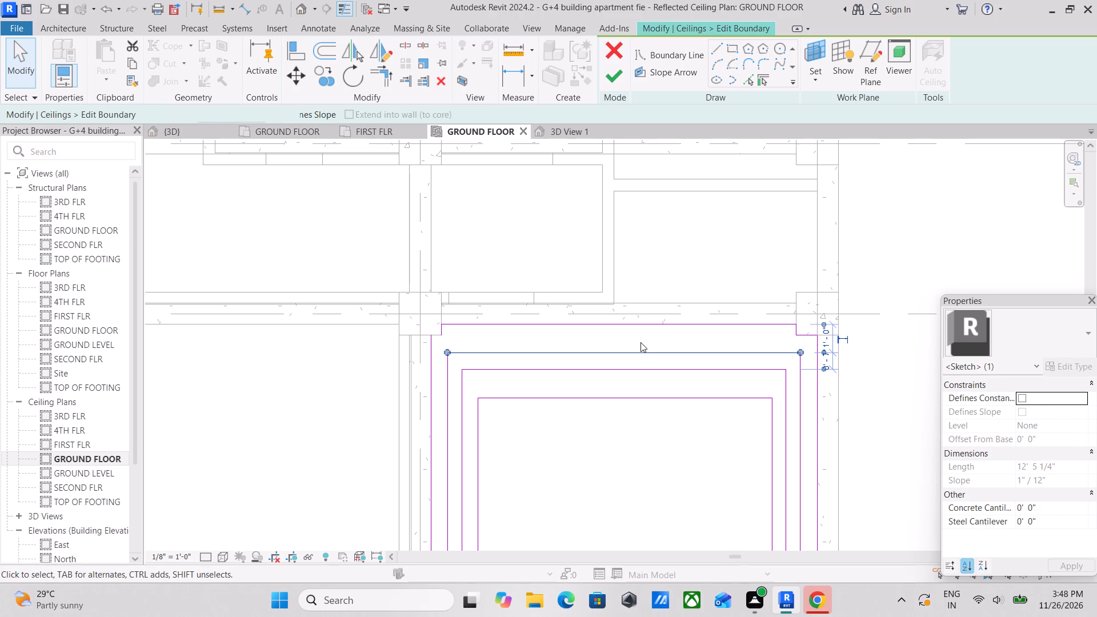
key(Up)
key(Up)
key(Down)
key(Up)
key(Up)
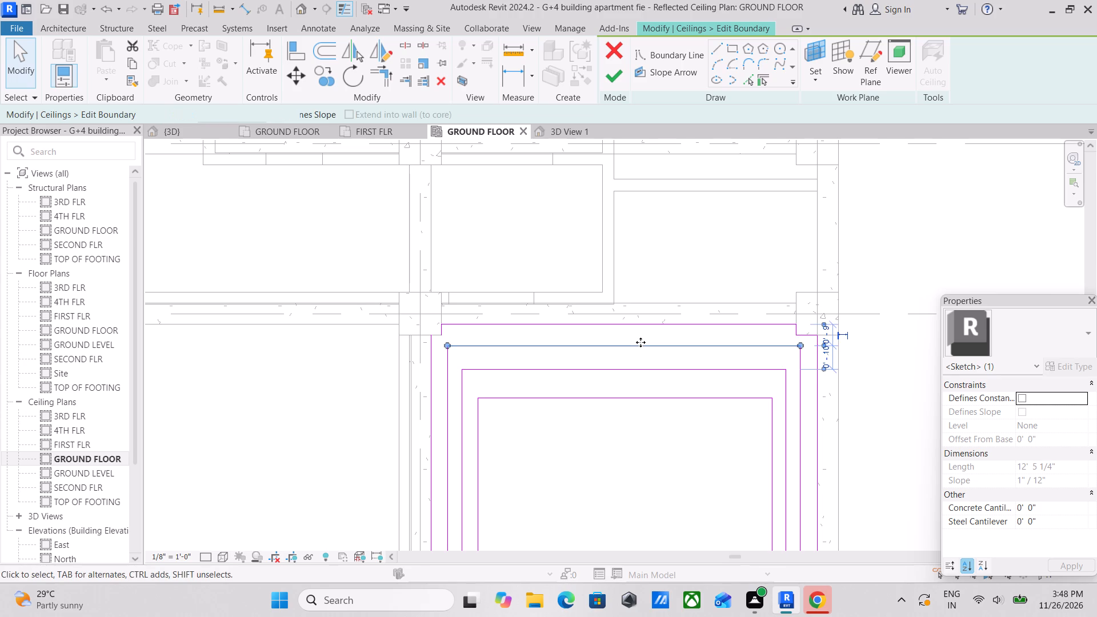
key(Down)
scroll(766, 389, up, 6)
key(Escape)
Examine the whole ceiling boundary sketch, checking the outer boundary and its three inner loops for closed corners and even spacing.
scroll(799, 276, up, 3)
scroll(628, 273, down, 6)
middle_drag(406, 310, 920, 285)
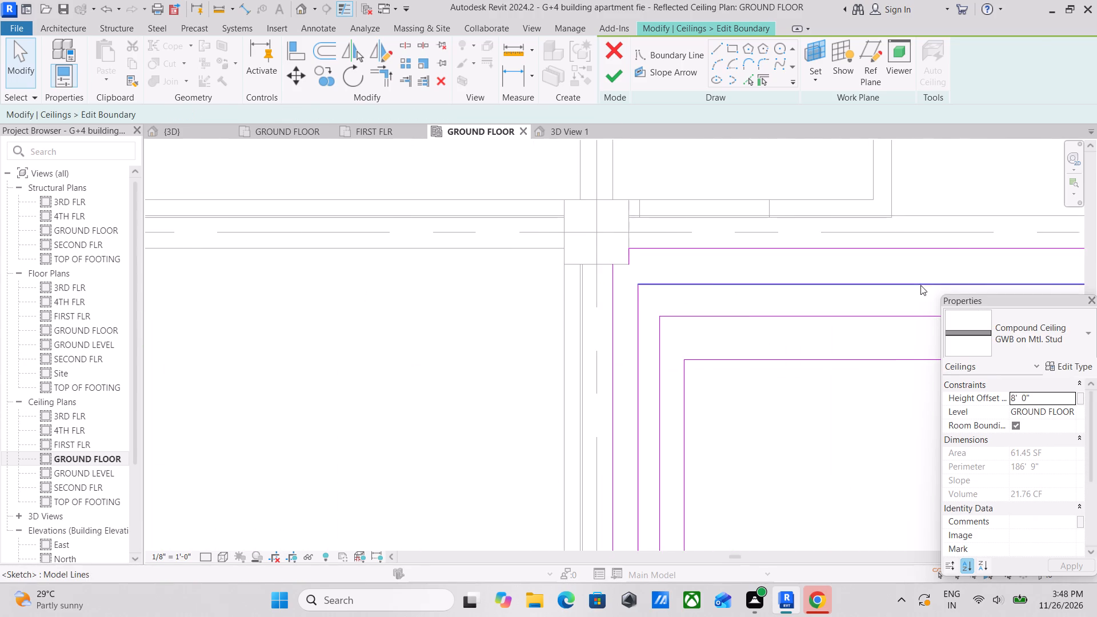
scroll(695, 299, down, 1)
middle_drag(695, 299, 608, 191)
scroll(691, 290, down, 4)
middle_drag(723, 312, 655, 305)
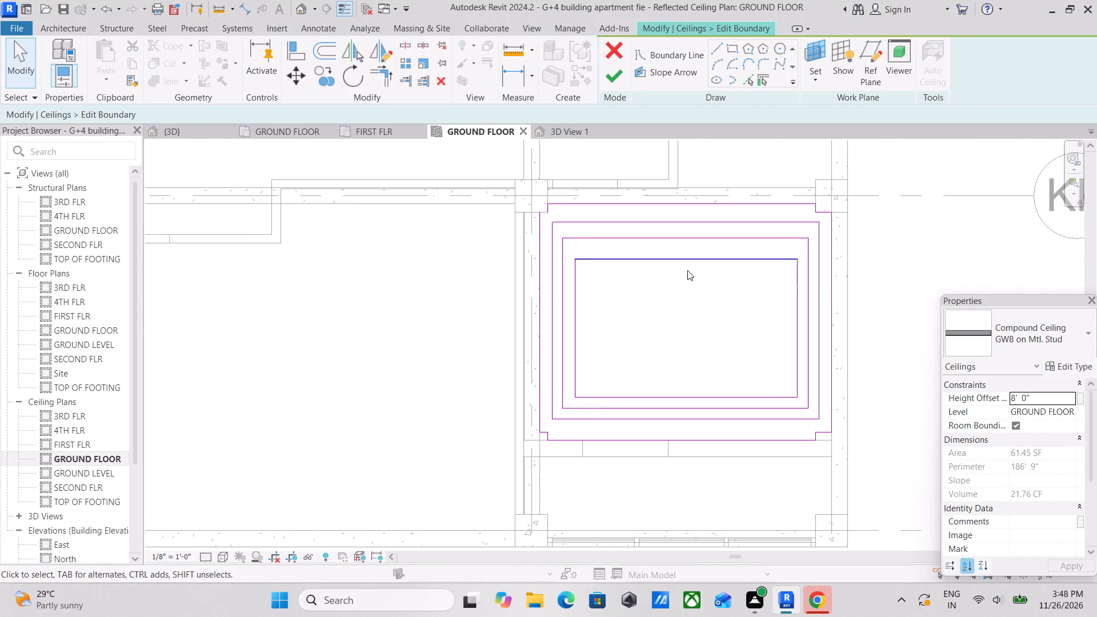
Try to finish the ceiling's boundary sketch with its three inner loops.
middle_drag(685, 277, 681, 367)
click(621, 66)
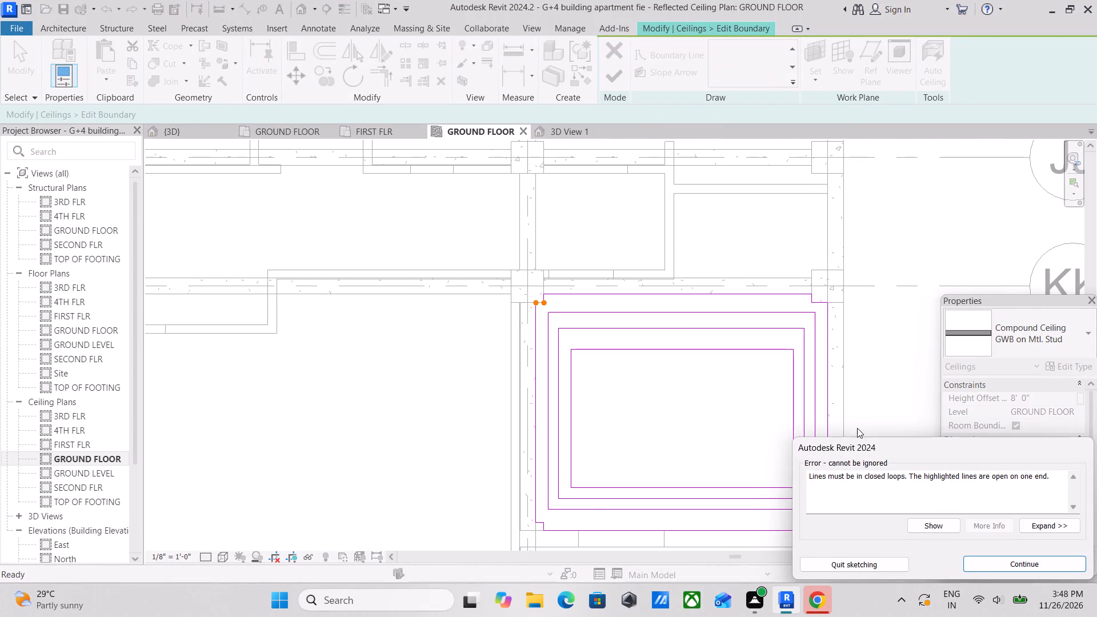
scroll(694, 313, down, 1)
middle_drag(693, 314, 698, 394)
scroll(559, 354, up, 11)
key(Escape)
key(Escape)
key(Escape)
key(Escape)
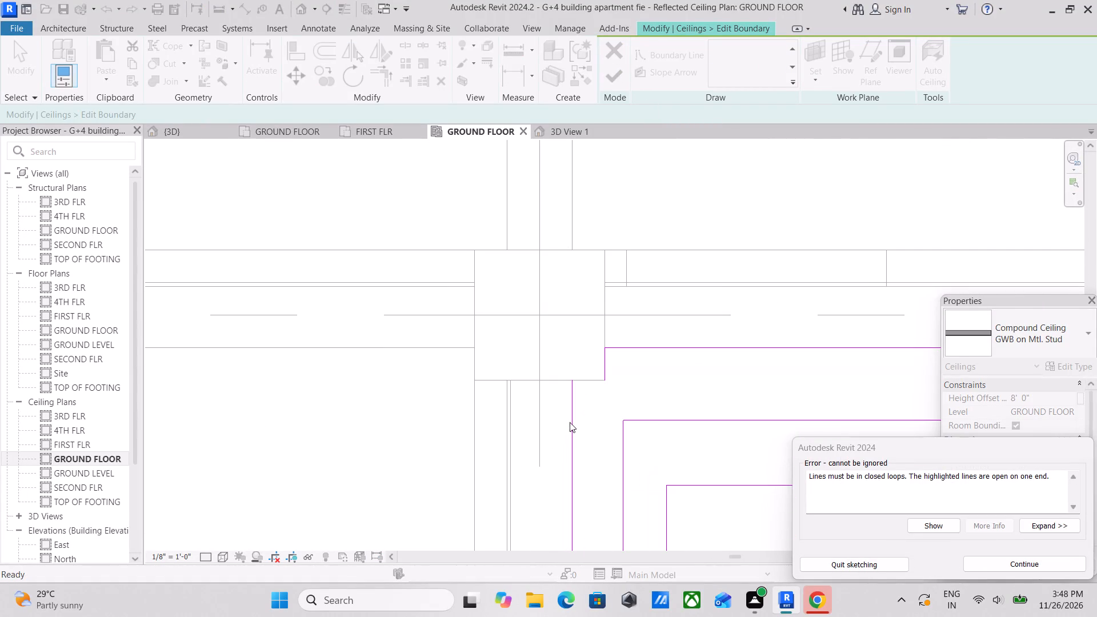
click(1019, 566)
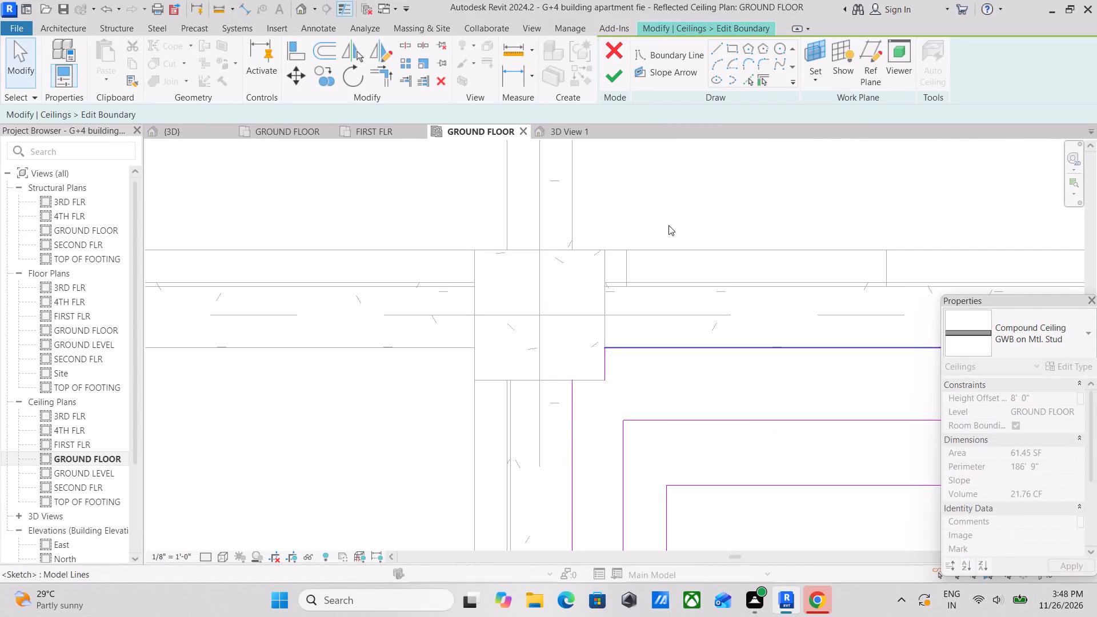
Draw the missing boundary line along the lower face of the column at the outer boundary's upper-left corner and finish the ceiling sketch.
scroll(564, 283, up, 2)
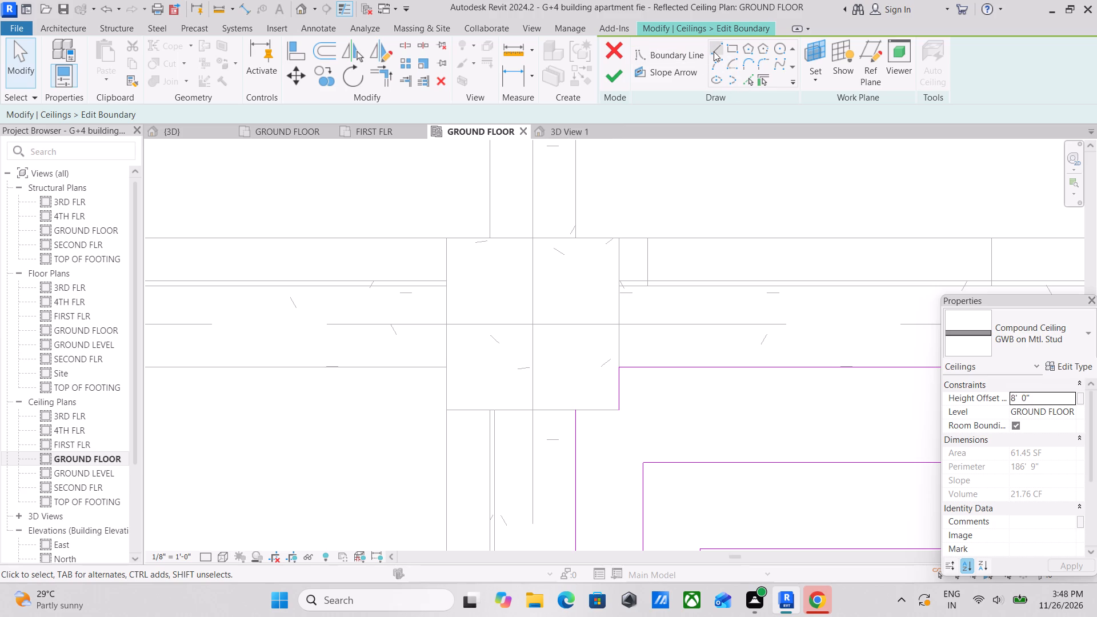
click(714, 51)
scroll(591, 485, up, 8)
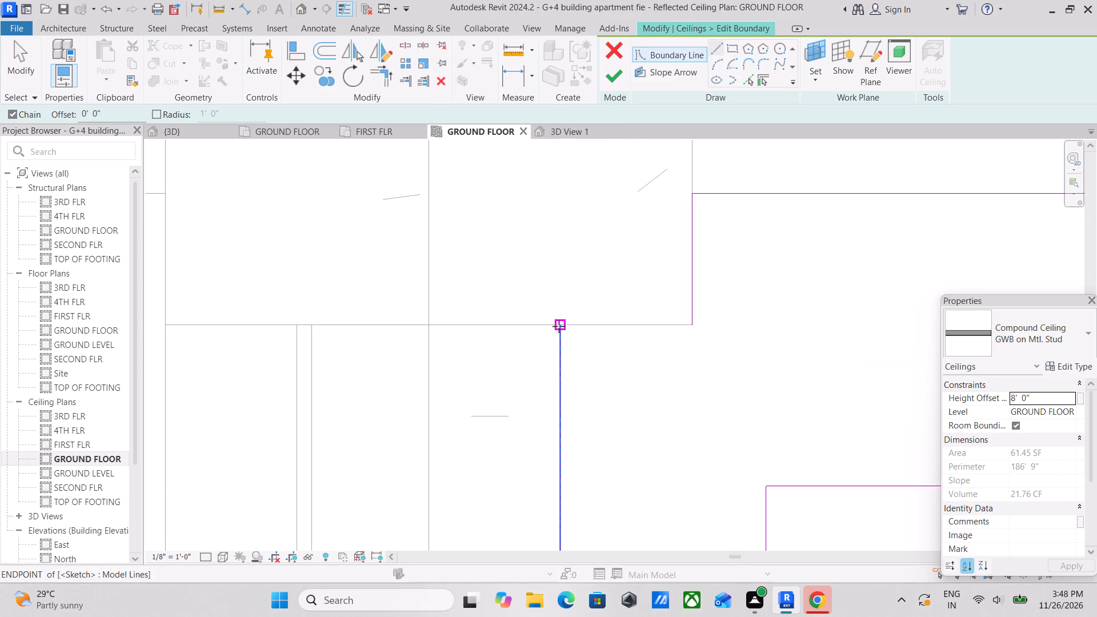
click(559, 326)
click(692, 322)
scroll(684, 324, down, 4)
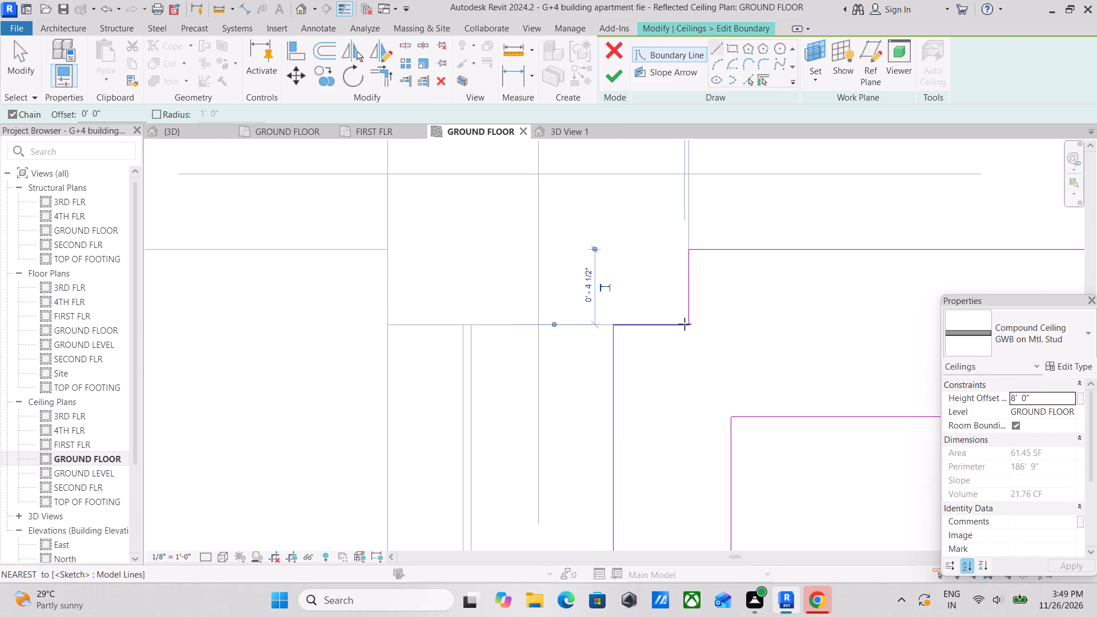
key(Escape)
key(Escape)
scroll(769, 321, down, 4)
key(Escape)
key(Escape)
middle_drag(794, 316, 281, 303)
scroll(378, 340, down, 5)
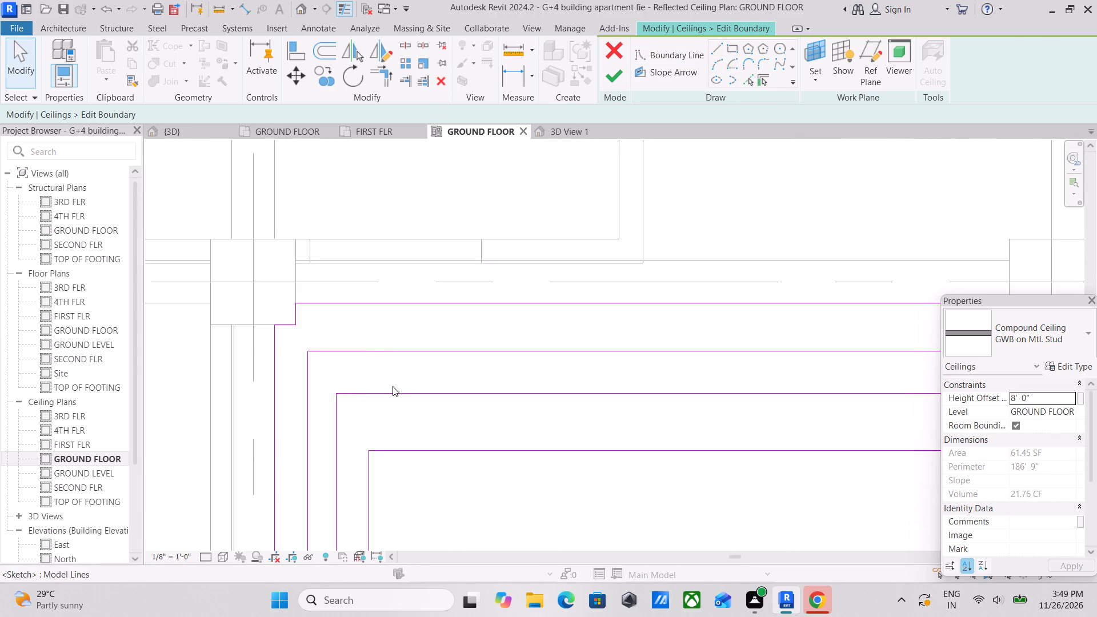
scroll(393, 386, down, 4)
click(611, 71)
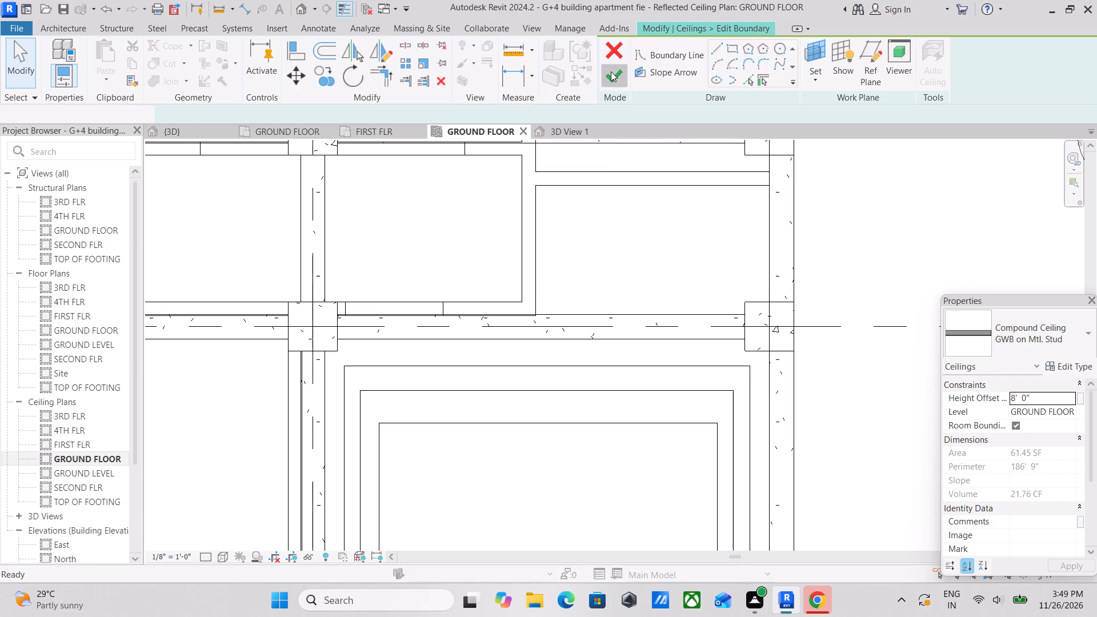
Examine the ground floor reflected ceiling plan from end to end, checking which rooms have stepped ceilings.
scroll(361, 426, down, 3)
middle_drag(361, 426, 524, 285)
scroll(423, 335, down, 2)
key(Escape)
middle_drag(529, 356, 620, 347)
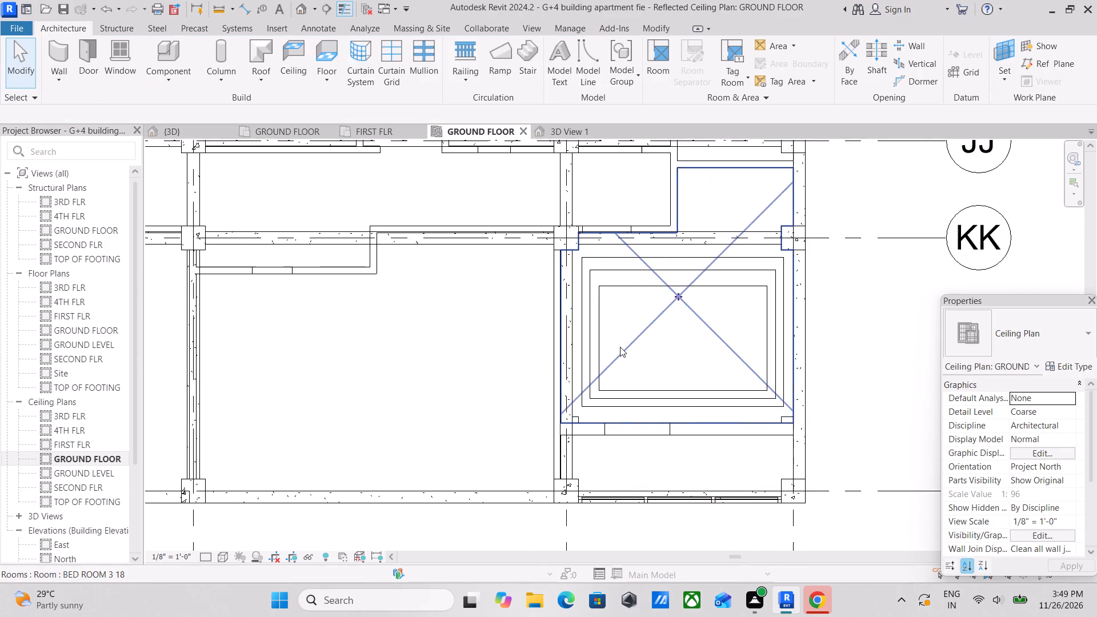
middle_drag(606, 382, 696, 394)
middle_drag(301, 379, 596, 383)
scroll(344, 367, down, 4)
middle_drag(318, 377, 570, 391)
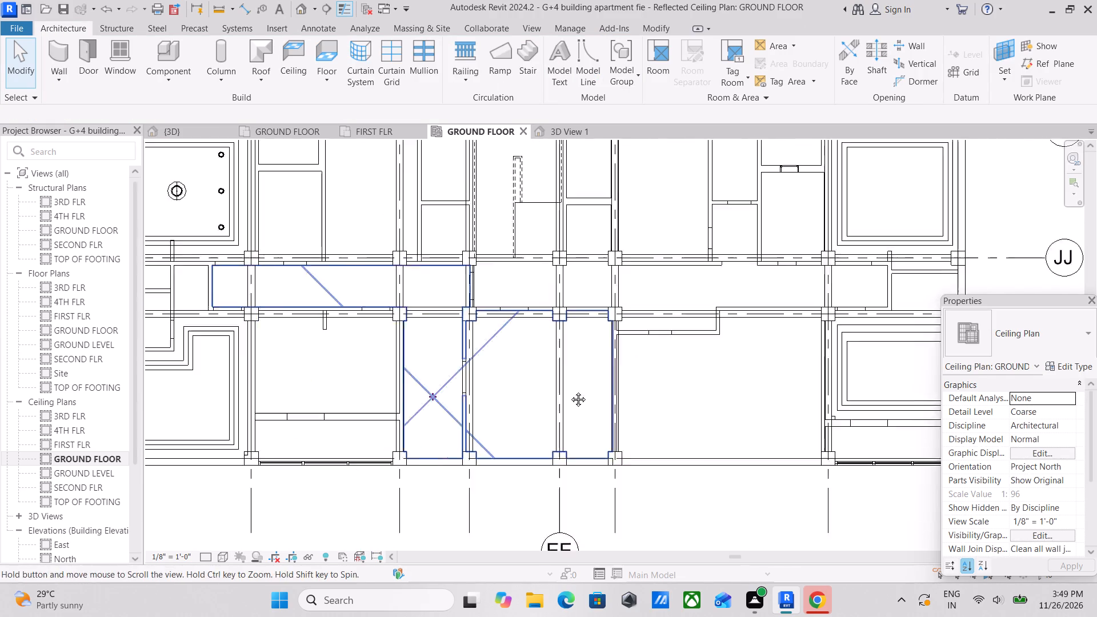
middle_drag(570, 391, 580, 390)
middle_drag(309, 368, 503, 423)
scroll(461, 195, up, 3)
scroll(486, 248, down, 2)
middle_drag(486, 250, 446, 310)
scroll(499, 291, down, 1)
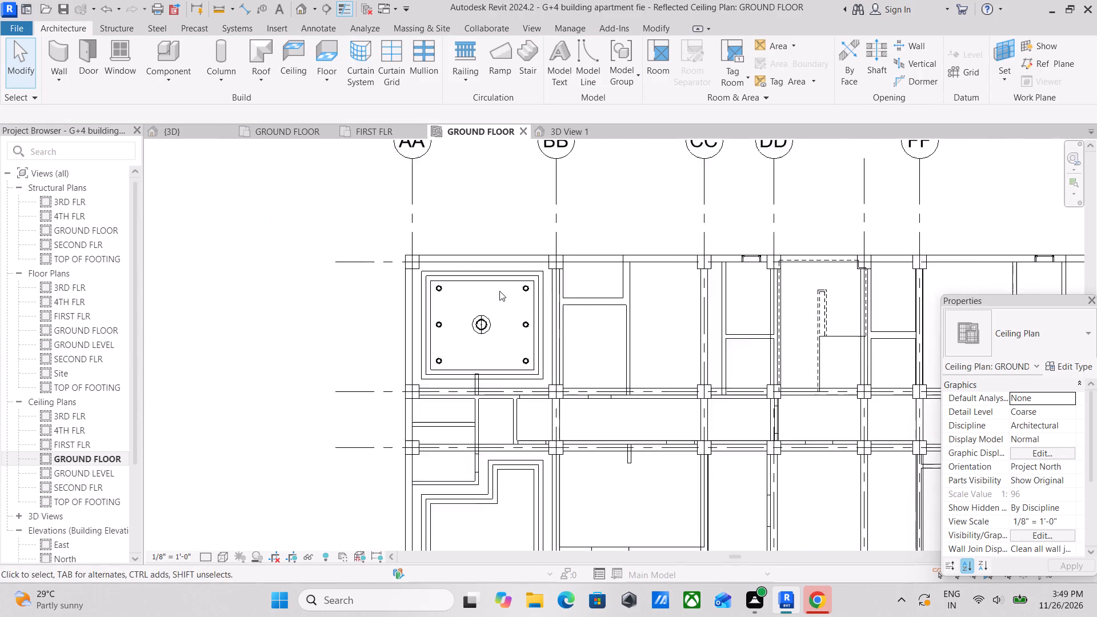
scroll(499, 291, down, 1)
middle_drag(499, 291, 395, 212)
middle_drag(573, 341, 473, 325)
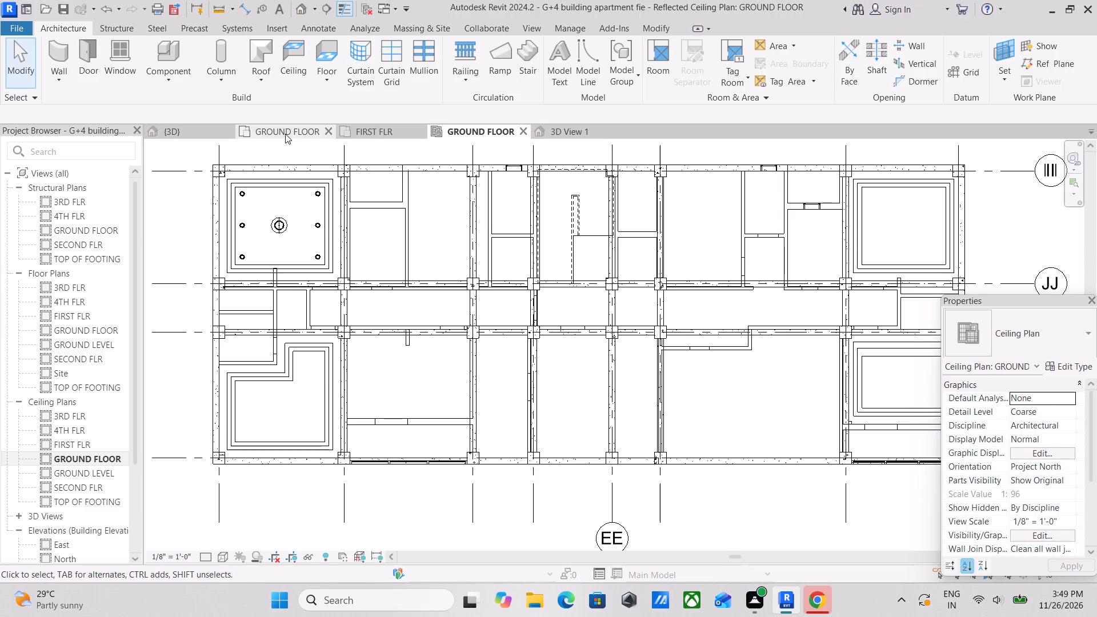
Look briefly at the ground floor plan and examine the whole building in the 3D view from the back, side, front and above.
click(285, 134)
middle_drag(487, 337, 237, 285)
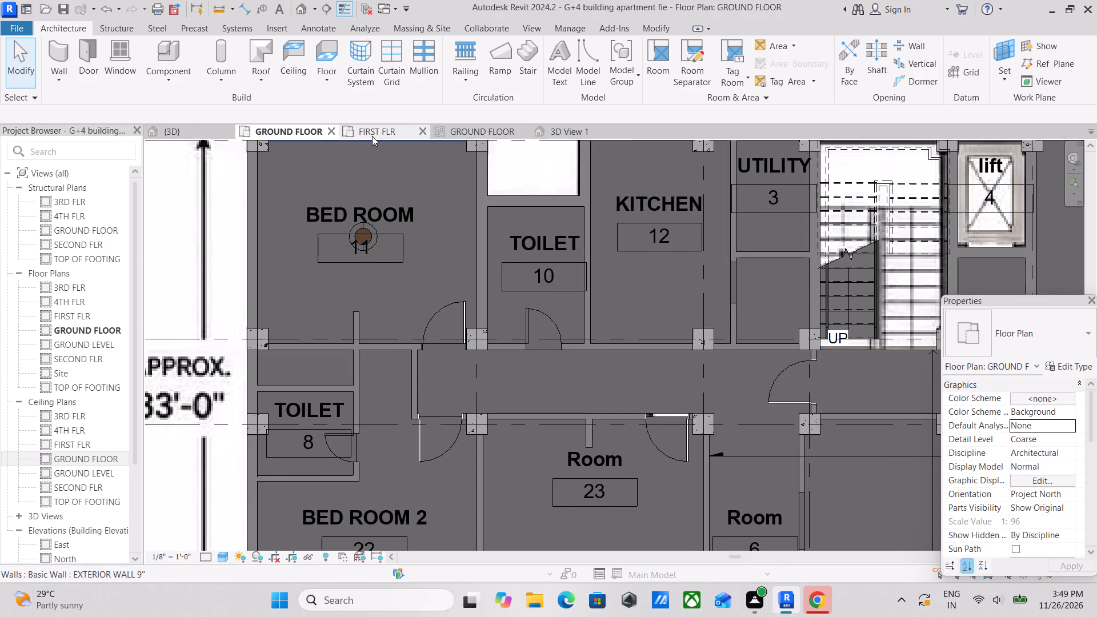
click(177, 131)
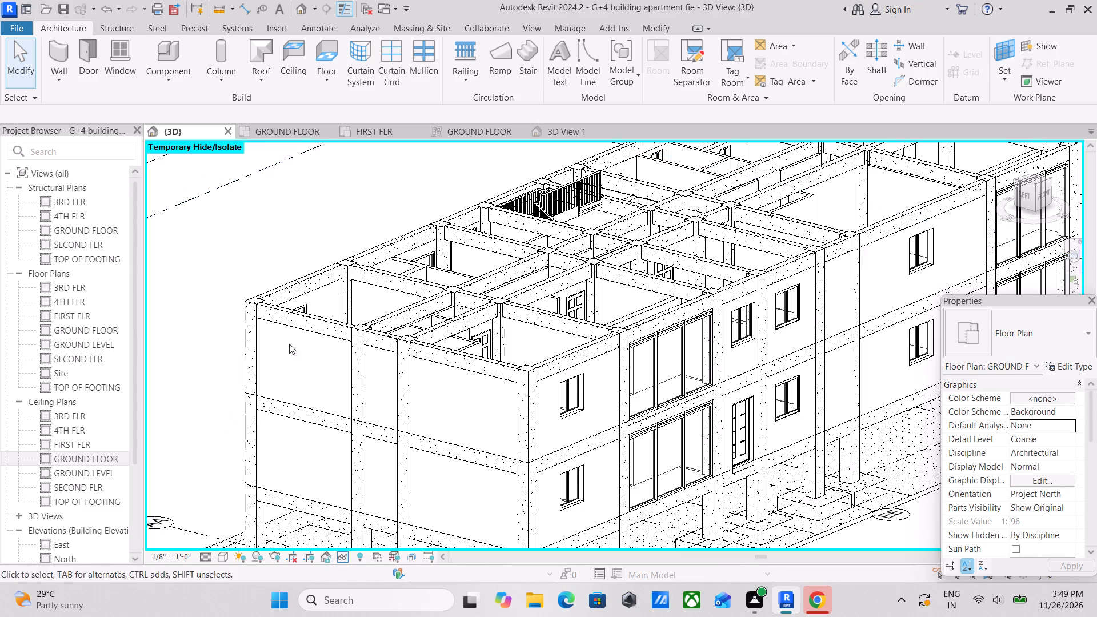
middle_drag(309, 361, 283, 290)
scroll(472, 396, down, 4)
middle_drag(477, 399, 575, 435)
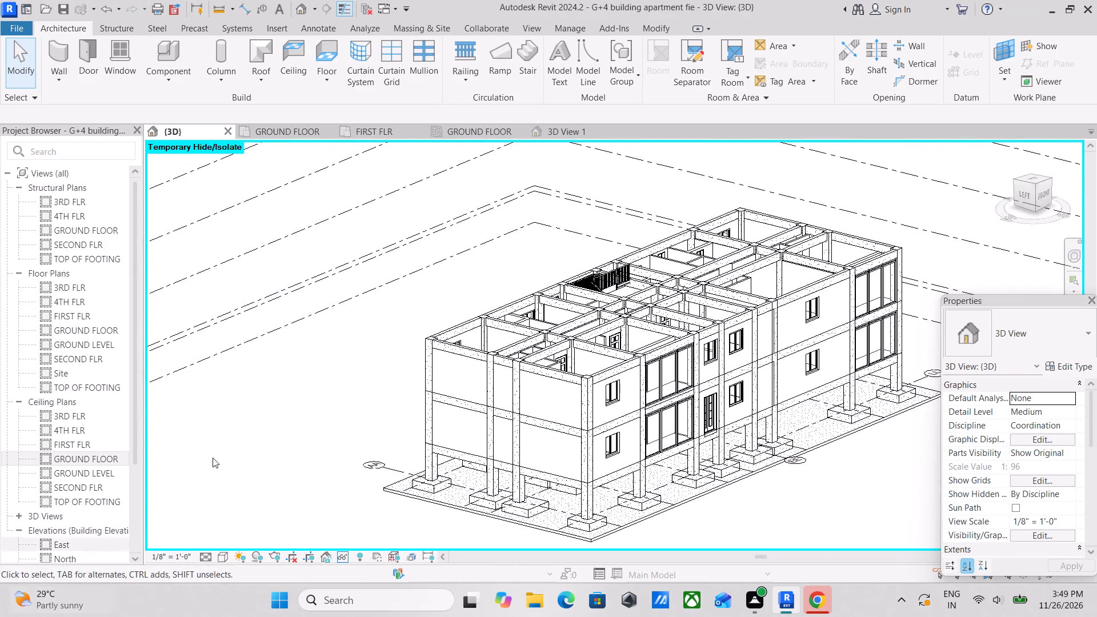
shift+middle_drag(217, 448, 421, 424)
middle_drag(377, 436, 572, 408)
shift+middle_drag(422, 409, 339, 410)
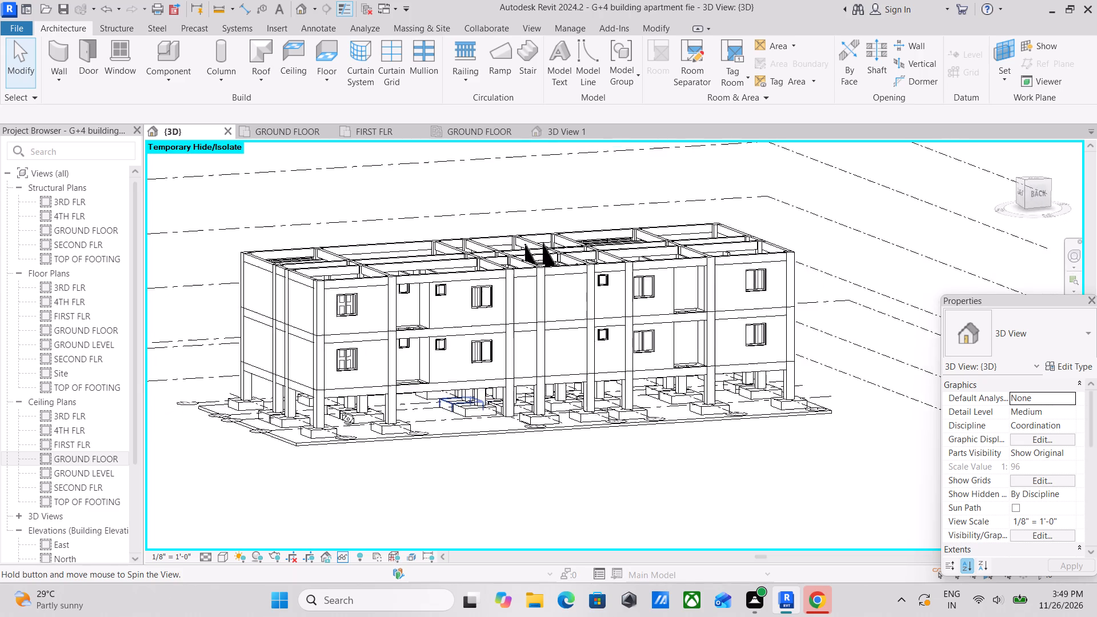
shift+middle_drag(339, 410, 311, 411)
middle_drag(359, 387, 398, 479)
scroll(454, 398, up, 7)
shift+middle_drag(458, 446, 517, 493)
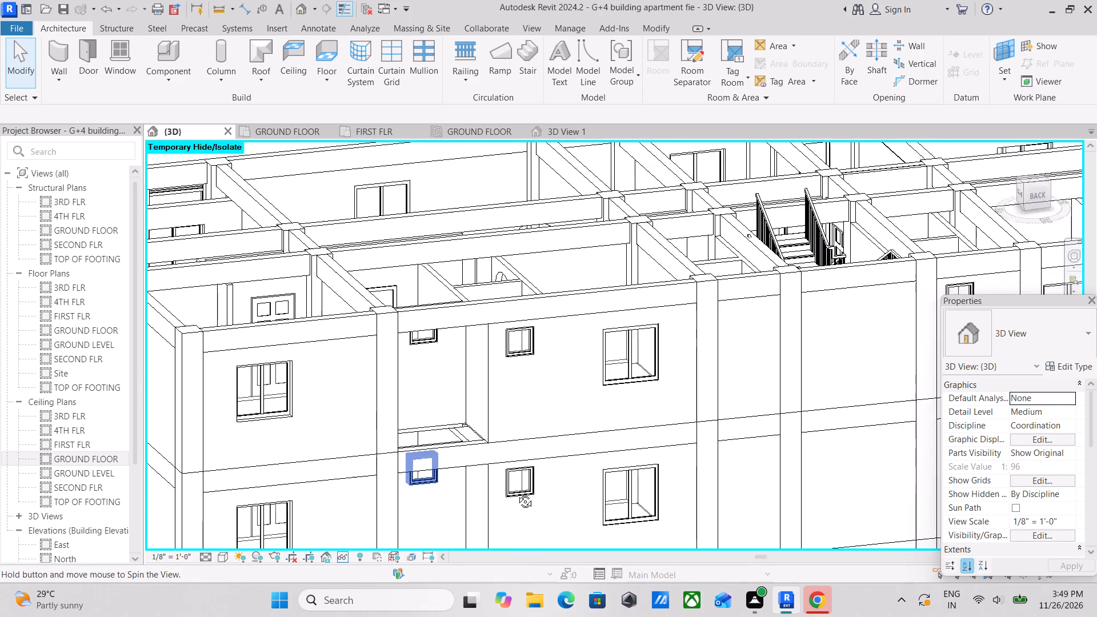
shift+middle_drag(517, 493, 521, 507)
shift+middle_drag(496, 488, 541, 471)
middle_drag(527, 497, 495, 498)
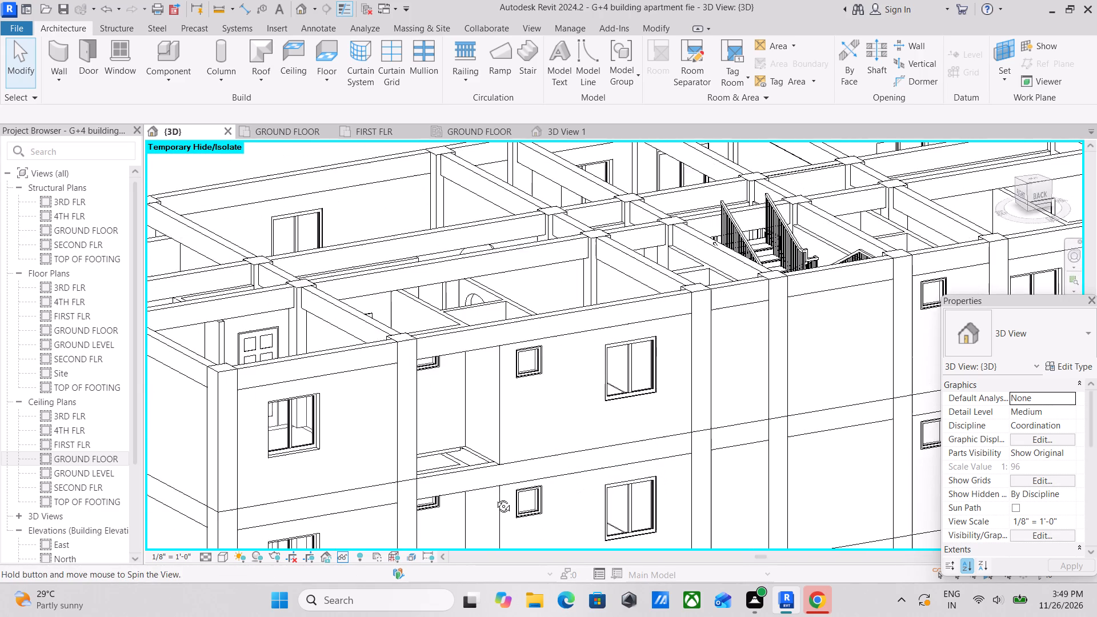
middle_drag(495, 498, 495, 497)
scroll(474, 485, up, 3)
scroll(463, 480, down, 1)
shift+middle_drag(463, 480, 365, 408)
shift+scroll(400, 407, down, 3)
shift+middle_drag(427, 392, 404, 469)
middle_drag(404, 469, 494, 439)
scroll(494, 439, down, 4)
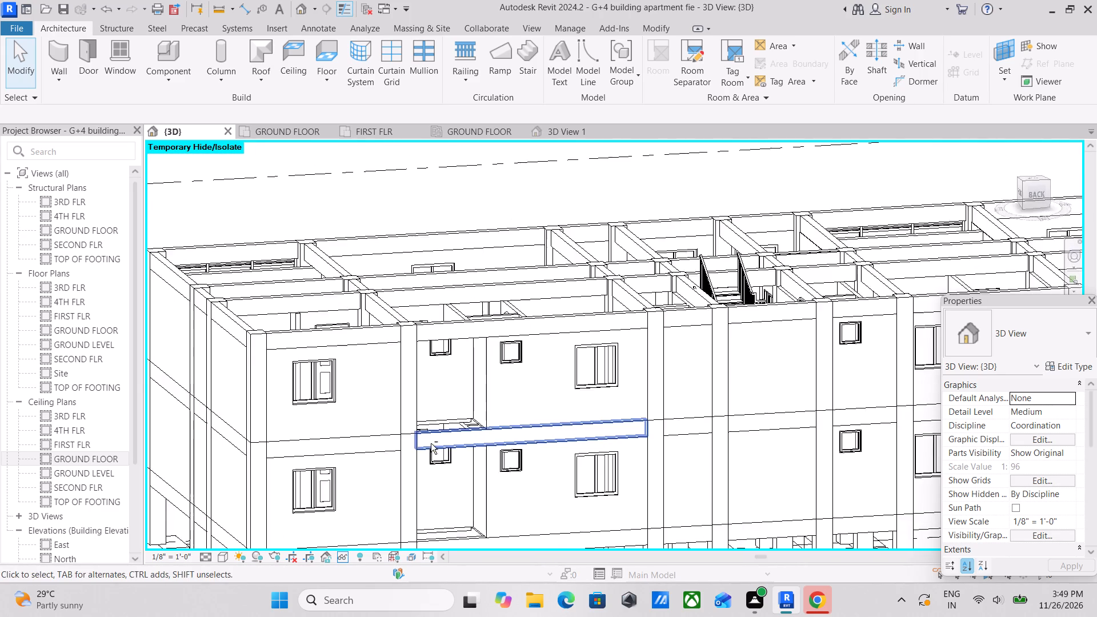
shift+middle_drag(431, 443, 477, 463)
scroll(514, 465, down, 2)
middle_drag(515, 465, 551, 382)
shift+middle_drag(544, 411, 531, 426)
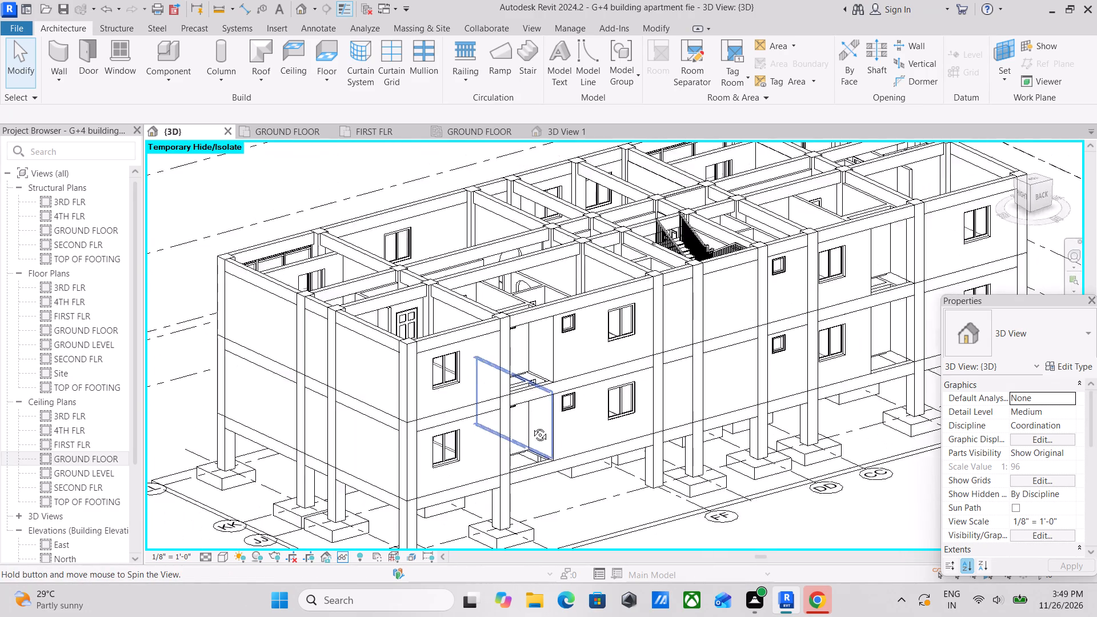
shift+middle_drag(531, 426, 509, 422)
middle_drag(640, 421, 334, 413)
middle_drag(607, 436, 538, 412)
scroll(527, 416, down, 4)
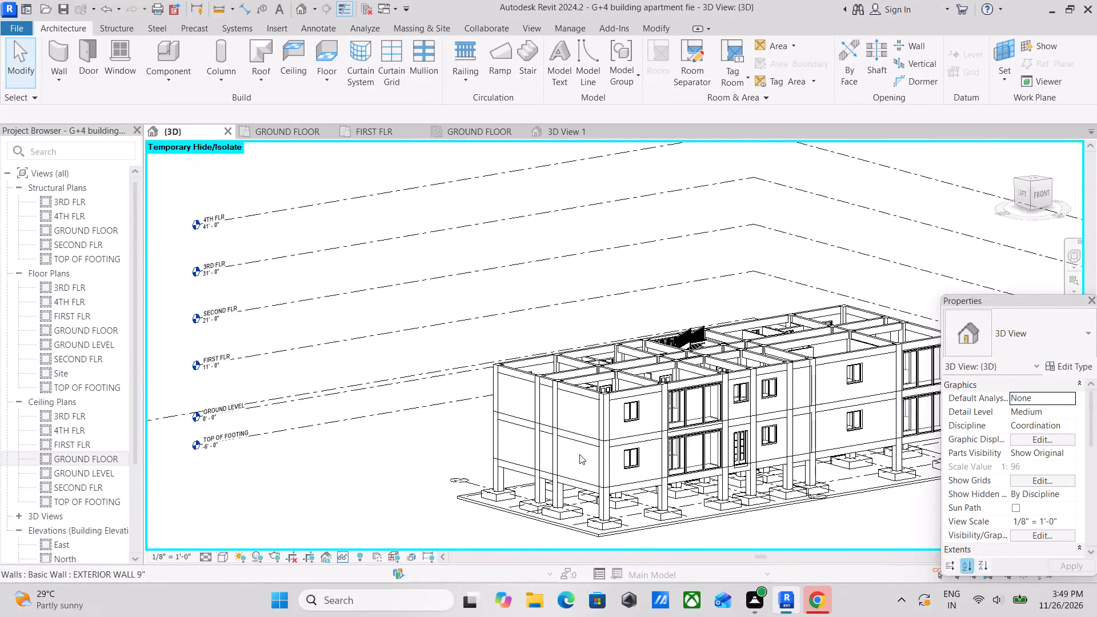
shift+middle_drag(603, 459, 577, 592)
middle_drag(636, 483, 478, 478)
middle_drag(533, 478, 459, 463)
middle_drag(487, 463, 622, 381)
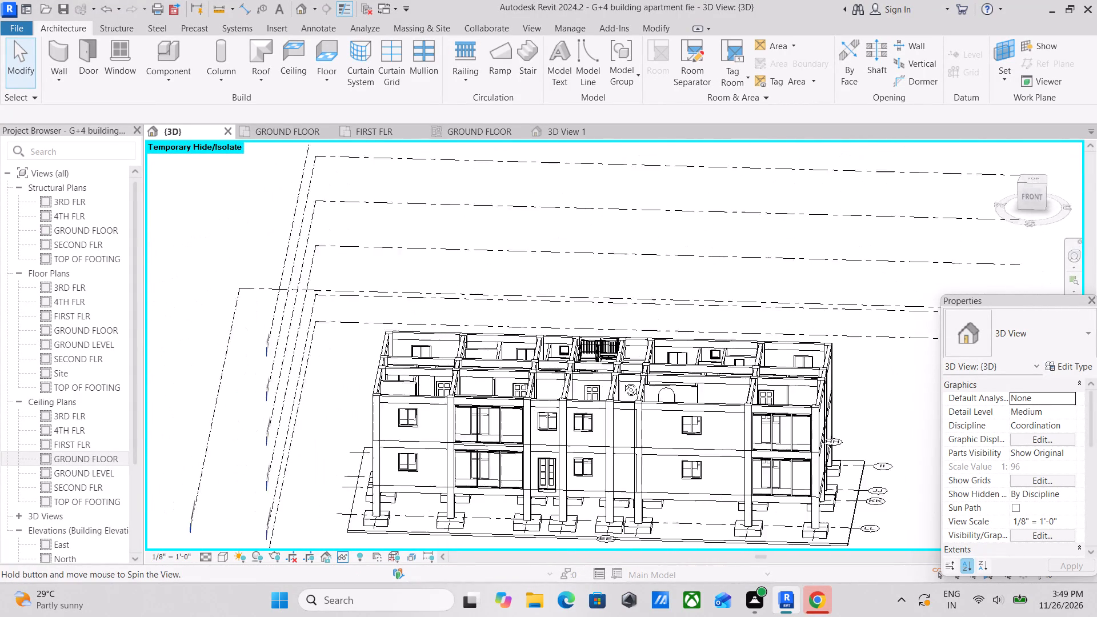
middle_drag(622, 381, 627, 377)
shift+middle_drag(607, 478, 580, 551)
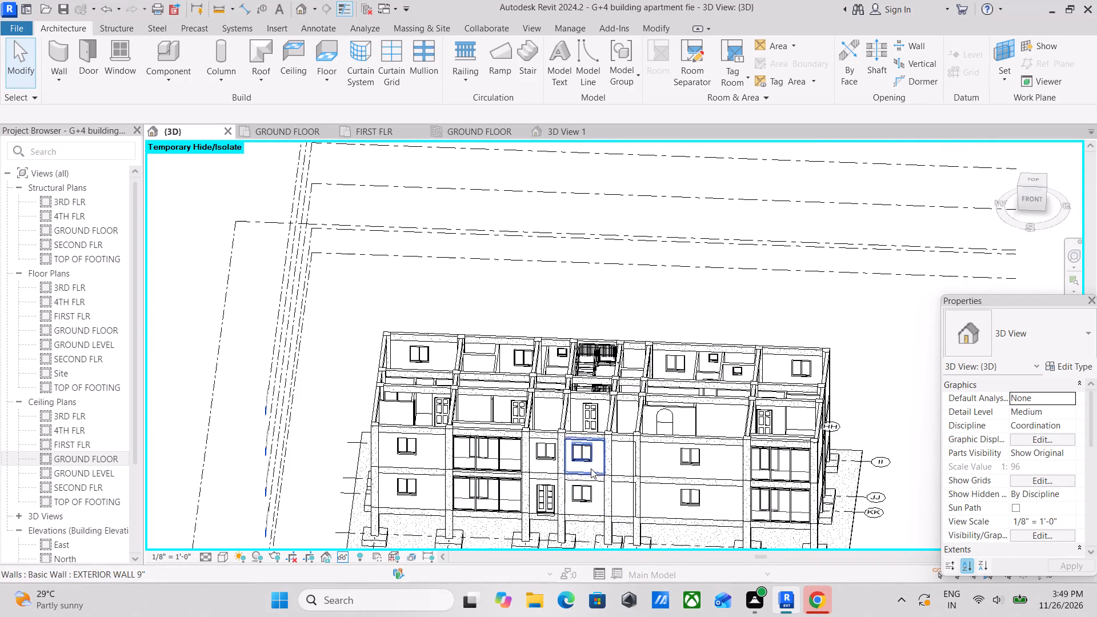
shift+middle_drag(591, 468, 508, 604)
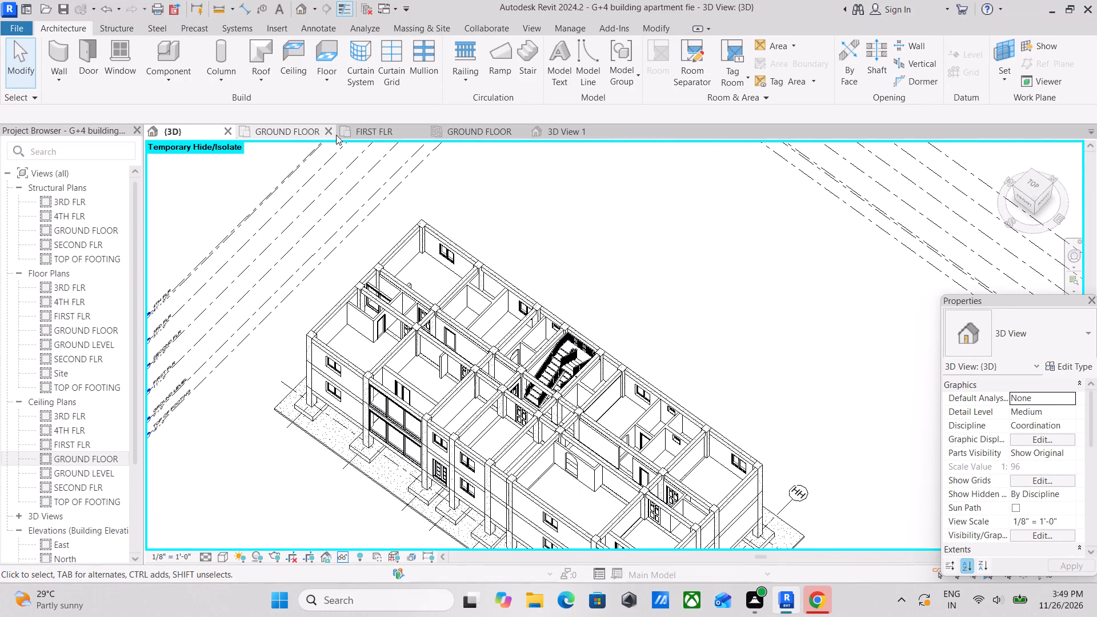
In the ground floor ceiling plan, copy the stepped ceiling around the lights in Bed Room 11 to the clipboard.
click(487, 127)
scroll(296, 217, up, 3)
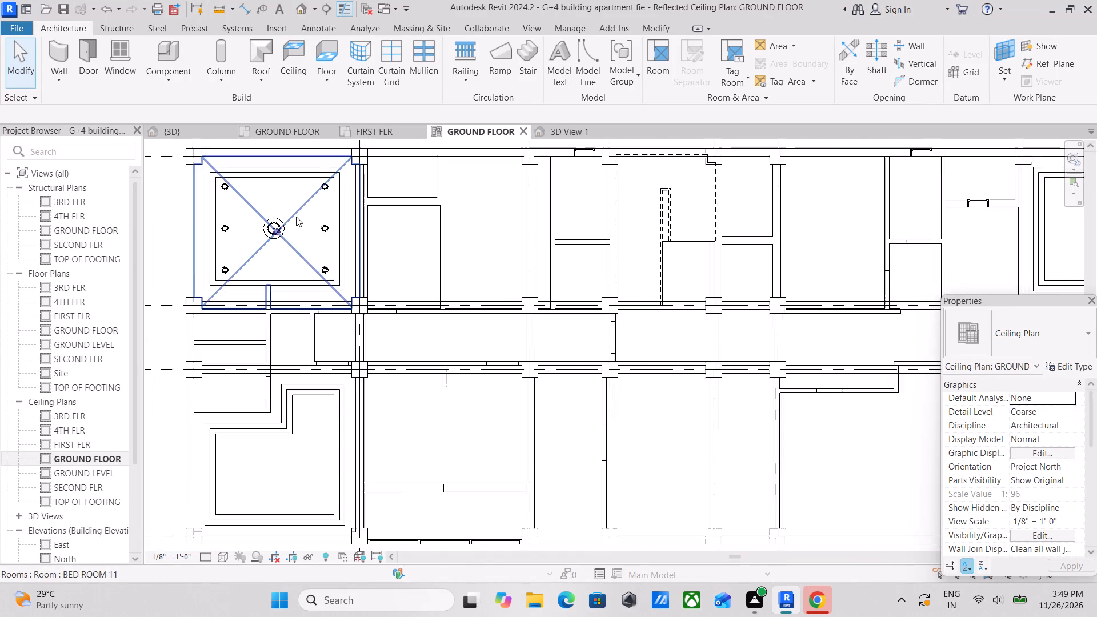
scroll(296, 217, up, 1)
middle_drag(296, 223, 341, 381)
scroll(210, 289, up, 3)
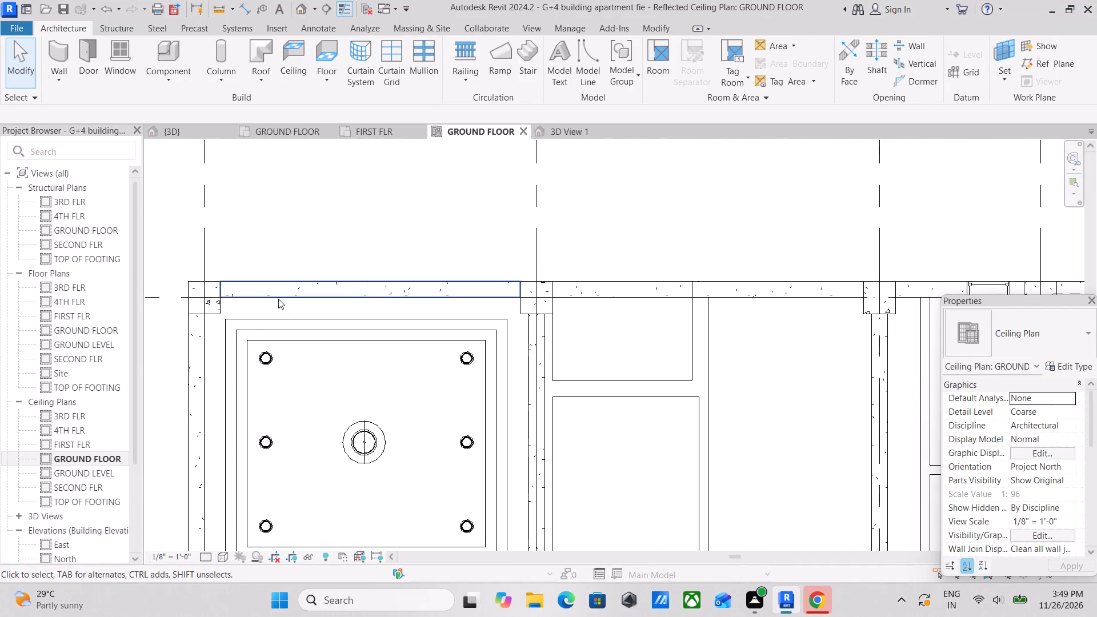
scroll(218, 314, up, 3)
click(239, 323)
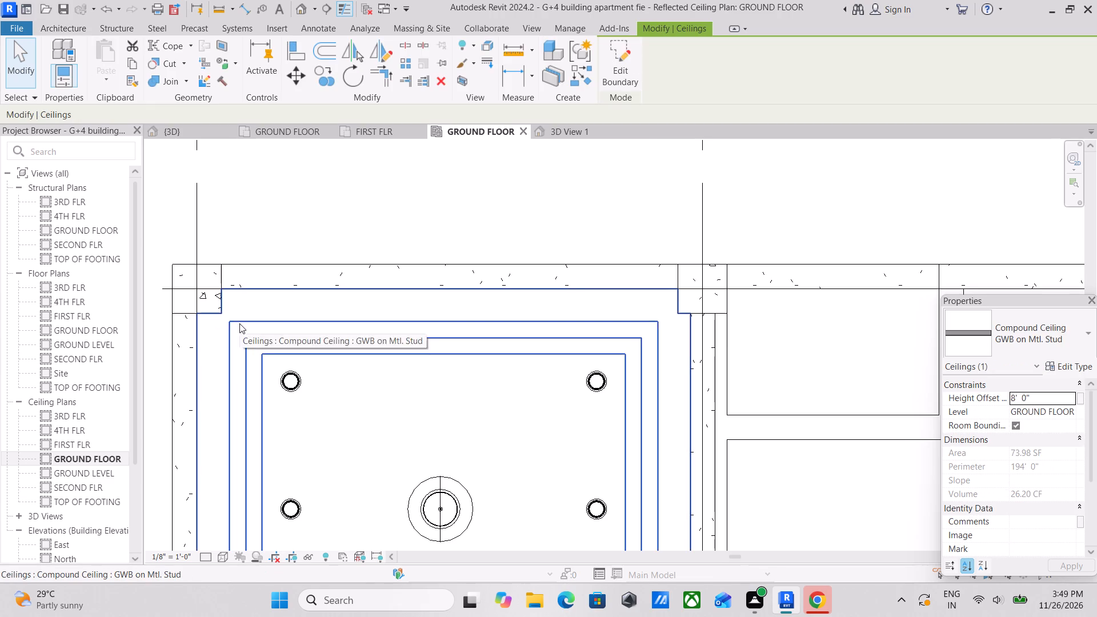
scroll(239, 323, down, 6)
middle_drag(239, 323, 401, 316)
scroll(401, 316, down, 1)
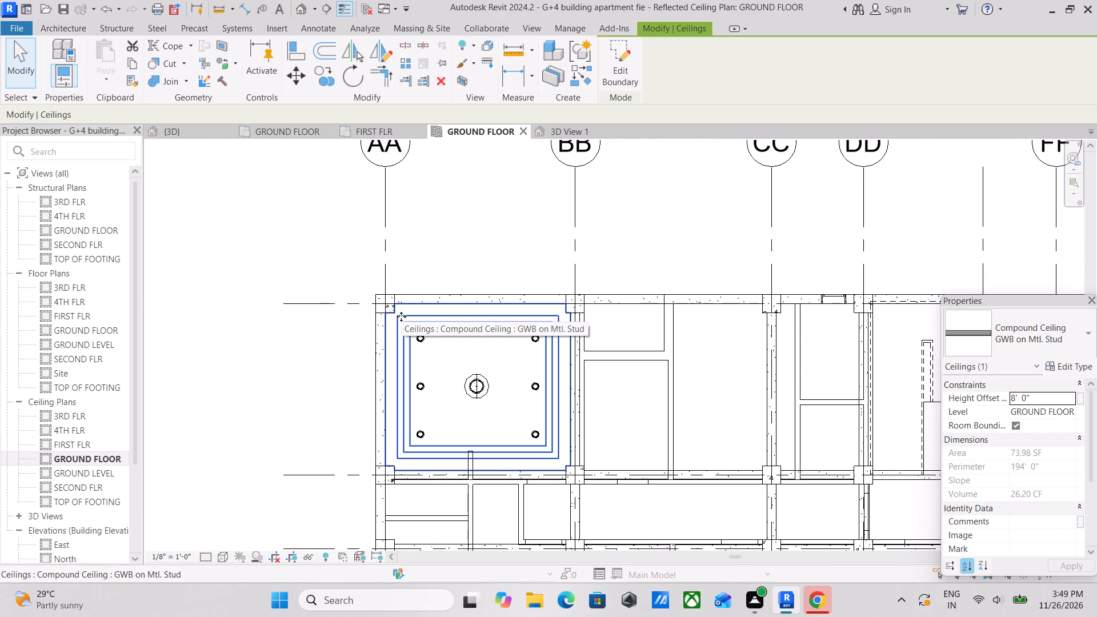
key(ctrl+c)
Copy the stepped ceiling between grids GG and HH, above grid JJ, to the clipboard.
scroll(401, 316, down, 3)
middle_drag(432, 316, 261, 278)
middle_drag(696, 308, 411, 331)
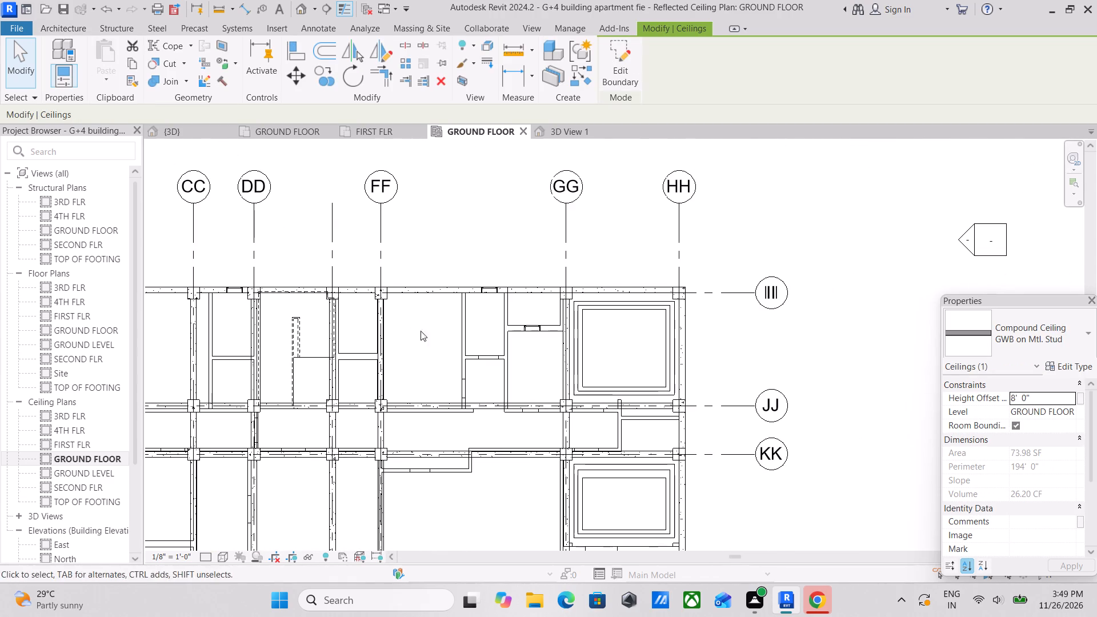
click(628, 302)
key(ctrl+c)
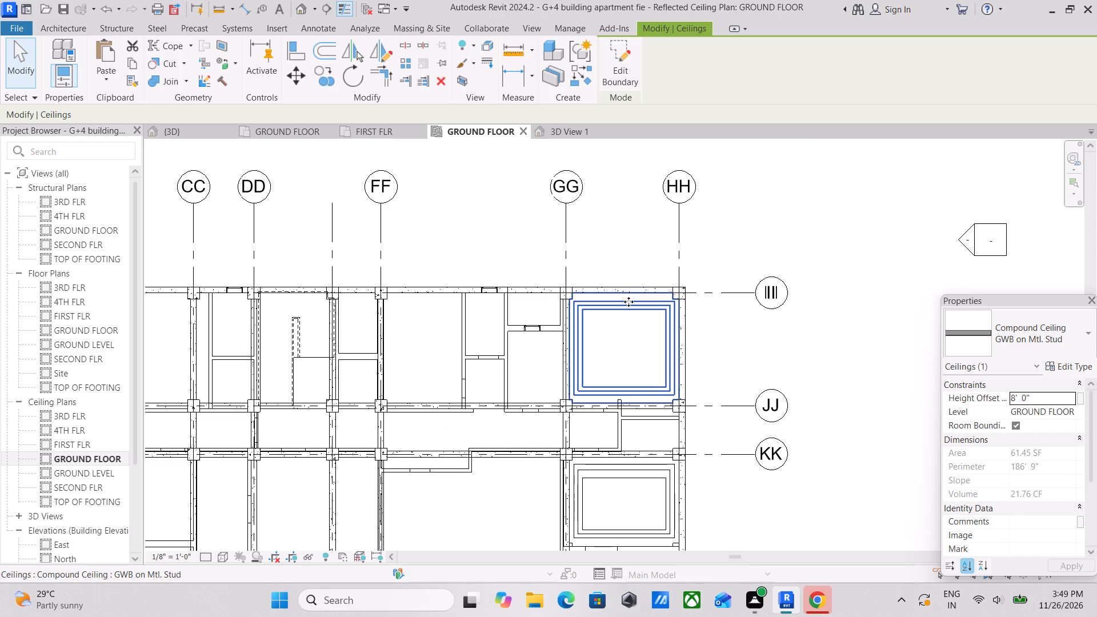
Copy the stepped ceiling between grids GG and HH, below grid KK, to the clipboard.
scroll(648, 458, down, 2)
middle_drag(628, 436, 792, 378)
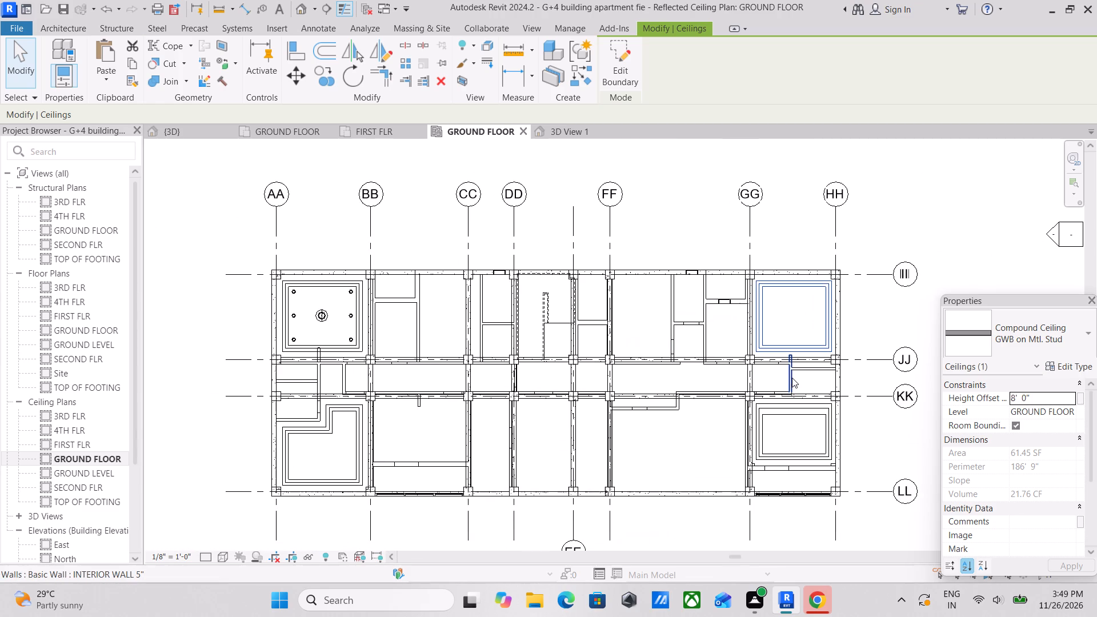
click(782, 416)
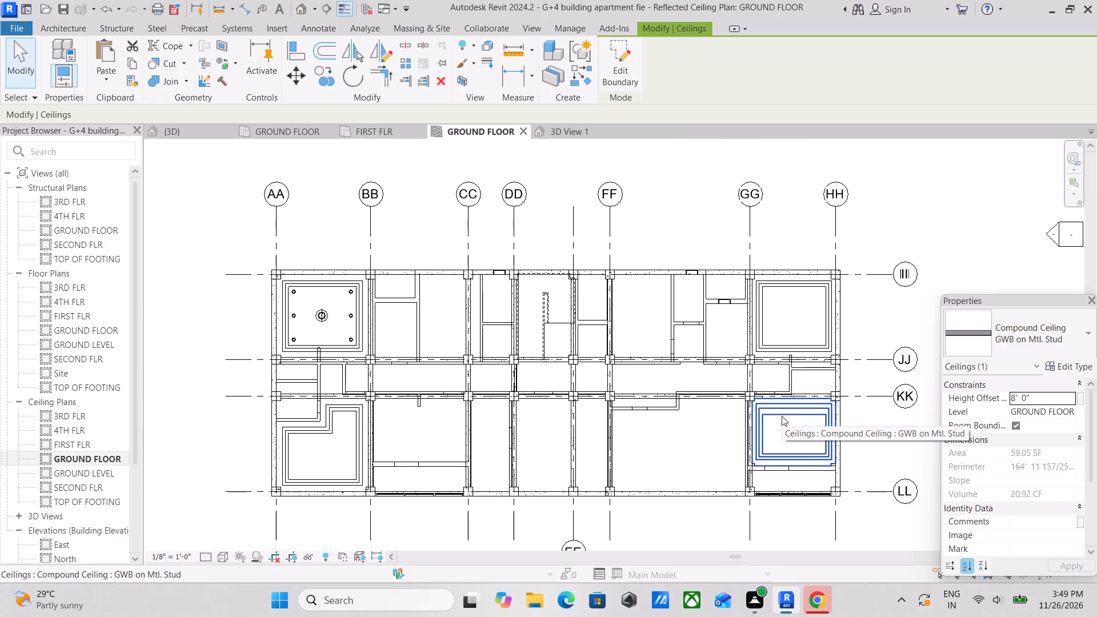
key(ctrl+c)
Copy the L-shaped stepped ceiling between grids AA and BB, below grid KK, to the clipboard and clear the selection.
scroll(308, 432, up, 1)
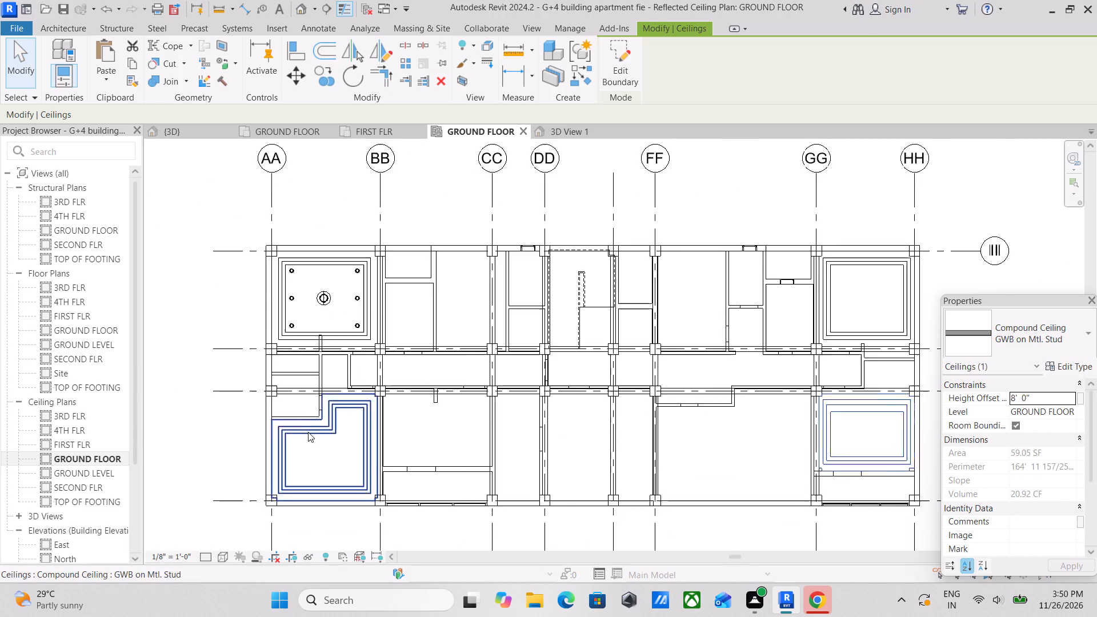
scroll(308, 432, up, 1)
click(337, 423)
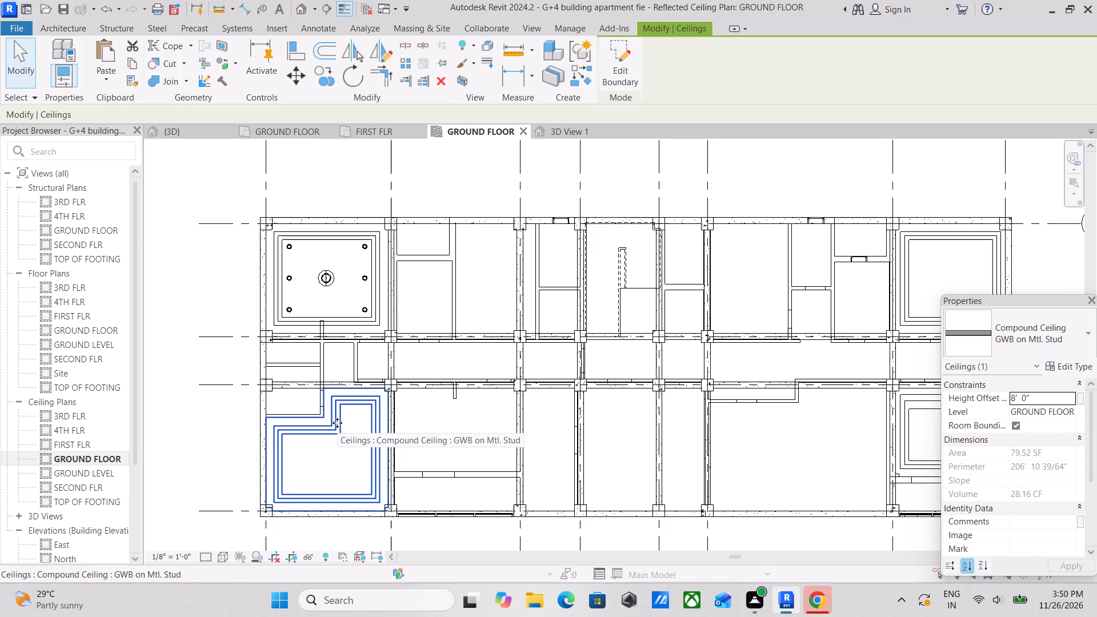
key(ctrl+c)
scroll(349, 417, down, 1)
key(Escape)
scroll(301, 415, up, 3)
key(Escape)
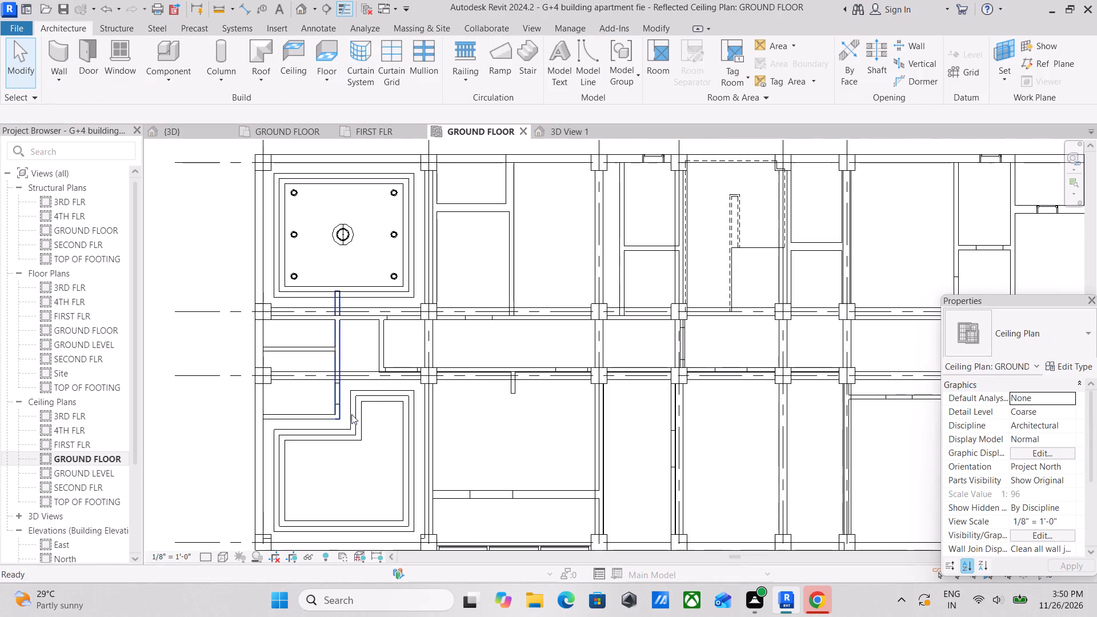
Copy all five GWB on Mtl. Stud ceilings of the ground floor and paste them aligned to the FIRST FLR level.
click(408, 403)
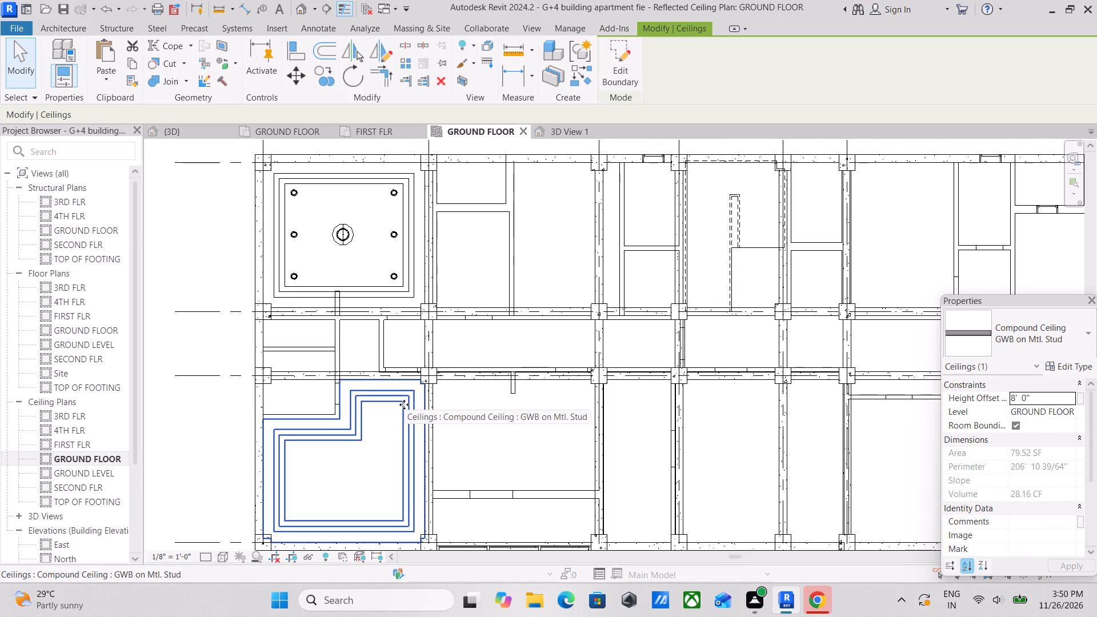
scroll(404, 404, down, 1)
middle_drag(404, 404, 396, 445)
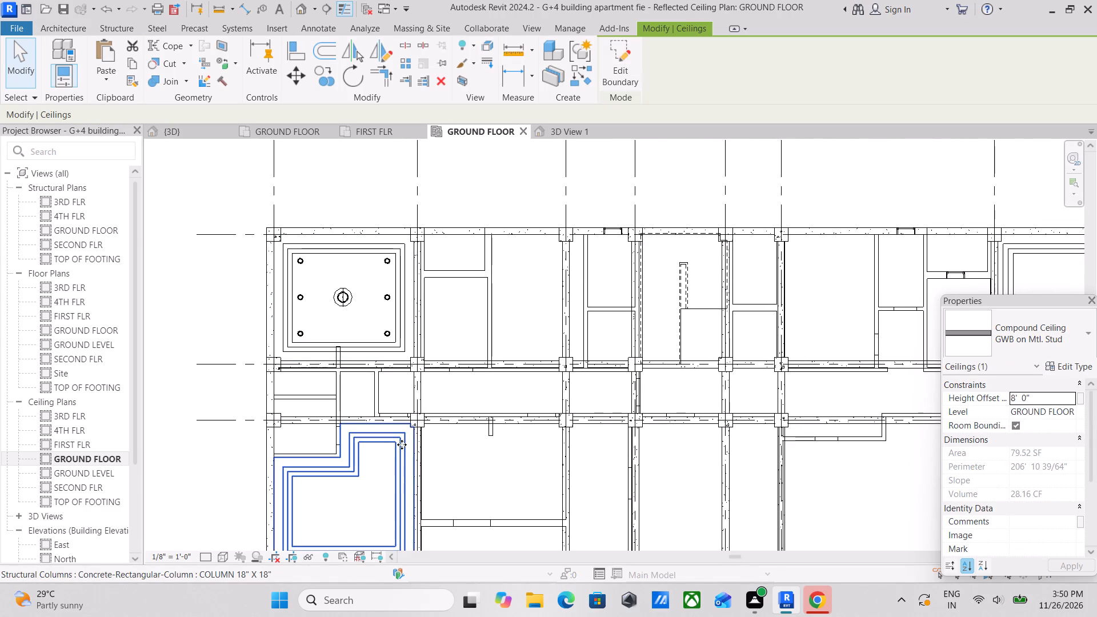
scroll(402, 444, up, 2)
scroll(410, 437, down, 1)
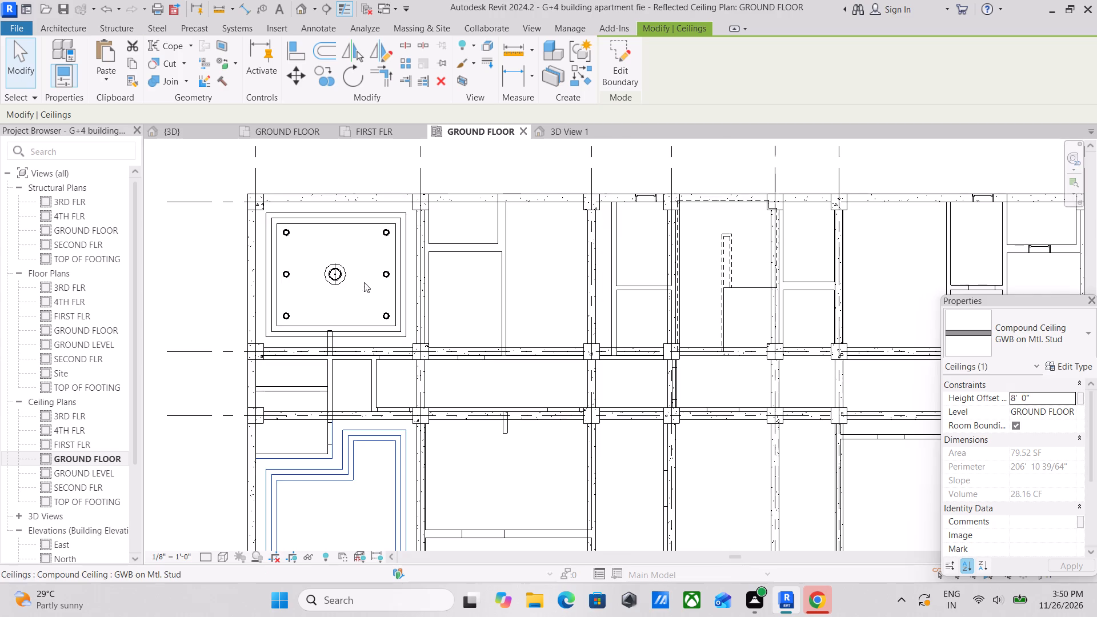
scroll(363, 282, up, 4)
click(419, 316)
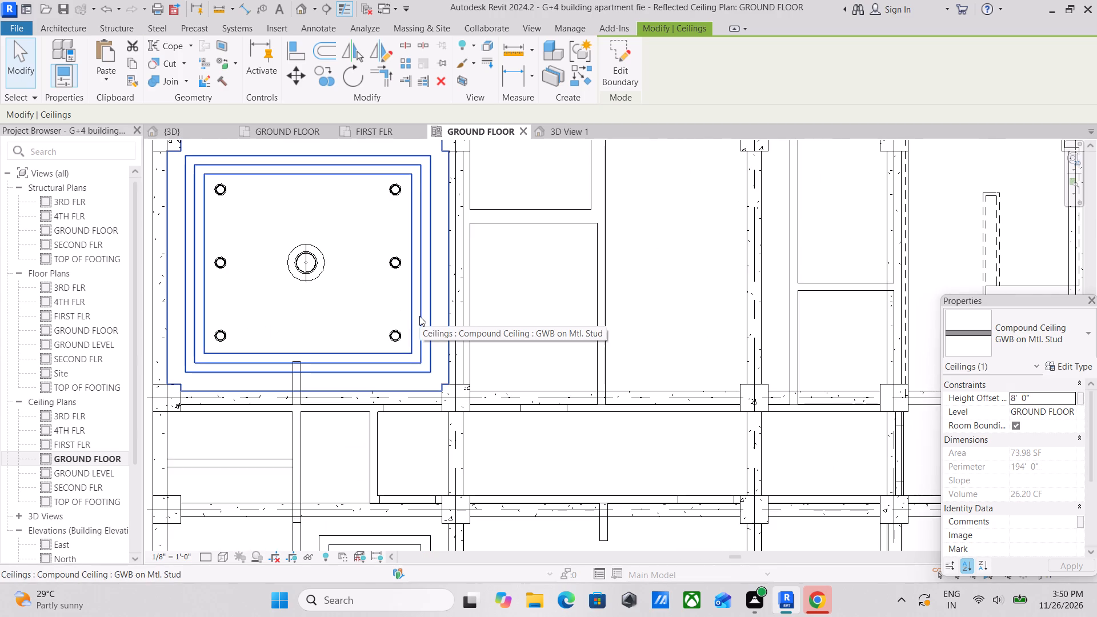
text(SA)
scroll(419, 316, down, 9)
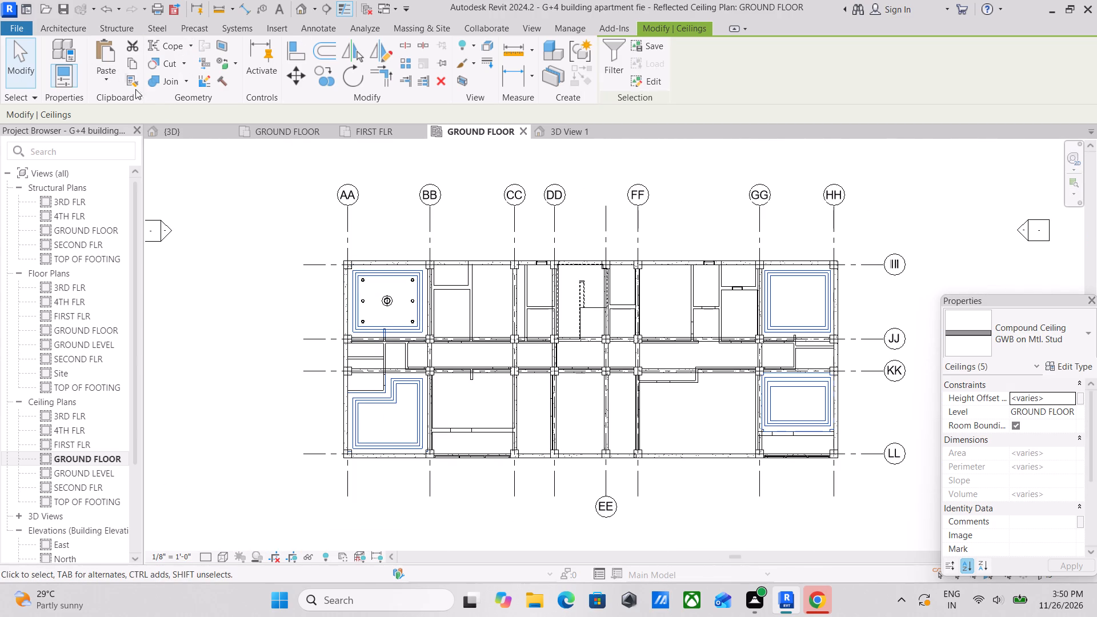
click(133, 61)
click(112, 71)
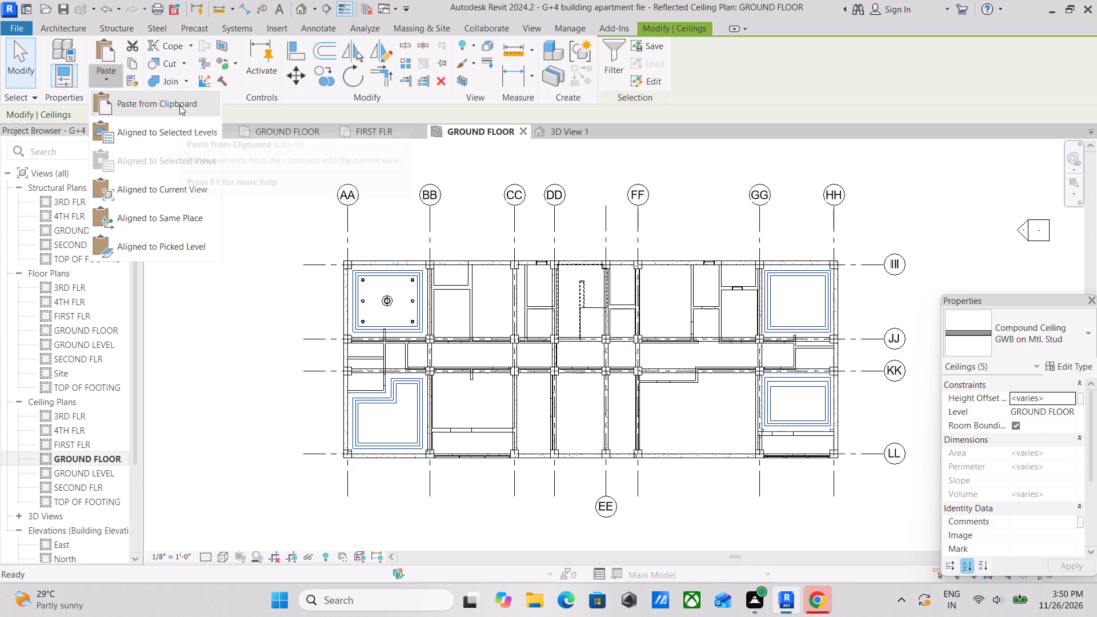
click(185, 130)
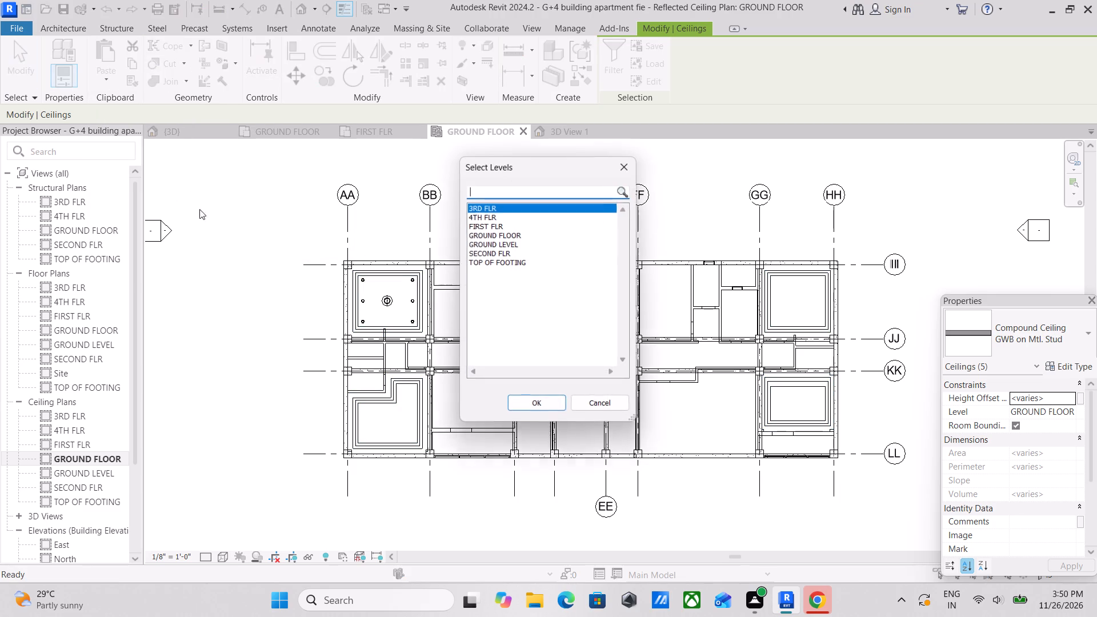
click(490, 222)
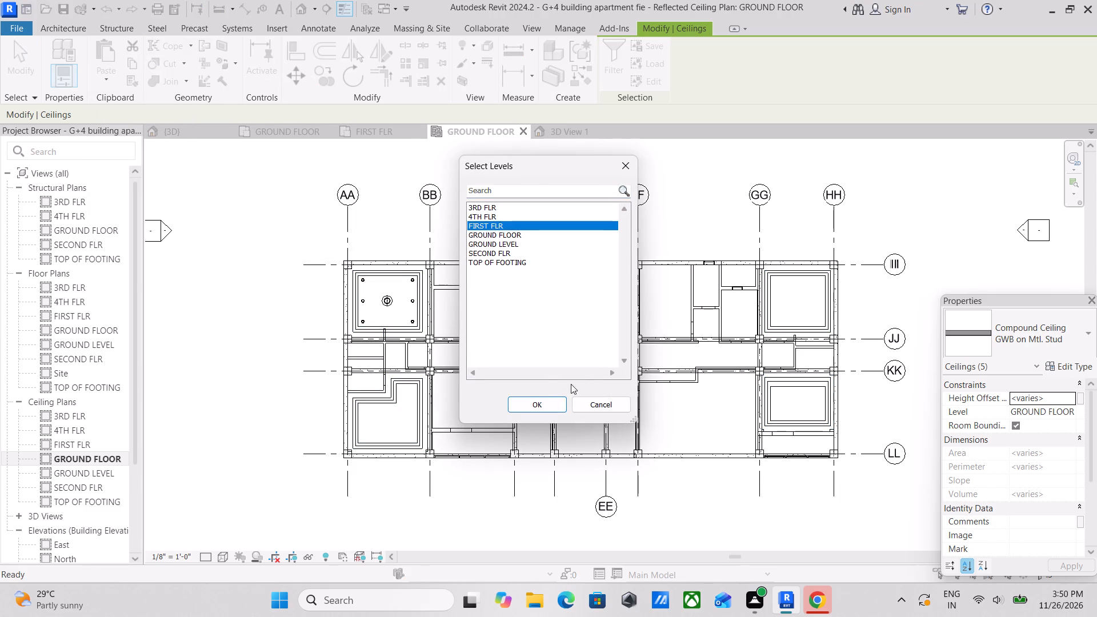
click(539, 401)
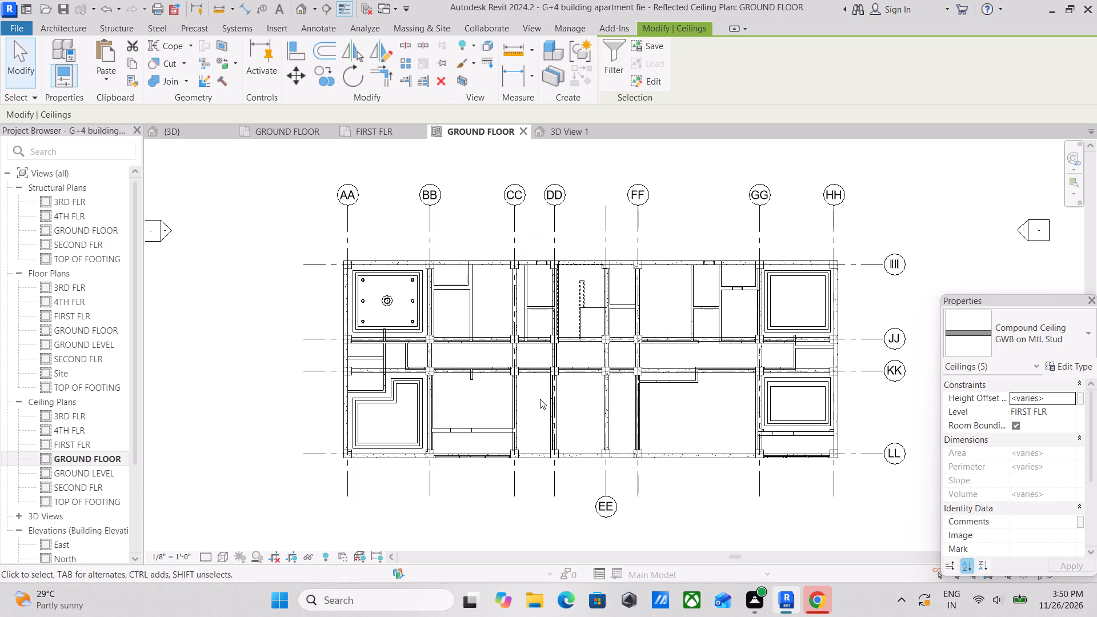
scroll(540, 399, down, 3)
scroll(540, 399, up, 3)
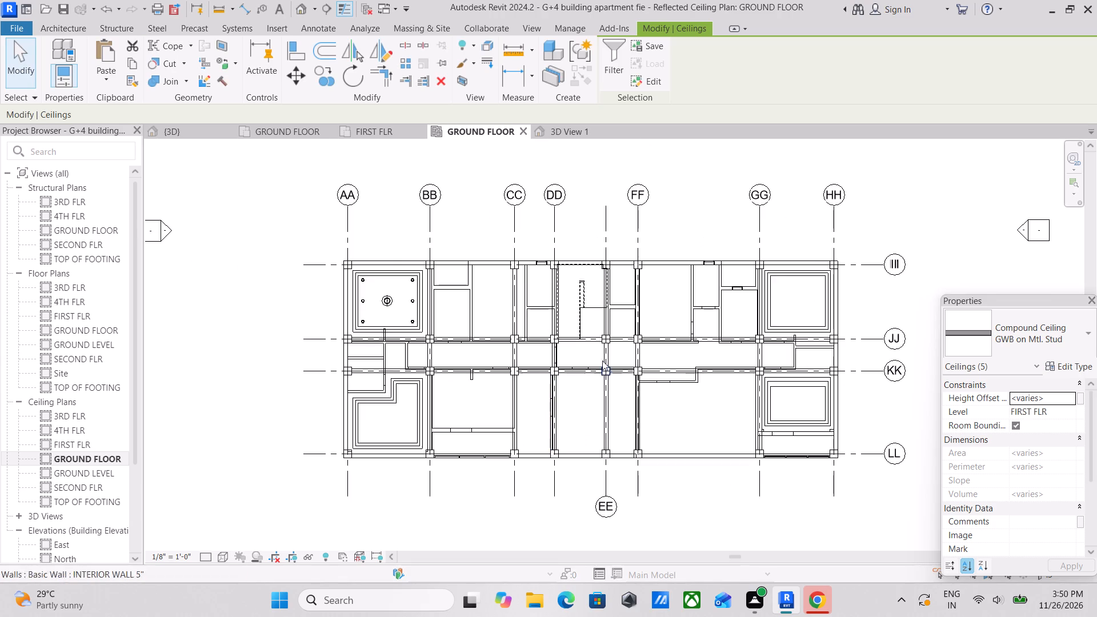
scroll(627, 331, up, 3)
key(Escape)
scroll(623, 338, up, 3)
key(Escape)
middle_drag(620, 339, 503, 377)
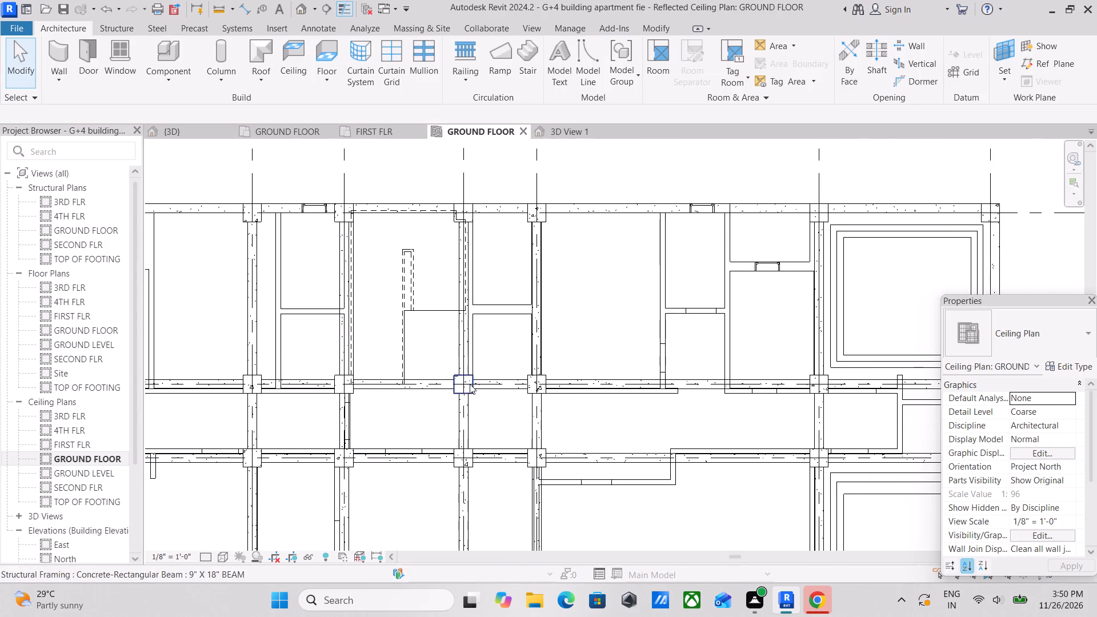
Examine the first floor rooms and their pasted ceilings in the {3D} view, from end to end of the building.
click(174, 130)
middle_drag(484, 260, 403, 229)
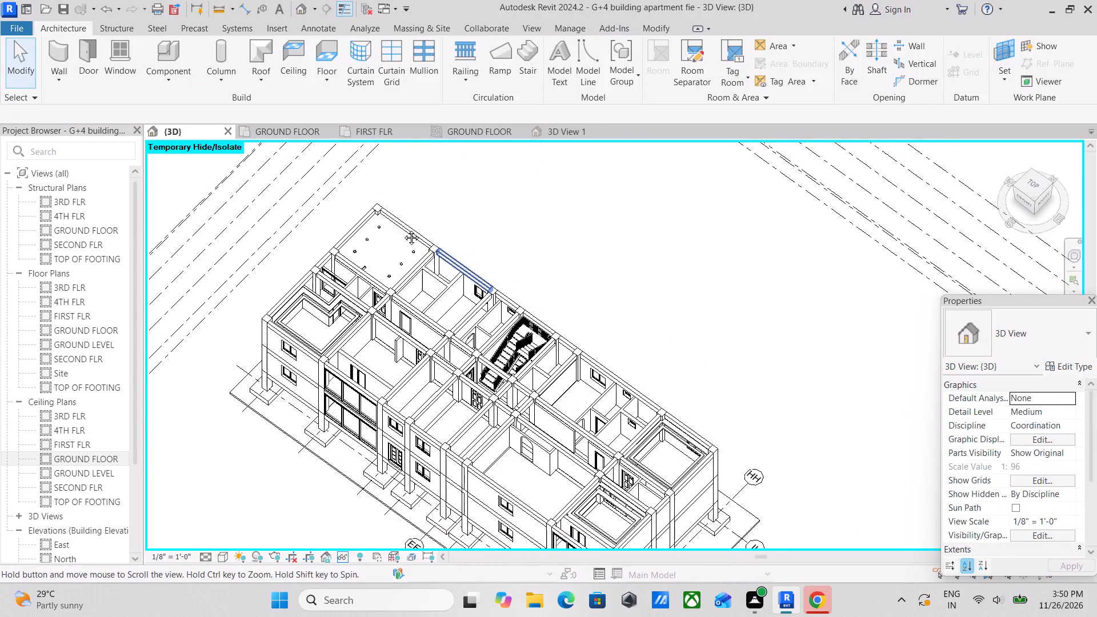
middle_drag(403, 229, 394, 225)
scroll(341, 229, up, 5)
middle_drag(386, 258, 347, 99)
middle_drag(606, 387, 445, 257)
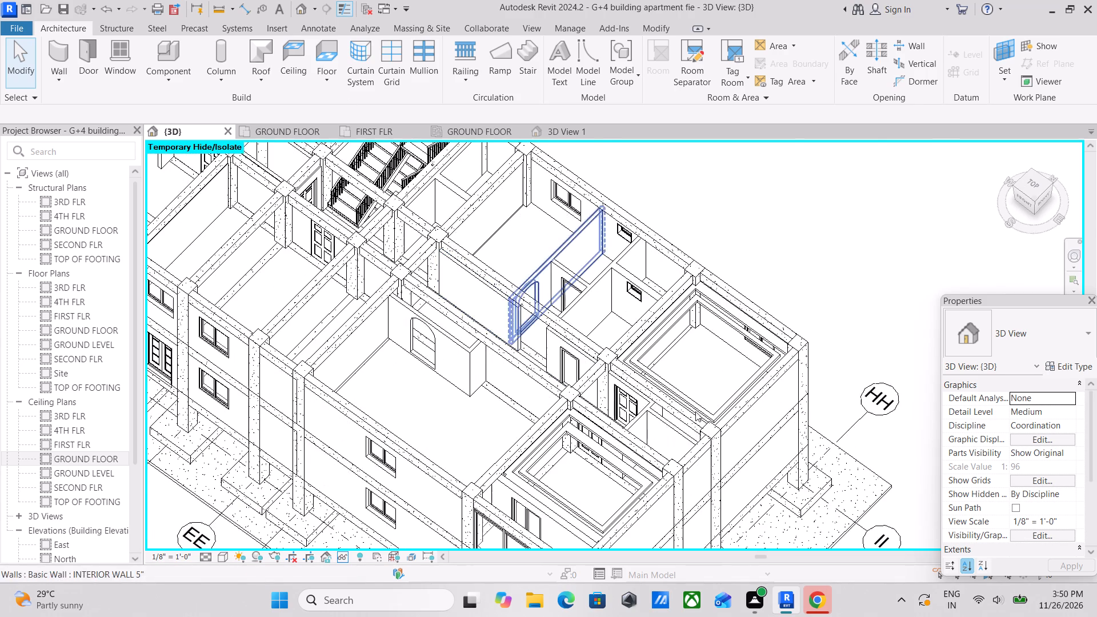
scroll(748, 459, up, 2)
scroll(711, 355, up, 2)
scroll(647, 338, down, 1)
middle_drag(647, 342, 736, 498)
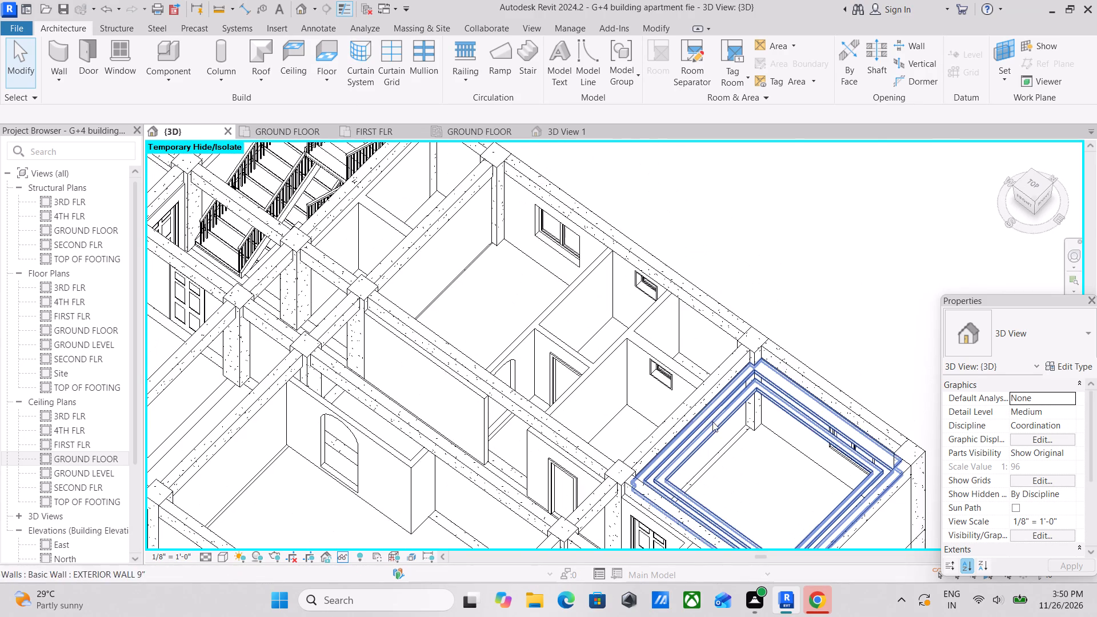
scroll(712, 422, down, 2)
middle_drag(712, 422, 723, 424)
middle_drag(366, 287, 570, 462)
scroll(340, 271, up, 2)
middle_drag(353, 310, 424, 468)
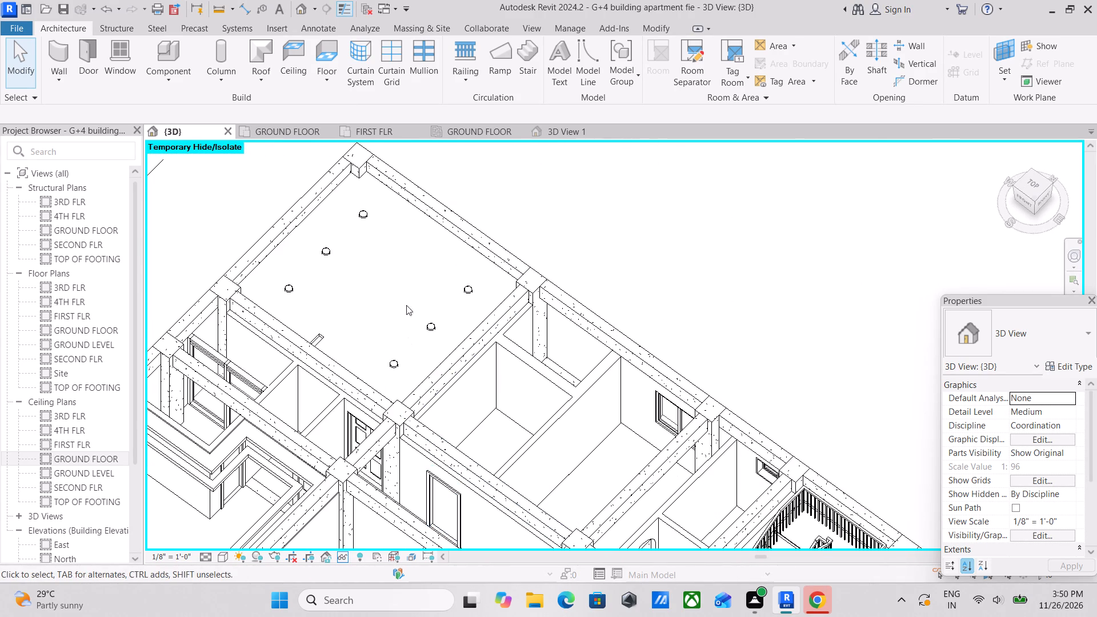
Copy the first floor's flat ceiling from the corner room at grids AA and II to the one at HH and II, deleting the Baffle instances in error.
click(426, 219)
middle_drag(425, 284, 410, 226)
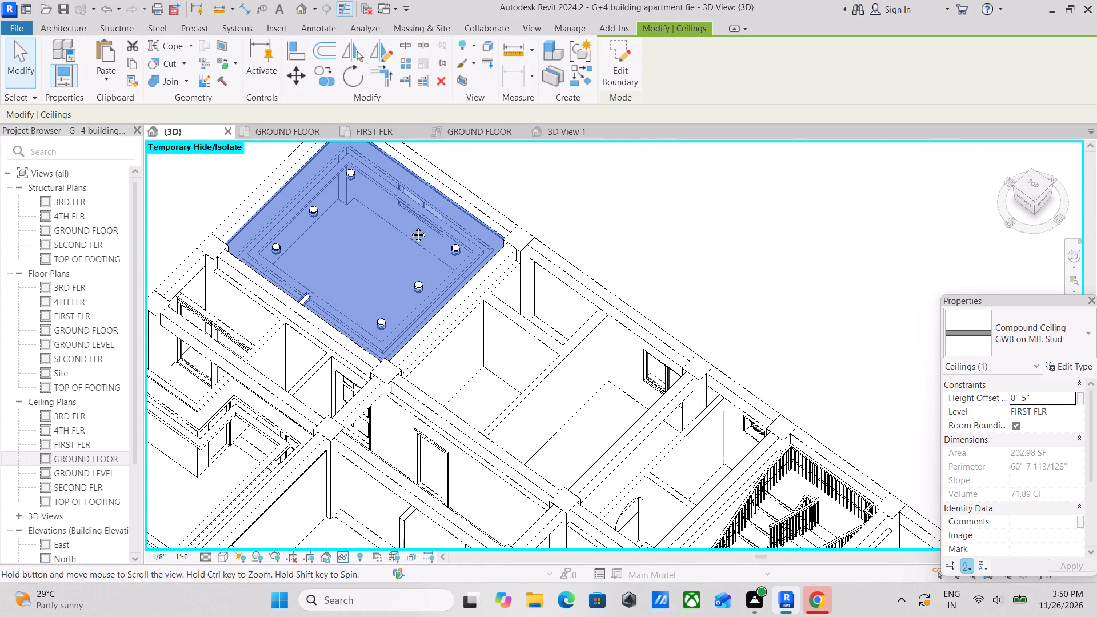
middle_drag(410, 226, 409, 222)
middle_drag(381, 260, 394, 311)
middle_drag(394, 311, 375, 262)
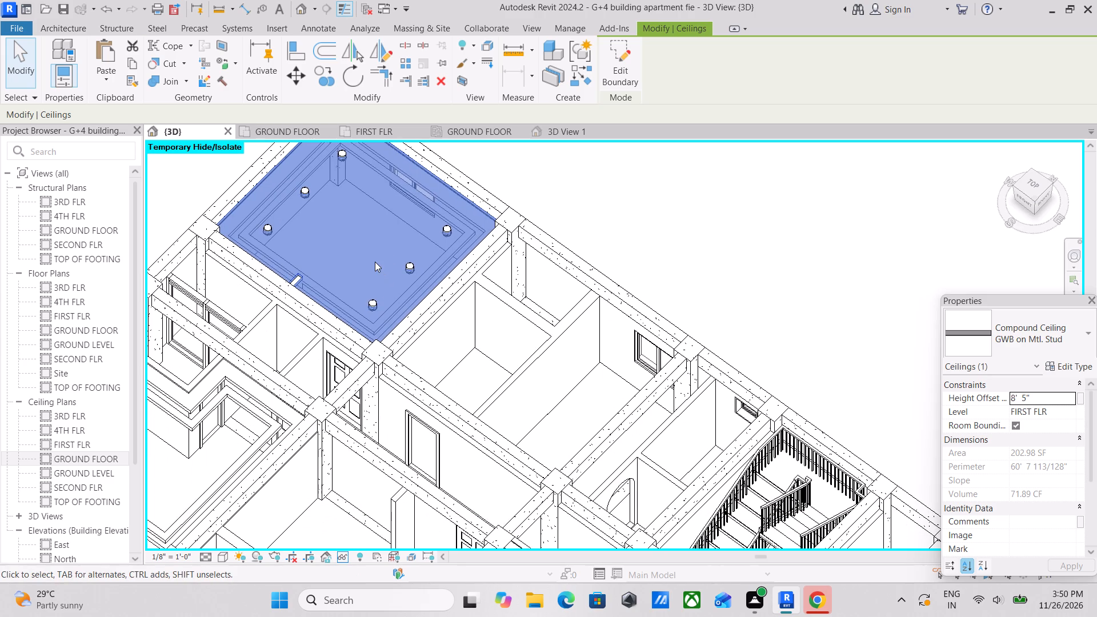
text(CO)
click(494, 219)
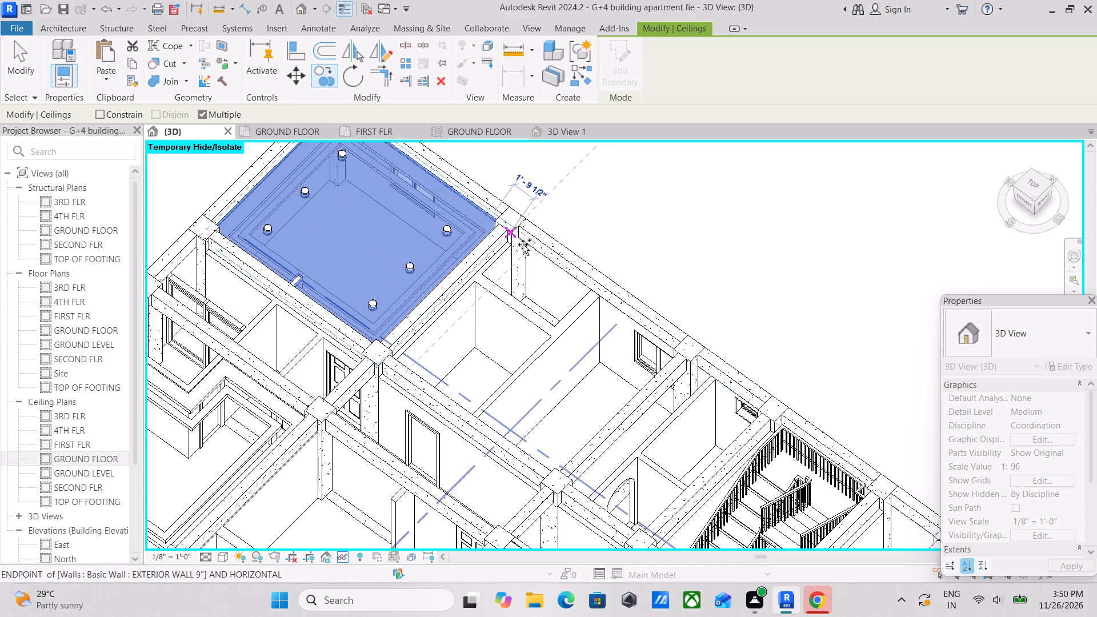
middle_drag(570, 281, 290, 167)
middle_drag(558, 344, 383, 217)
middle_drag(518, 334, 369, 215)
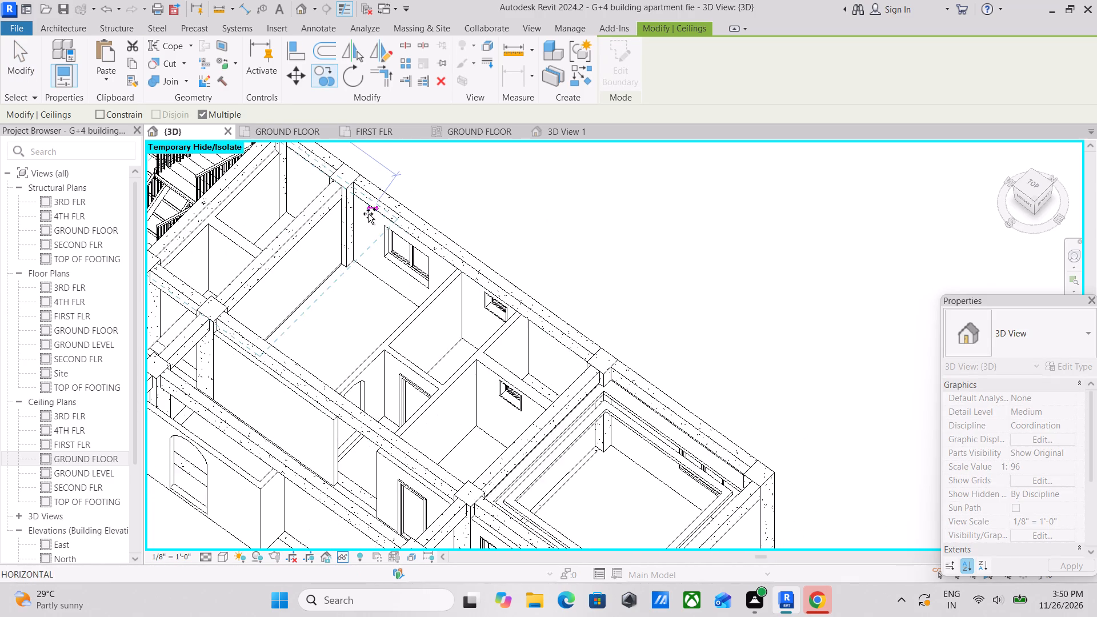
middle_drag(489, 328, 327, 217)
scroll(541, 367, up, 2)
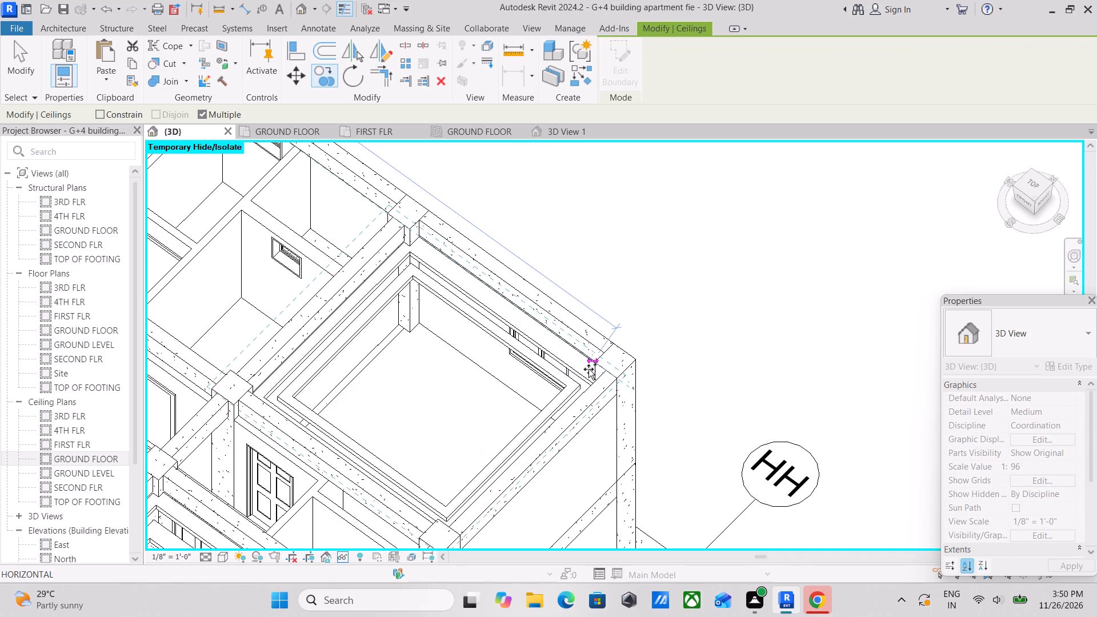
click(588, 369)
scroll(588, 369, down, 2)
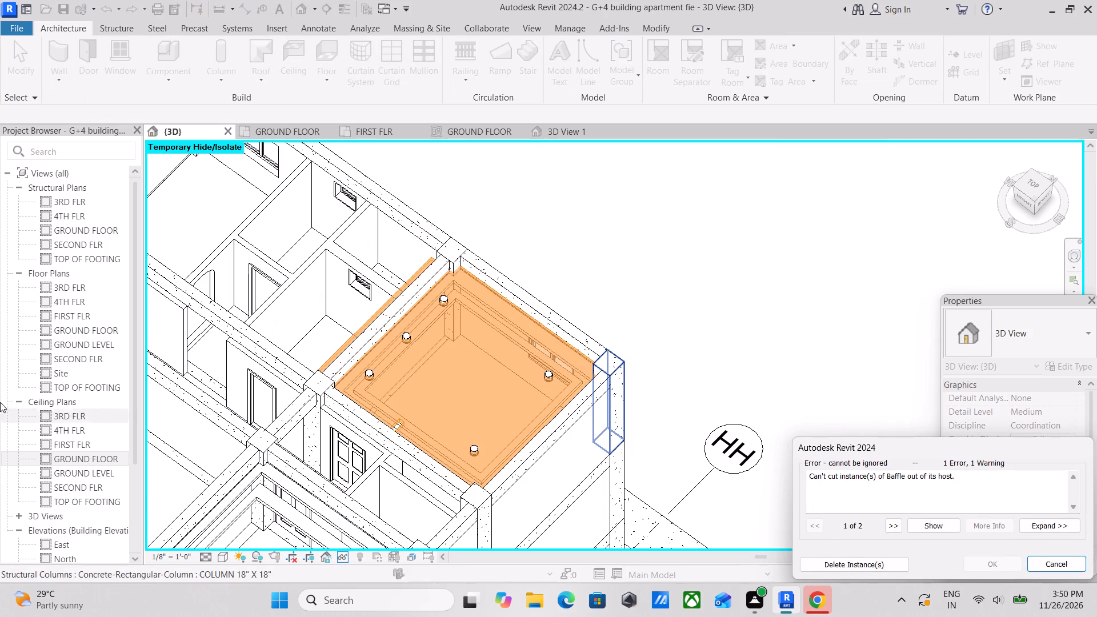
click(877, 564)
scroll(880, 556, down, 3)
key(Escape)
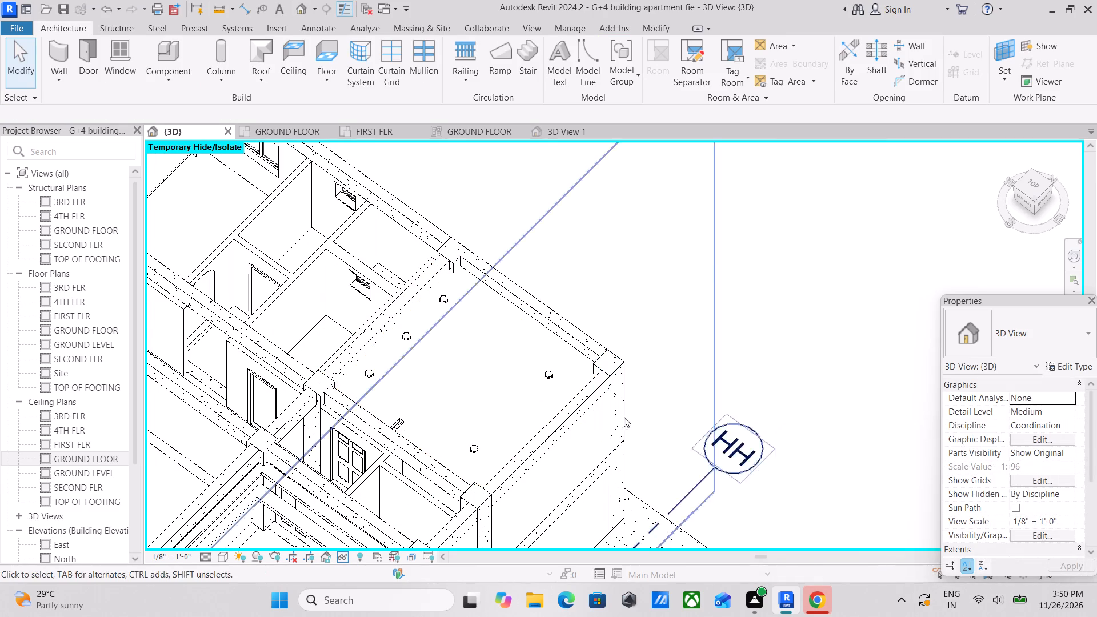
Examine the copied flat ceiling and the other first floor ceilings across the building in 3D.
scroll(624, 417, down, 4)
middle_drag(525, 356, 731, 426)
middle_drag(454, 304, 612, 468)
middle_drag(638, 334, 475, 231)
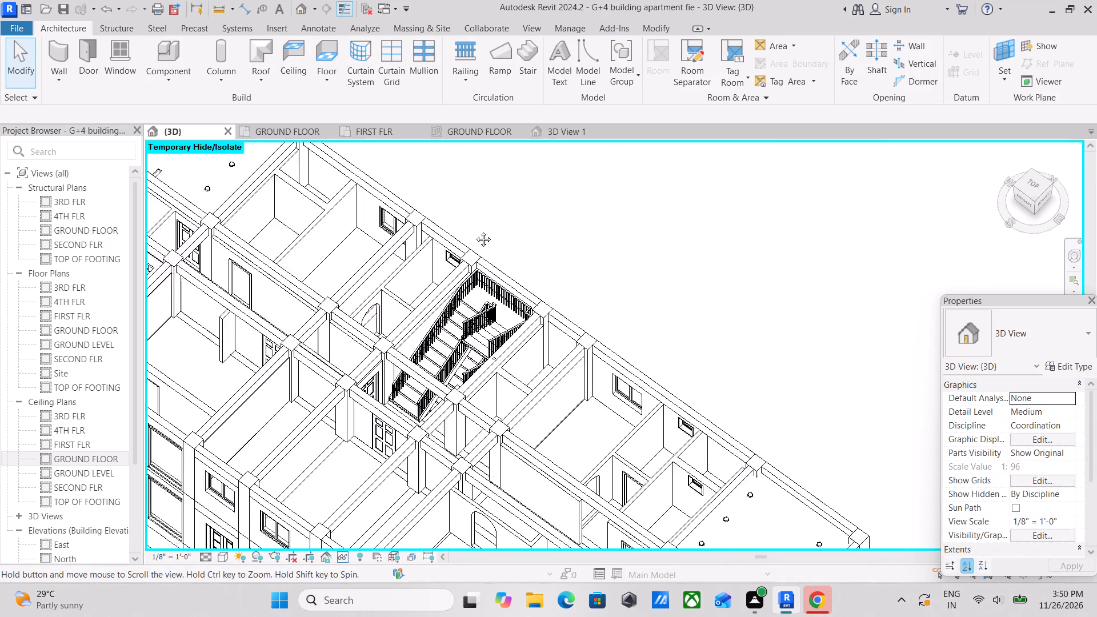
middle_drag(475, 231, 393, 195)
scroll(743, 479, up, 1)
middle_drag(626, 418, 645, 305)
scroll(642, 307, down, 2)
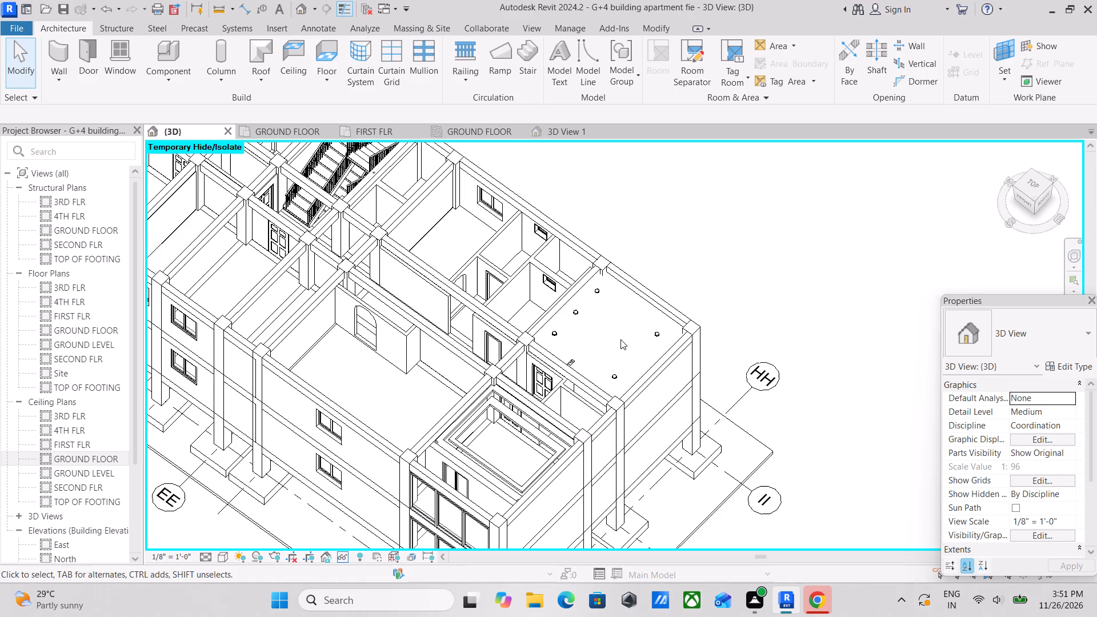
middle_drag(606, 343, 824, 291)
middle_drag(655, 347, 786, 517)
middle_drag(654, 370, 746, 496)
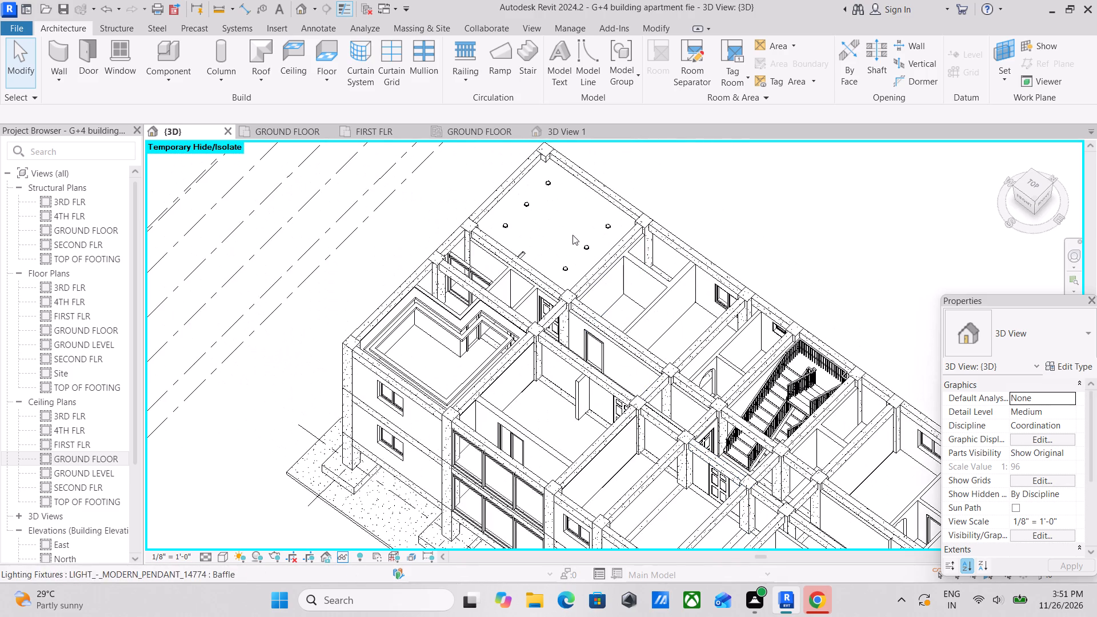
scroll(564, 212, up, 2)
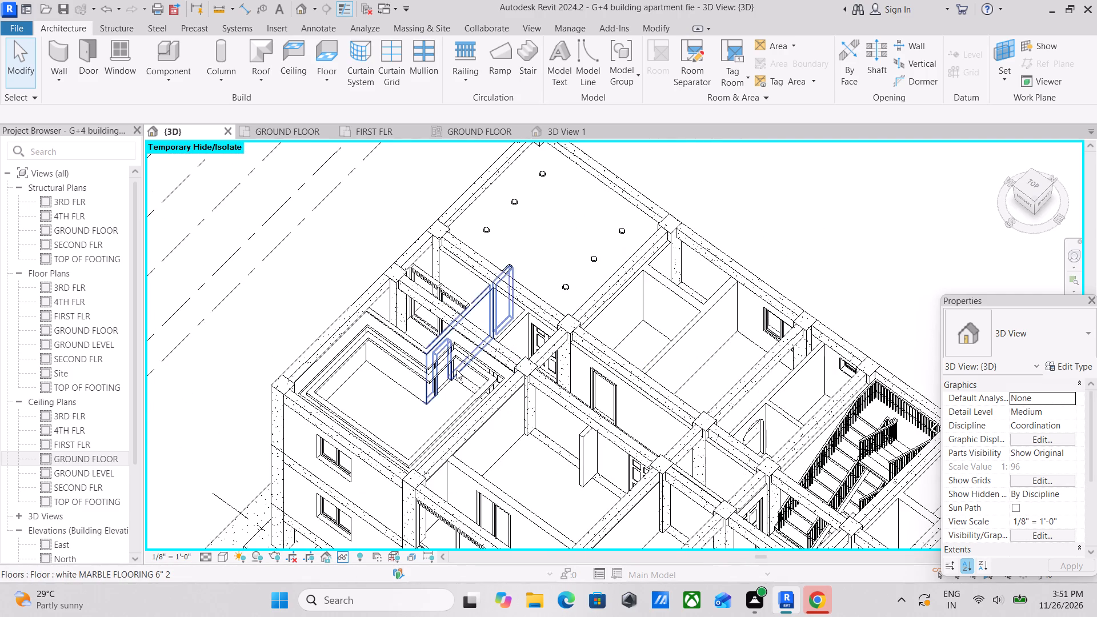
scroll(455, 370, up, 2)
scroll(297, 331, up, 4)
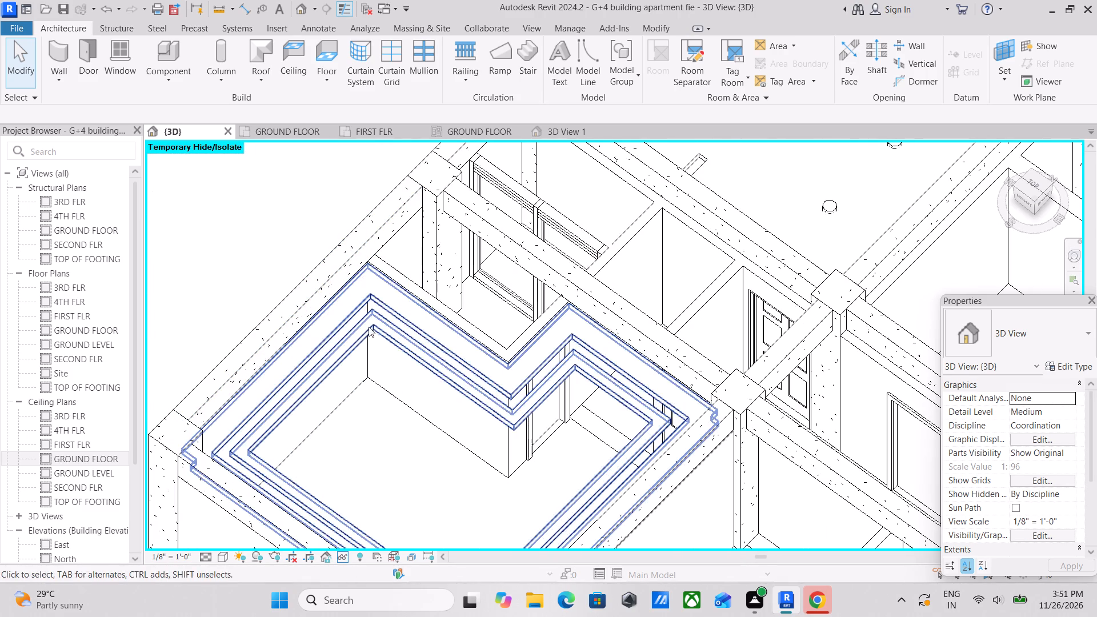
scroll(369, 326, down, 5)
scroll(594, 212, down, 4)
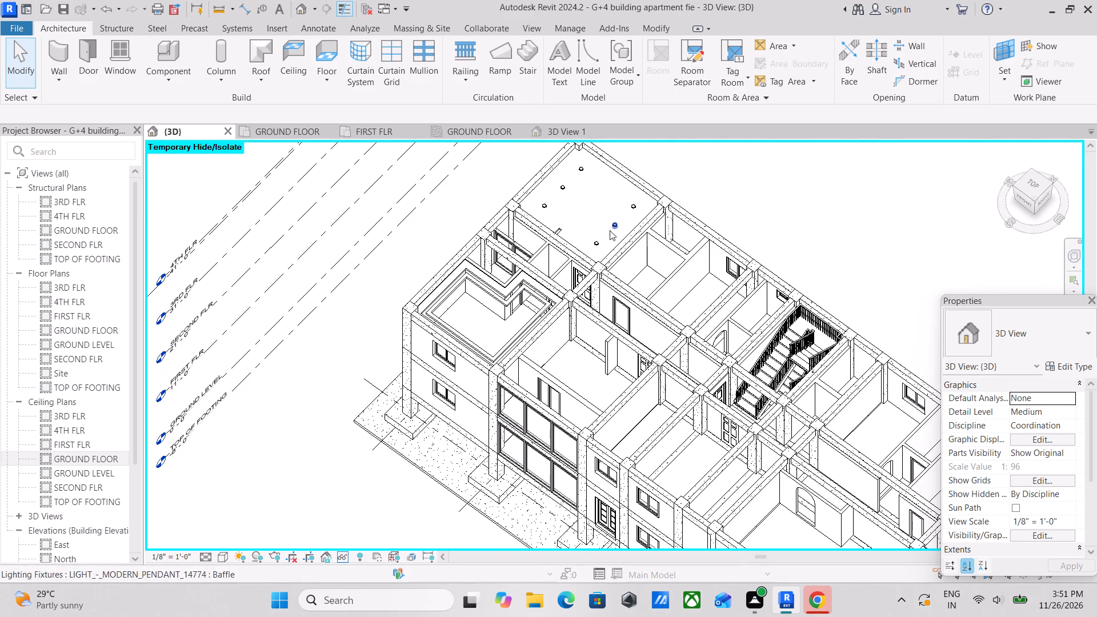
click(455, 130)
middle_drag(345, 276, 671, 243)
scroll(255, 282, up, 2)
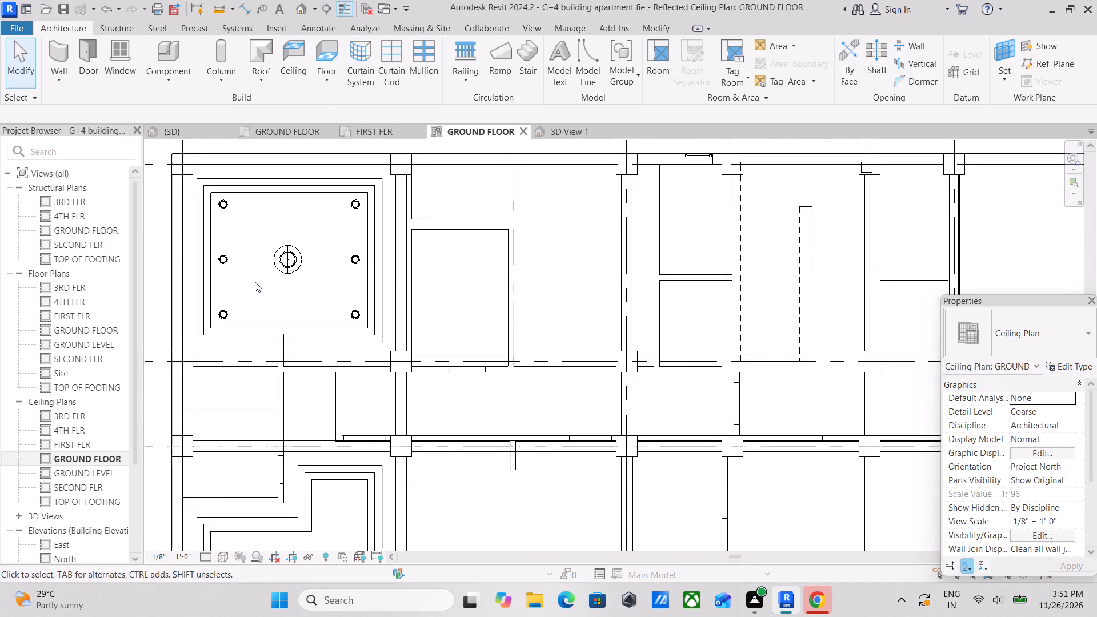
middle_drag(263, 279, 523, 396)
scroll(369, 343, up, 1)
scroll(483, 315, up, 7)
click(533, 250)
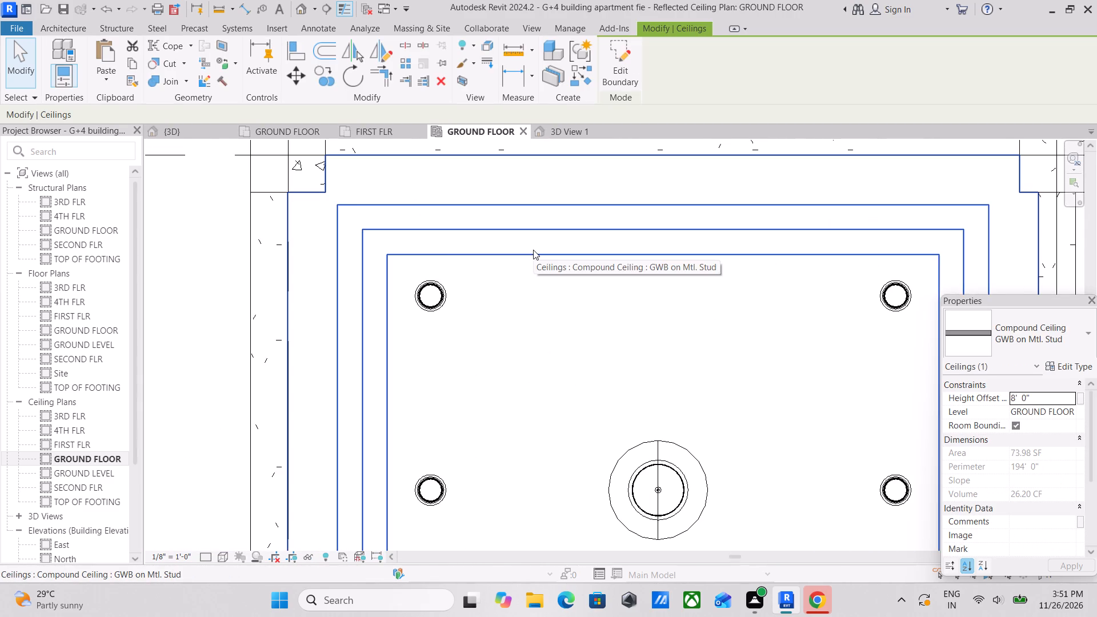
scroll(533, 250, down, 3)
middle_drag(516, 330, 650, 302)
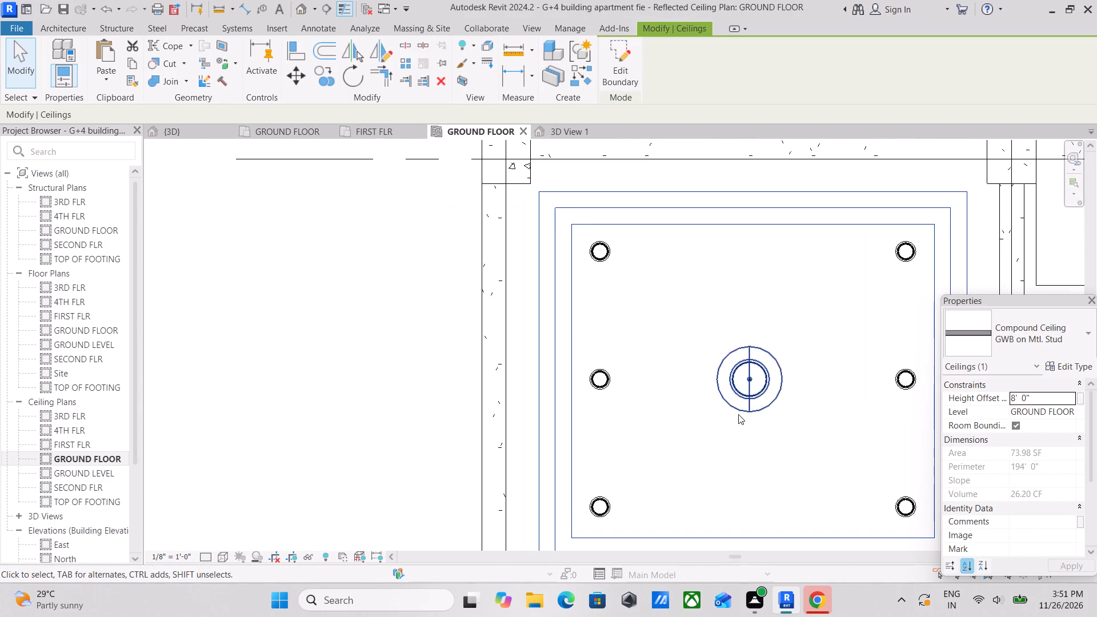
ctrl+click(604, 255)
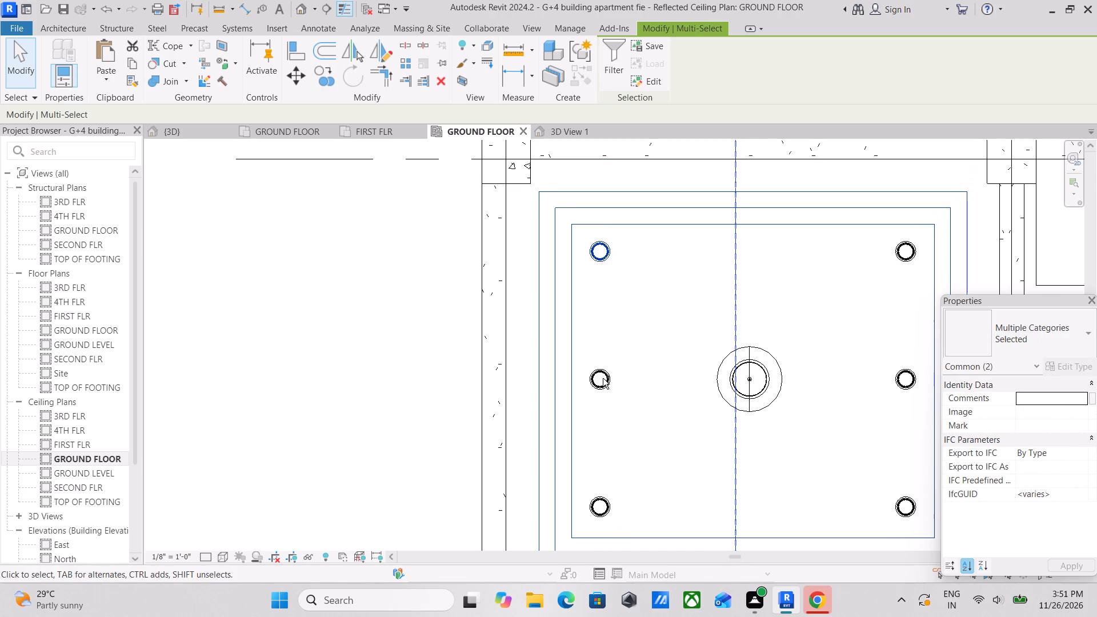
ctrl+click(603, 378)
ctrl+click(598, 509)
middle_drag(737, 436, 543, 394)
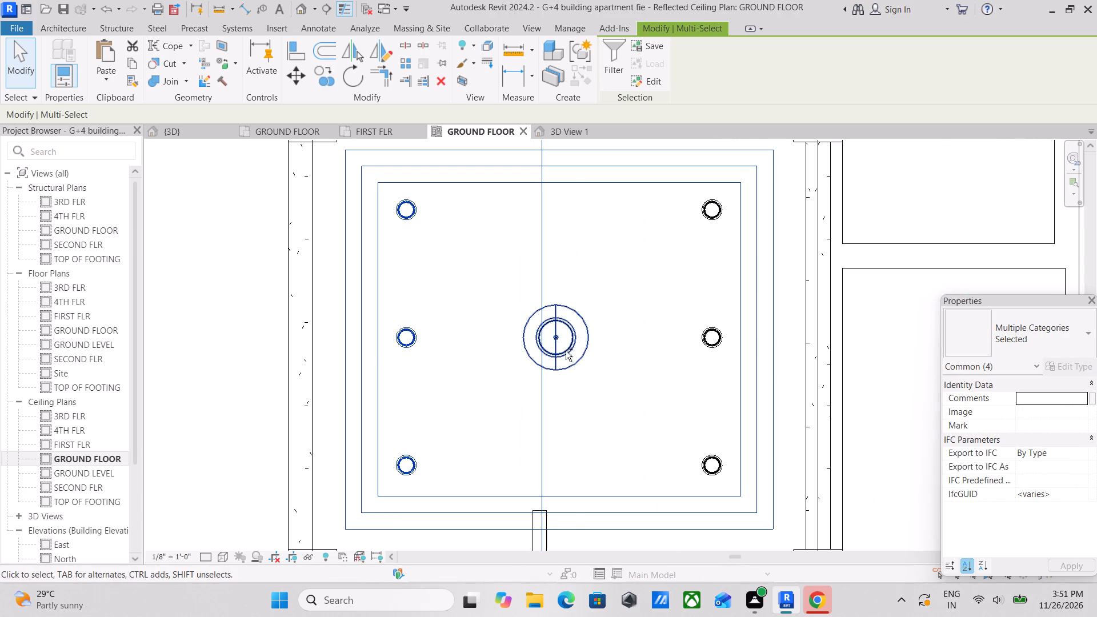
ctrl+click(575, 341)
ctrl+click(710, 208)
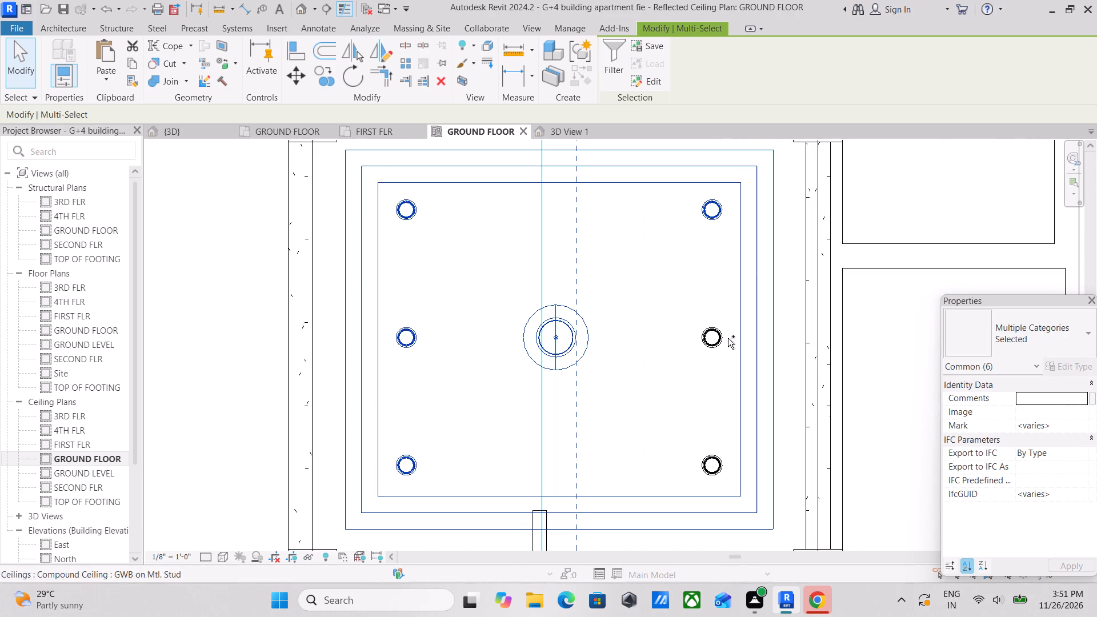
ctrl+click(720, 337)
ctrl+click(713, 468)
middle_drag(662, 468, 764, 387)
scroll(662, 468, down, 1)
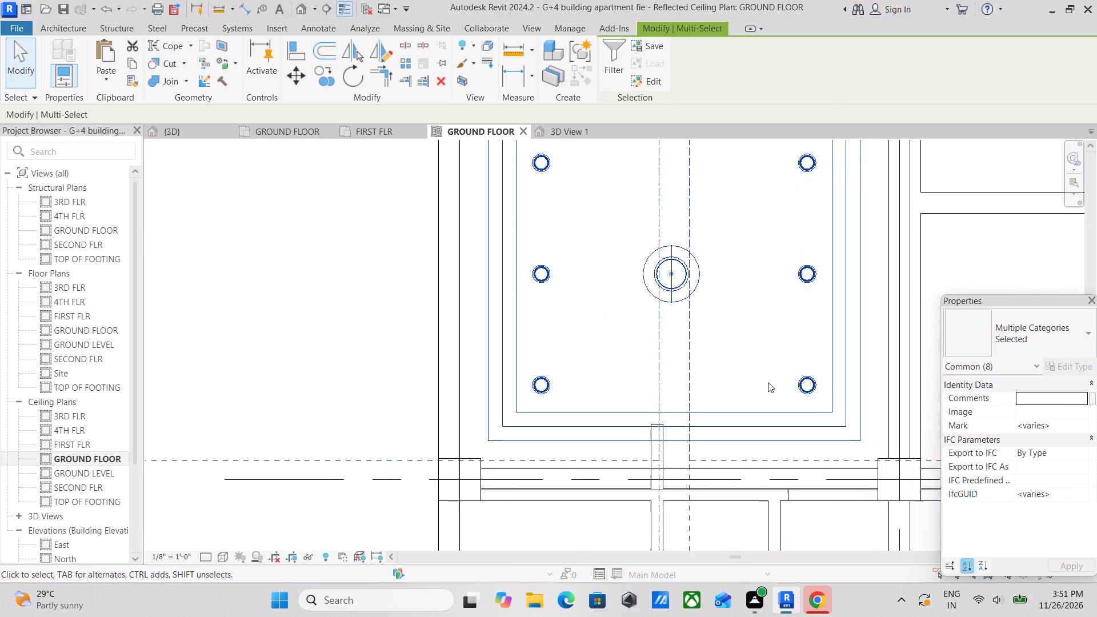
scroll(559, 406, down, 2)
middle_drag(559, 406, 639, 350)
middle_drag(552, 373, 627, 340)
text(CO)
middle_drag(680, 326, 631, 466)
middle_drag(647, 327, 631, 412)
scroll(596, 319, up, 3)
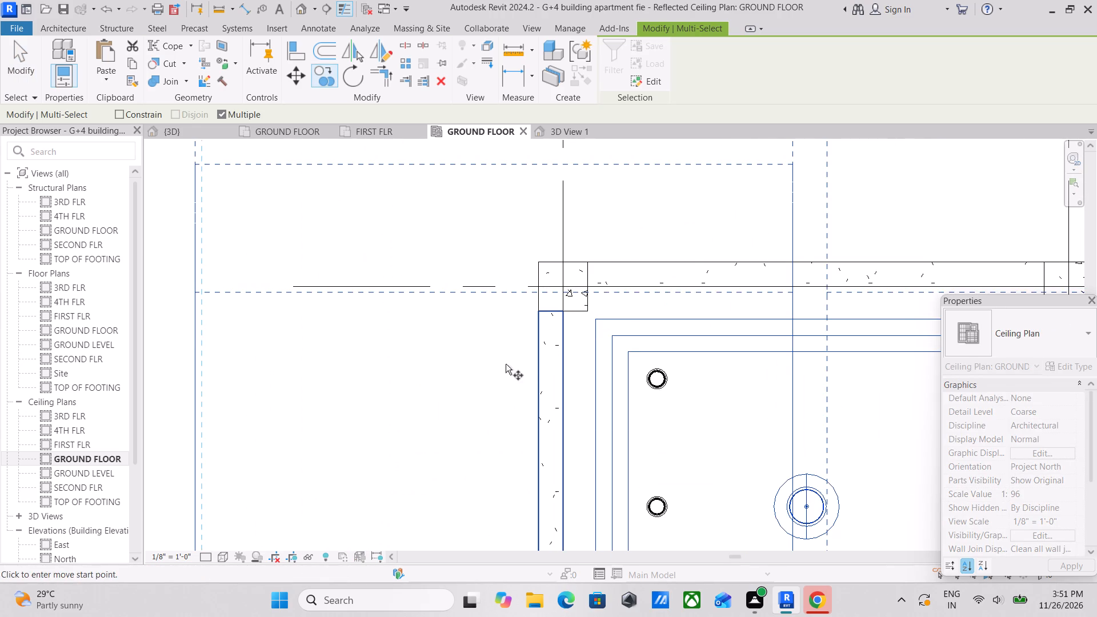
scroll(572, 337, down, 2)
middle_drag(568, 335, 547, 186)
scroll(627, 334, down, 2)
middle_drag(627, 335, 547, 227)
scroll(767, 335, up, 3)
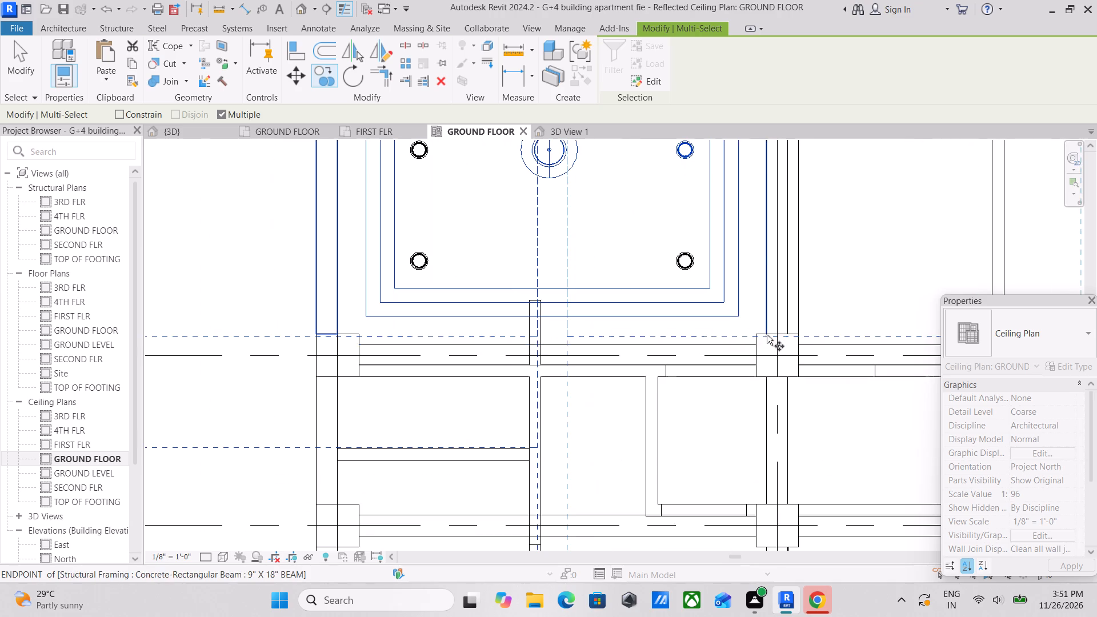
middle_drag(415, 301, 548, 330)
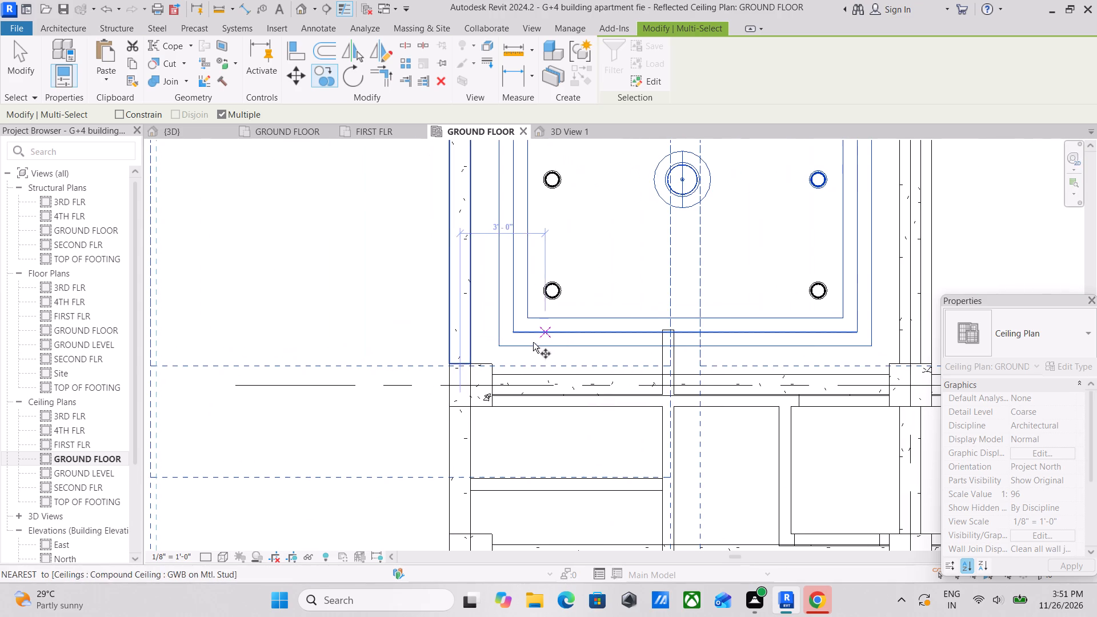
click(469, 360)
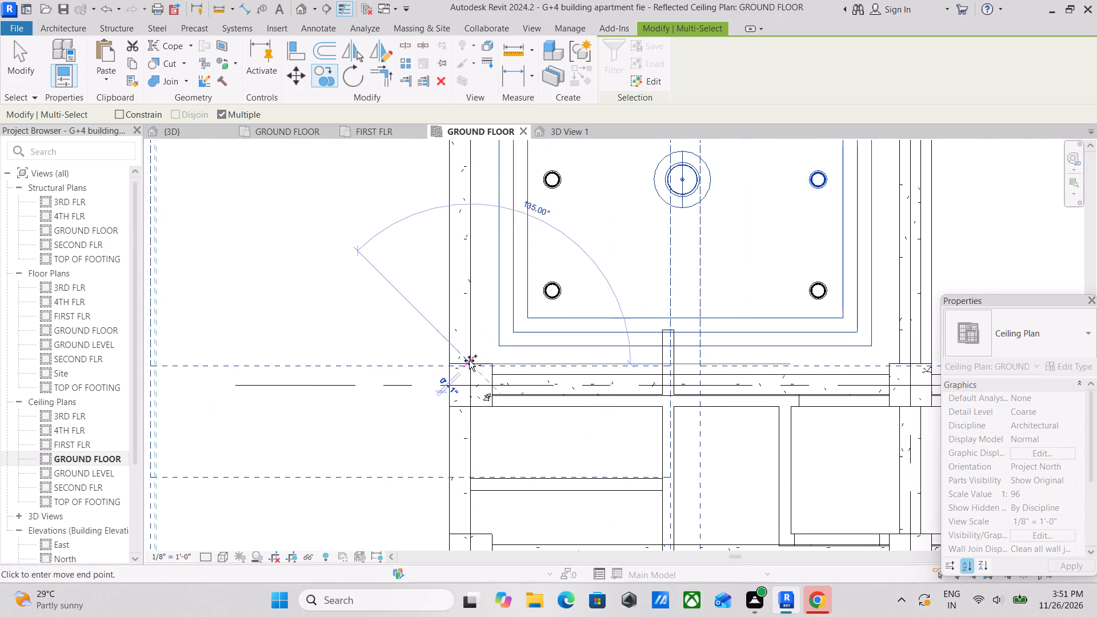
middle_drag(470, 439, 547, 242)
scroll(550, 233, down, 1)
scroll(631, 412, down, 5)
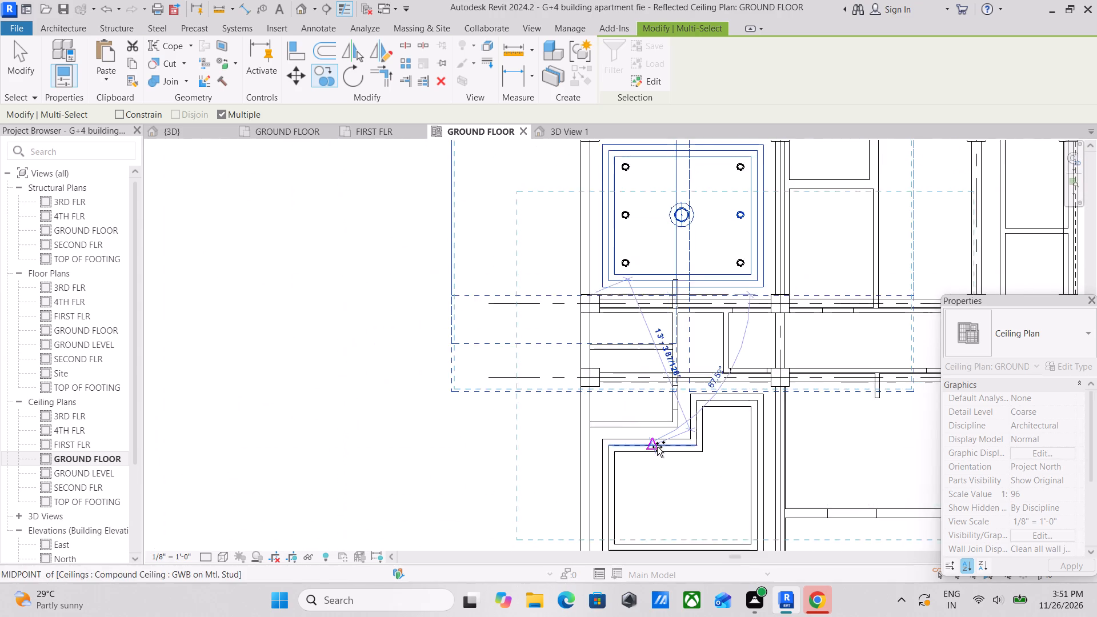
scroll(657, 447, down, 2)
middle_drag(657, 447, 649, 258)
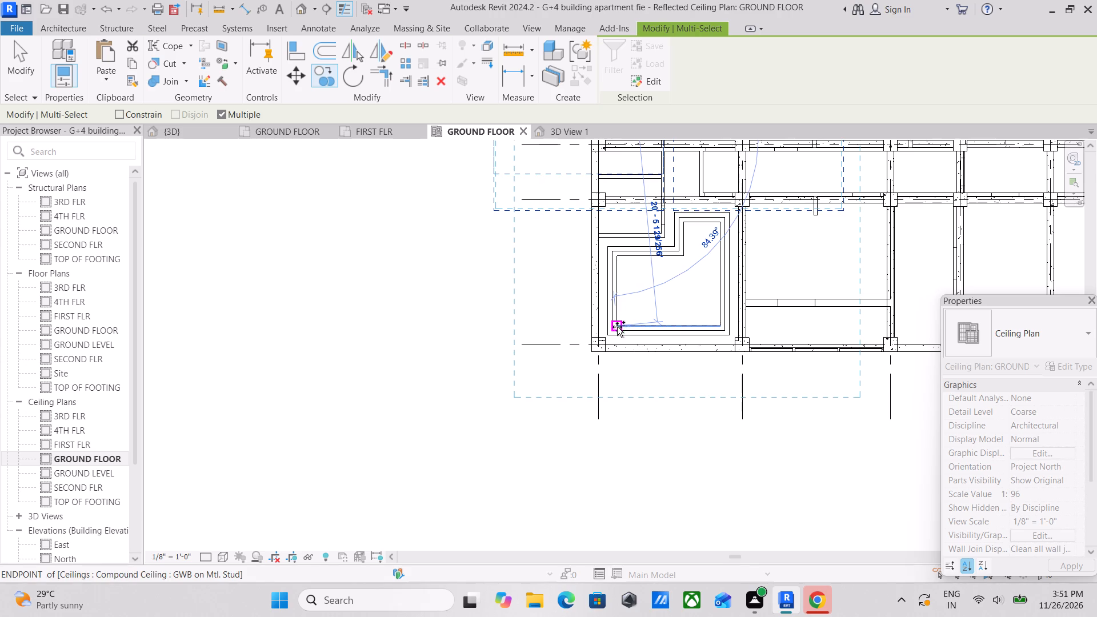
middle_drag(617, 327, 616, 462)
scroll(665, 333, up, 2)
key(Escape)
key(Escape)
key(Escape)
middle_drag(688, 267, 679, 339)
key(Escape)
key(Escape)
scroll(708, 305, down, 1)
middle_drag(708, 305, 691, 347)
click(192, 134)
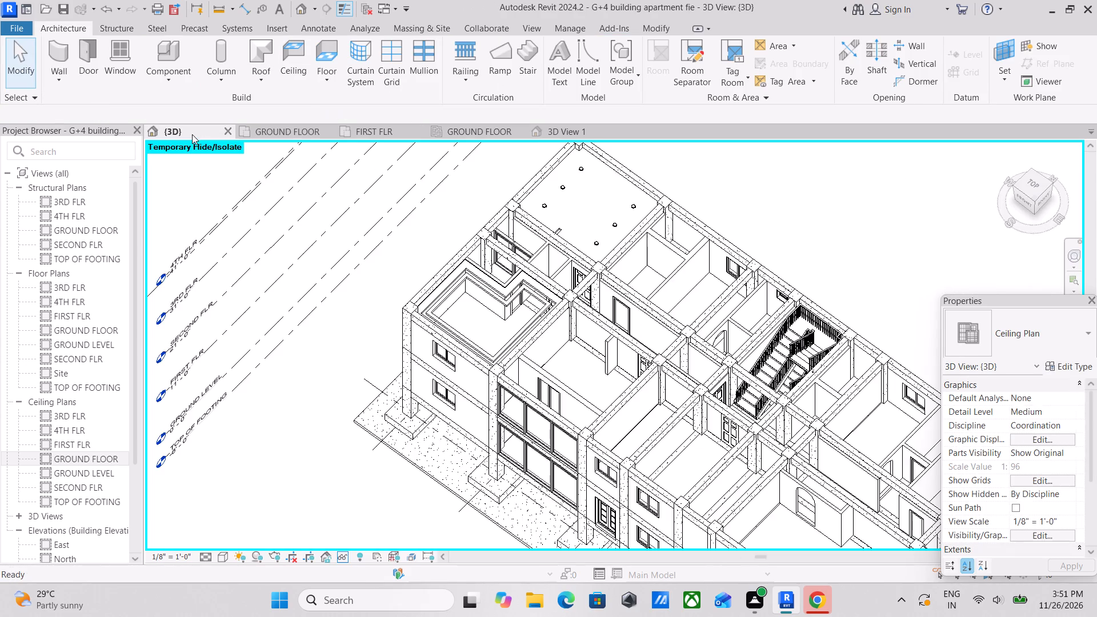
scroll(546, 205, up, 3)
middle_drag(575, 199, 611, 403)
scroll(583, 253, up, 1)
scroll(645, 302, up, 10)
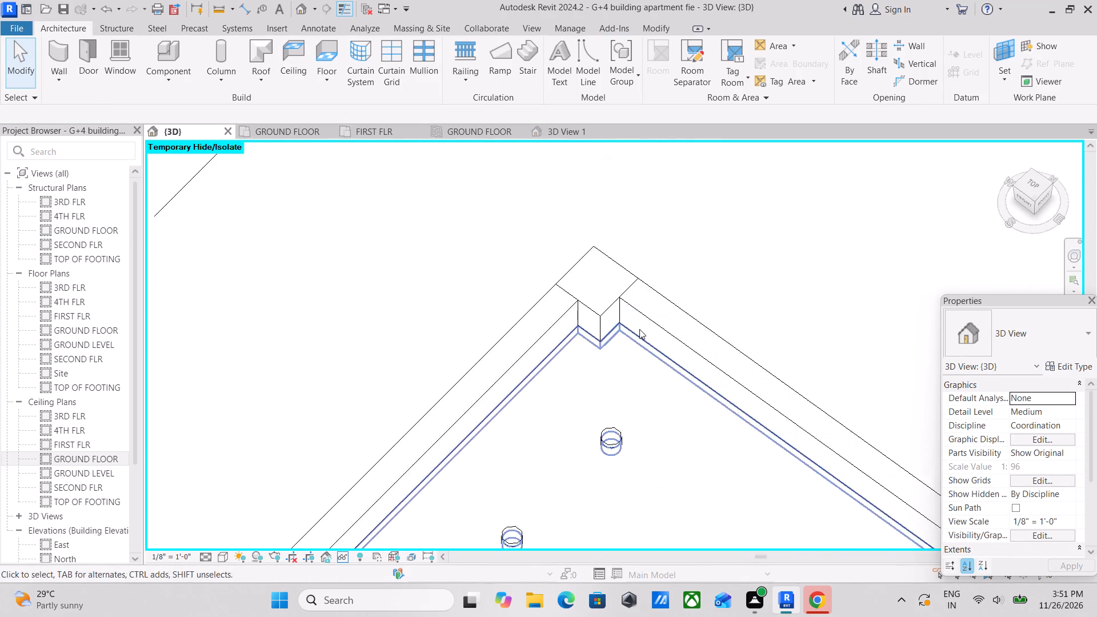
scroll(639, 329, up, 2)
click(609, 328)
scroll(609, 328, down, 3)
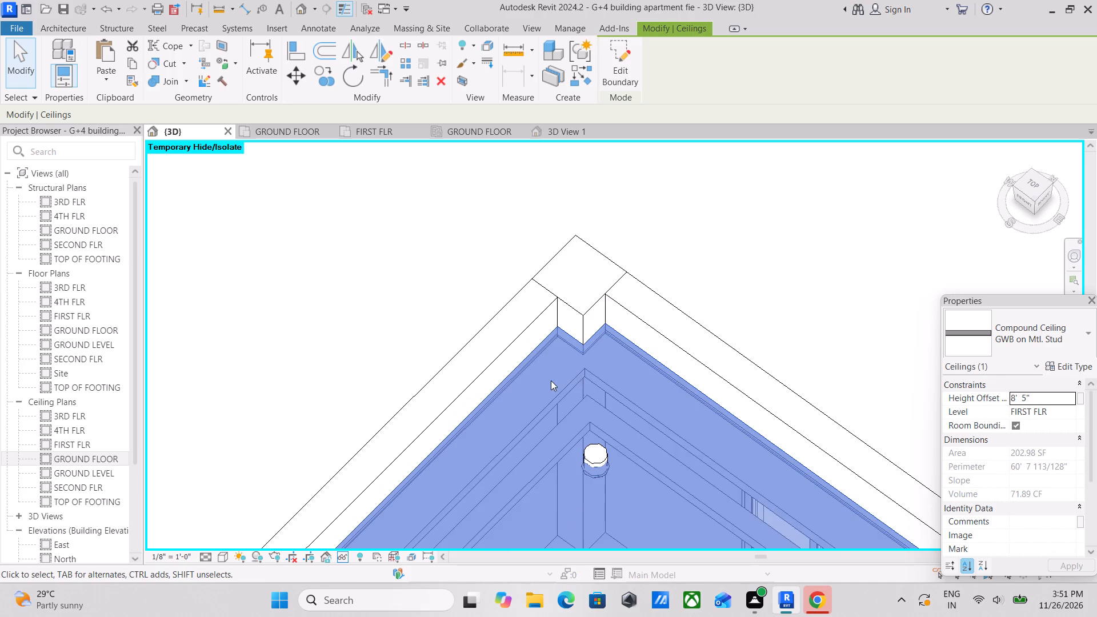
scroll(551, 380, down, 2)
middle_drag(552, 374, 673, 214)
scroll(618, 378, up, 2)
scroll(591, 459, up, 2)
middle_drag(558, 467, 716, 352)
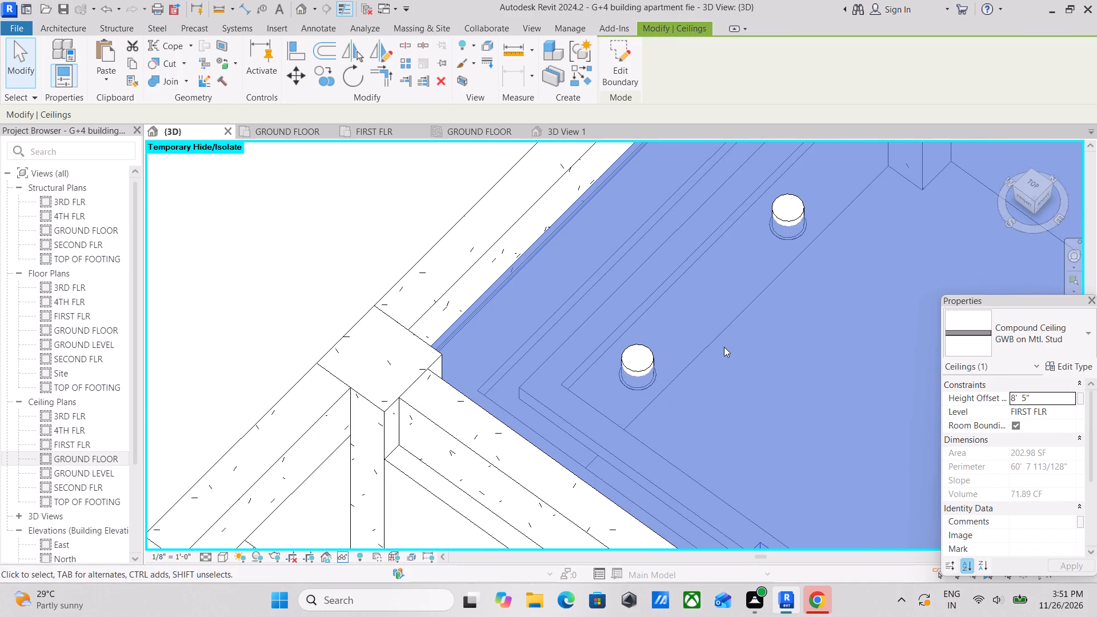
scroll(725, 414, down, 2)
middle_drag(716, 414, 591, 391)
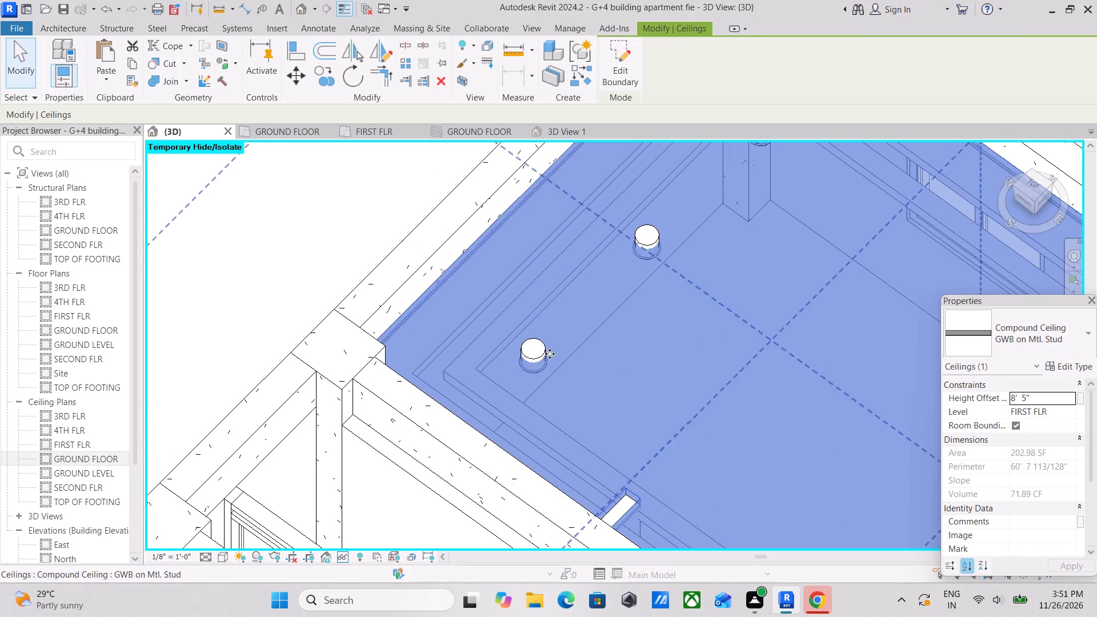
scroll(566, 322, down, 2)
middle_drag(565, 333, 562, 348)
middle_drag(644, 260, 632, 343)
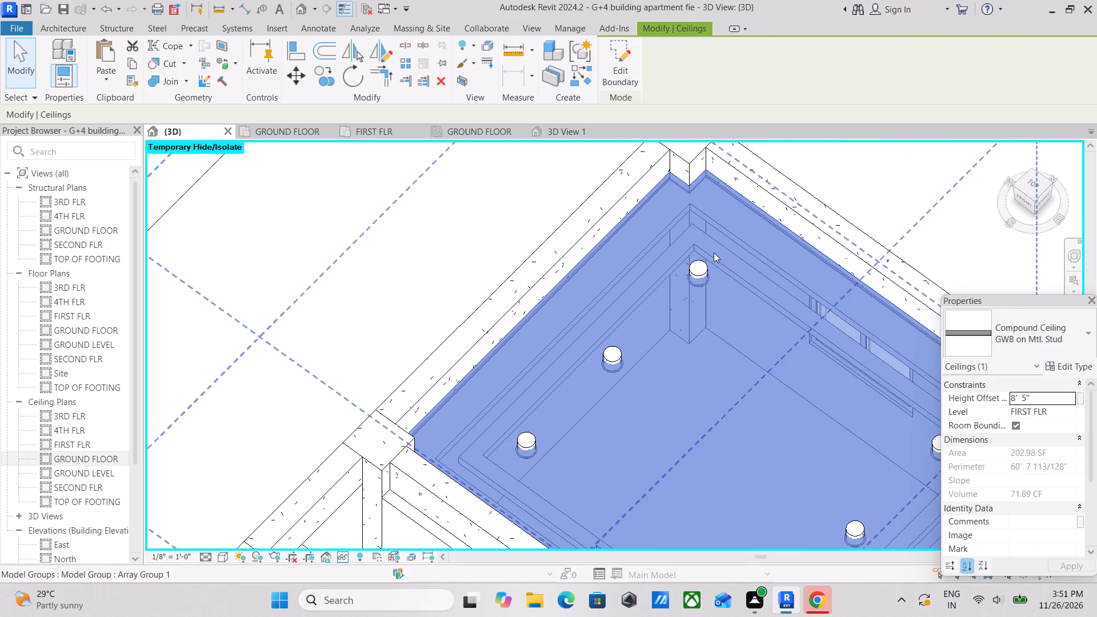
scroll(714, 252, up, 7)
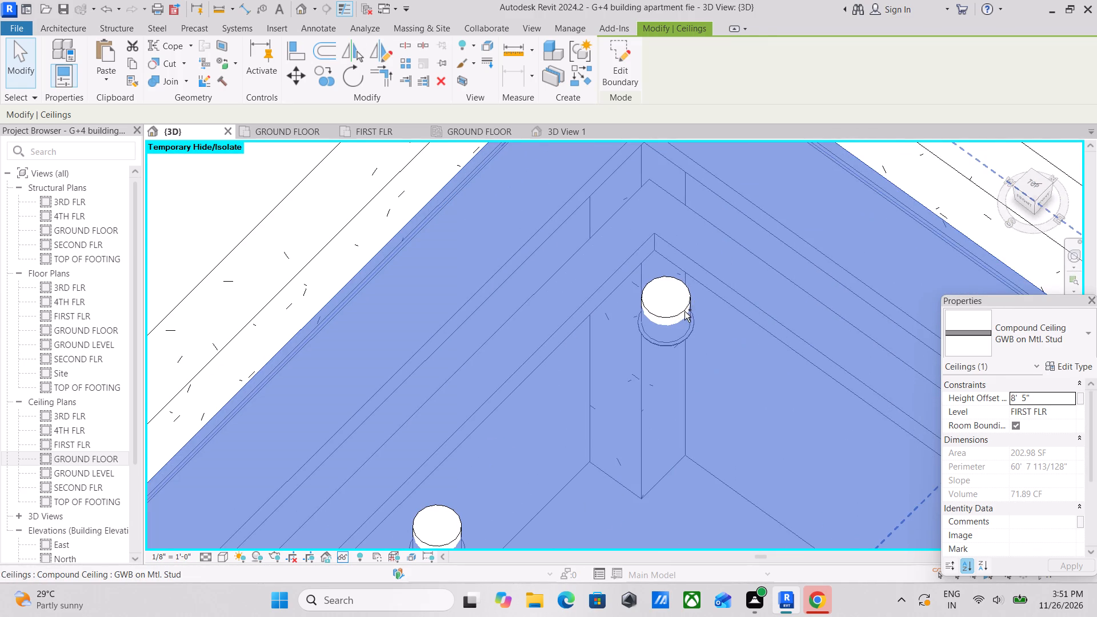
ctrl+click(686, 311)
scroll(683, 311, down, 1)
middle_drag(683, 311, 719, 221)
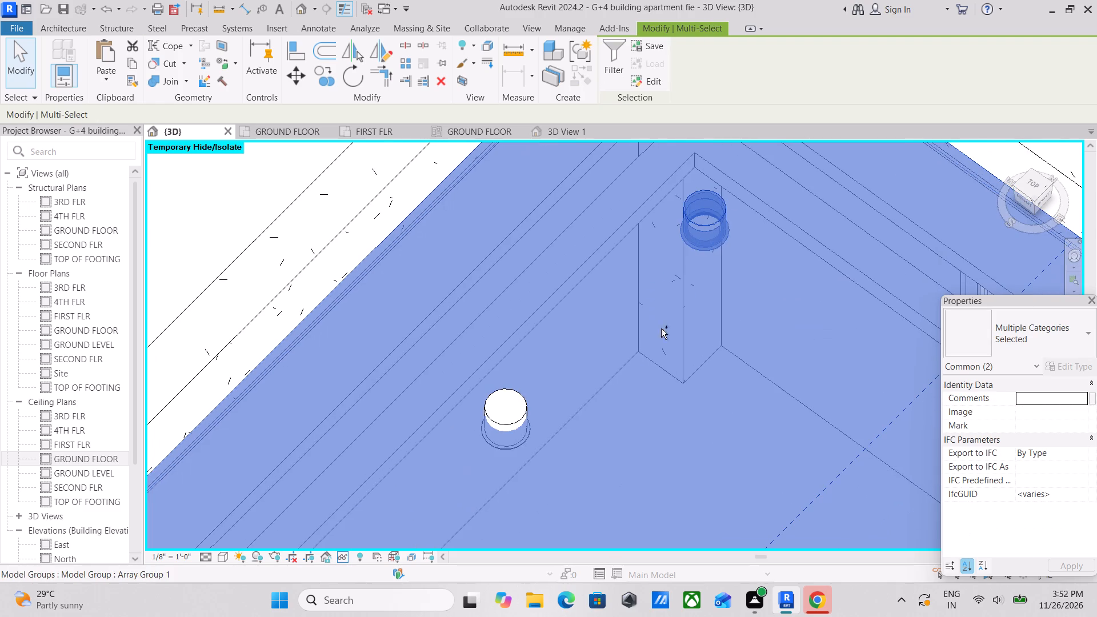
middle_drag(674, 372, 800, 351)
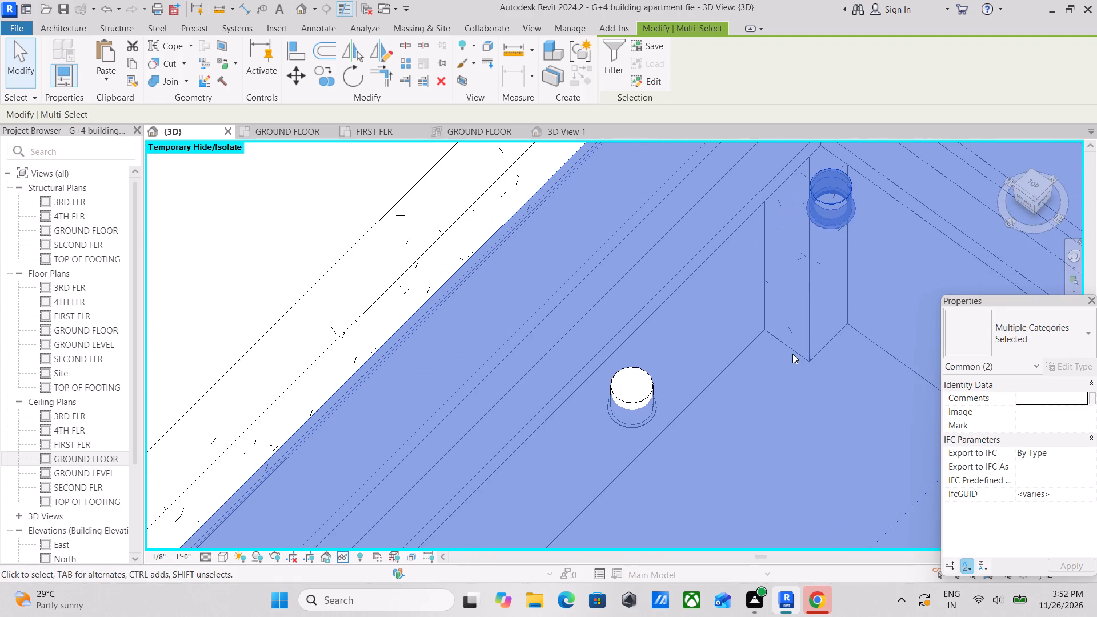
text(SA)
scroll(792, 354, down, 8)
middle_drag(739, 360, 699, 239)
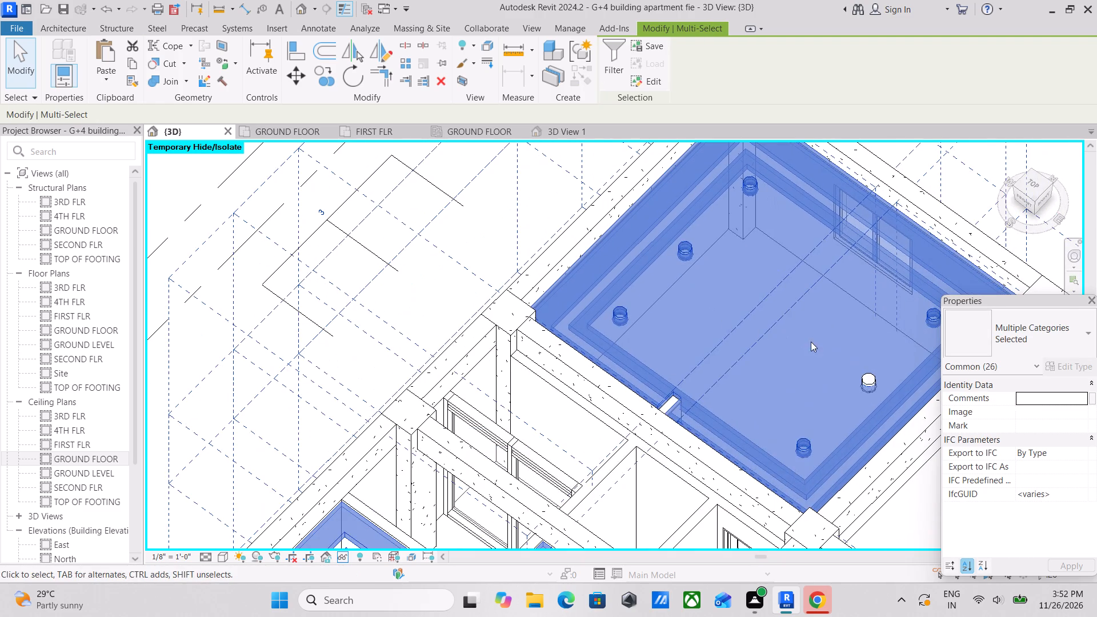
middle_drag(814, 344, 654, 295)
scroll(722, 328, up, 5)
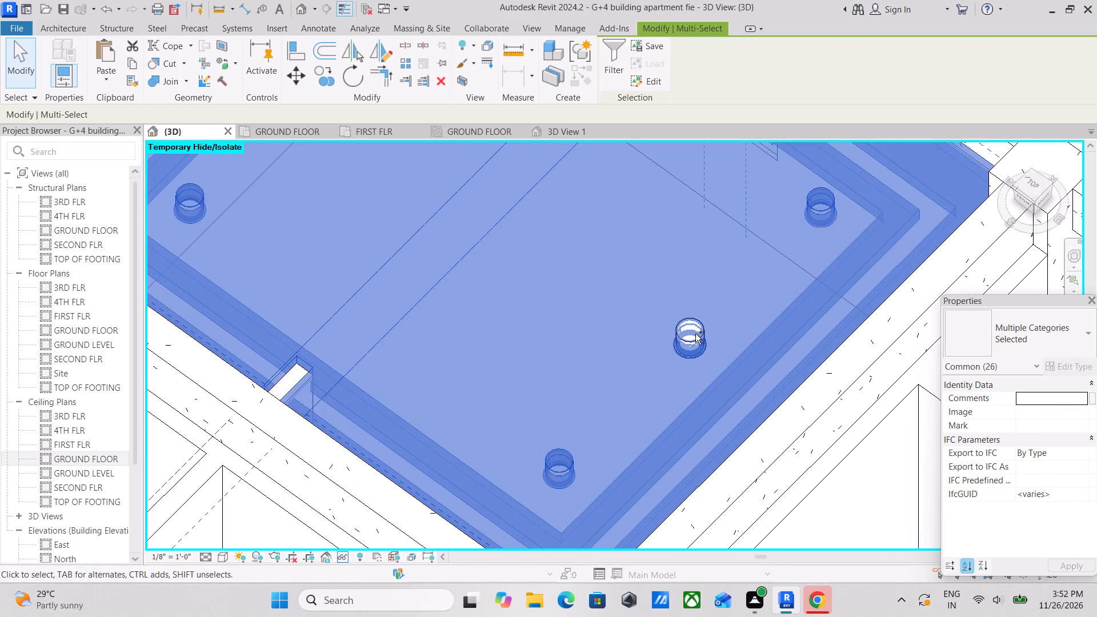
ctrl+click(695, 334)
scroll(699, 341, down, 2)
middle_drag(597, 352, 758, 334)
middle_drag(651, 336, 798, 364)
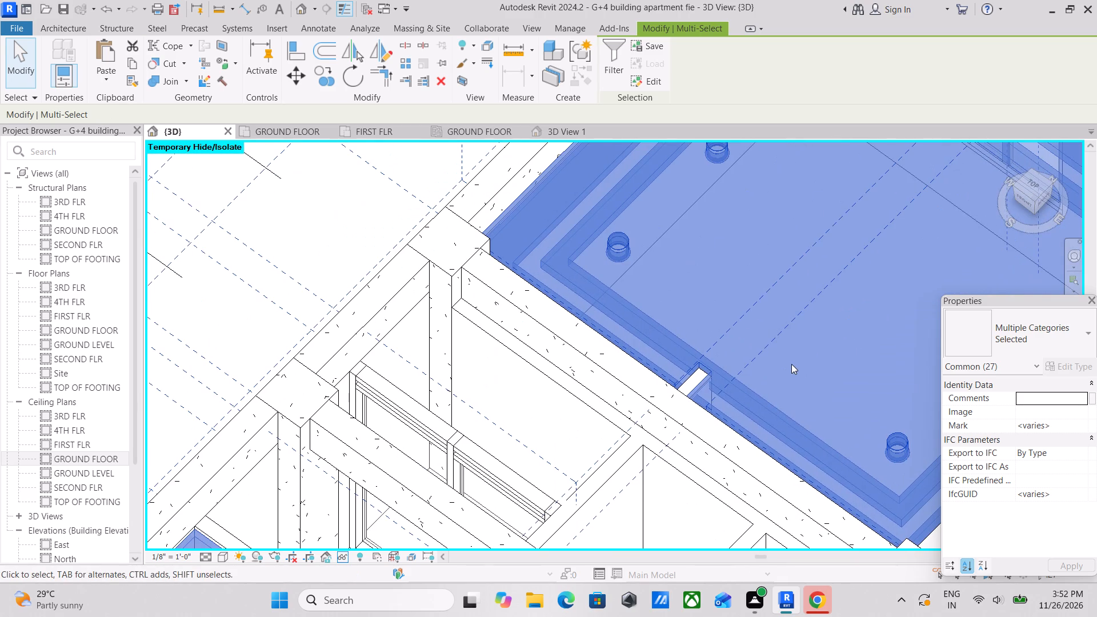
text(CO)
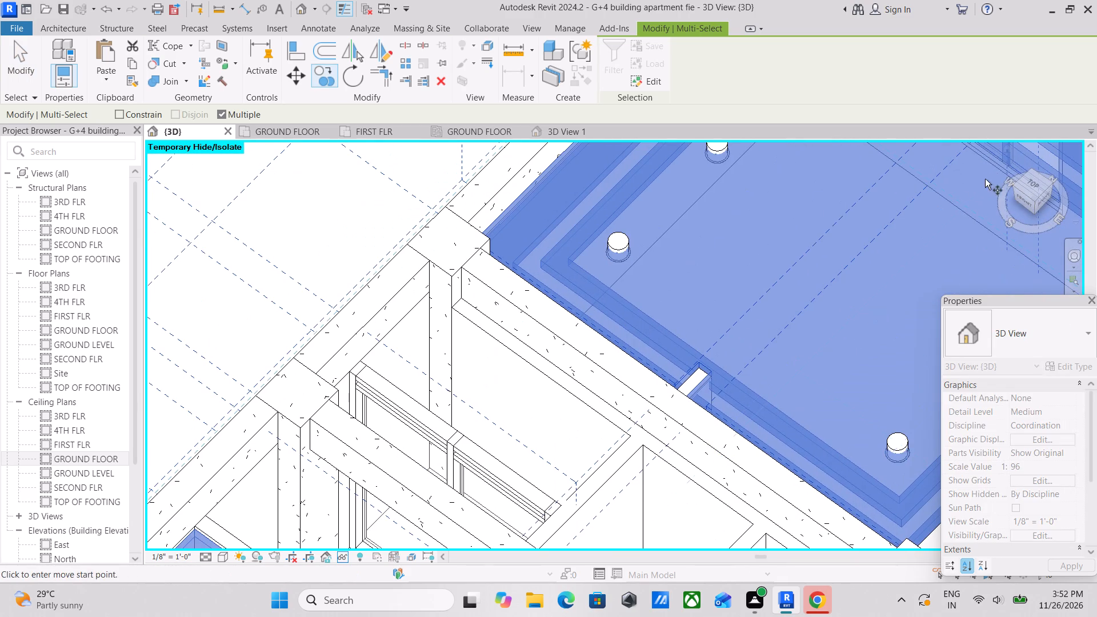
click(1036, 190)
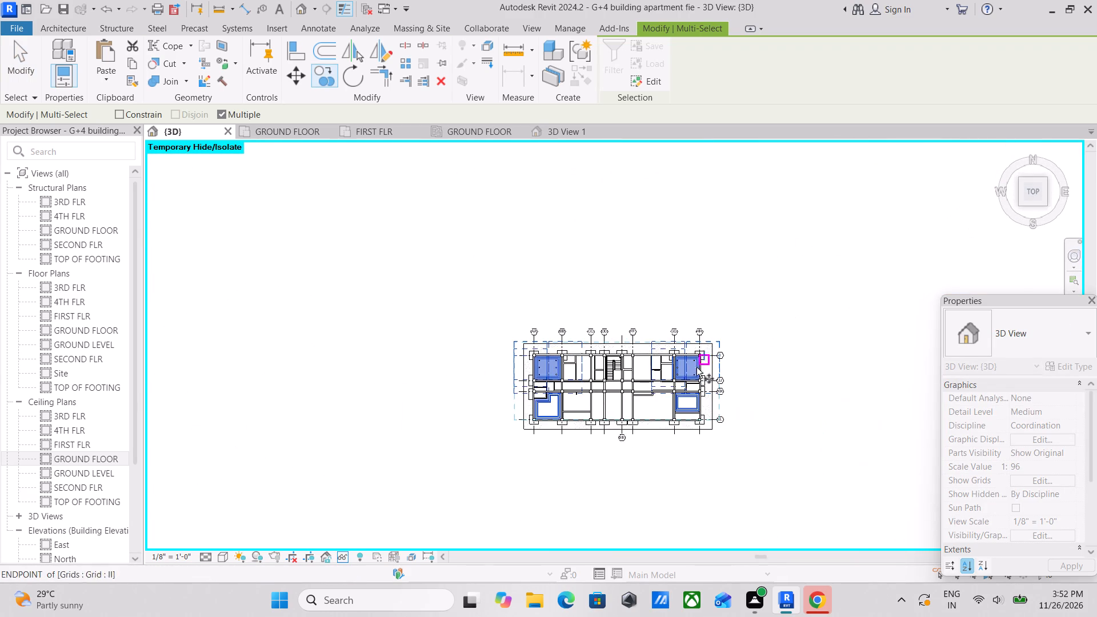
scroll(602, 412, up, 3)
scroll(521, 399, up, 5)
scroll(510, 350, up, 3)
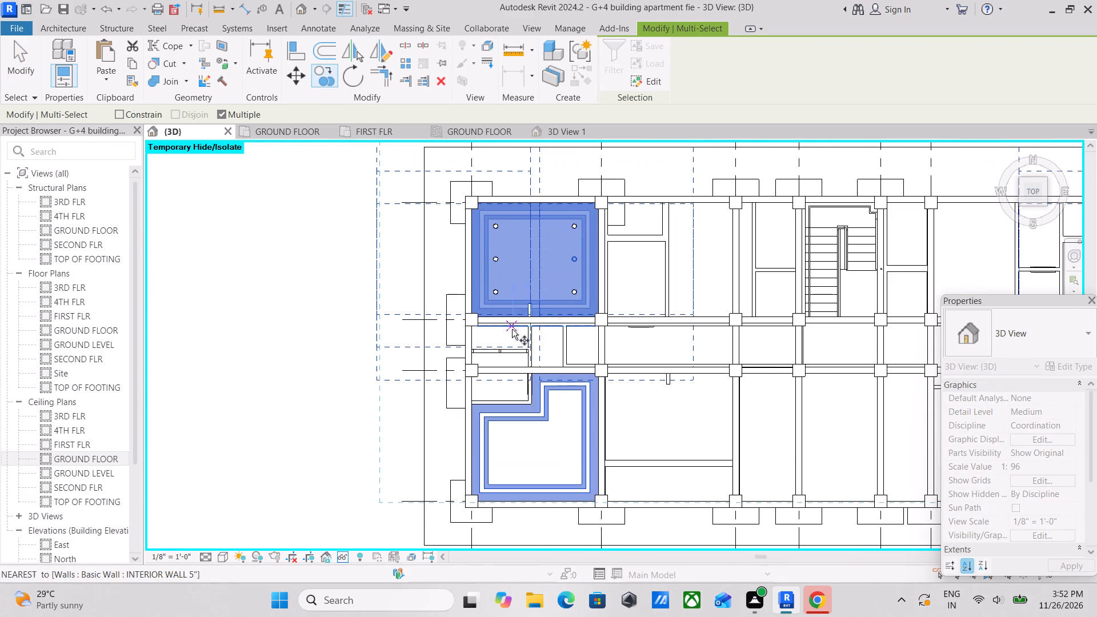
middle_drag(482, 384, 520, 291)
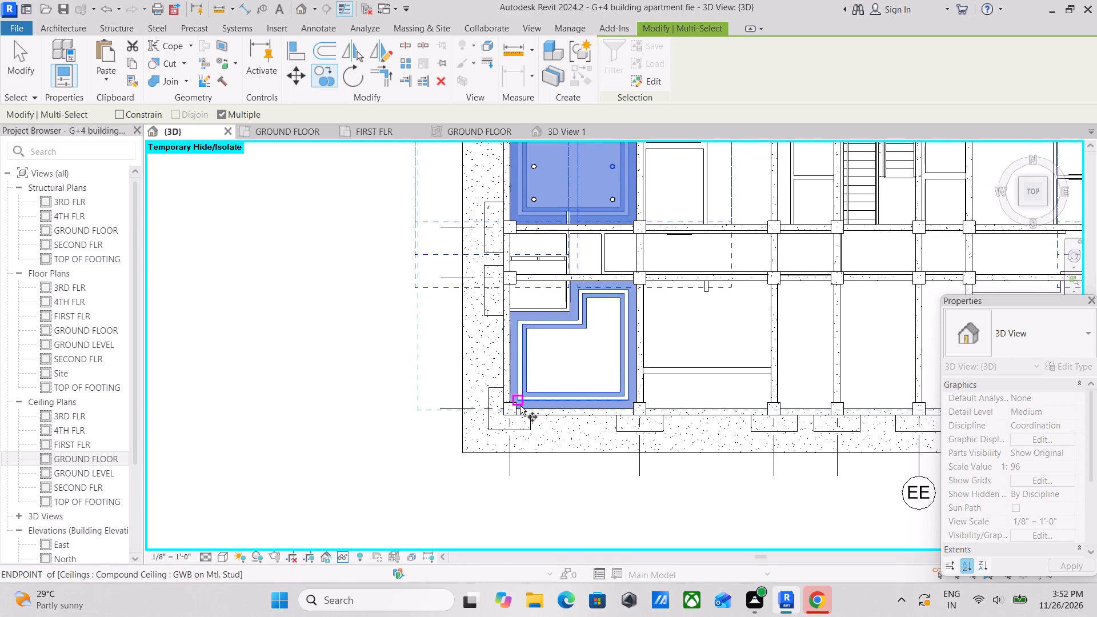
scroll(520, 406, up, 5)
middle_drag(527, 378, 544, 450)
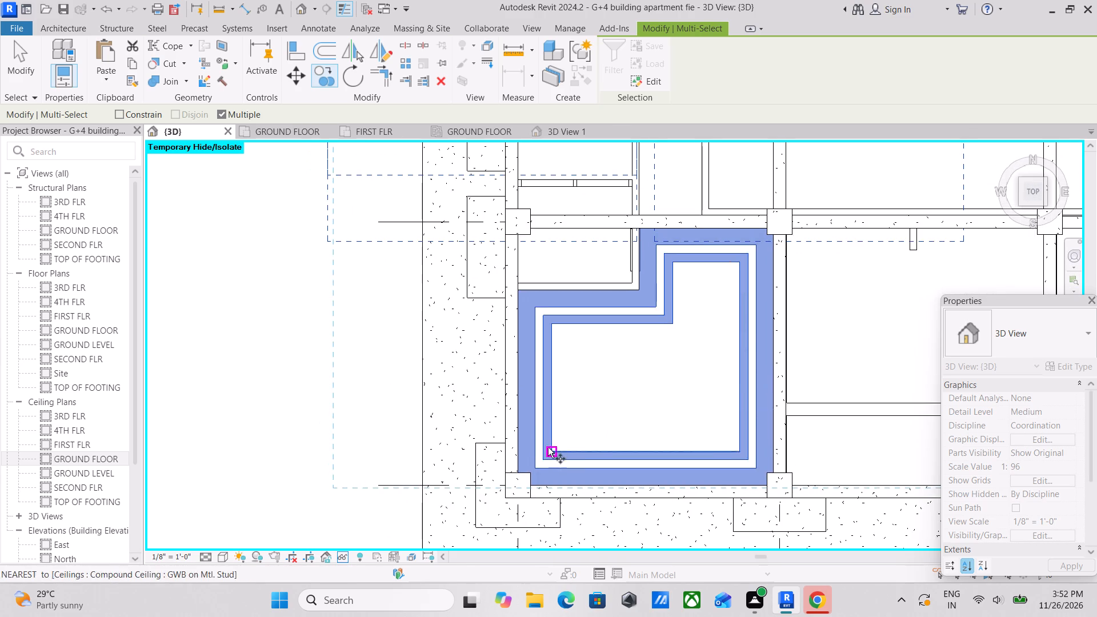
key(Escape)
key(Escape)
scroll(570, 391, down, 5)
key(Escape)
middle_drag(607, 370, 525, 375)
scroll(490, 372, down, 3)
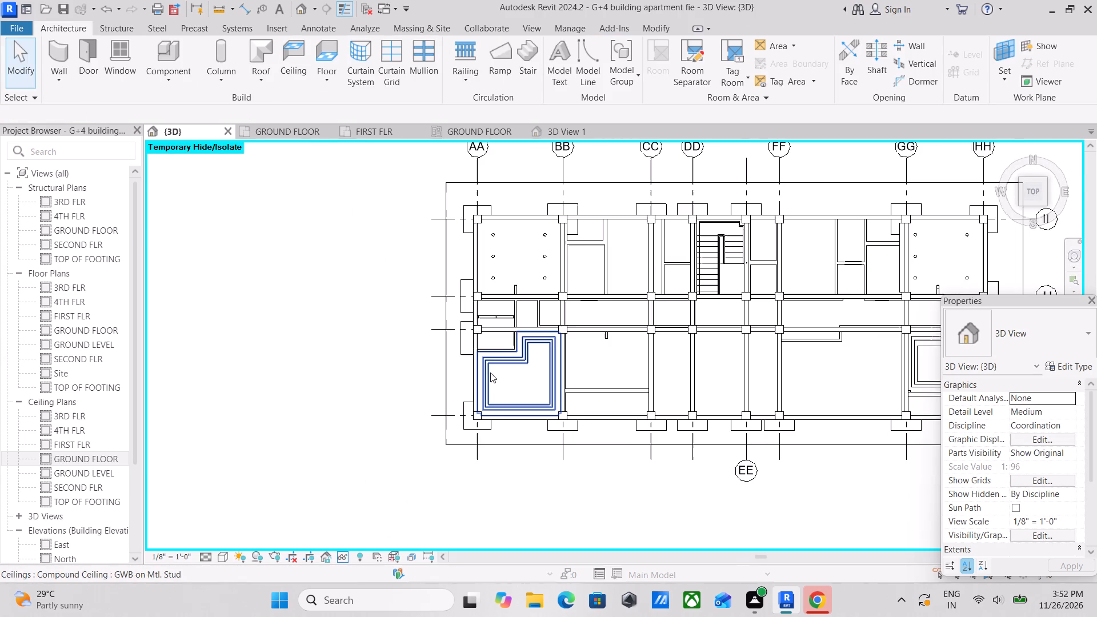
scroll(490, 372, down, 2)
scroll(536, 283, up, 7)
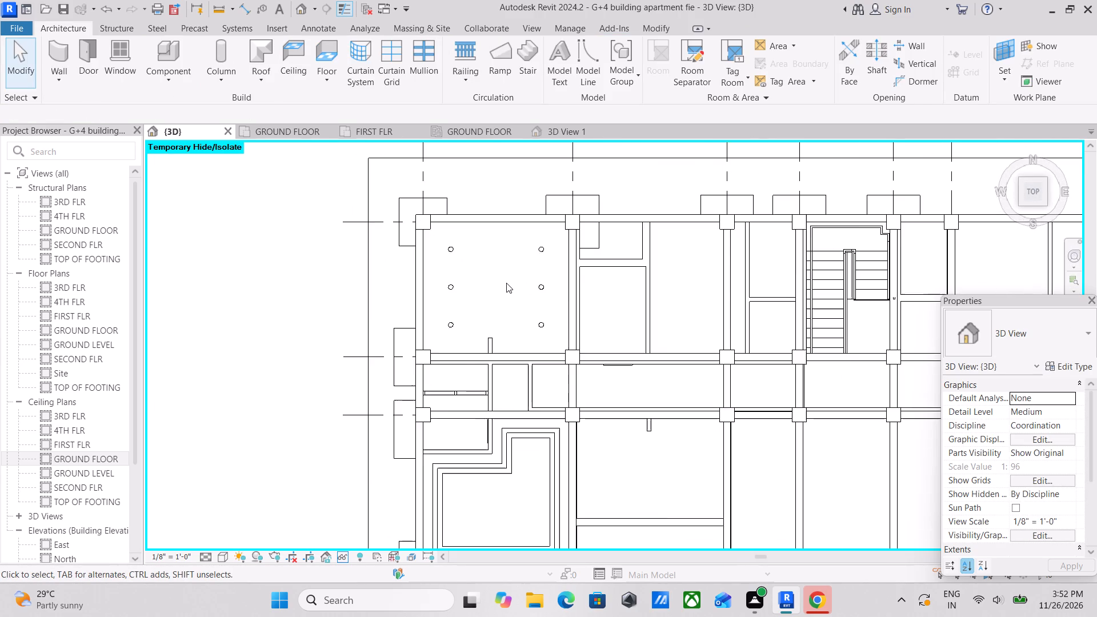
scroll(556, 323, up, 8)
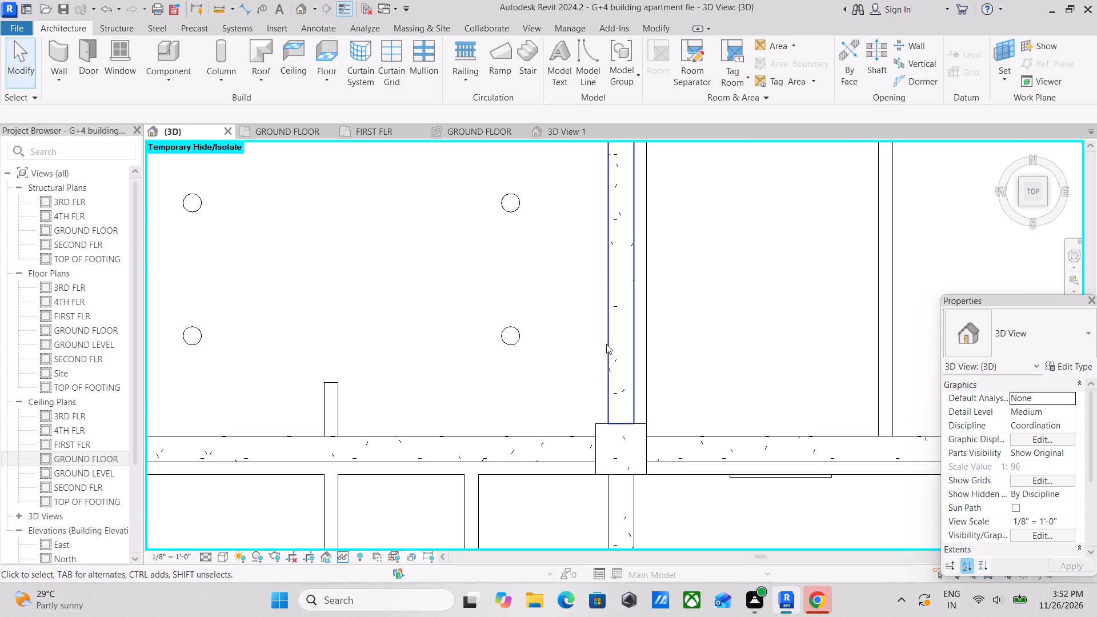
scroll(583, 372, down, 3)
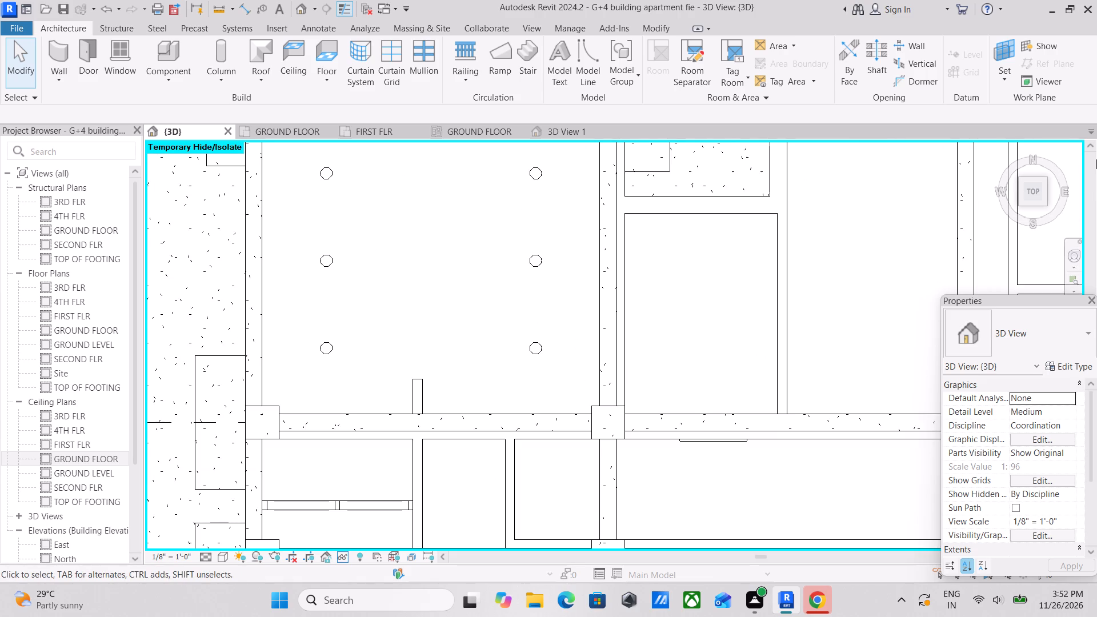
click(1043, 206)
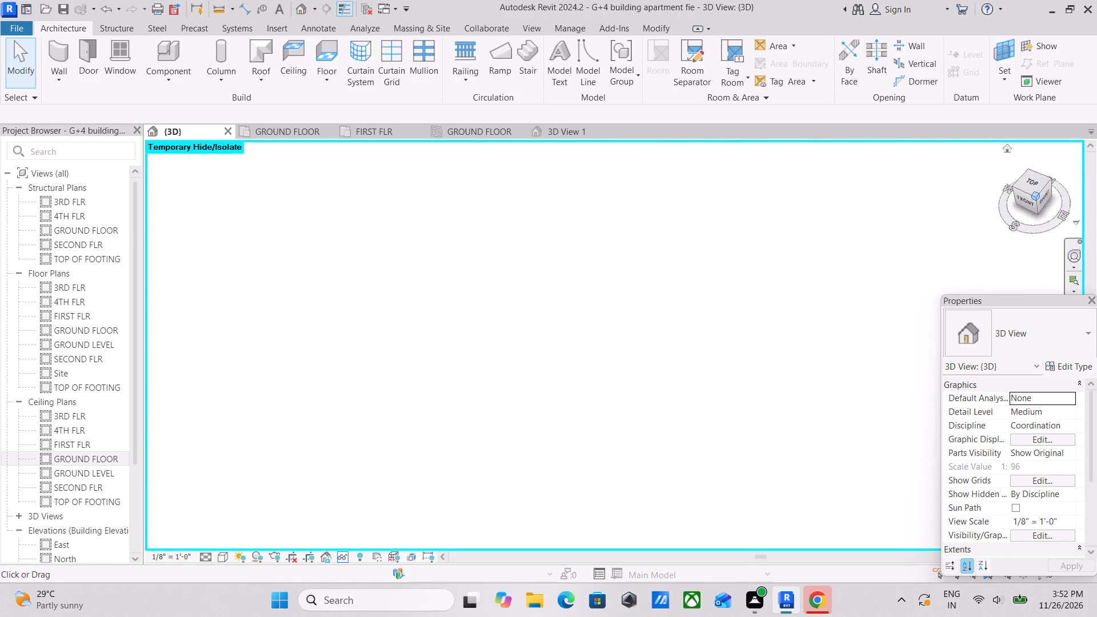
Copy the first floor's flat corner-room ceiling about 21'-9" along the exterior wall to the end corner room, deleting the Baffle instances in error.
scroll(783, 346, up, 20)
scroll(783, 346, up, 1)
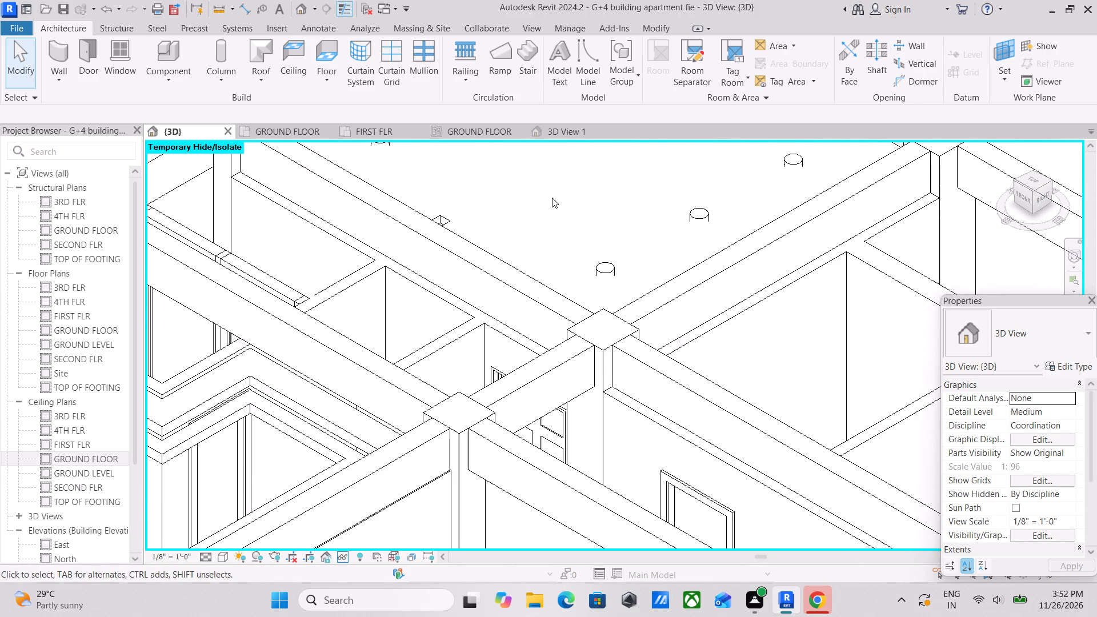
middle_drag(554, 207, 626, 384)
middle_drag(637, 310, 669, 416)
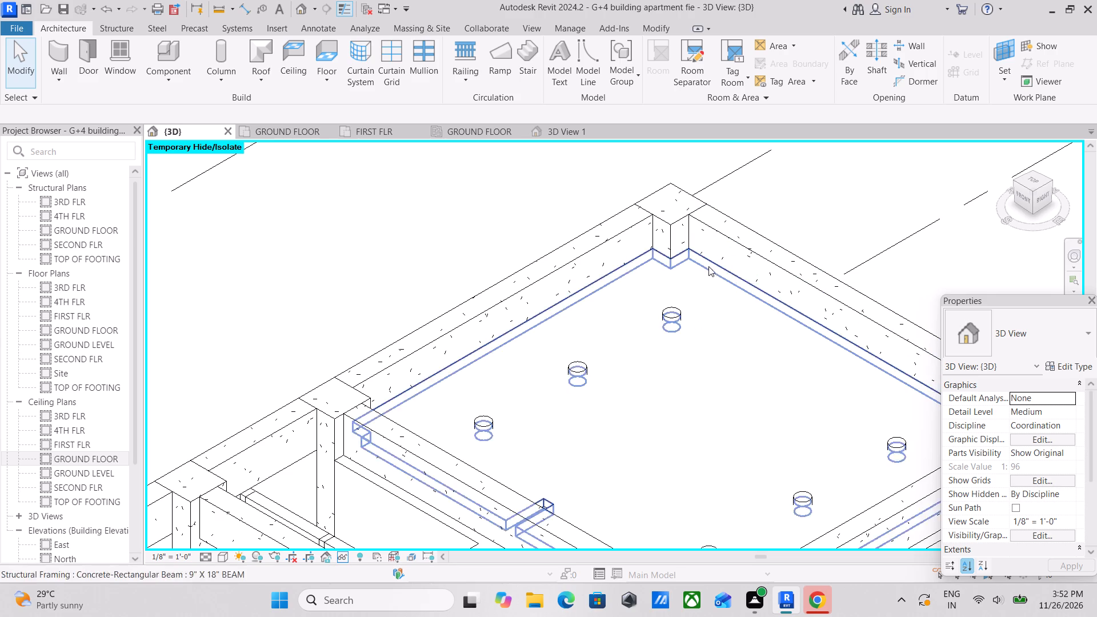
click(711, 263)
middle_drag(567, 335, 716, 299)
middle_drag(640, 332, 729, 295)
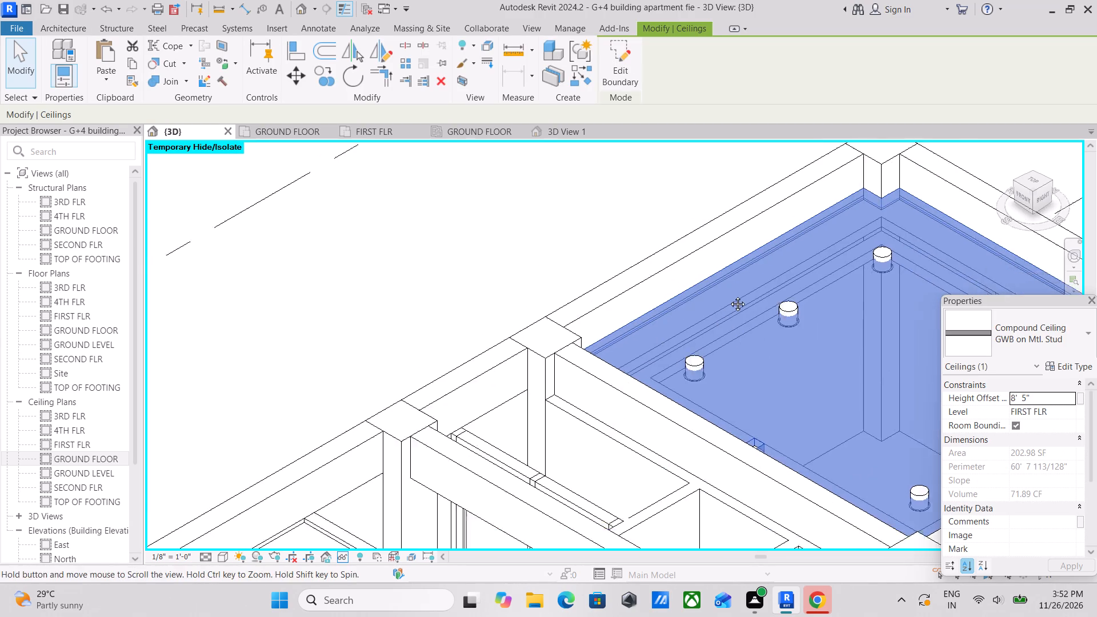
middle_drag(729, 295, 743, 289)
middle_drag(651, 323, 724, 291)
middle_drag(691, 310, 708, 263)
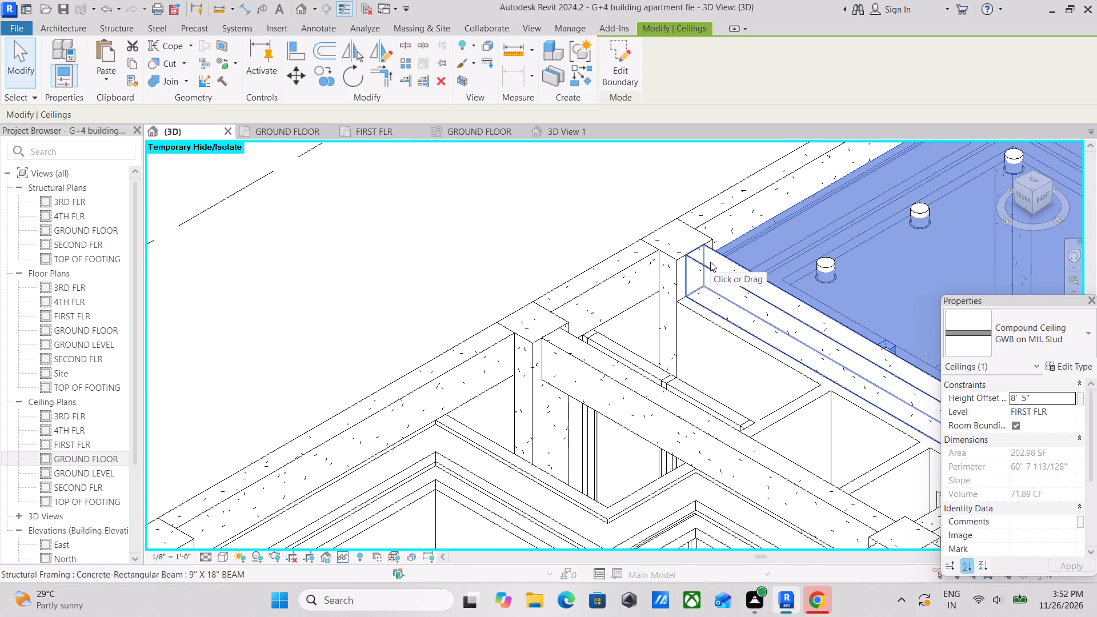
text(CO)
middle_drag(721, 271, 455, 206)
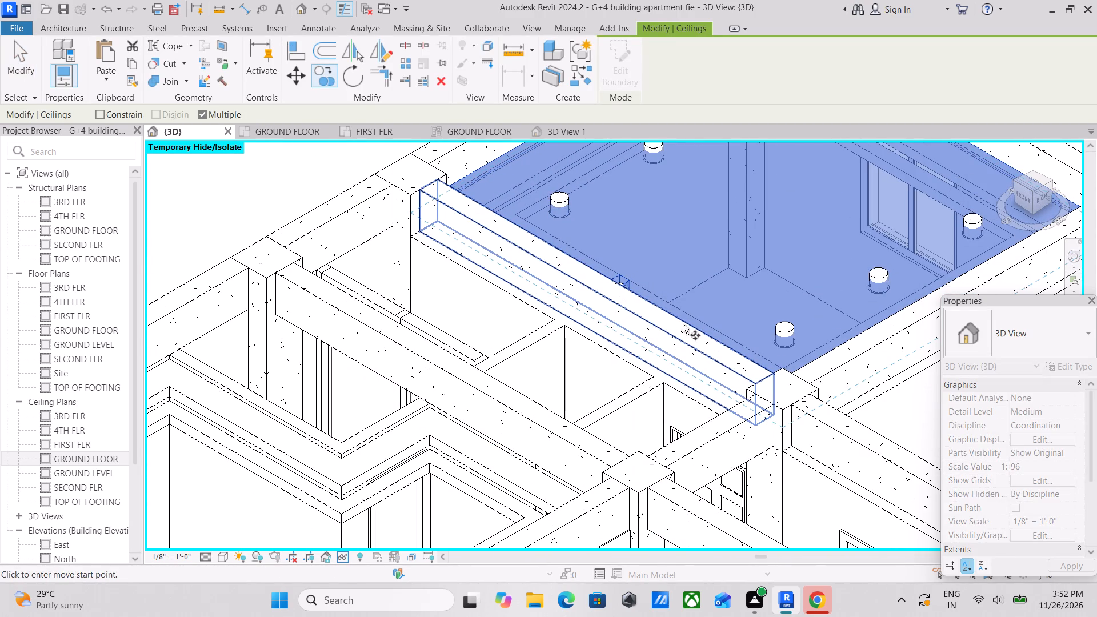
scroll(798, 356, down, 2)
middle_drag(798, 356, 618, 411)
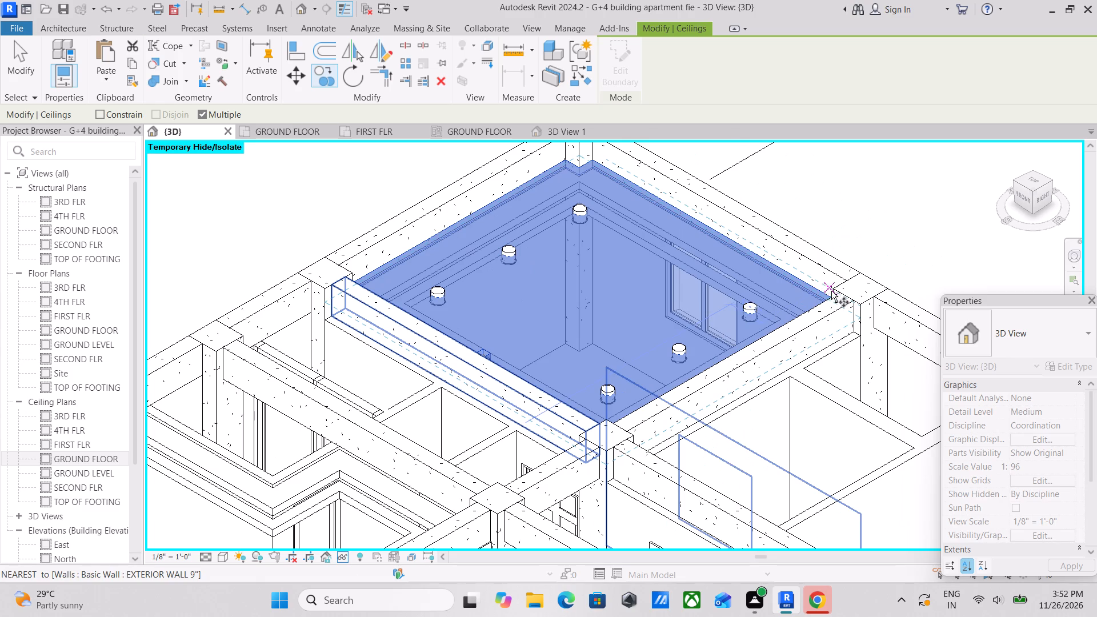
middle_drag(618, 402, 668, 357)
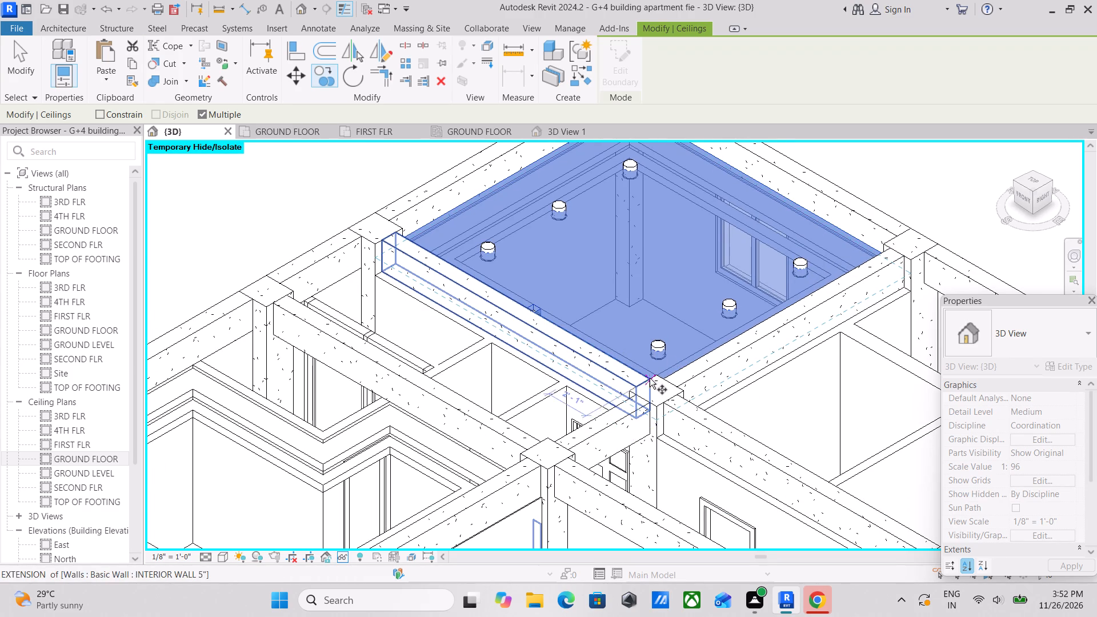
scroll(642, 378, up, 4)
middle_drag(596, 335, 771, 549)
scroll(459, 330, up, 2)
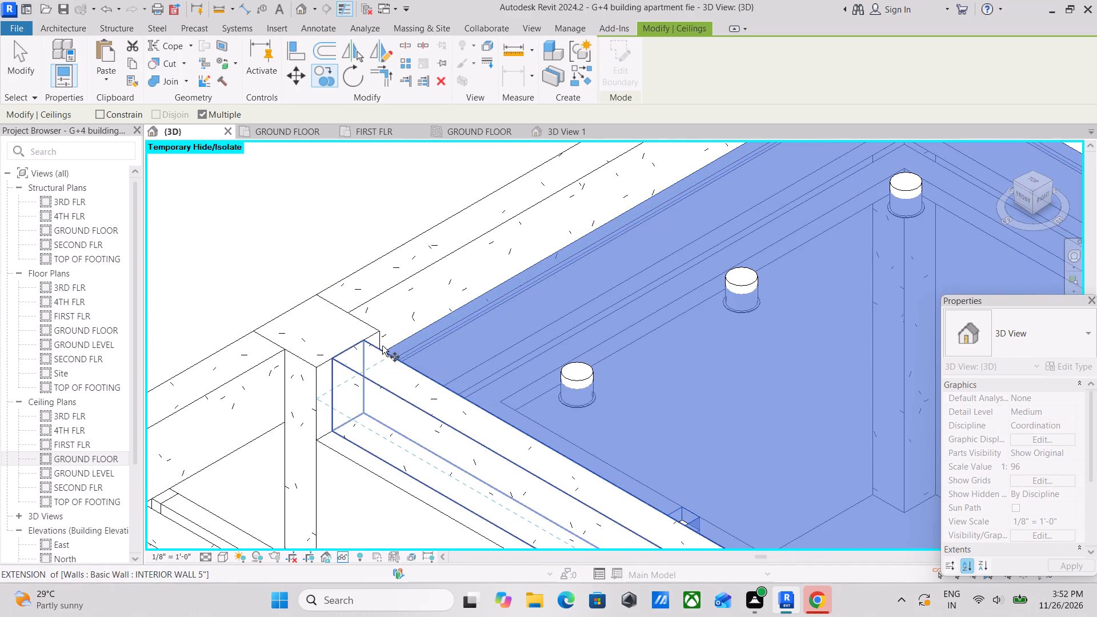
click(384, 347)
middle_drag(339, 352, 681, 217)
scroll(470, 360, down, 3)
middle_drag(470, 360, 772, 198)
scroll(608, 359, down, 2)
middle_drag(608, 359, 731, 274)
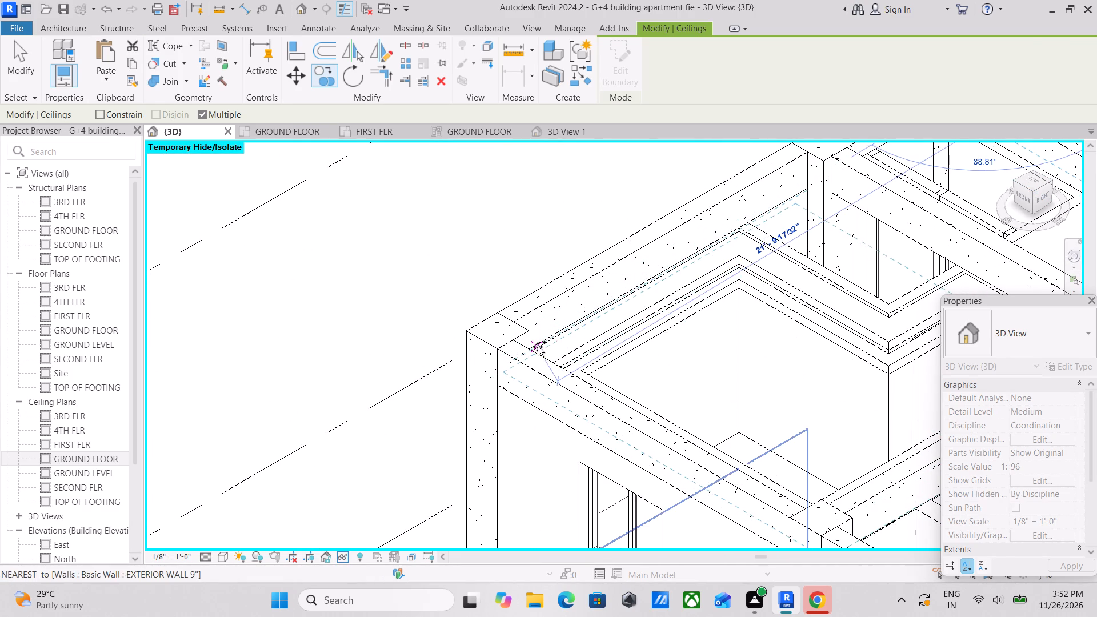
click(534, 345)
scroll(534, 345, down, 3)
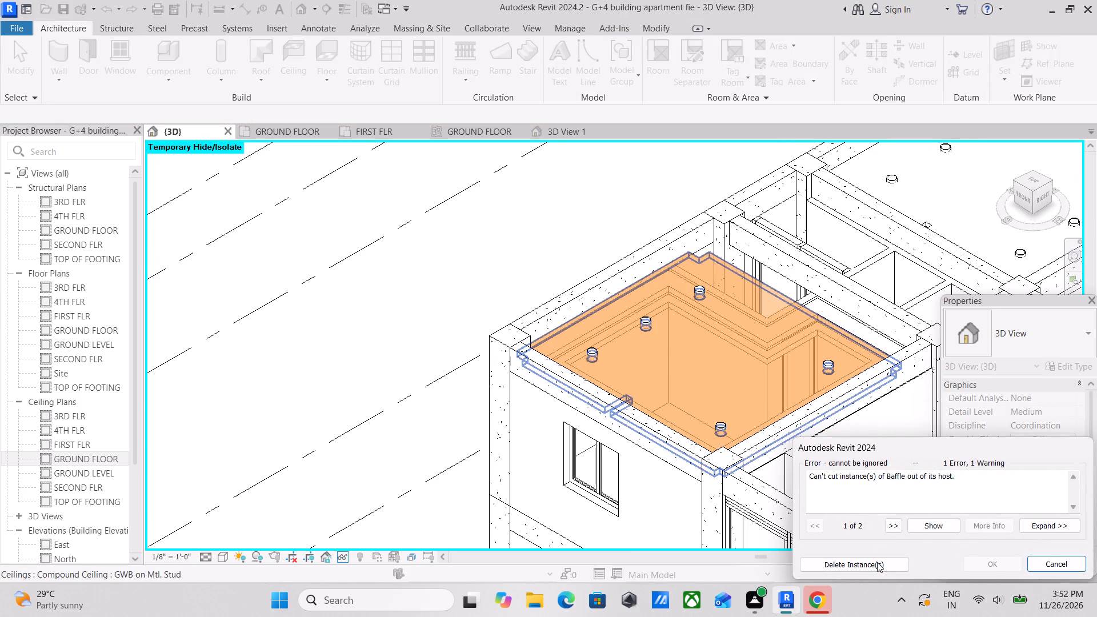
click(876, 562)
scroll(739, 347, down, 1)
middle_drag(739, 347, 616, 322)
scroll(694, 307, down, 1)
middle_drag(694, 307, 642, 303)
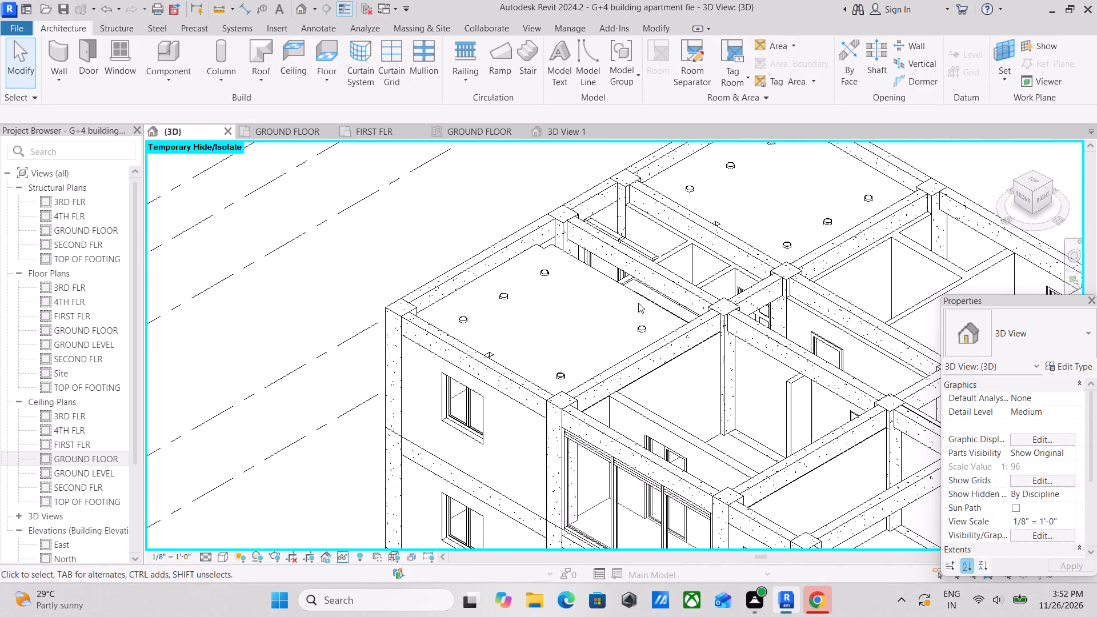
scroll(640, 303, down, 3)
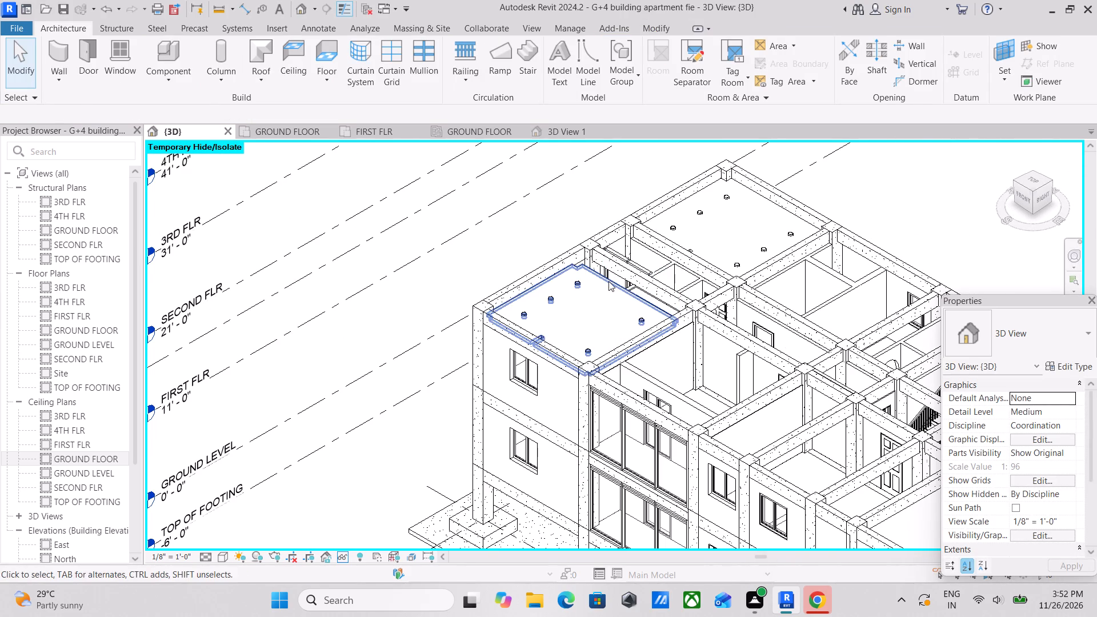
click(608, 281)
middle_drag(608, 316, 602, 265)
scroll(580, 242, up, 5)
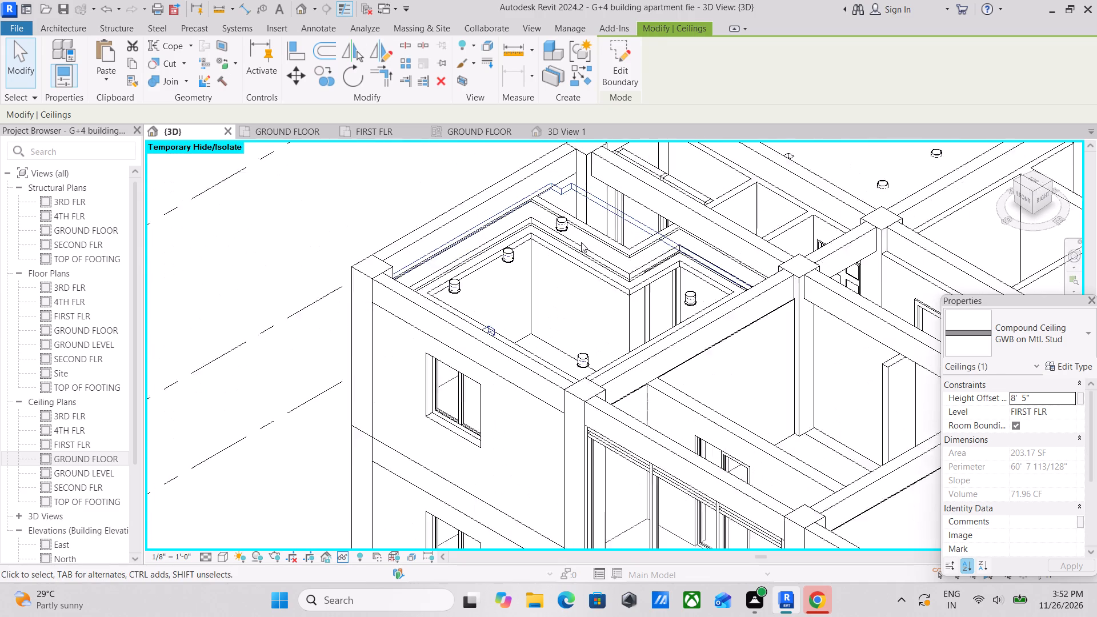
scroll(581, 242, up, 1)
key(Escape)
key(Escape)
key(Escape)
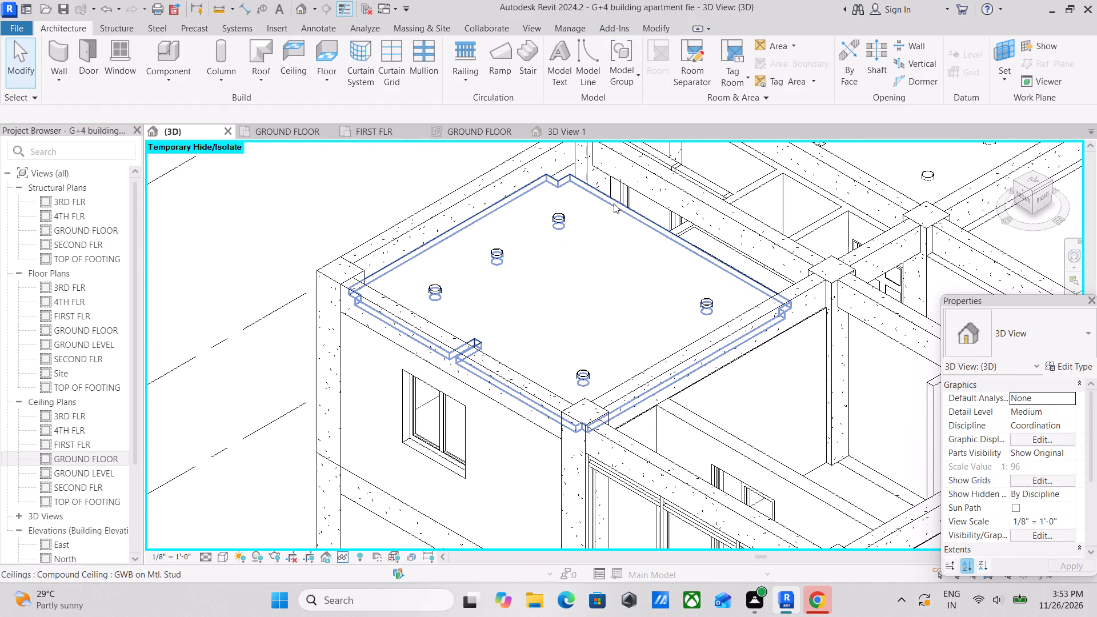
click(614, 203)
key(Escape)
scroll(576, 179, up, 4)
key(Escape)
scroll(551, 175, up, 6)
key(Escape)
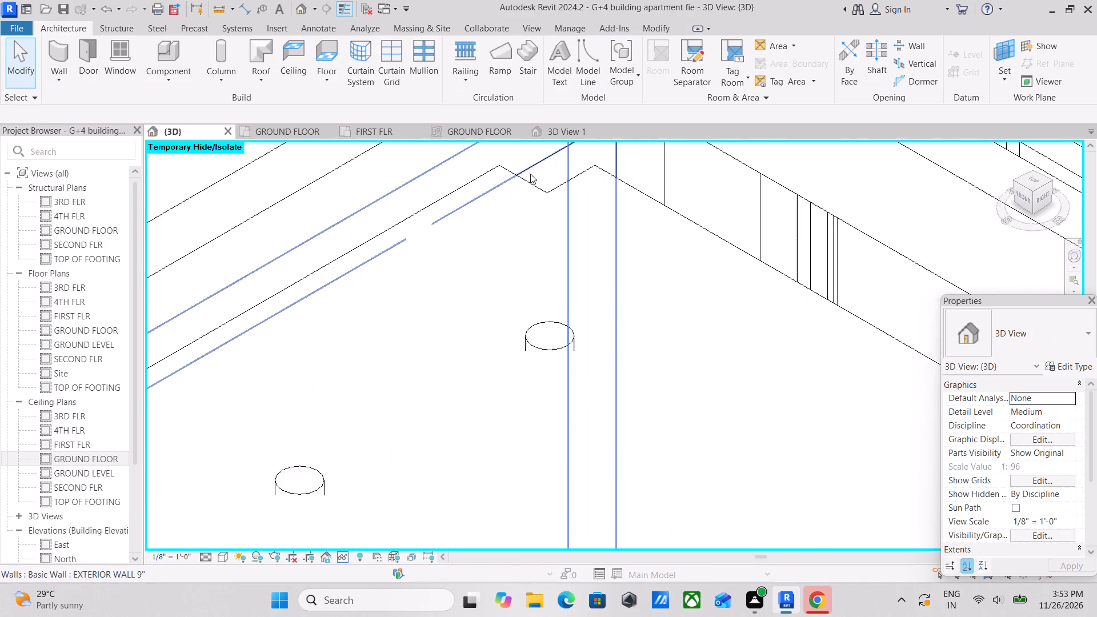
Copy the newly placed flat ceiling from its outer corner to the column corner of the glazed room at the facade's opposite end.
scroll(530, 174, up, 9)
click(761, 242)
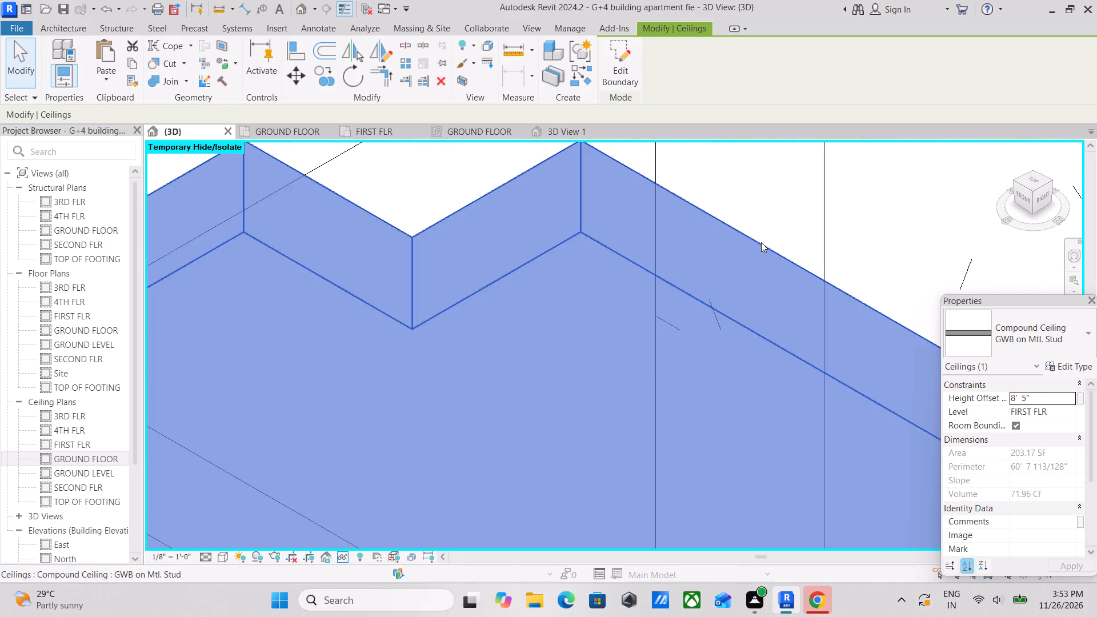
scroll(761, 242, down, 14)
middle_drag(708, 307, 641, 179)
scroll(640, 177, down, 3)
middle_drag(726, 294, 594, 246)
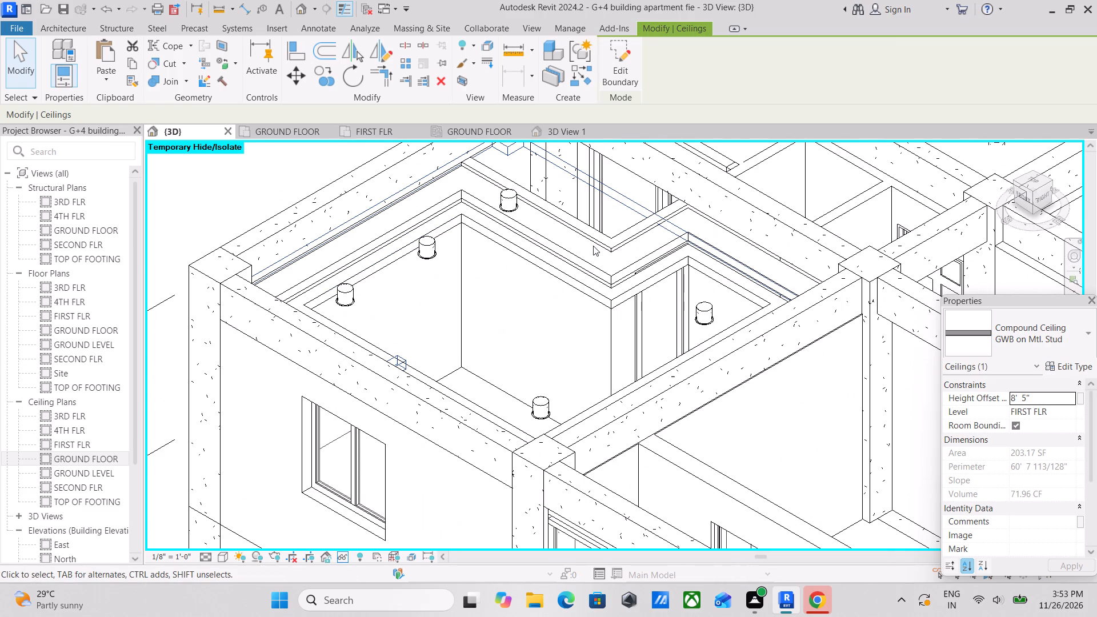
text(CO)
scroll(593, 246, down, 3)
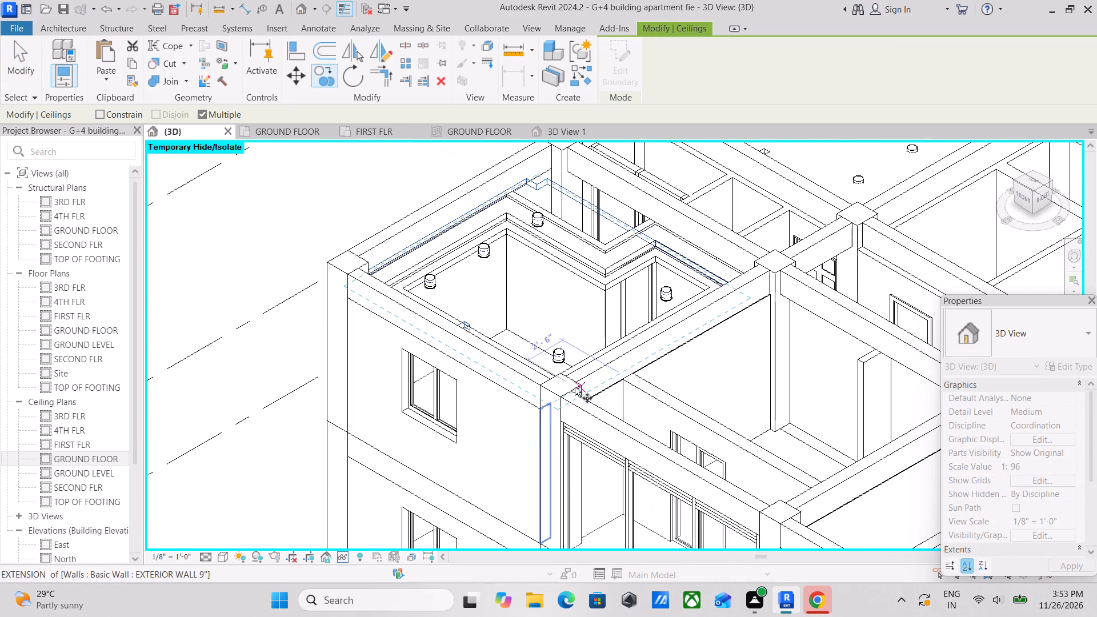
click(567, 394)
middle_drag(706, 504, 600, 328)
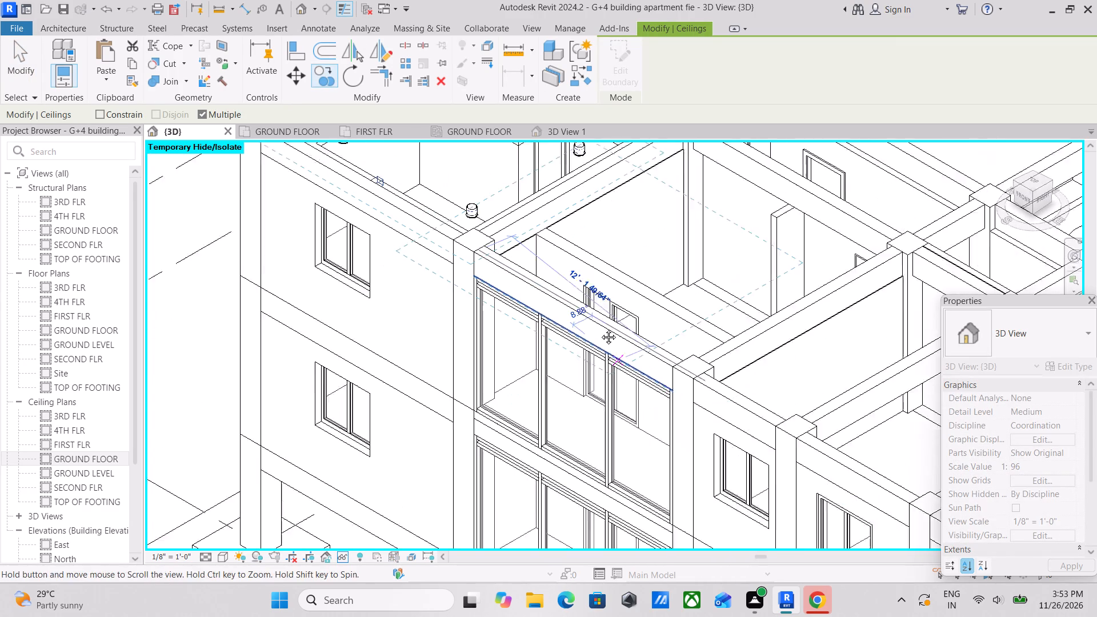
middle_drag(600, 328, 598, 323)
middle_drag(744, 354, 482, 278)
scroll(595, 328, down, 2)
middle_drag(595, 328, 448, 265)
middle_drag(615, 374, 442, 266)
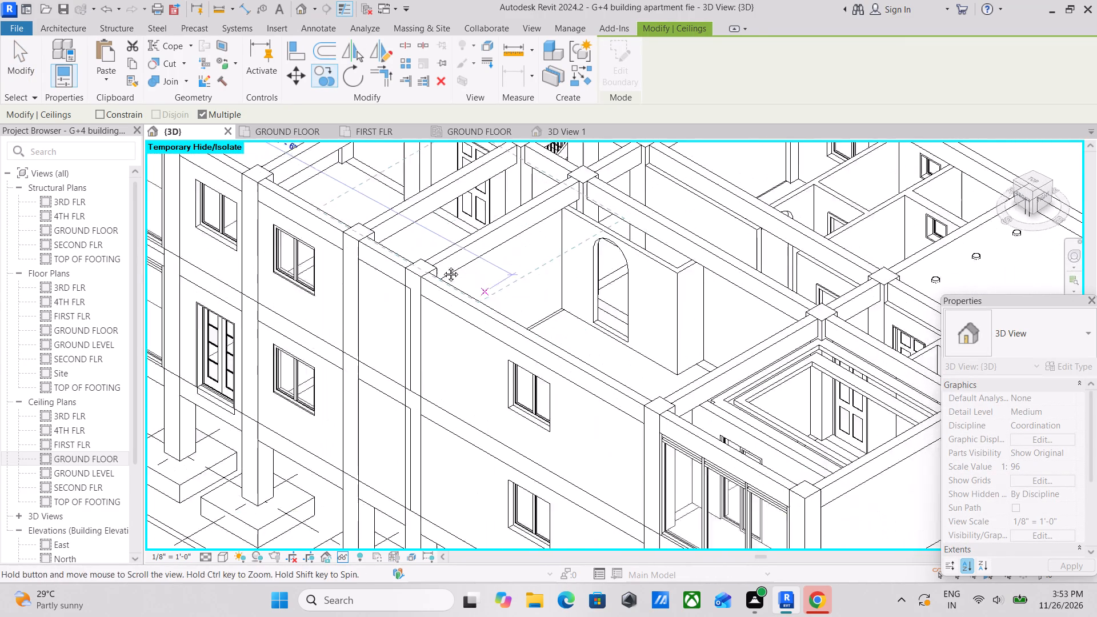
middle_drag(442, 266, 439, 265)
middle_drag(591, 359, 469, 303)
scroll(608, 394, up, 3)
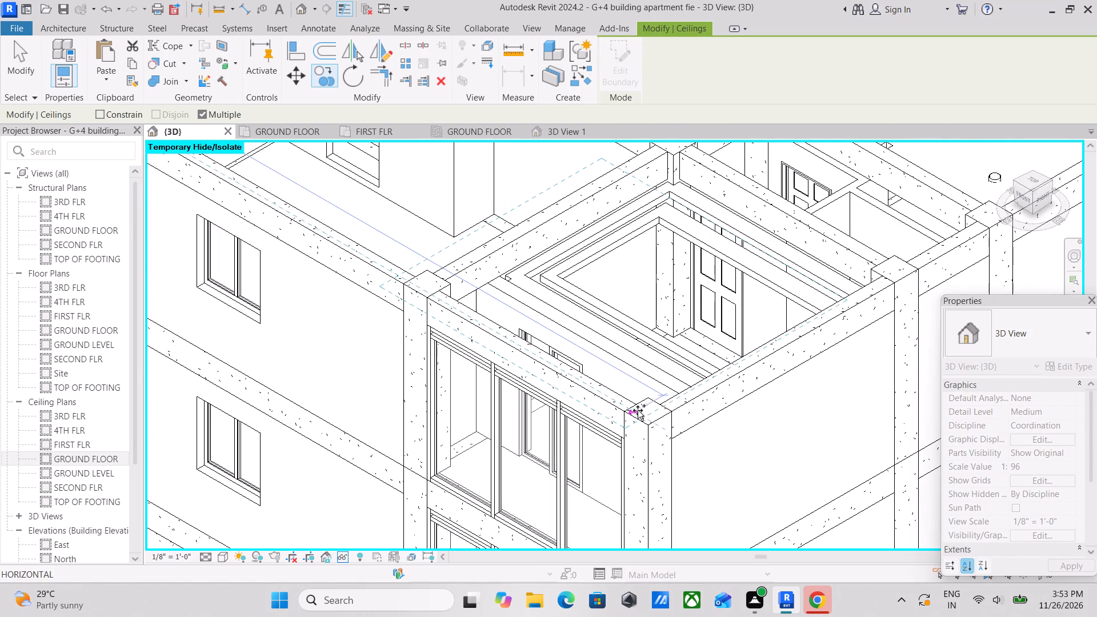
click(645, 414)
scroll(645, 414, down, 2)
middle_drag(645, 414, 683, 457)
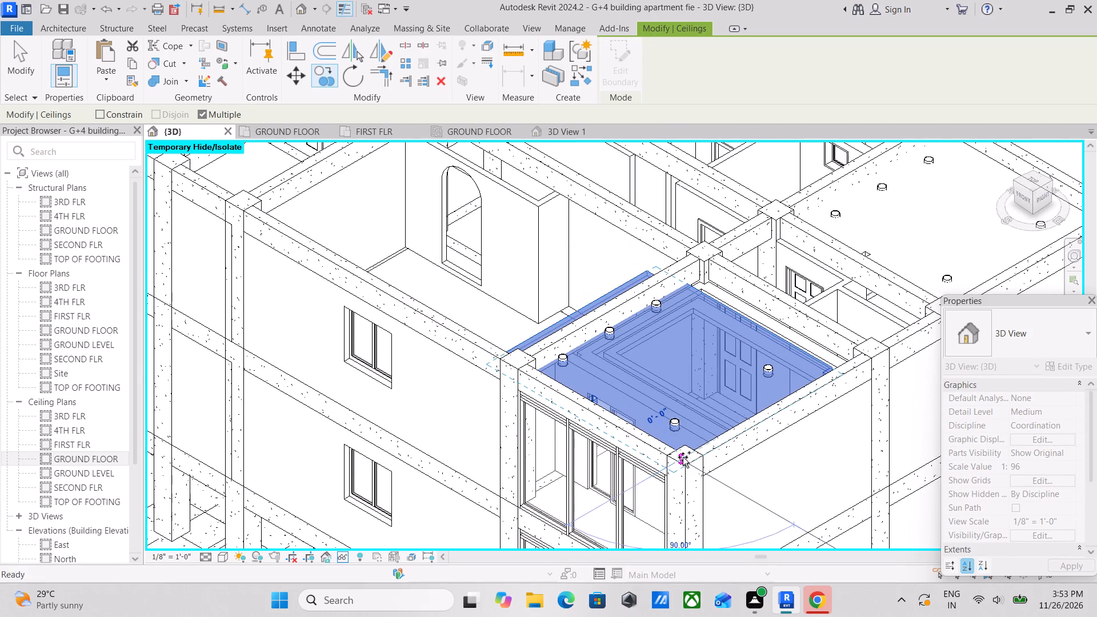
key(Escape)
scroll(687, 448, down, 3)
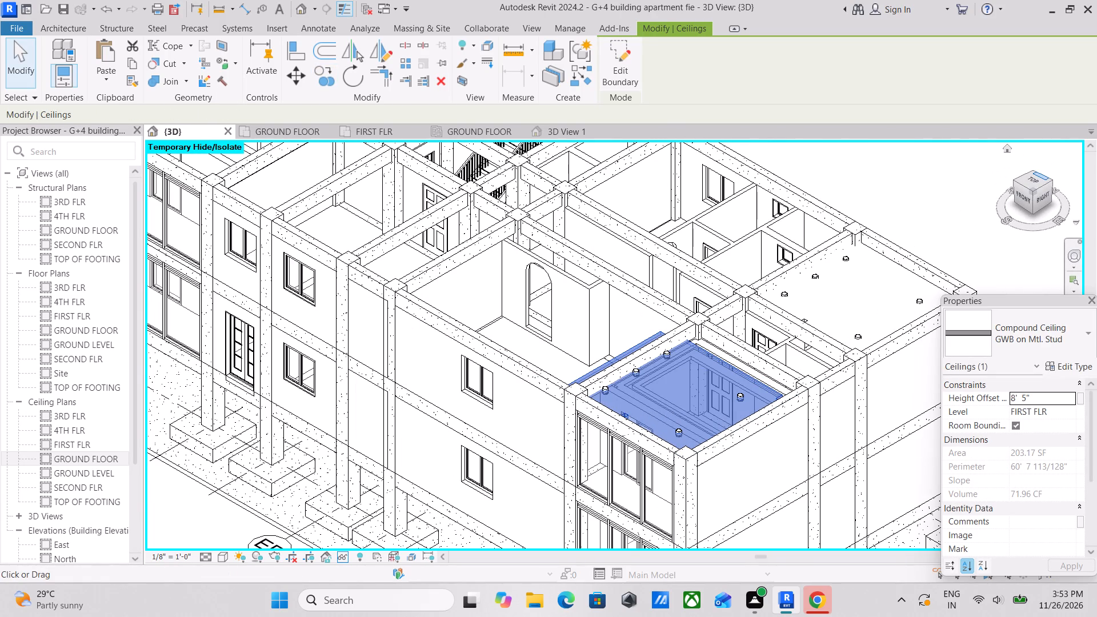
In top view, edit the copied ceiling's boundary and nudge its 12'-6" edge back from beyond the beam to the beam's inner face.
click(1030, 184)
scroll(737, 327, down, 2)
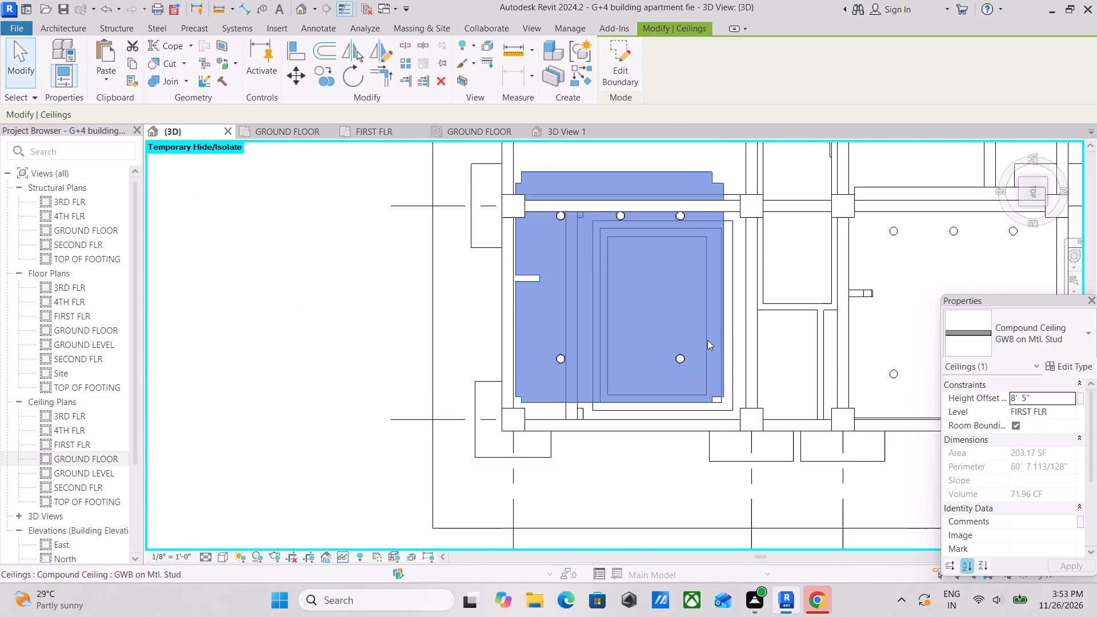
click(619, 46)
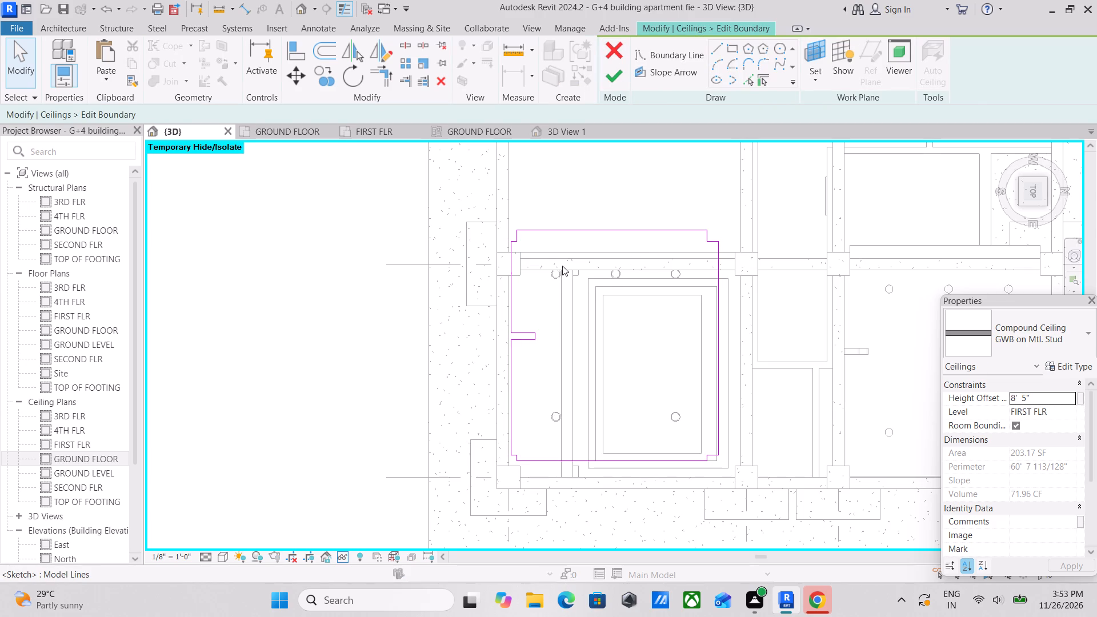
click(554, 275)
scroll(551, 275, up, 2)
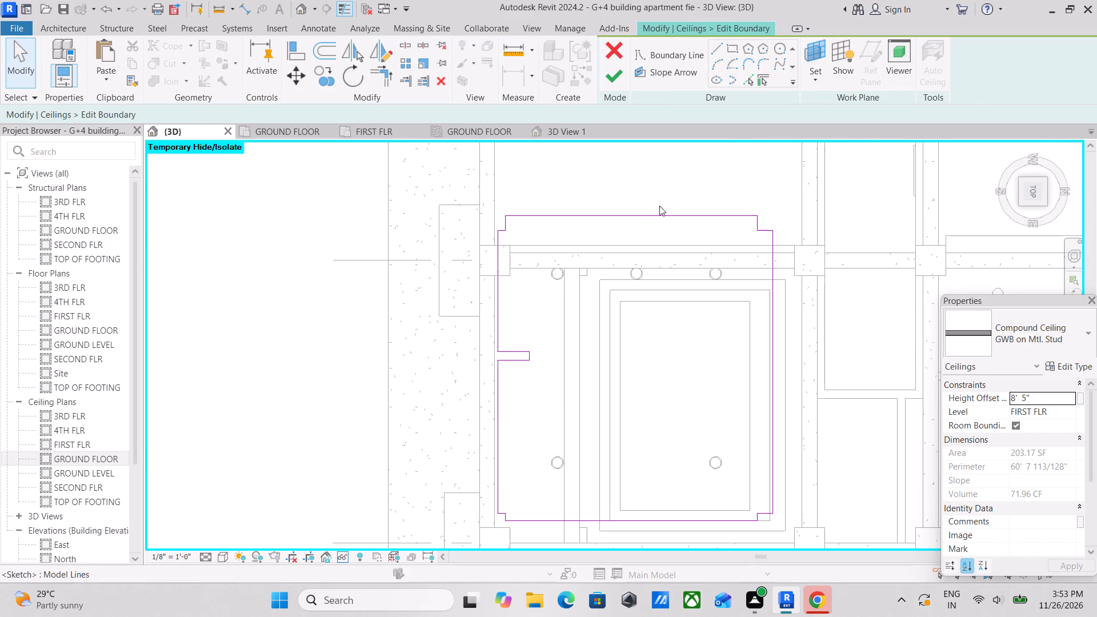
click(659, 211)
key(Down)
key(Down)
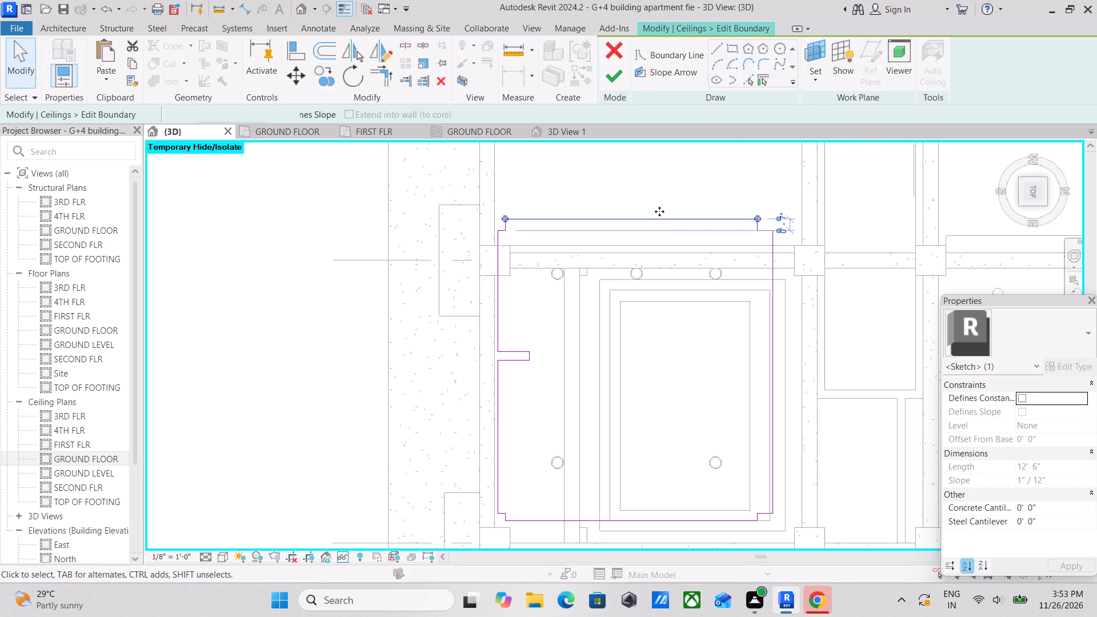
key(Down)
key(Down)
key(Down)
key(Down)
key(Down)
key(Down)
key(Down)
key(Down)
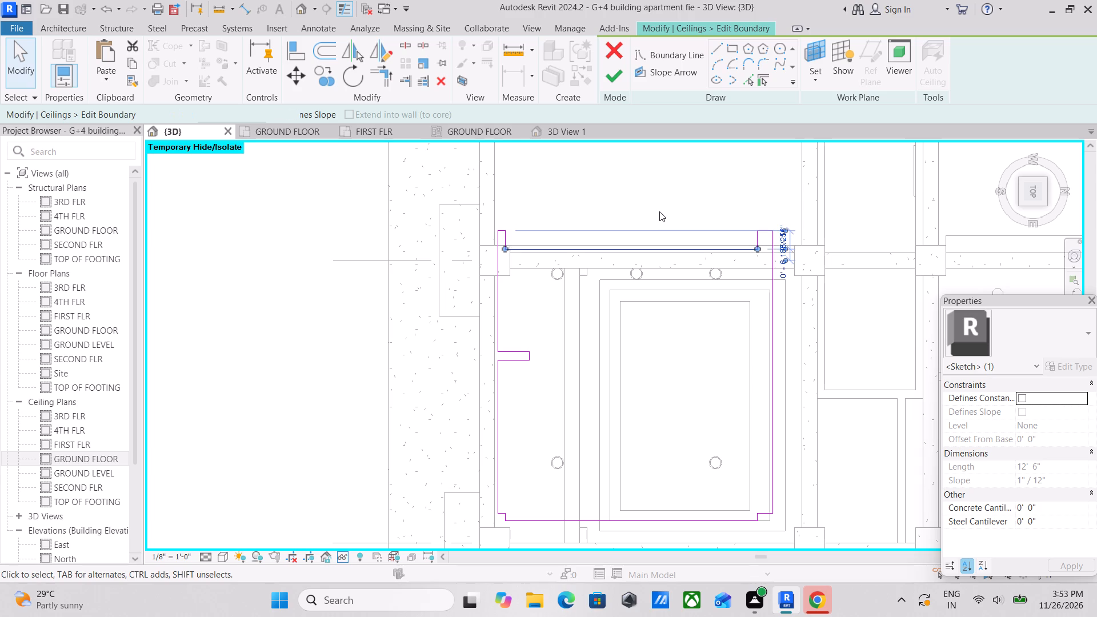
key(Down)
key(Down)
key(Down)
key(Down)
key(Down)
scroll(659, 211, up, 3)
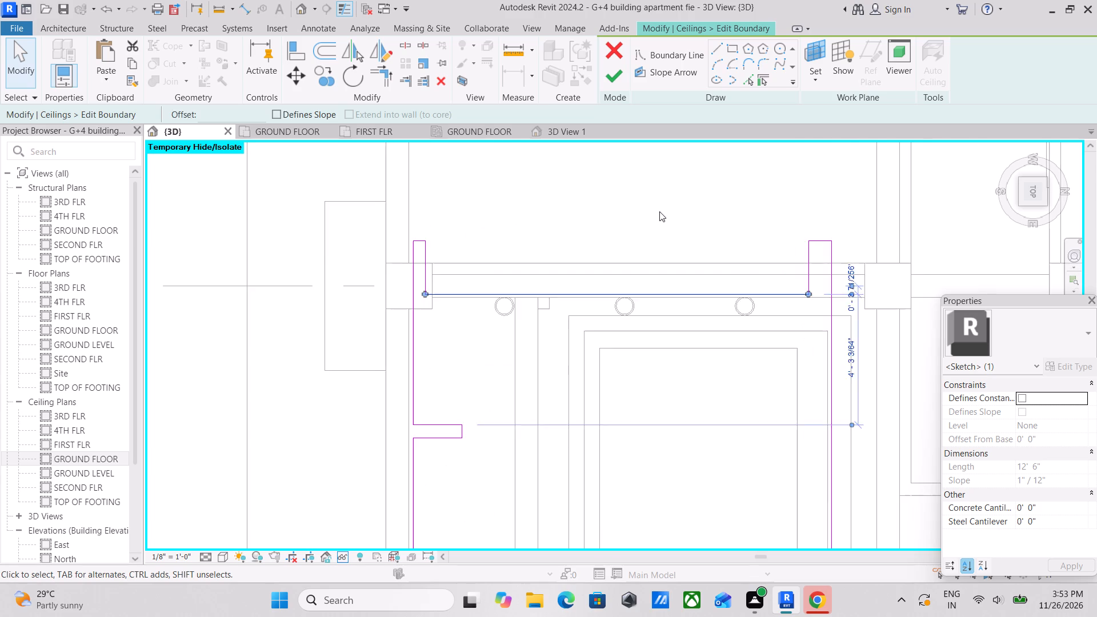
key(Down)
Nudge the 9" end line of one corner projection back in line with the long beam-side edge, deleting the too-short line in error.
scroll(643, 216, up, 3)
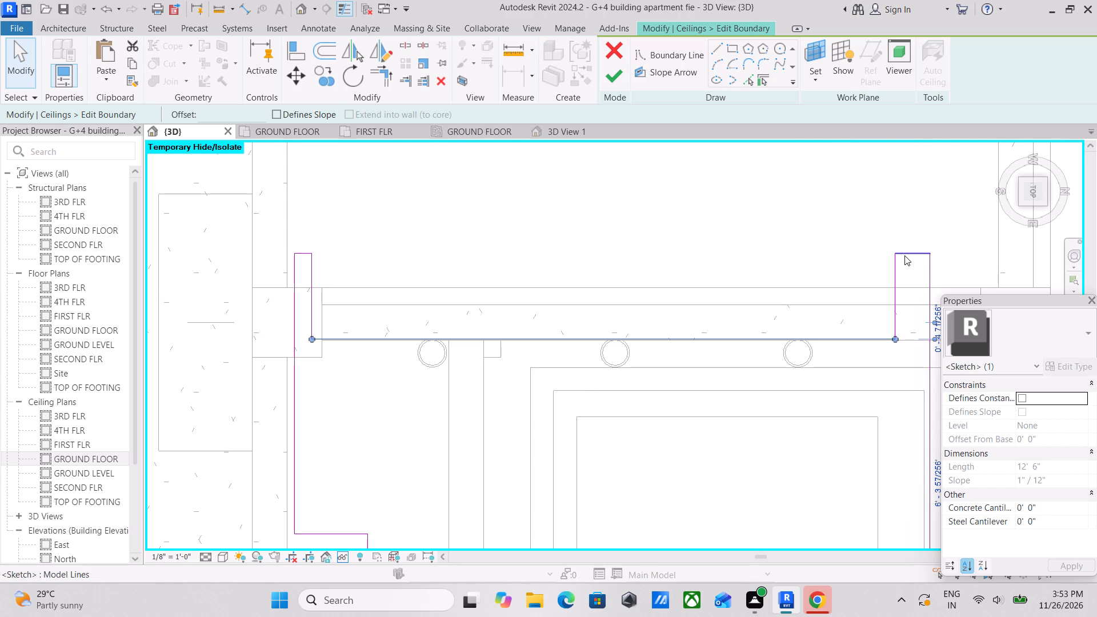
click(904, 255)
key(Down)
key(Down)
key(Down)
key(Down)
key(Down)
key(Down)
key(Down)
key(Down)
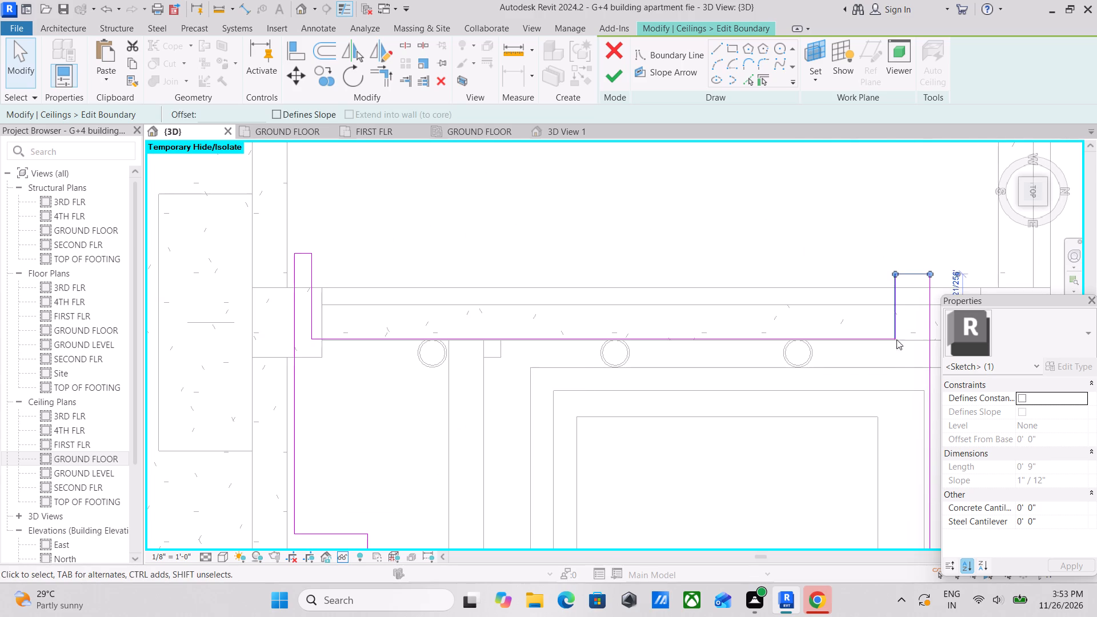
key(Down)
key(Down)
key(Down)
key(Down)
key(Down)
key(Down)
key(Down)
scroll(915, 330, up, 3)
key(Down)
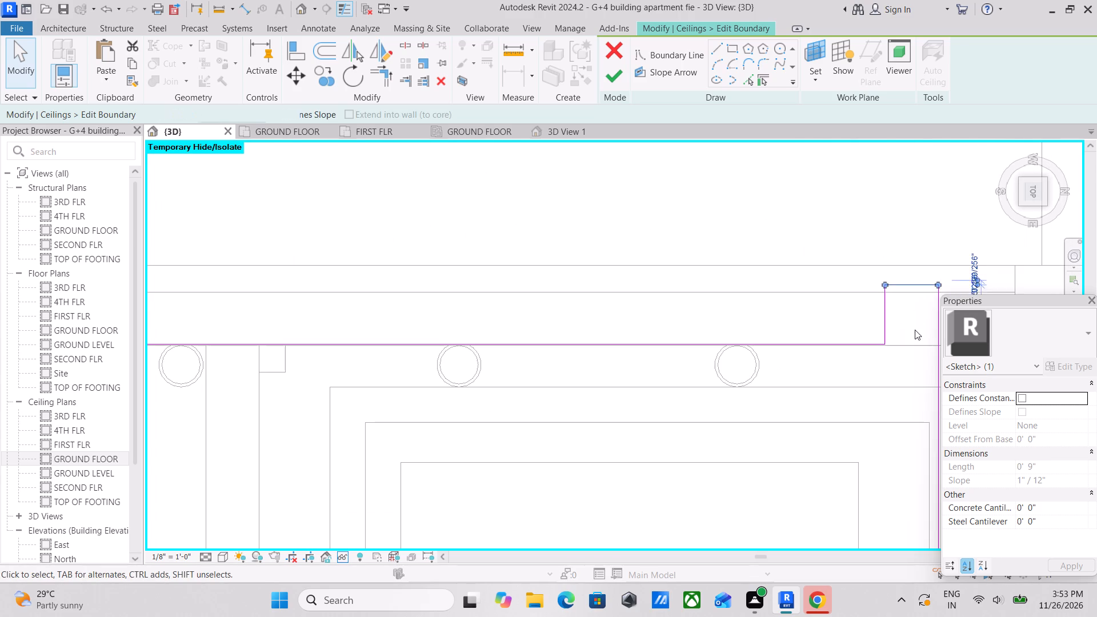
key(Down)
key(Down)
key(Down)
key(Down)
middle_drag(903, 343, 852, 290)
key(Down)
key(Down)
key(Down)
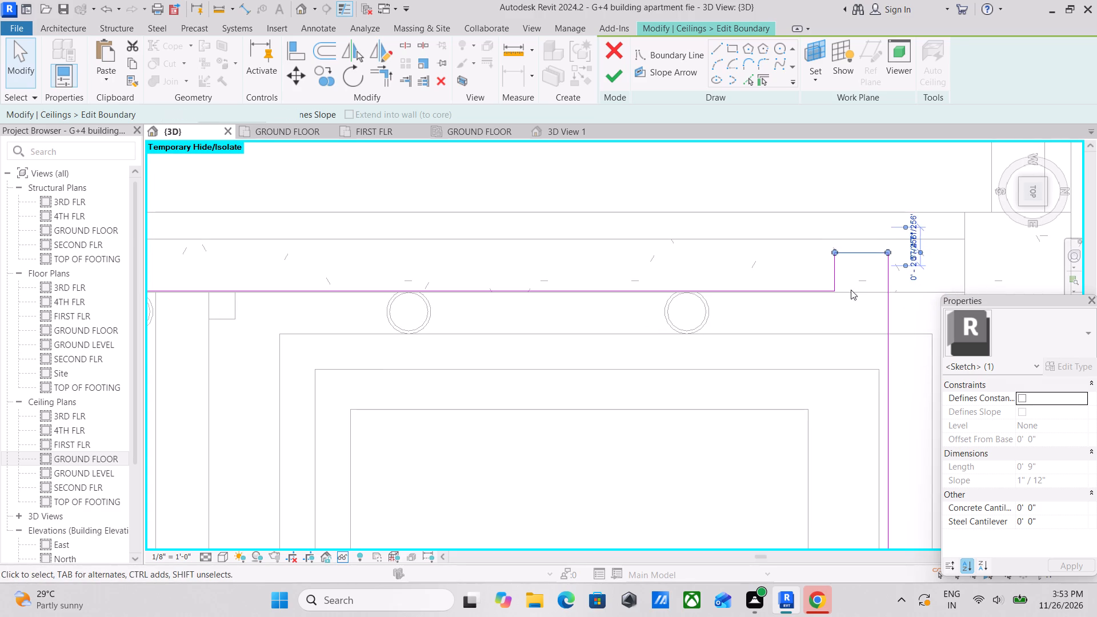
key(Down)
key(Down)
key(Down)
key(Down)
key(Down)
key(Down)
key(Down)
key(Down)
key(Down)
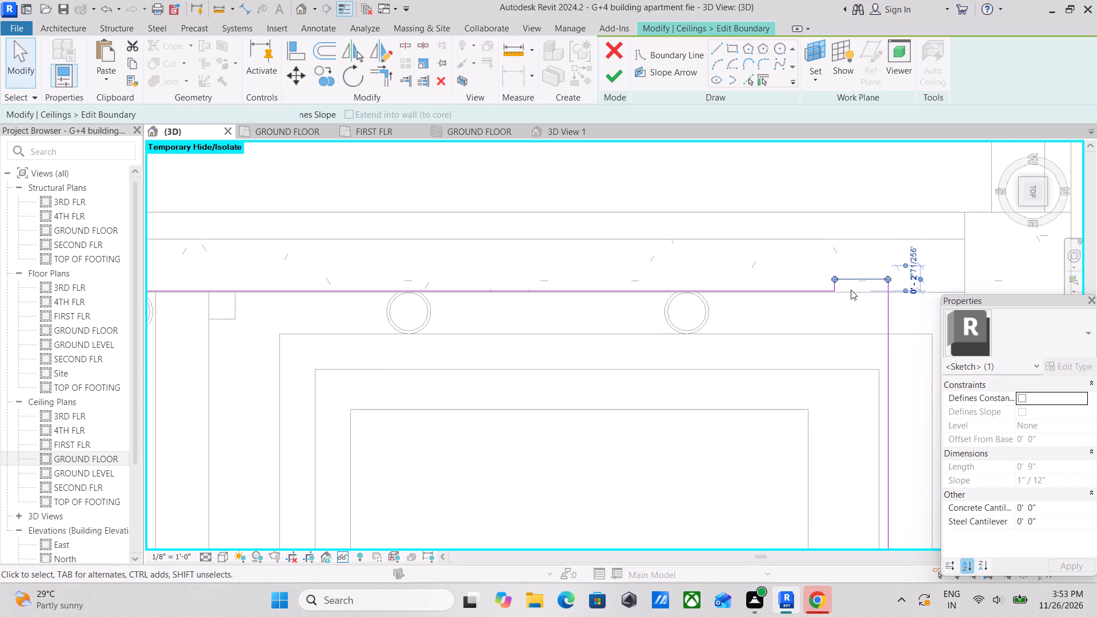
key(Down)
key(Down)
key(Down)
key(Down)
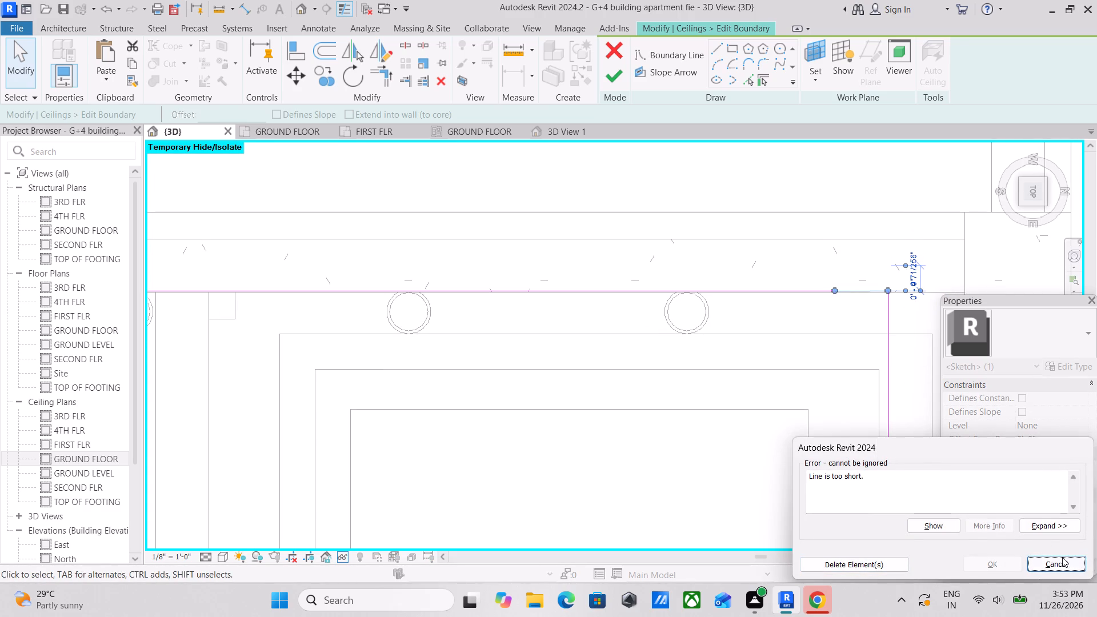
click(867, 560)
scroll(935, 318, down, 2)
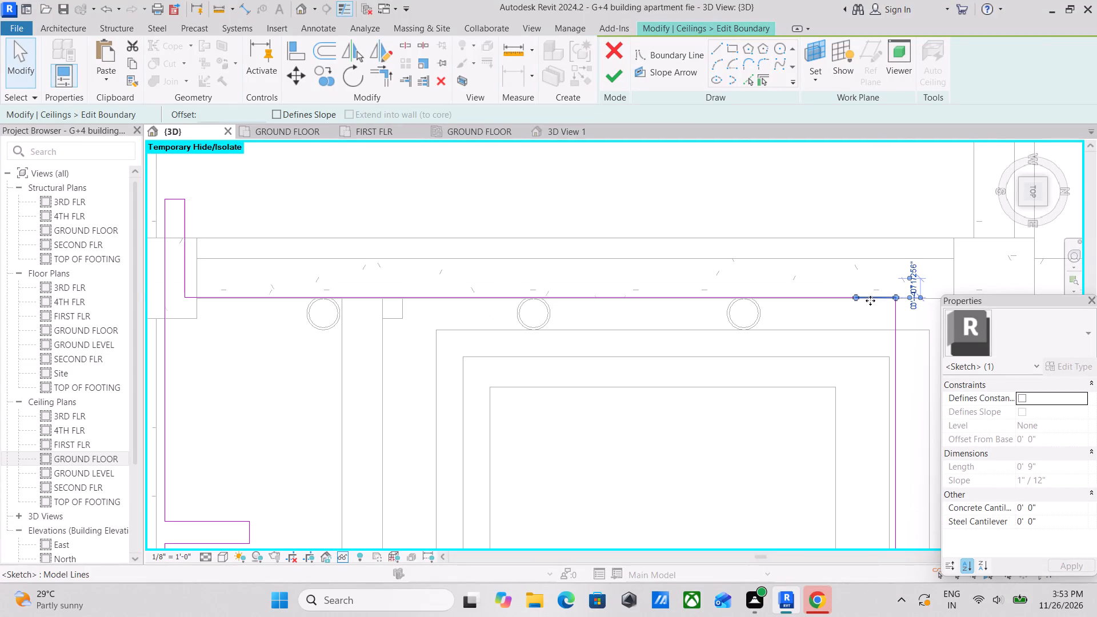
key(Escape)
key(Escape)
Delete the other corner projection's 4 1/2" end line and shorten the adjoining wall-side boundary line to just short of the column.
middle_drag(568, 304, 942, 297)
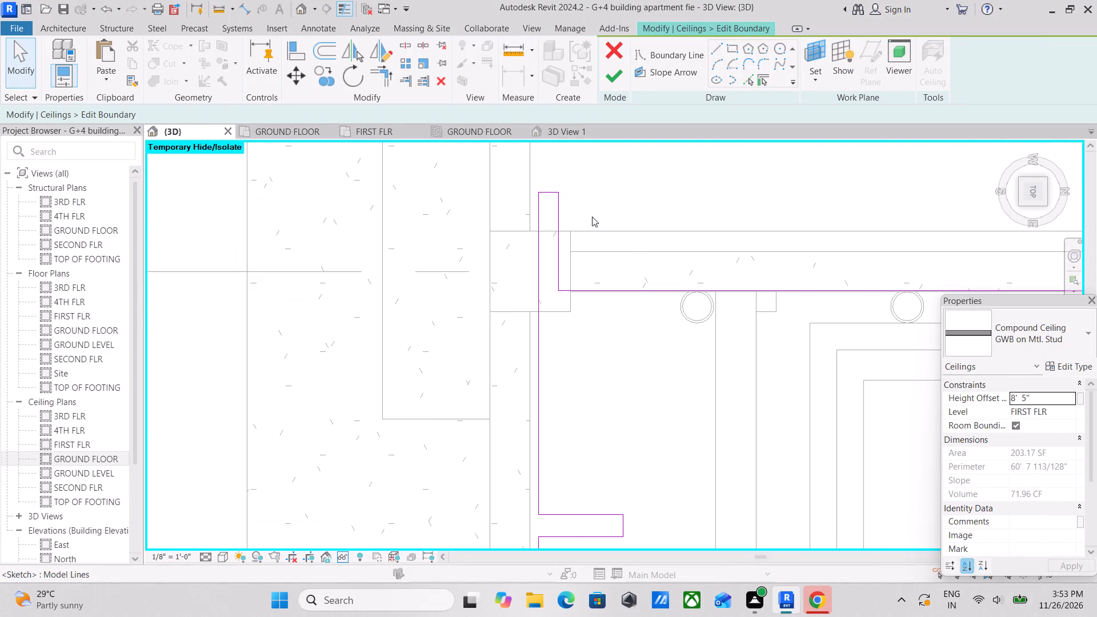
click(546, 191)
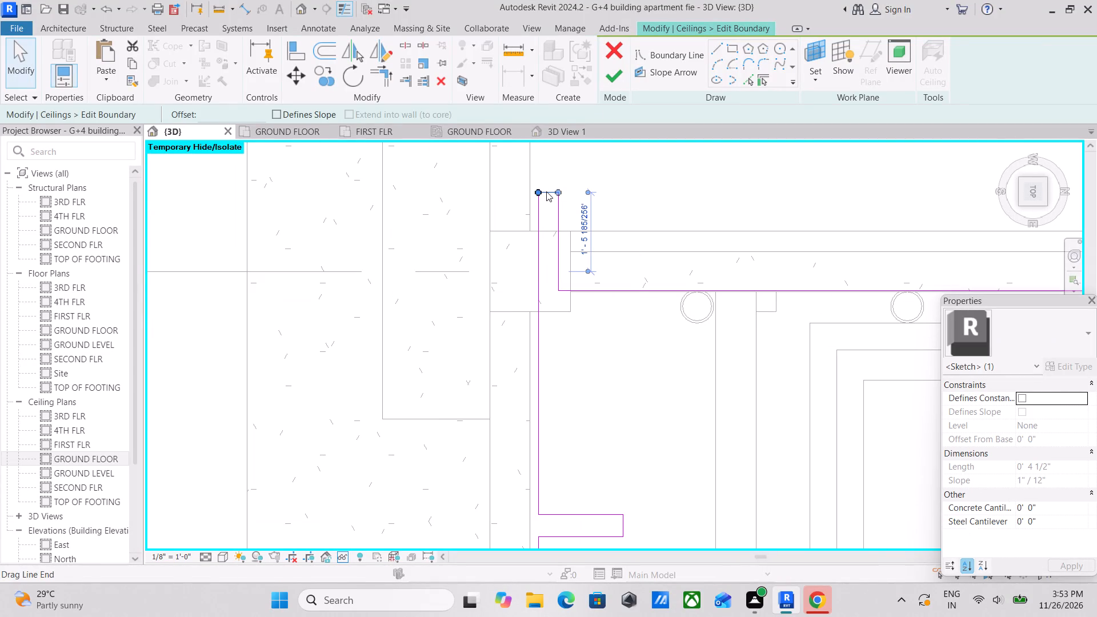
right_click(546, 191)
click(608, 355)
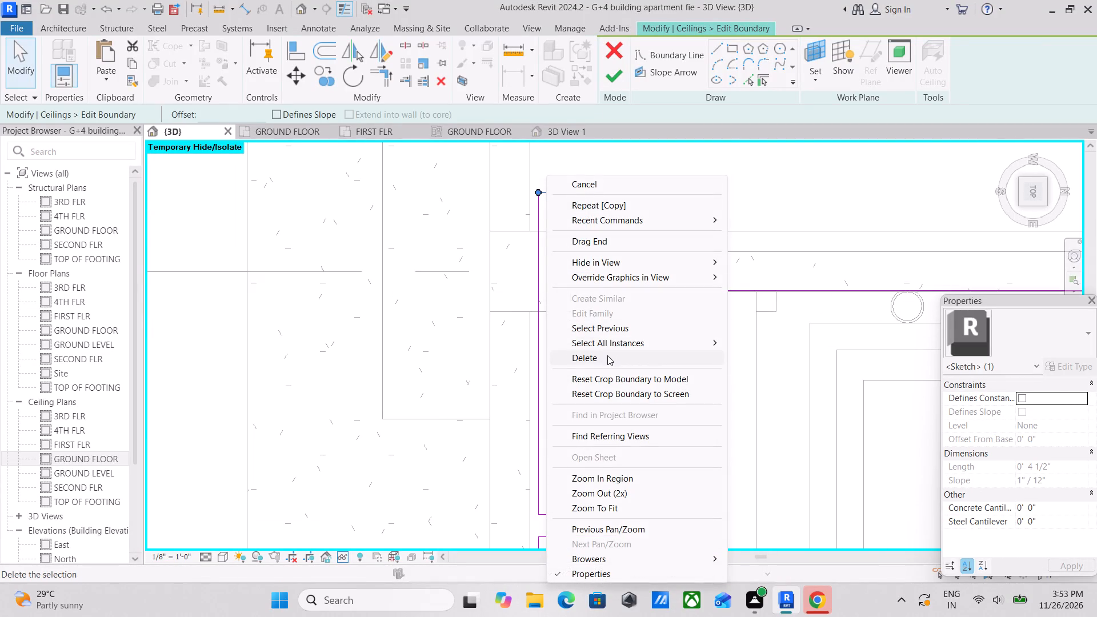
click(544, 266)
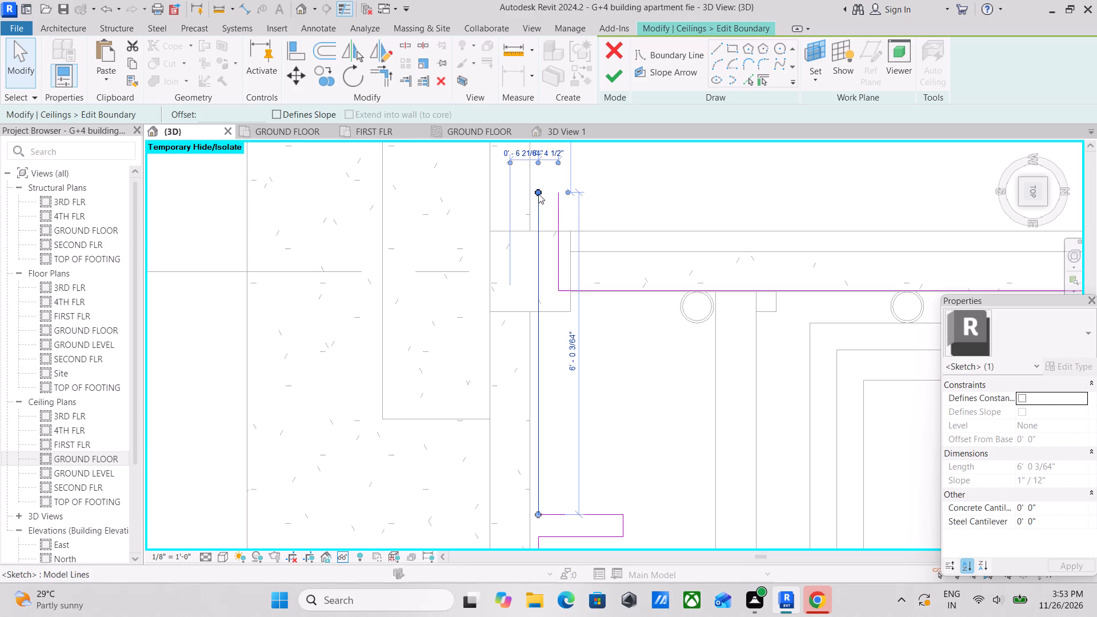
drag(538, 194, 530, 308)
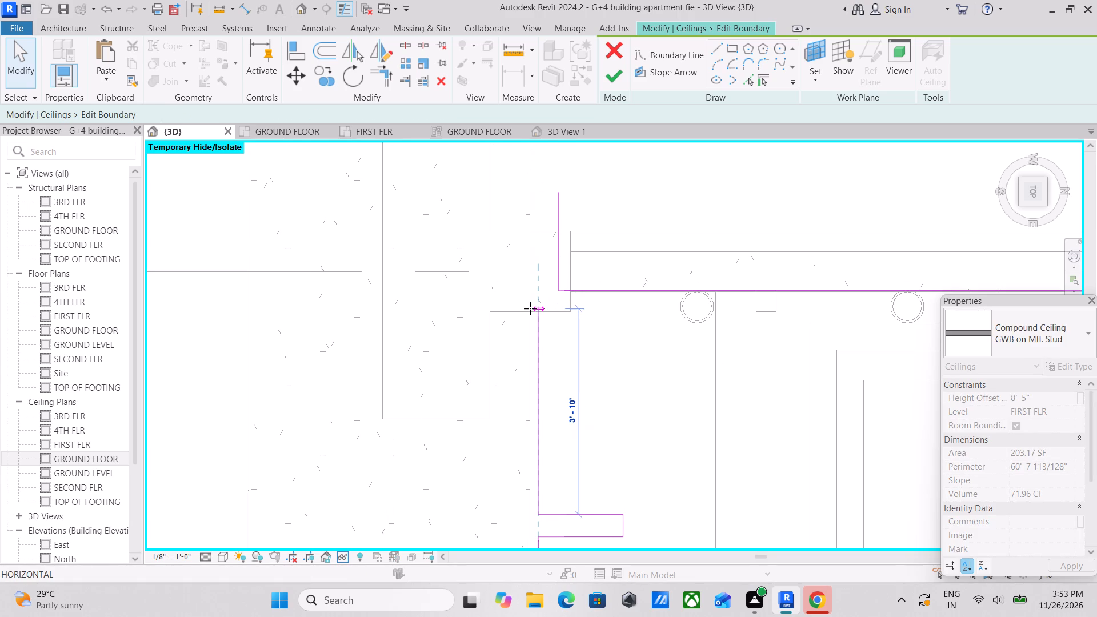
drag(530, 308, 534, 315)
scroll(559, 316, up, 4)
key(Escape)
scroll(547, 310, up, 3)
middle_drag(632, 253, 643, 342)
scroll(622, 260, down, 2)
middle_drag(615, 286, 618, 362)
scroll(619, 363, down, 4)
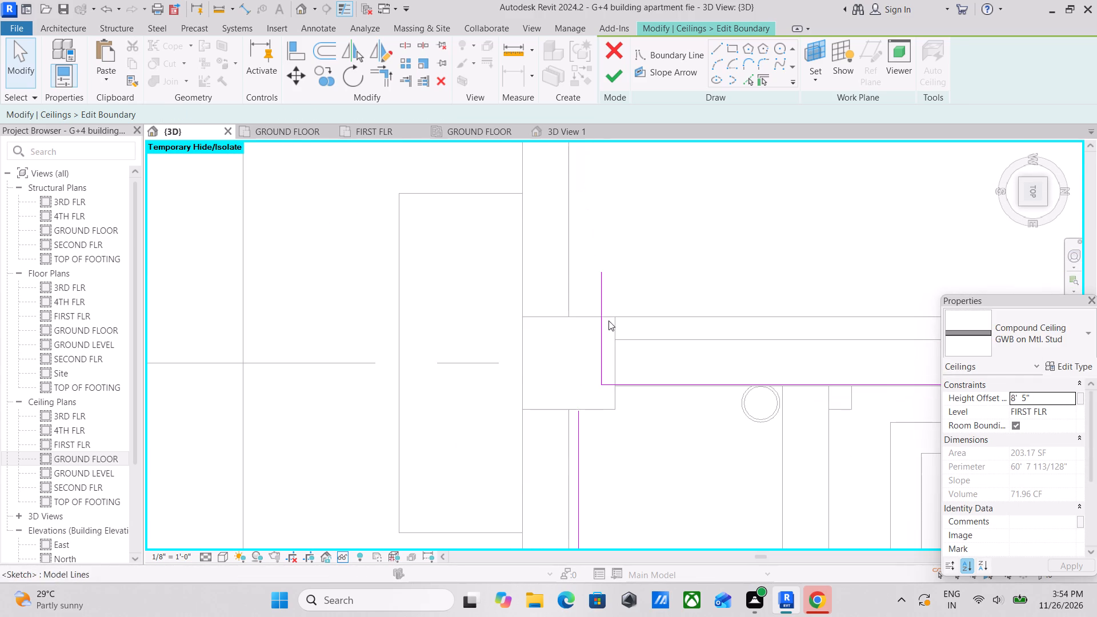
Delete the projection's leftover side line and shorten the long beam-side edge to 12'-3", ending at the column's side face.
click(603, 329)
right_click(603, 329)
click(635, 355)
scroll(650, 403, up, 2)
scroll(586, 381, up, 3)
click(590, 380)
drag(582, 377, 607, 378)
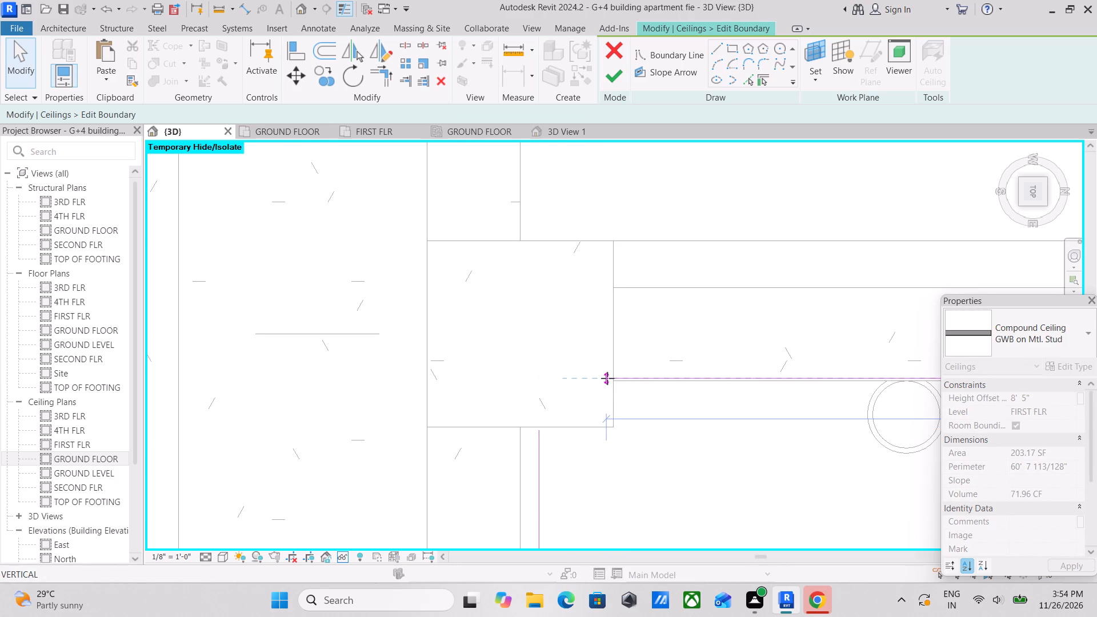
drag(607, 378, 612, 379)
scroll(612, 379, down, 2)
middle_drag(612, 379, 415, 299)
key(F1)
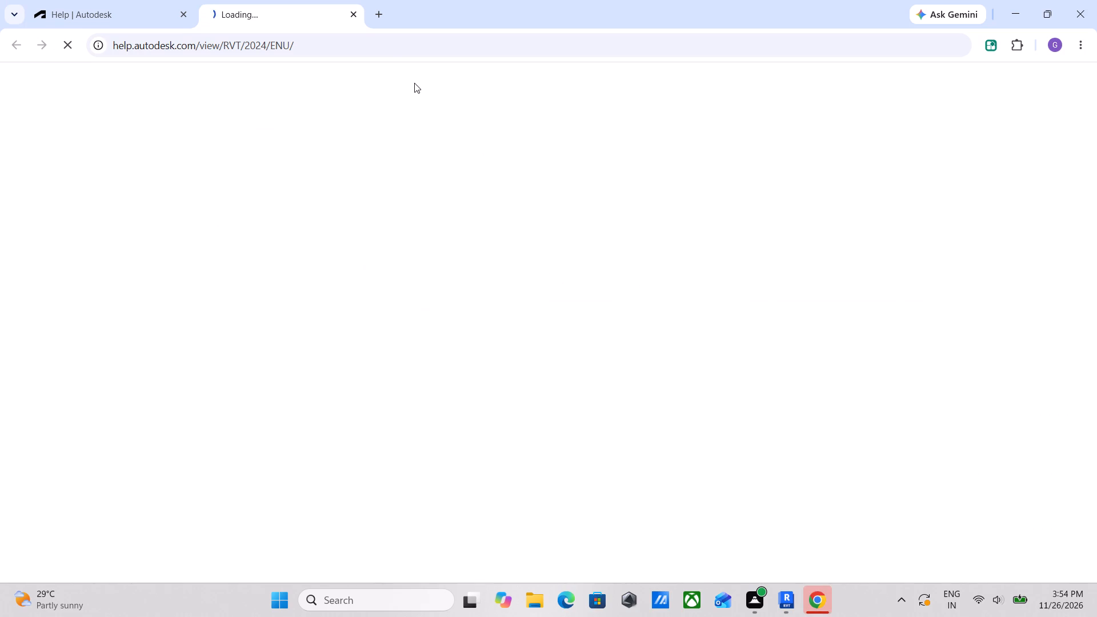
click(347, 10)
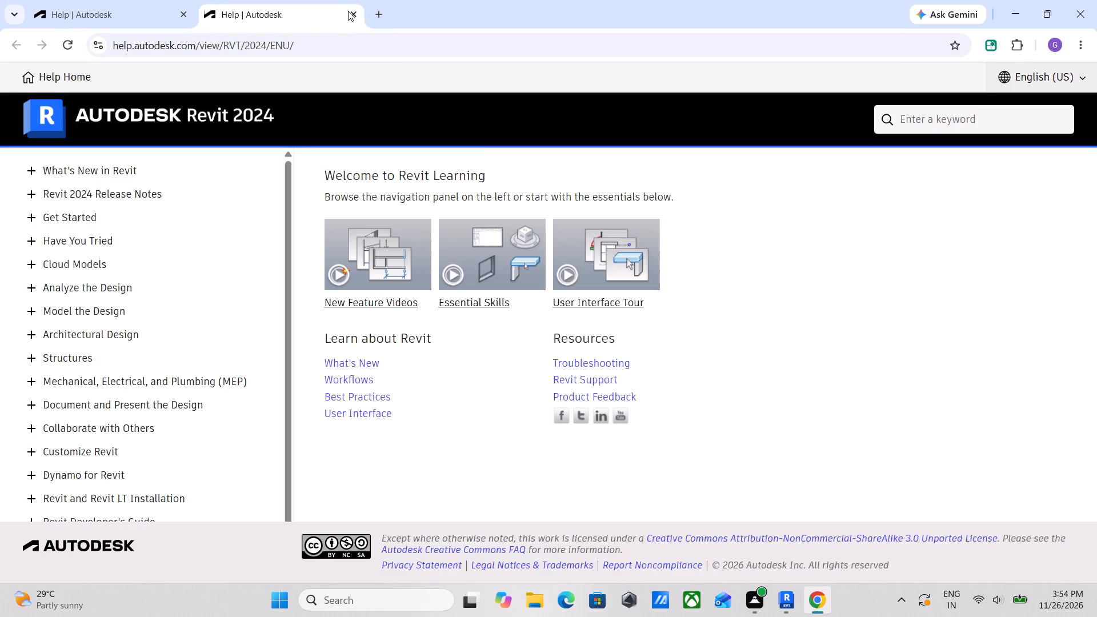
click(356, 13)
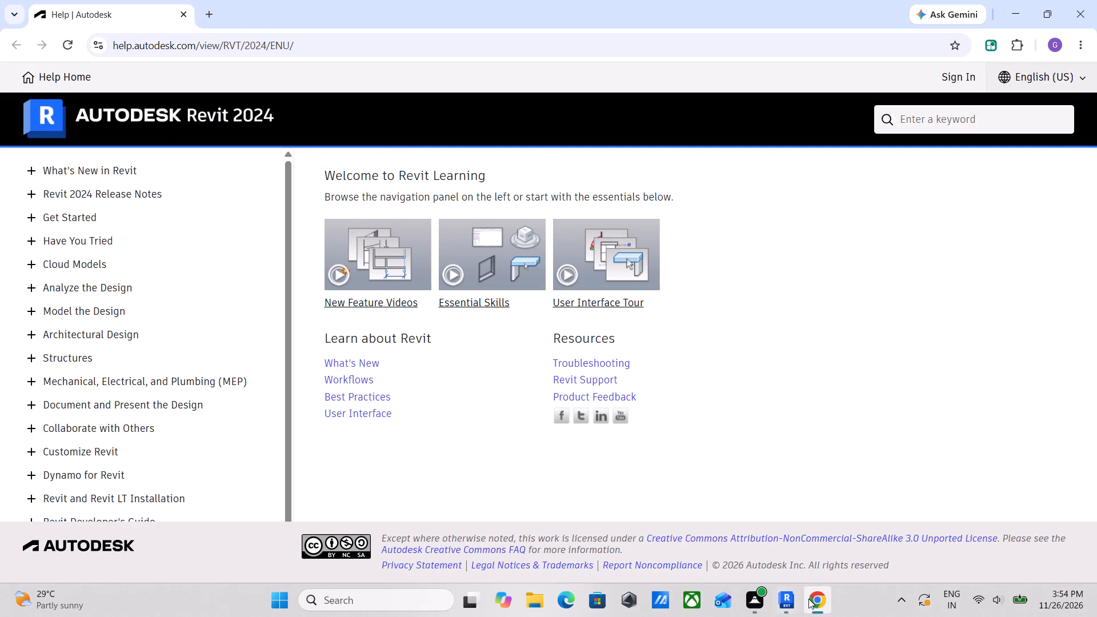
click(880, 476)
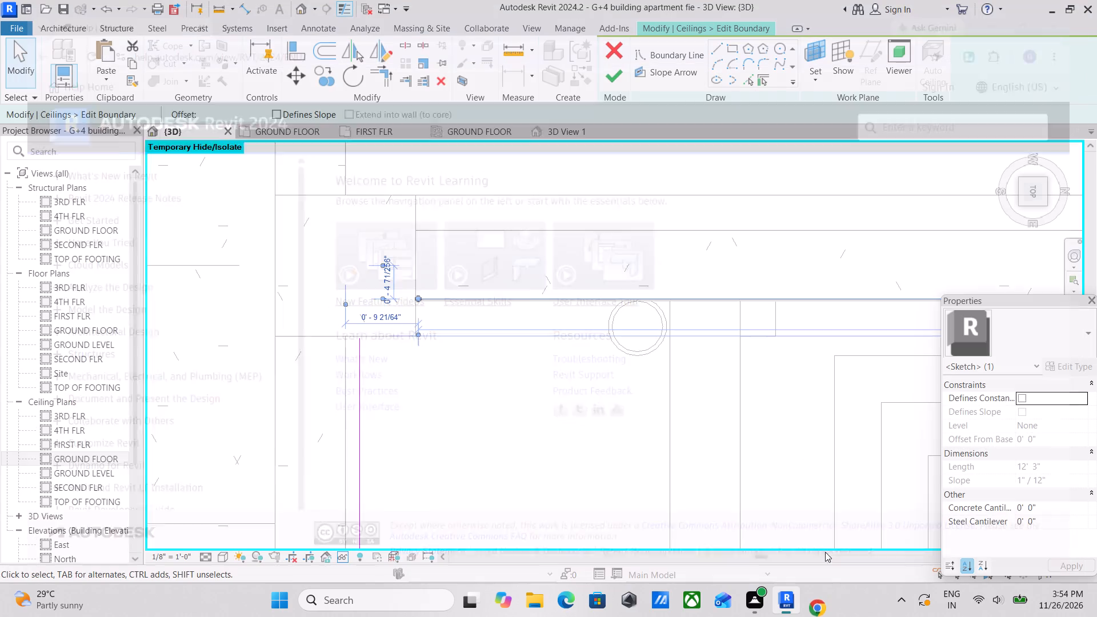
Nudge the 12'-3" beam-side boundary edge one small increment onto the beam's inner face.
scroll(692, 420, down, 3)
key(Escape)
middle_drag(760, 380, 692, 371)
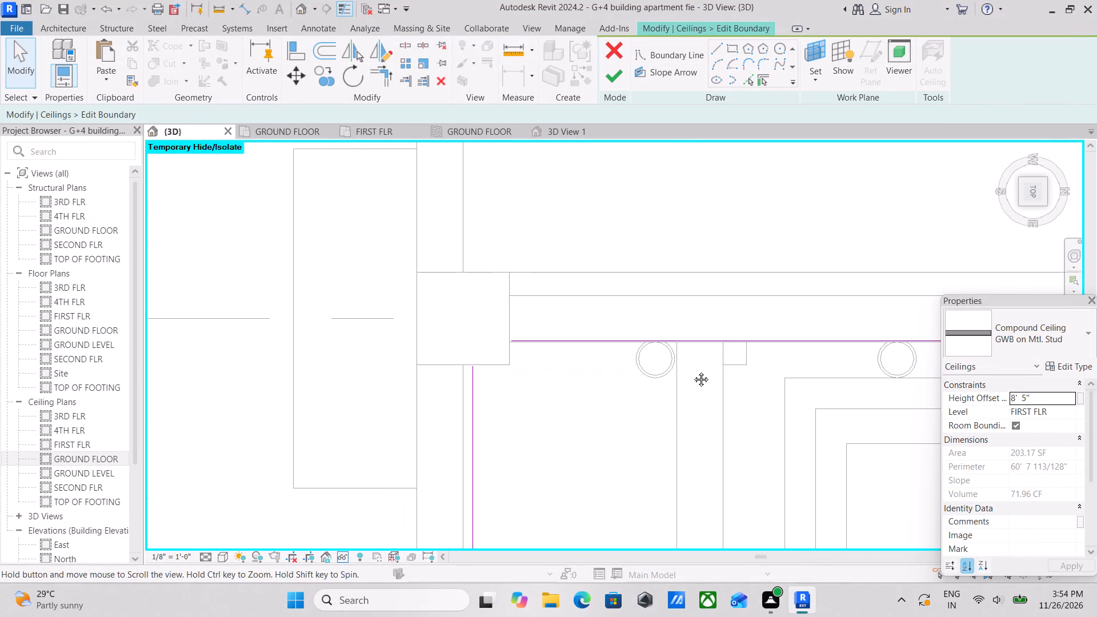
middle_drag(692, 371, 608, 366)
scroll(513, 359, up, 2)
scroll(796, 302, up, 3)
middle_drag(790, 311, 713, 333)
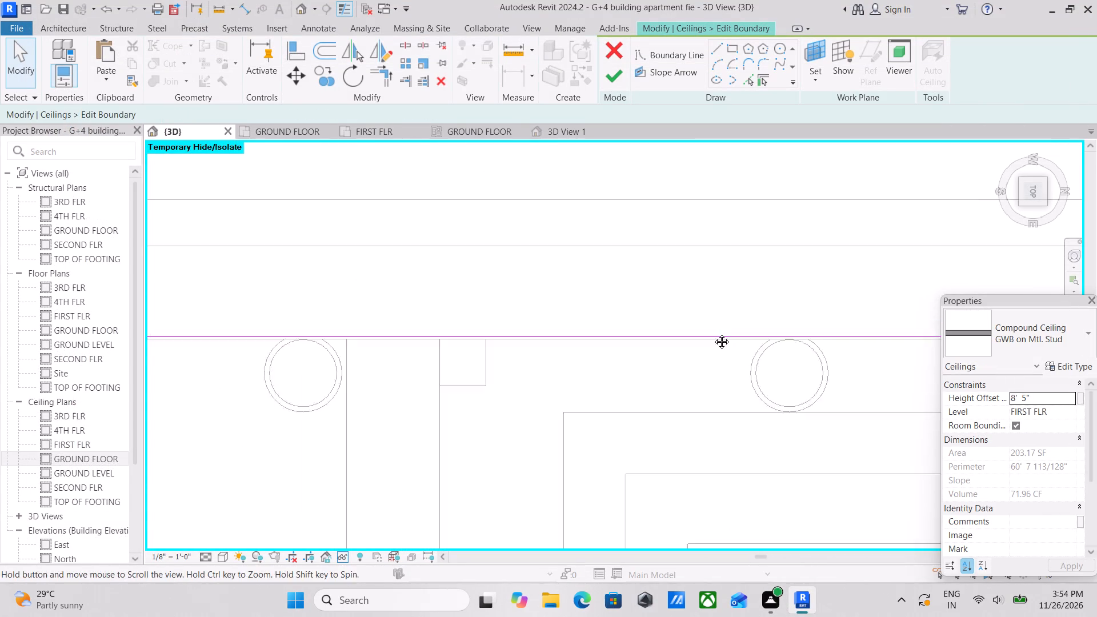
middle_drag(713, 333, 579, 352)
scroll(563, 370, up, 2)
click(566, 363)
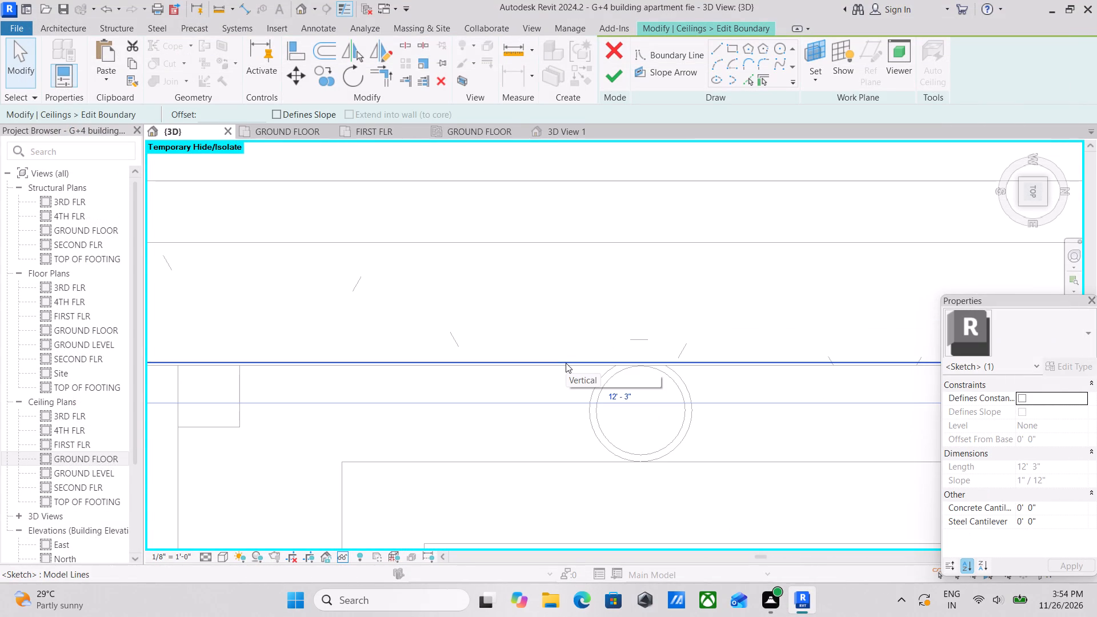
key(Down)
scroll(566, 363, down, 3)
Extend the open end of the wall-side boundary line to meet the column's face.
scroll(619, 452, down, 1)
middle_drag(619, 452, 654, 444)
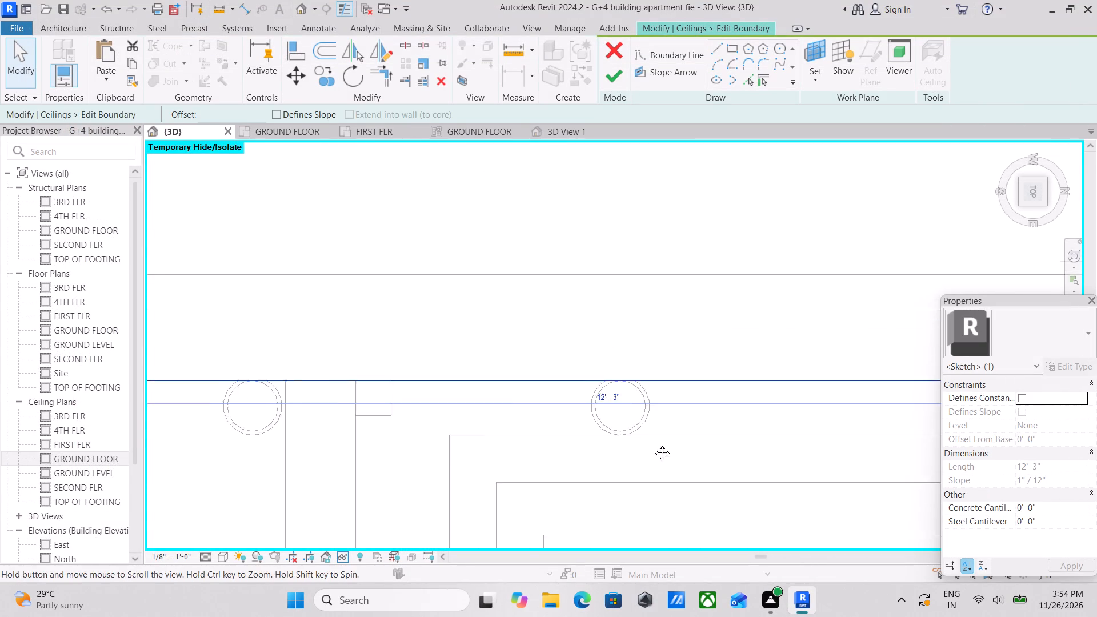
middle_drag(654, 444, 806, 384)
scroll(411, 384, down, 1)
middle_drag(413, 384, 734, 383)
scroll(495, 398, up, 1)
key(Escape)
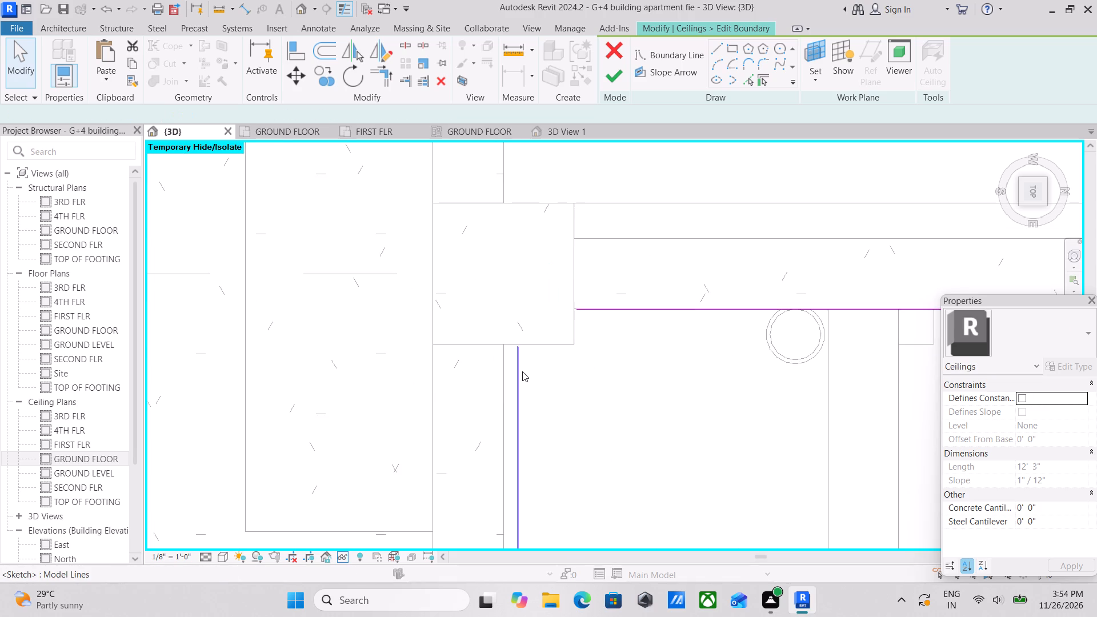
scroll(522, 371, up, 4)
scroll(541, 253, up, 2)
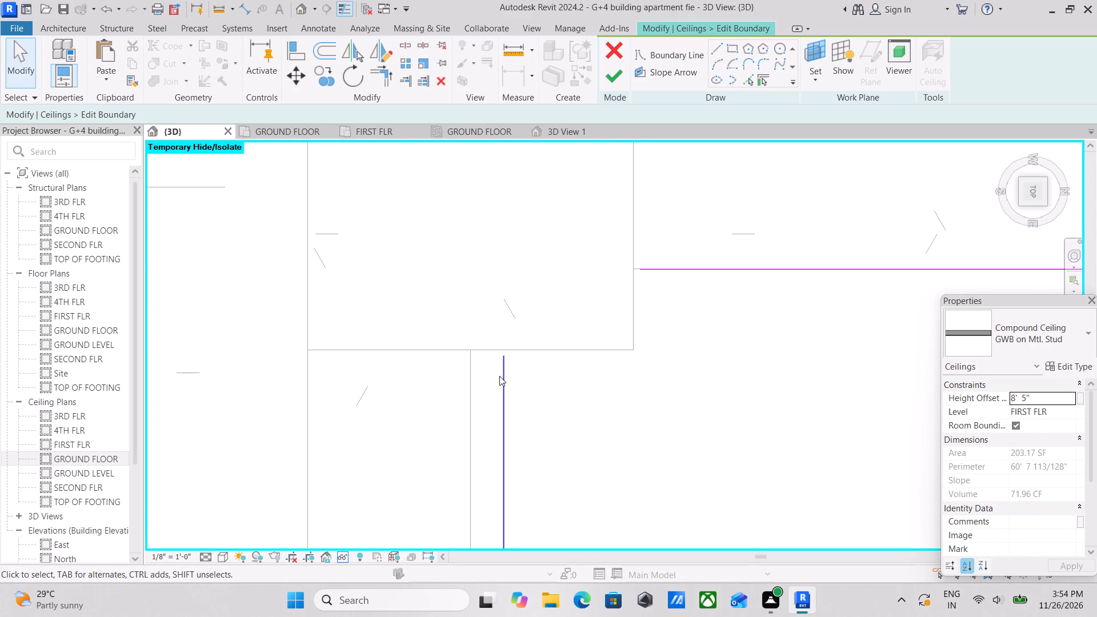
click(499, 376)
drag(502, 356, 503, 350)
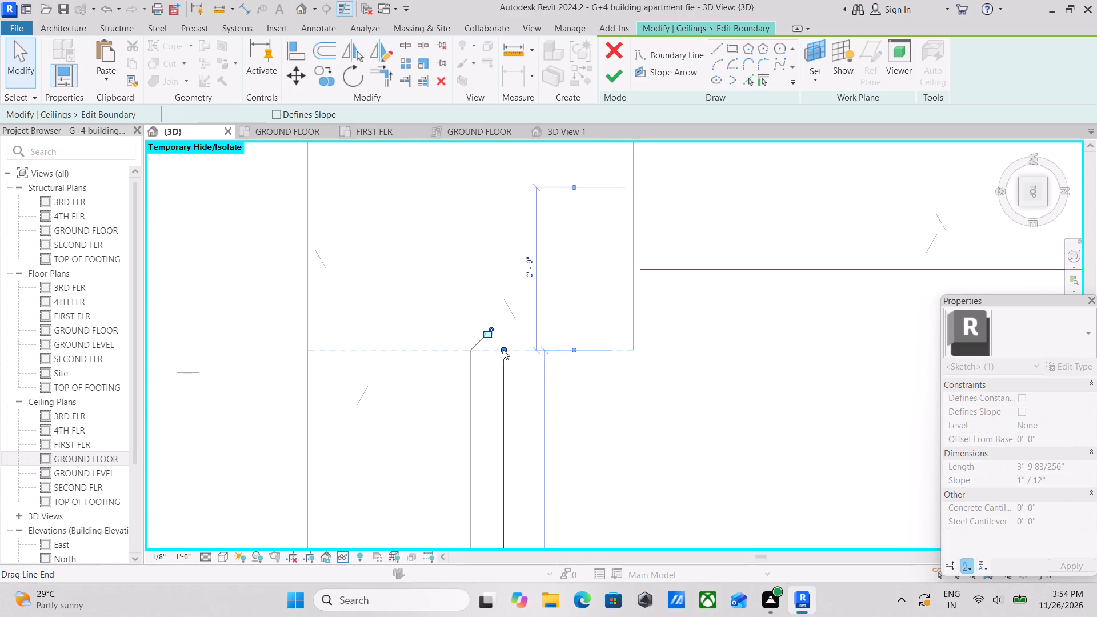
key(Escape)
Draw two boundary lines around the column corner, joining the wall-side line's end to the end of the long beam-side edge.
click(751, 80)
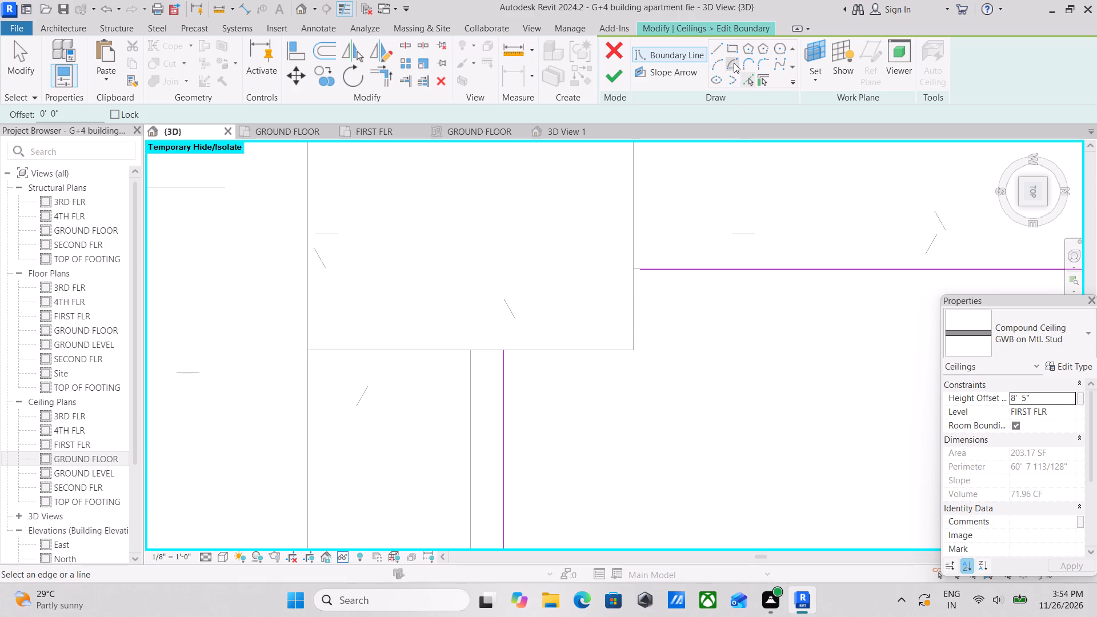
click(713, 49)
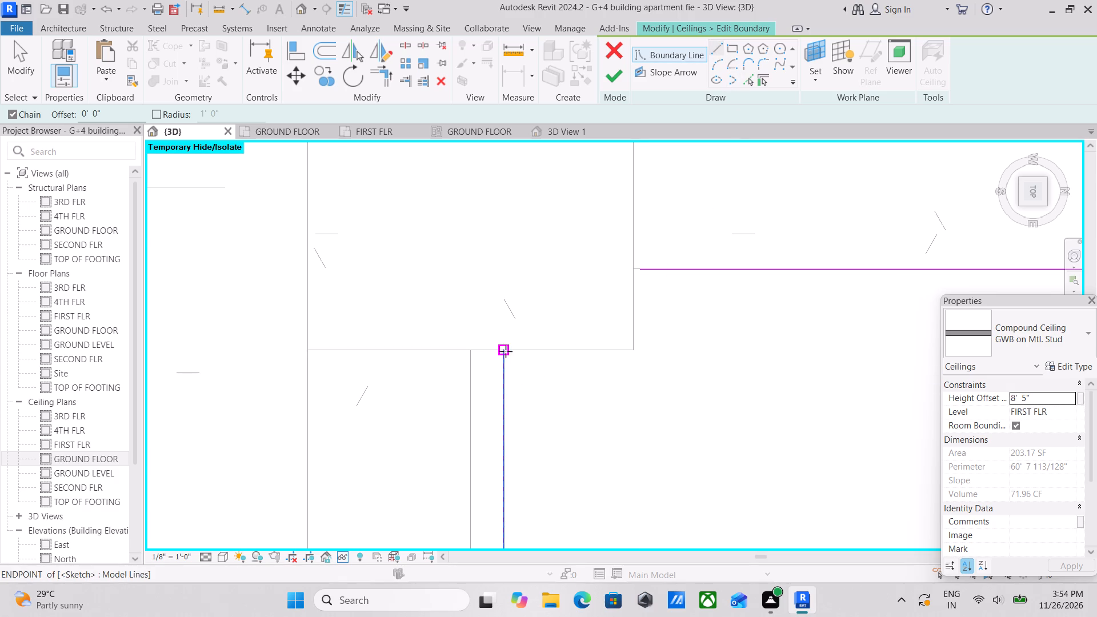
click(506, 351)
click(632, 347)
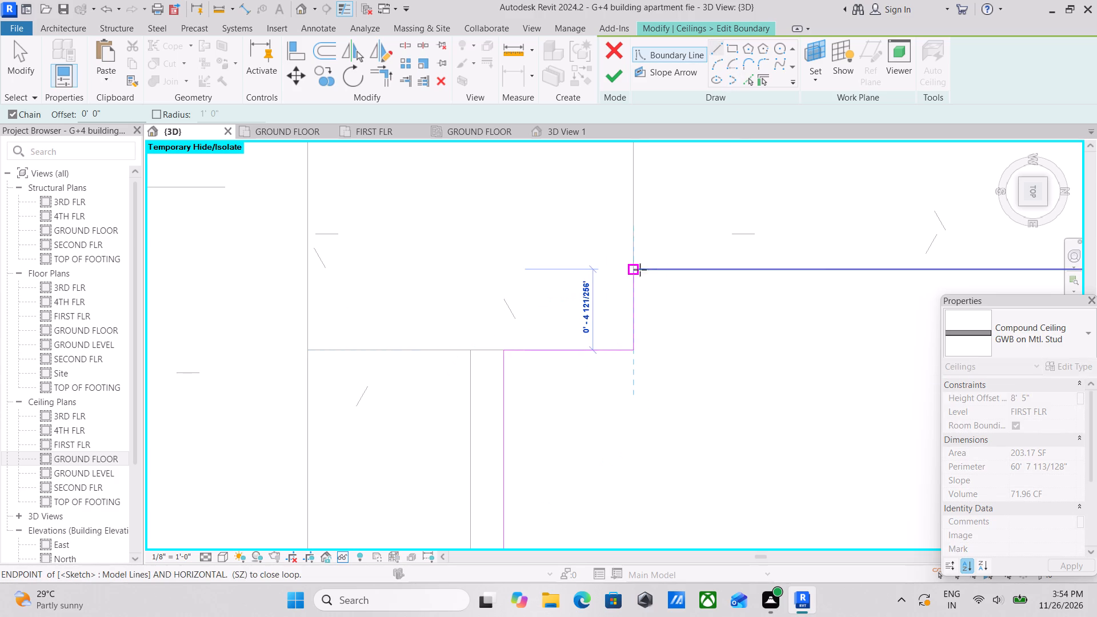
click(636, 268)
scroll(636, 268, down, 3)
key(Escape)
key(Escape)
scroll(648, 286, down, 6)
key(Escape)
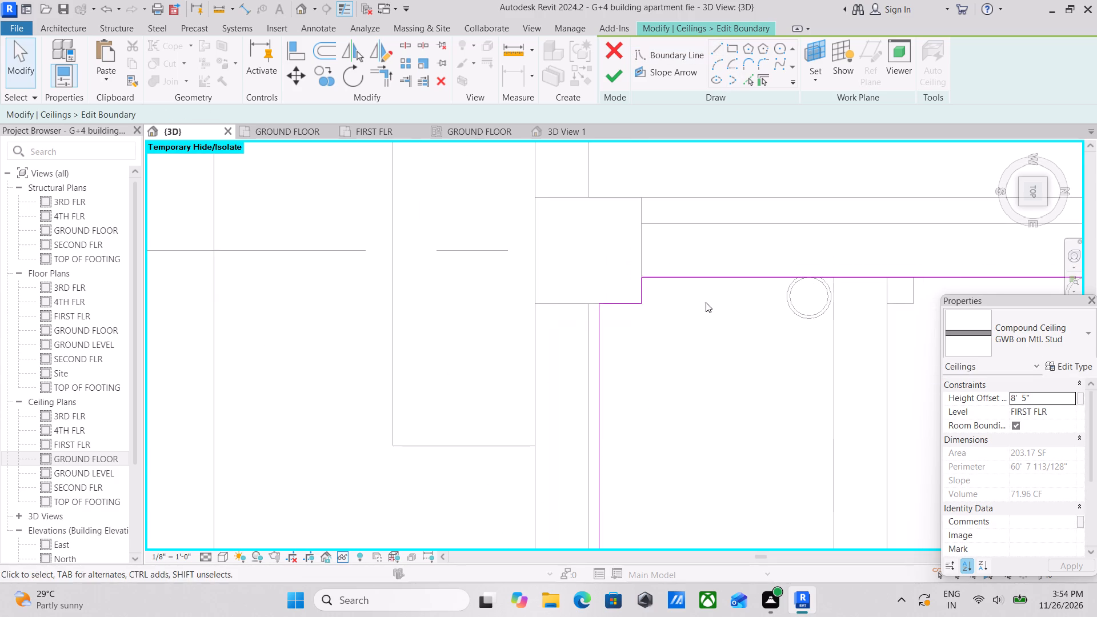
Examine the rest of the ceiling boundary against the beams, columns and walls on all sides of the room.
middle_drag(706, 302, 401, 270)
scroll(708, 308, down, 2)
middle_drag(708, 308, 450, 293)
scroll(740, 291, down, 3)
middle_drag(739, 291, 638, 275)
scroll(664, 250, up, 4)
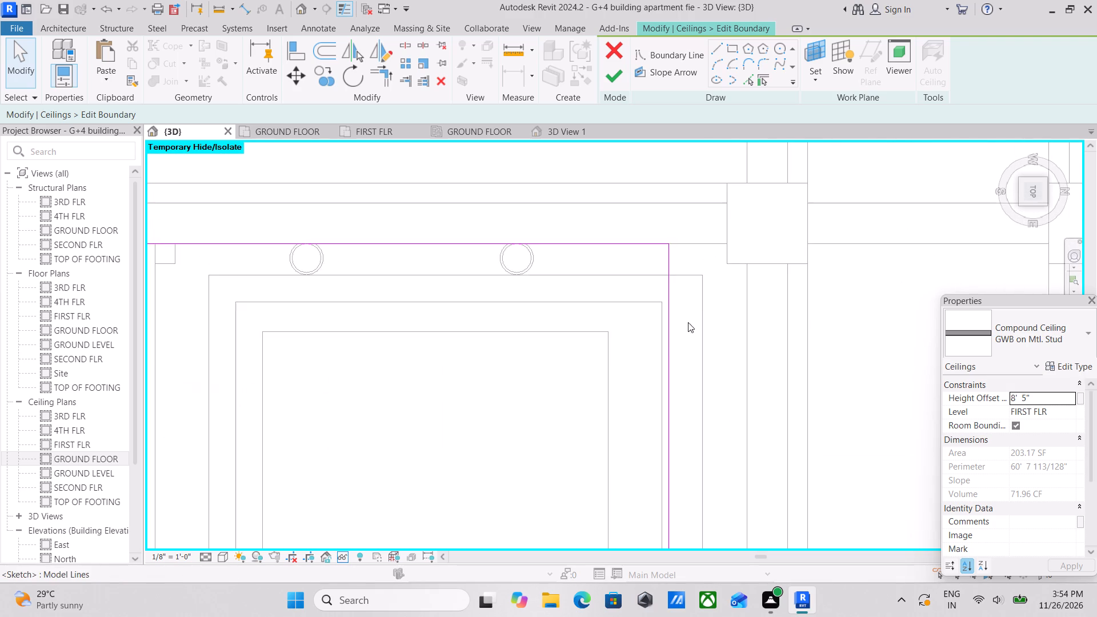
scroll(651, 358, up, 1)
middle_drag(651, 358, 638, 295)
scroll(658, 276, down, 6)
middle_drag(668, 297, 728, 223)
middle_drag(615, 374, 710, 362)
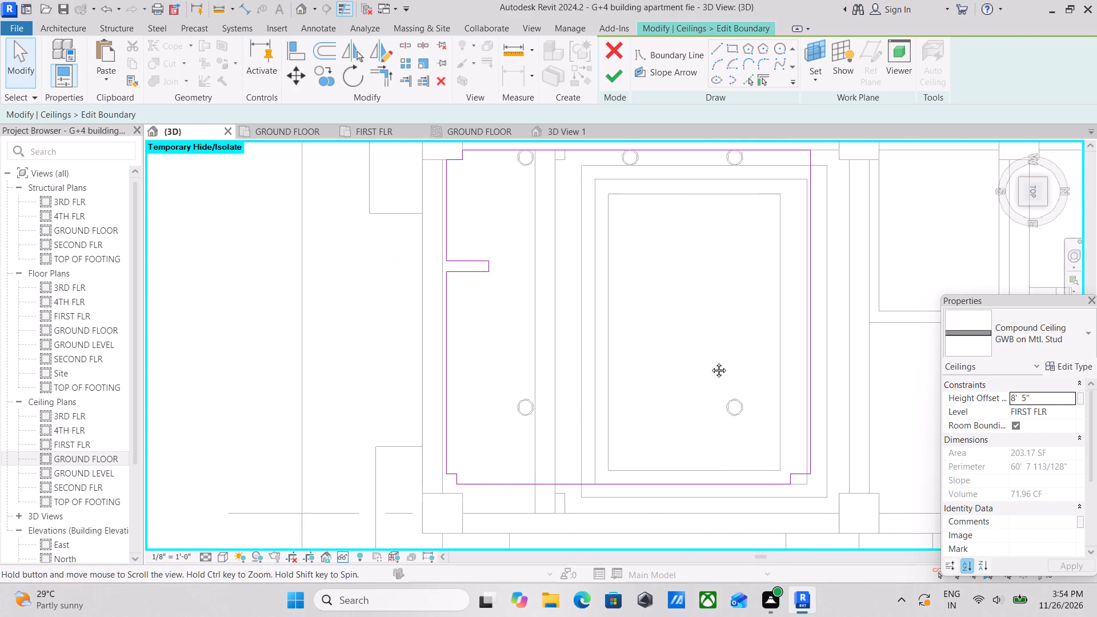
middle_drag(710, 362, 710, 362)
middle_drag(713, 373, 711, 345)
scroll(711, 343, up, 1)
scroll(690, 348, down, 1)
middle_drag(691, 356, 762, 409)
scroll(736, 395, down, 1)
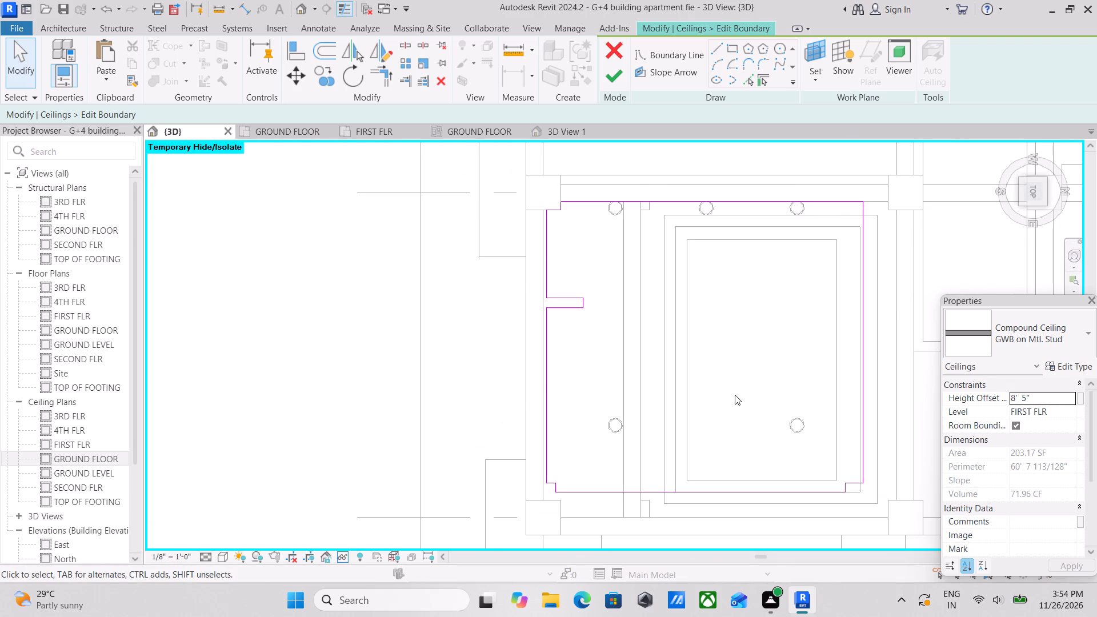
scroll(570, 294, up, 2)
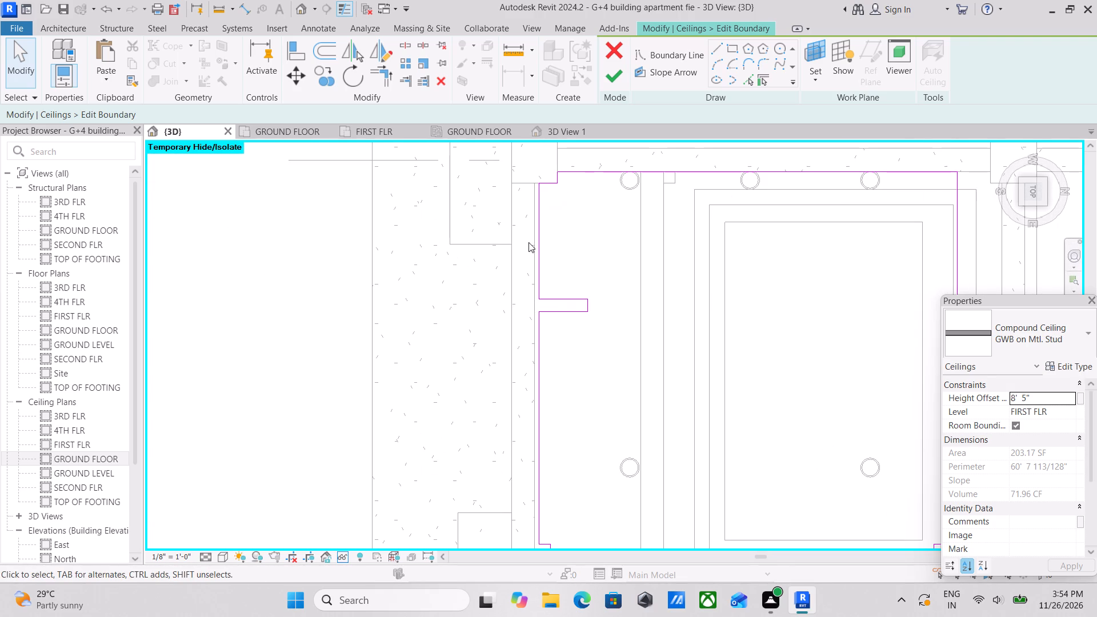
Nudge the shorter boundary edge, between the corner column and the narrow notch, outward until it lies on the beam's inner face.
click(538, 253)
scroll(537, 253, up, 6)
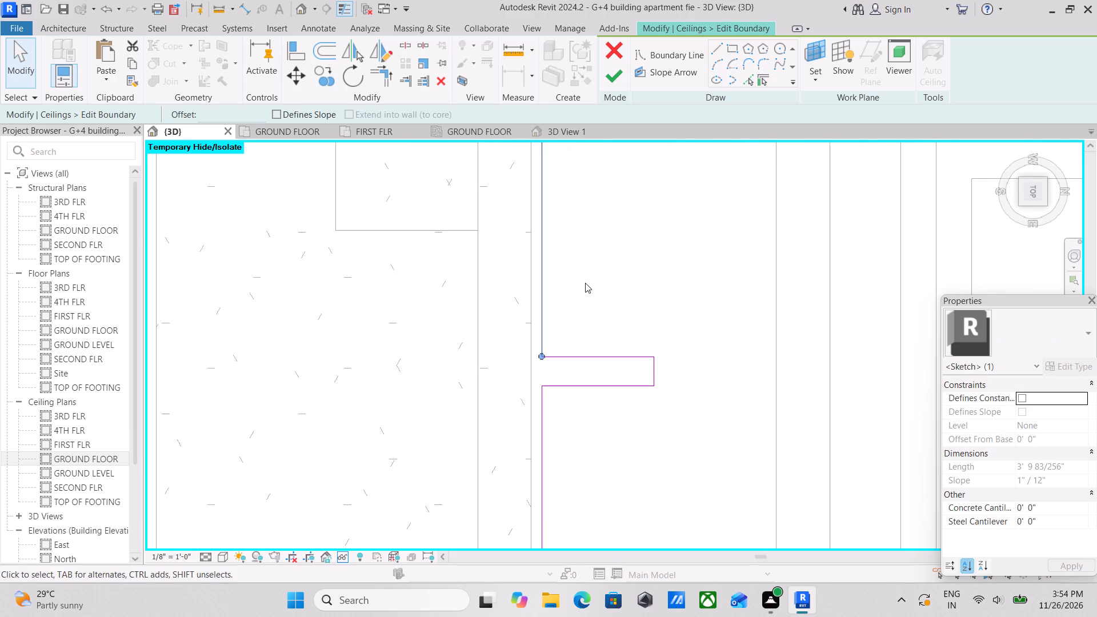
middle_drag(586, 287, 606, 368)
key(Left)
key(Left)
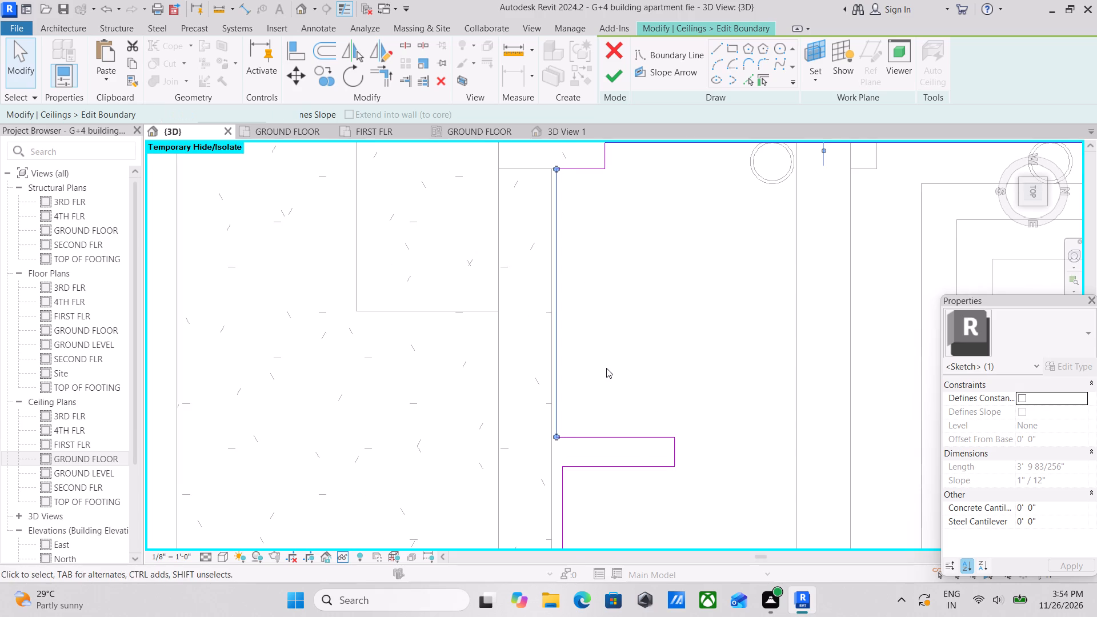
key(Left)
scroll(604, 378, up, 7)
key(Left)
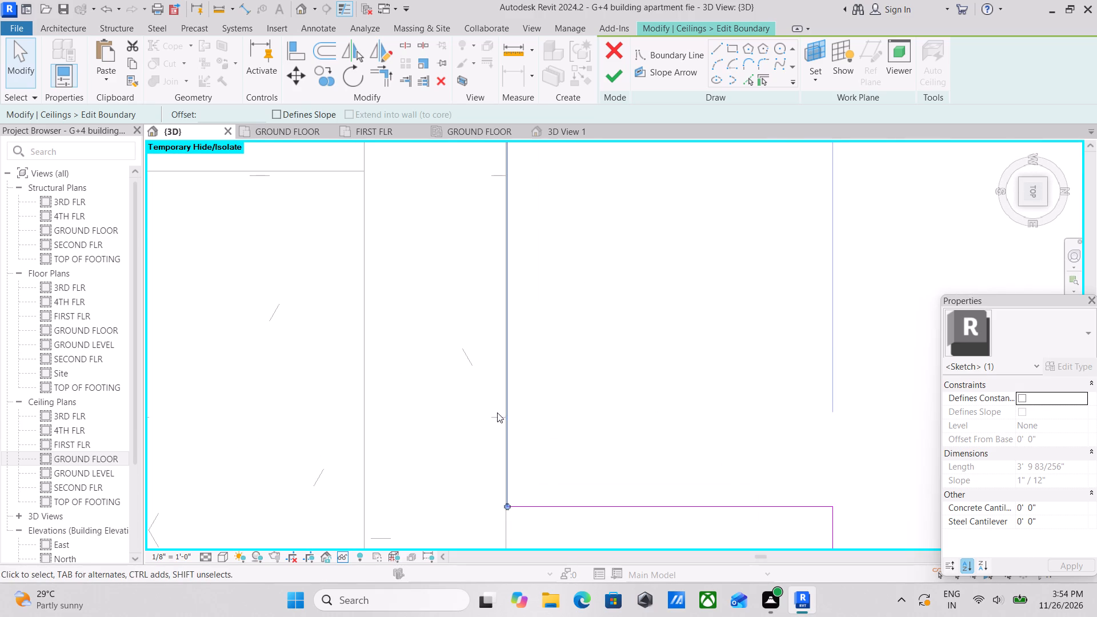
scroll(497, 412, up, 16)
key(Left)
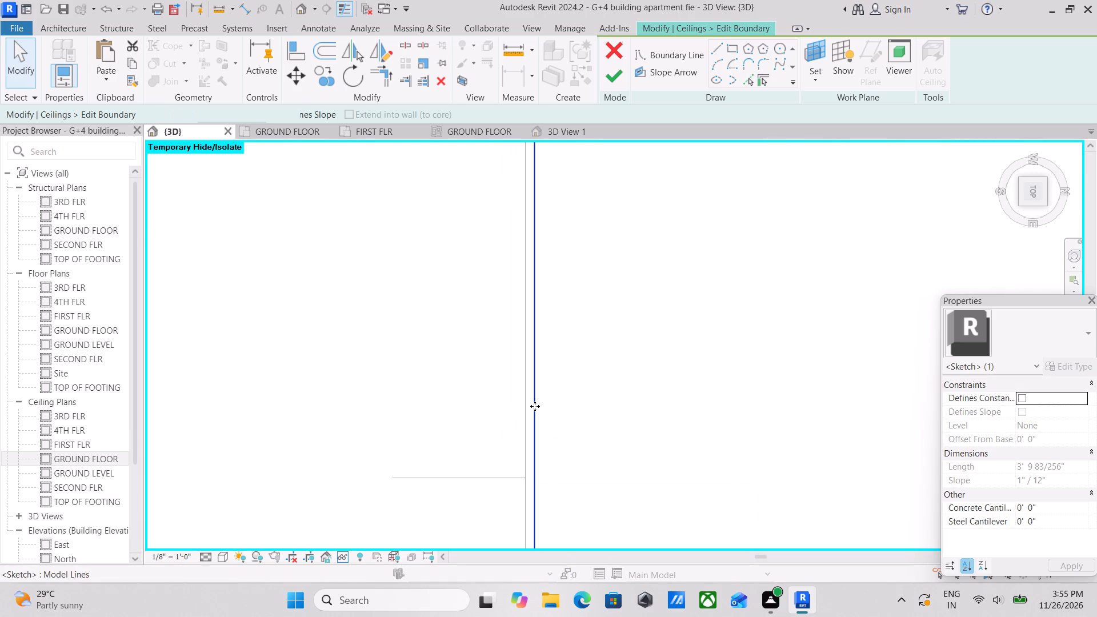
key(Left)
key(Left)
key(Left)
scroll(535, 406, up, 12)
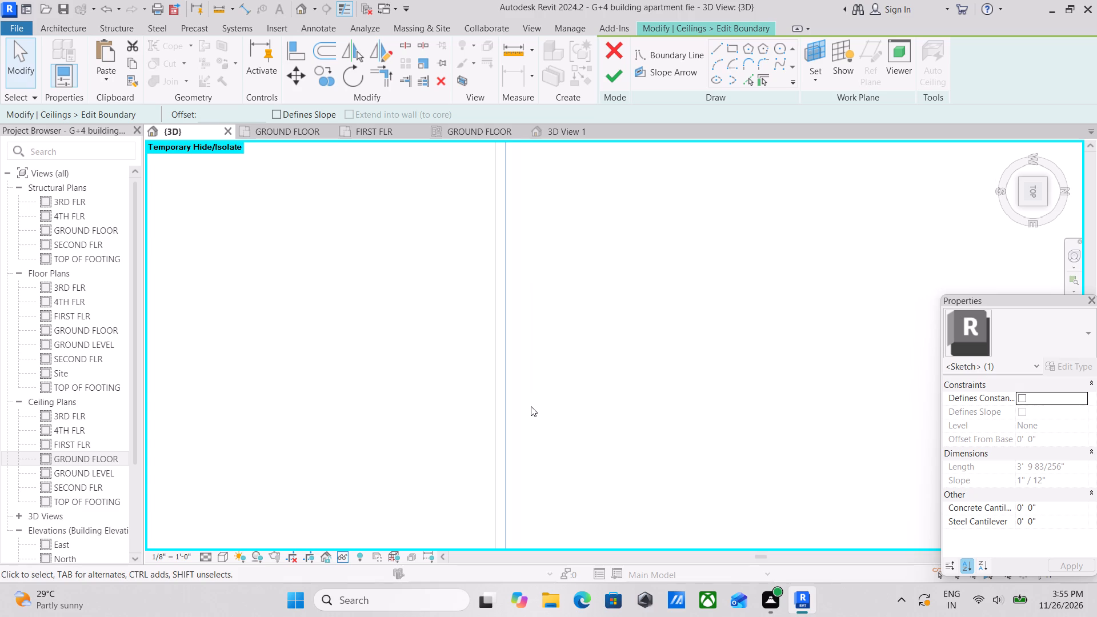
key(Left)
key(Left)
key(Left)
key(Left)
scroll(501, 407, up, 4)
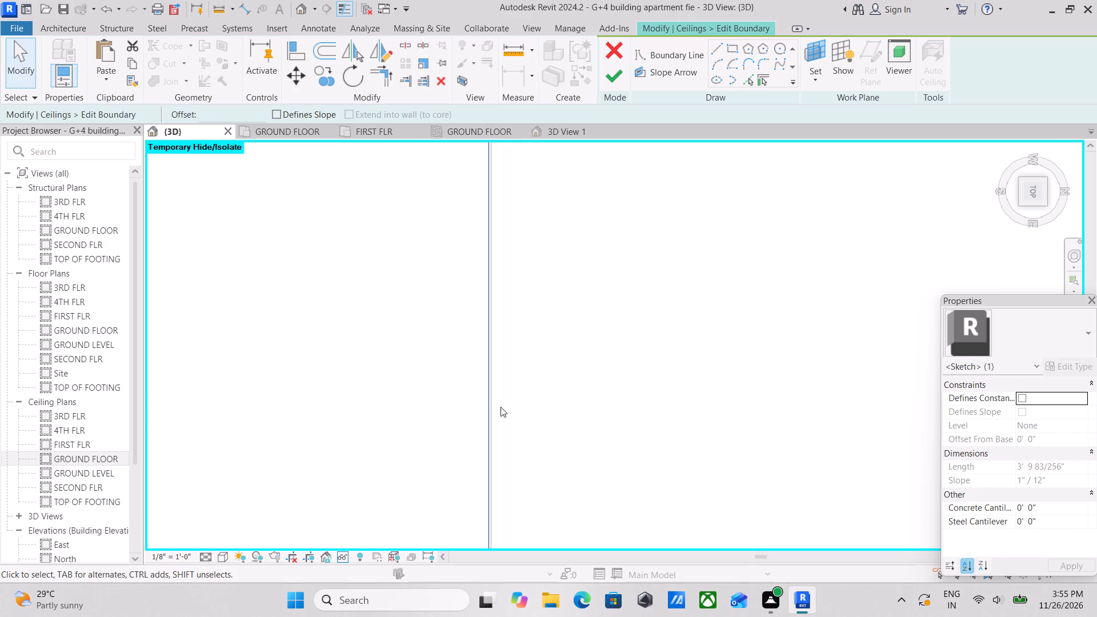
scroll(449, 401, up, 13)
key(Right)
key(Right)
key(Right)
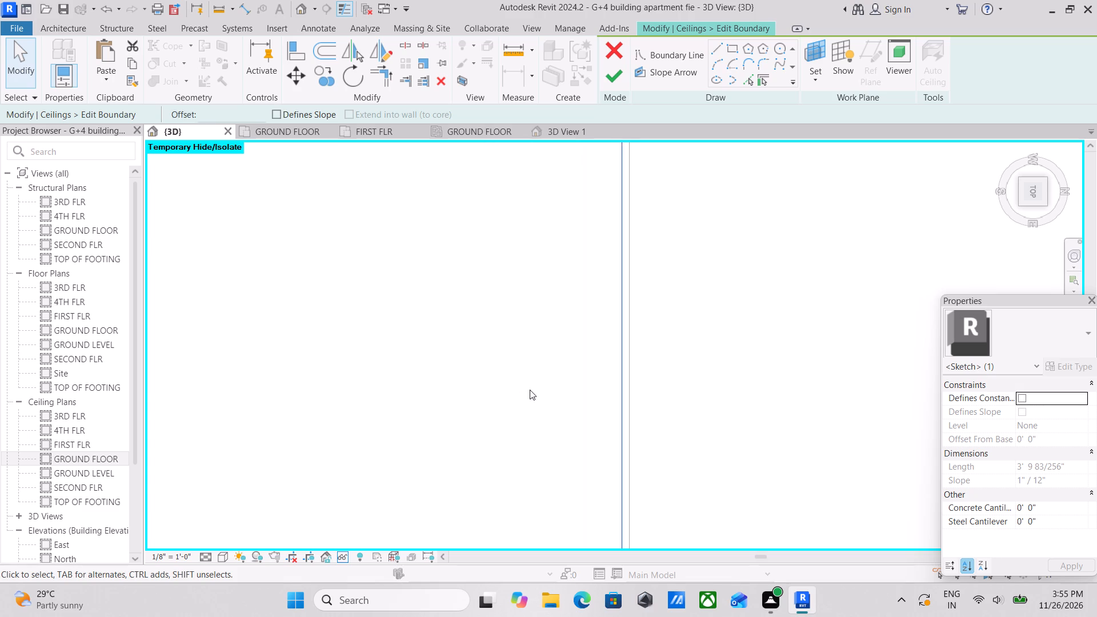
scroll(603, 402, up, 7)
key(Right)
key(Right)
key(Right)
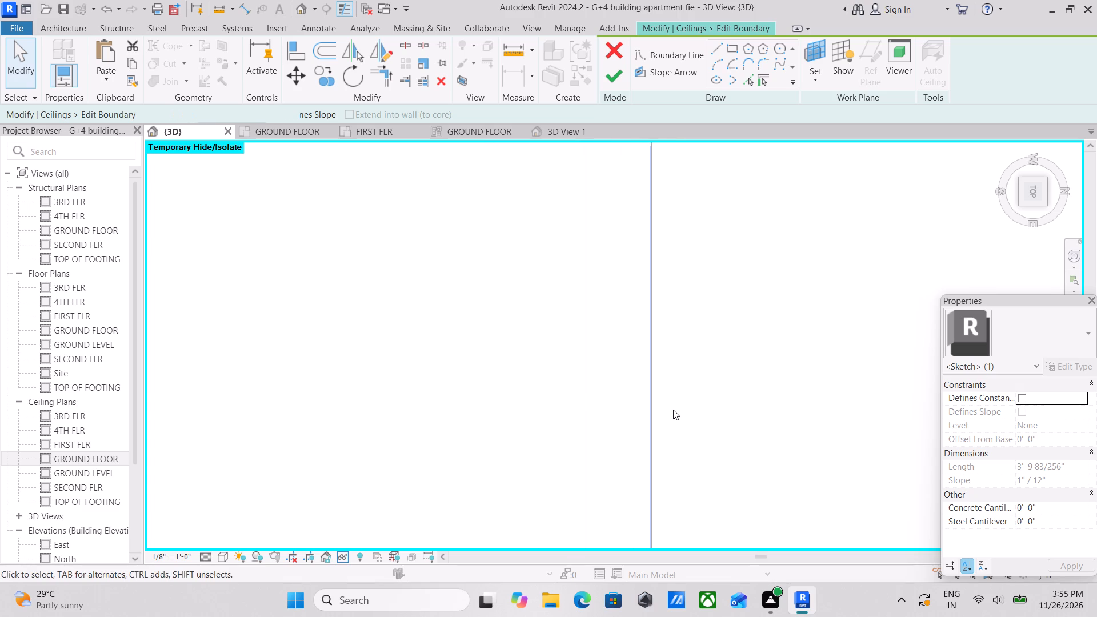
scroll(673, 410, down, 5)
scroll(673, 410, down, 20)
scroll(673, 410, down, 2)
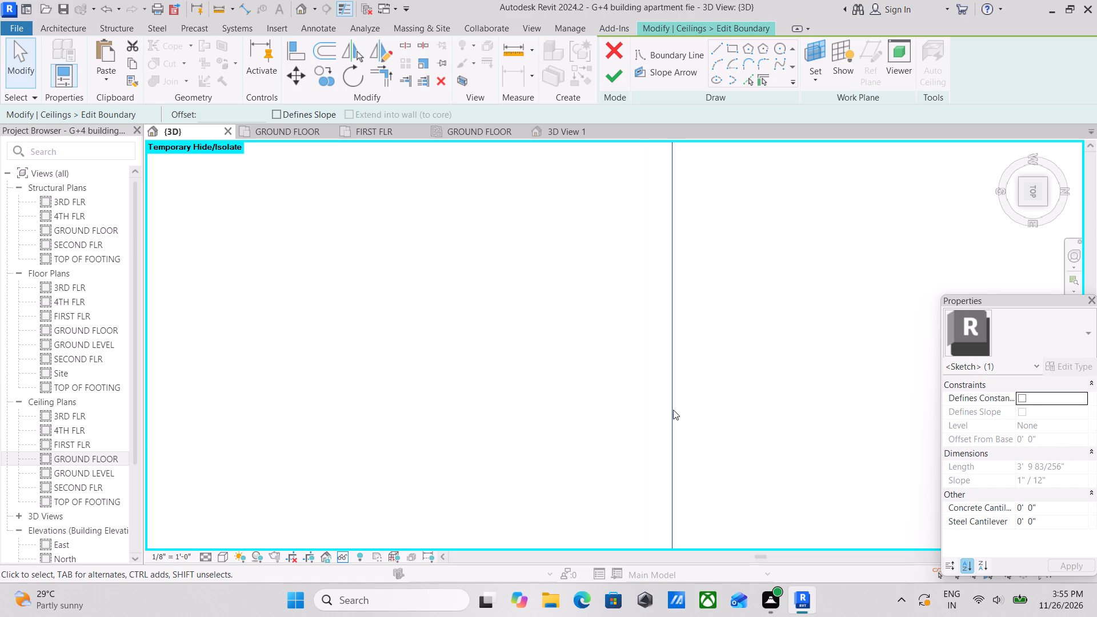
scroll(673, 410, down, 20)
scroll(673, 410, down, 7)
scroll(719, 435, down, 4)
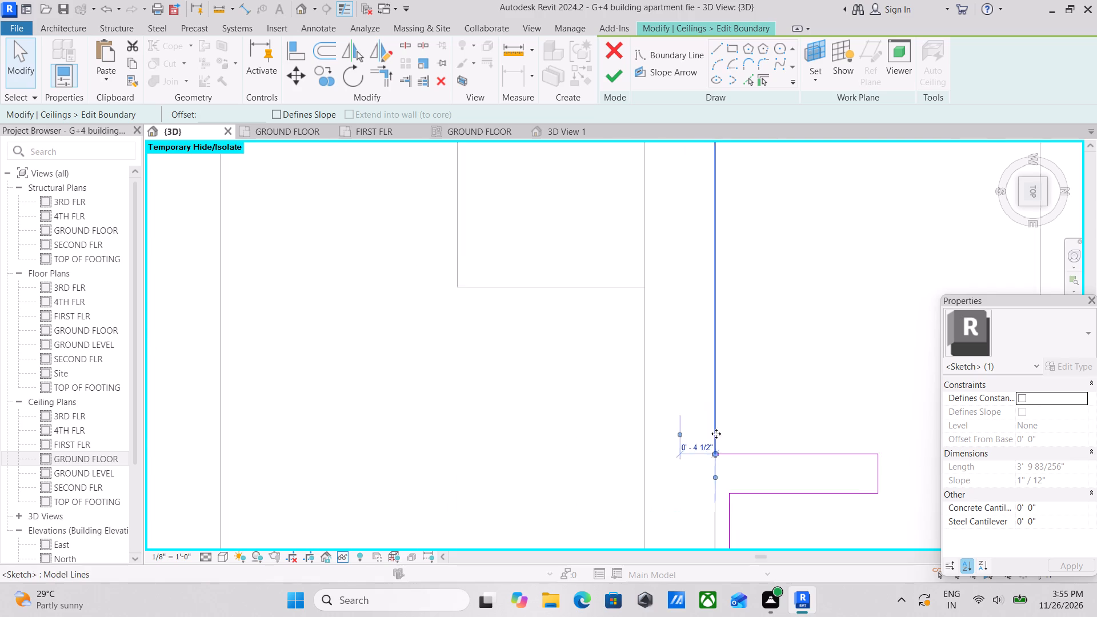
Nudge the longer boundary edge on the other side of the notch onto the same beam face, and finish the boundary edit.
middle_drag(714, 432, 694, 291)
scroll(712, 434, up, 3)
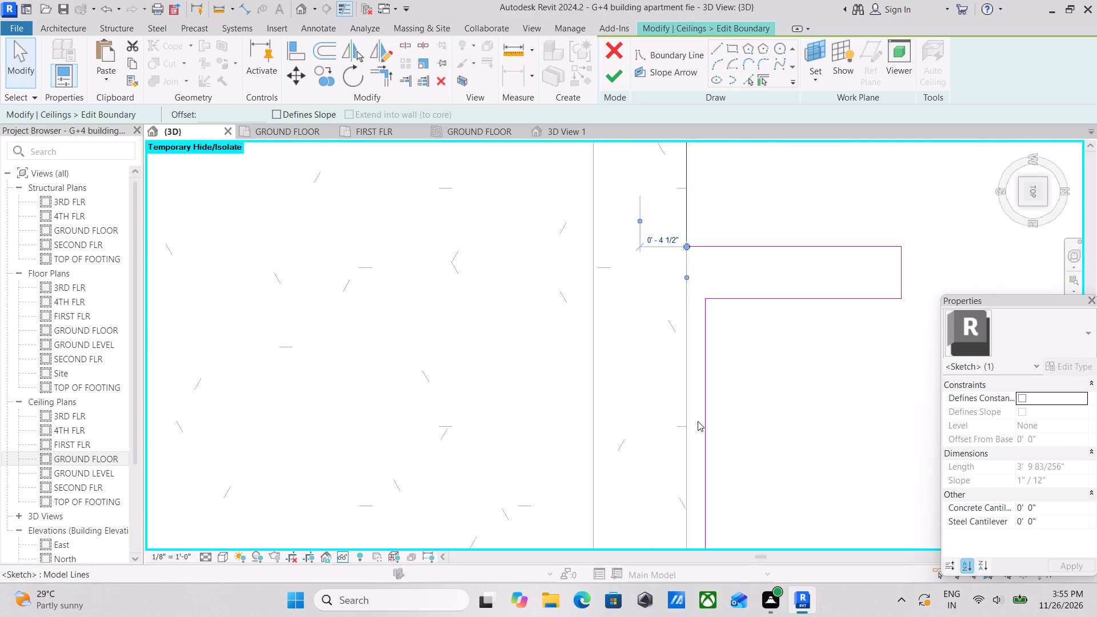
click(698, 421)
scroll(698, 421, down, 9)
middle_drag(736, 409, 737, 329)
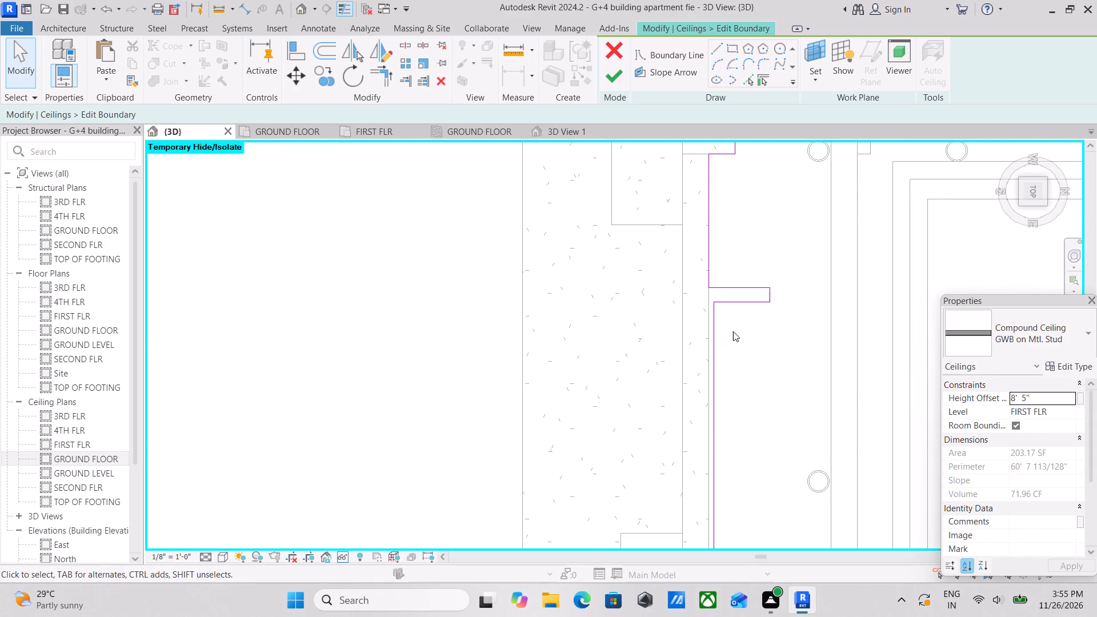
key(Left)
key(Left)
scroll(707, 378, up, 4)
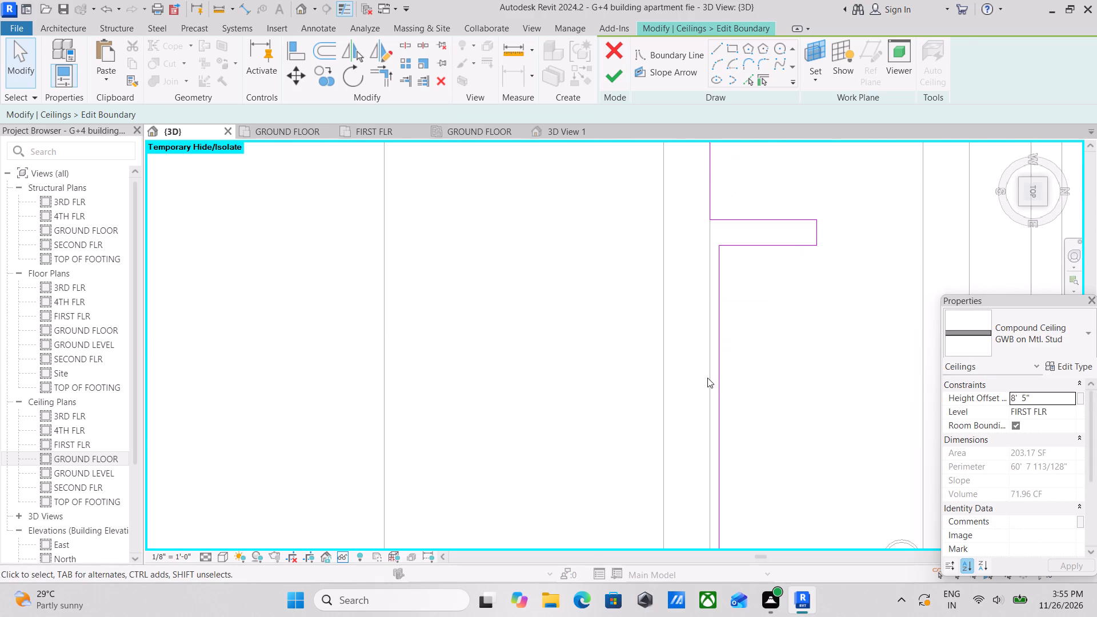
scroll(726, 354, up, 3)
click(718, 362)
key(Left)
key(Left)
key(Left)
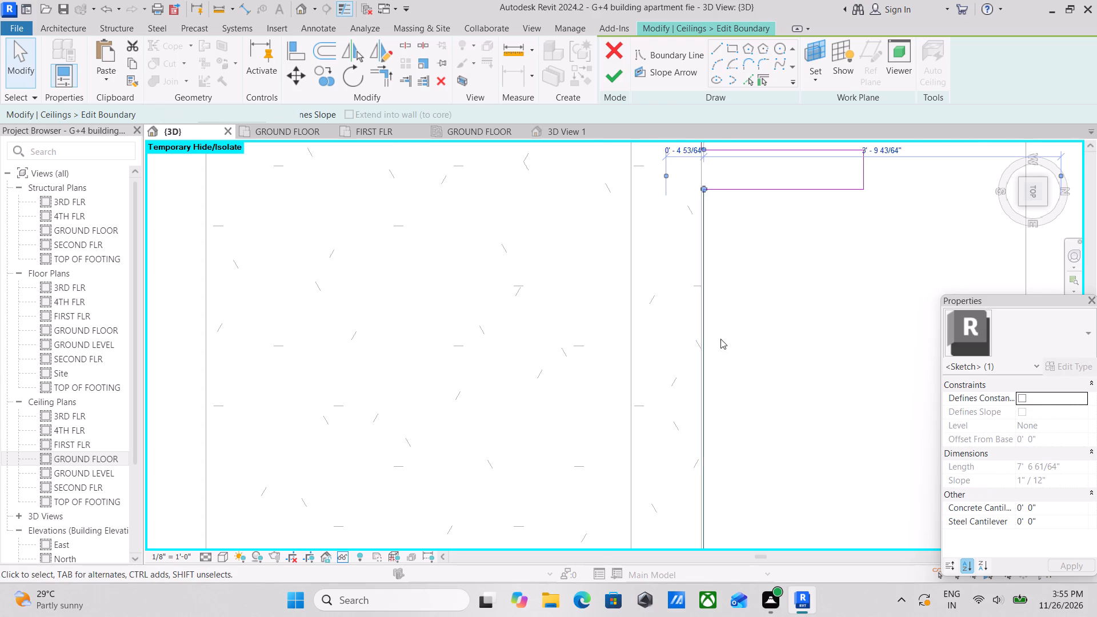
scroll(692, 339, up, 12)
key(Left)
key(Left)
key(Left)
scroll(720, 383, up, 3)
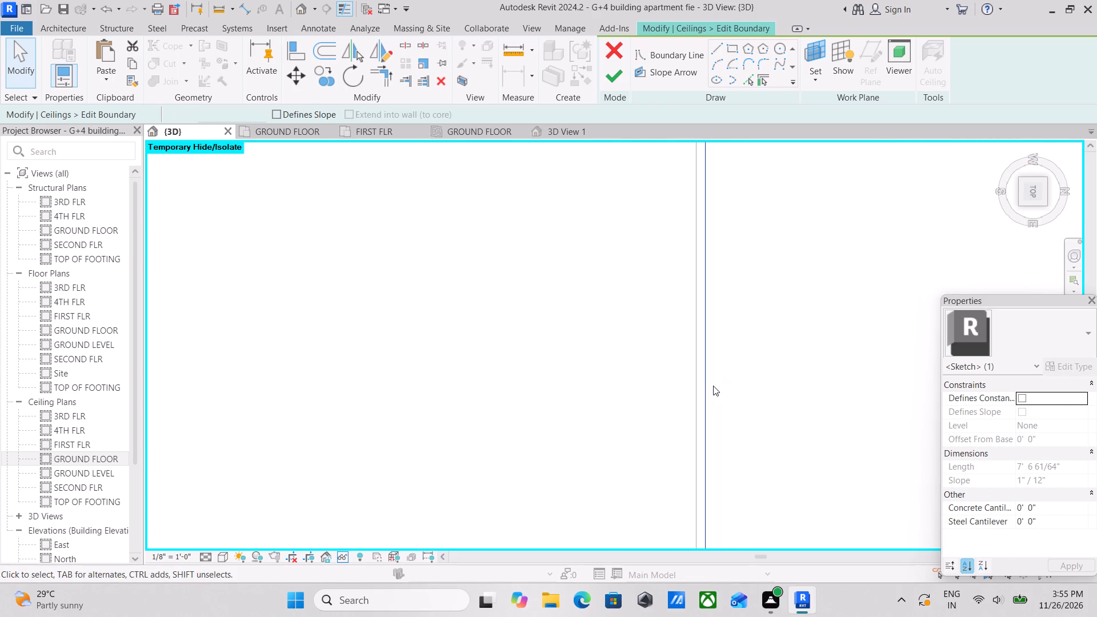
scroll(713, 386, up, 7)
key(Left)
key(Left)
key(Left)
scroll(691, 397, up, 16)
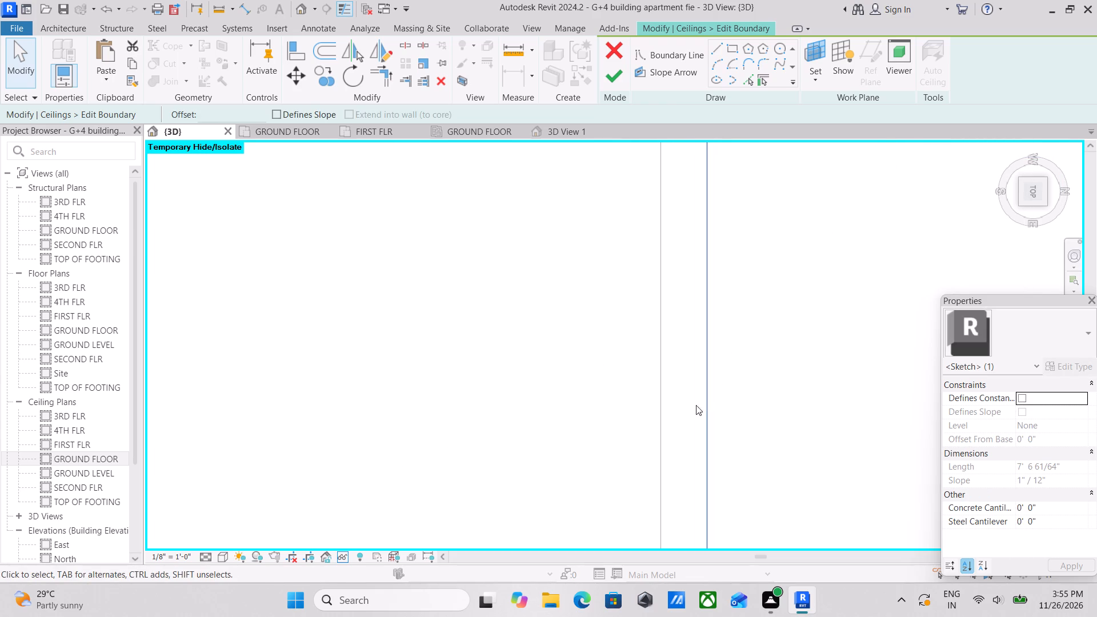
key(Left)
key(Left)
key(Left)
key(Left)
key(Left)
key(Left)
key(Left)
key(Left)
scroll(723, 399, down, 1)
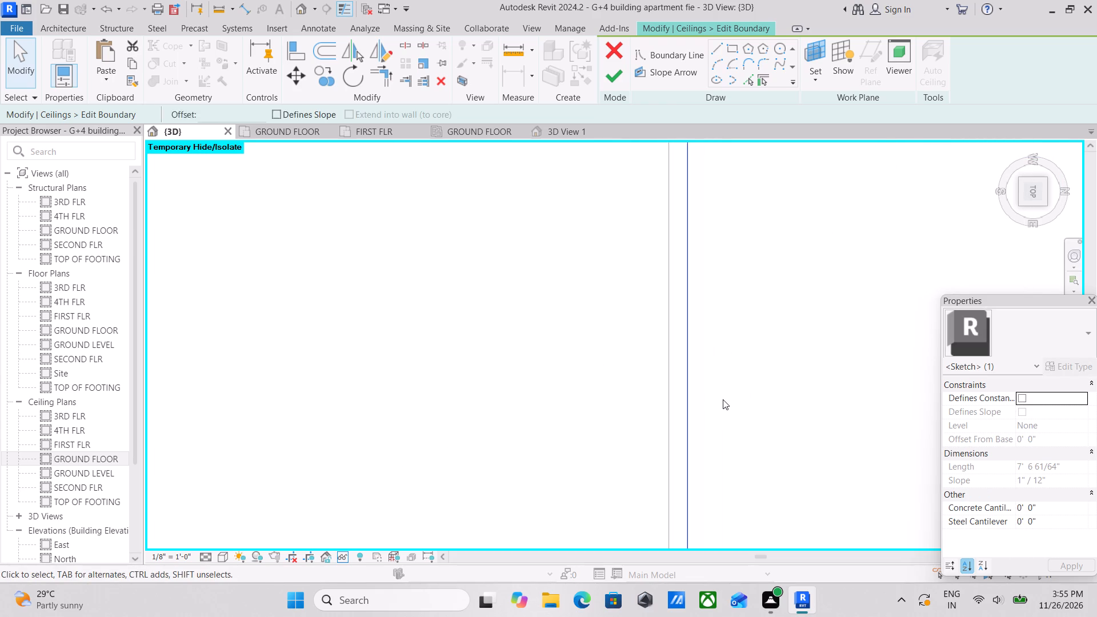
scroll(723, 399, down, 2)
key(Left)
key(Left)
key(Left)
key(Left)
scroll(710, 399, up, 7)
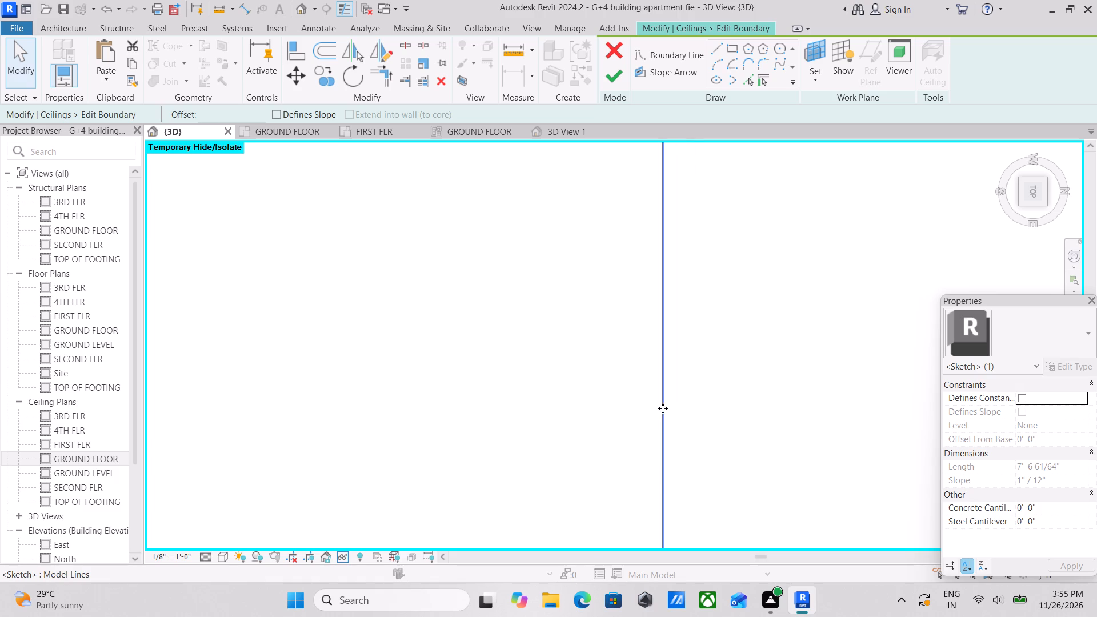
scroll(663, 408, up, 8)
key(Left)
scroll(648, 423, up, 5)
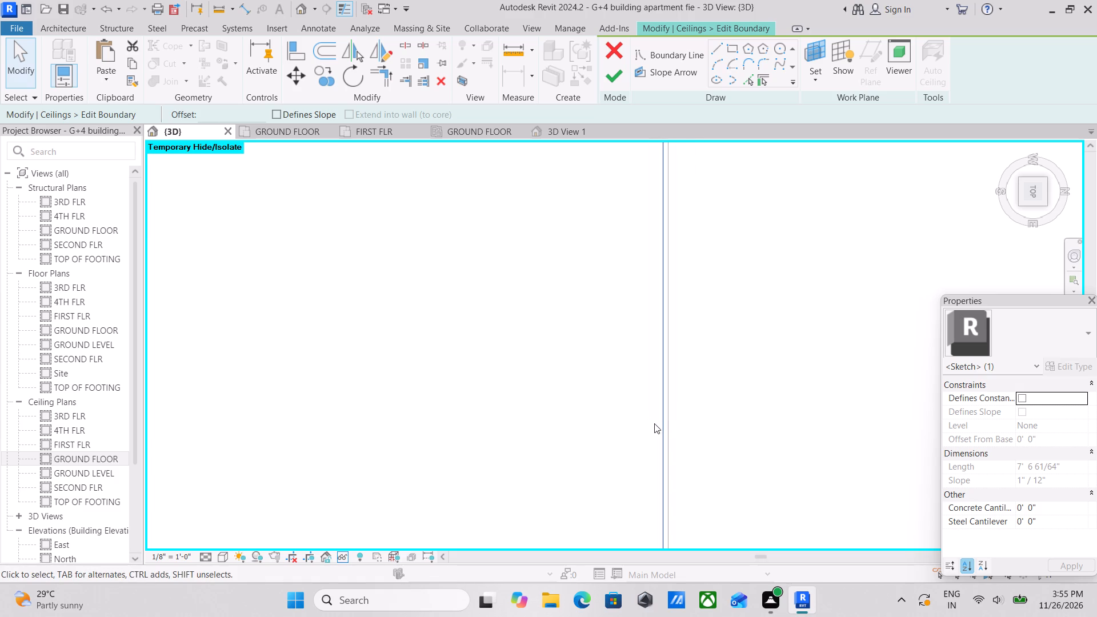
scroll(654, 423, up, 15)
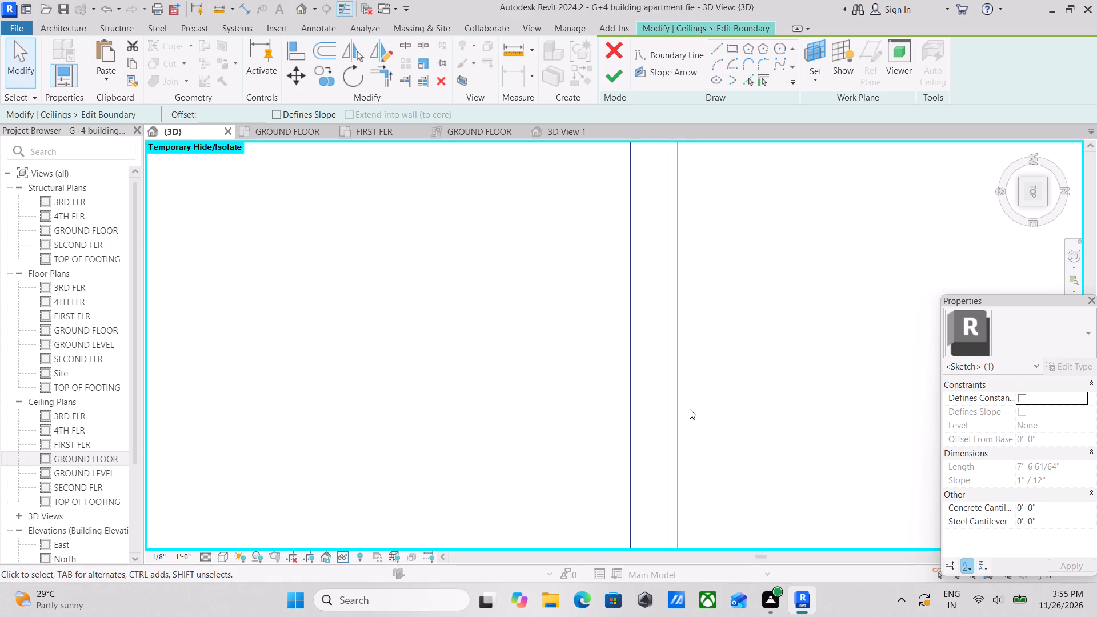
key(Right)
key(Right)
key(Right)
scroll(643, 399, up, 4)
key(Right)
key(Right)
key(Right)
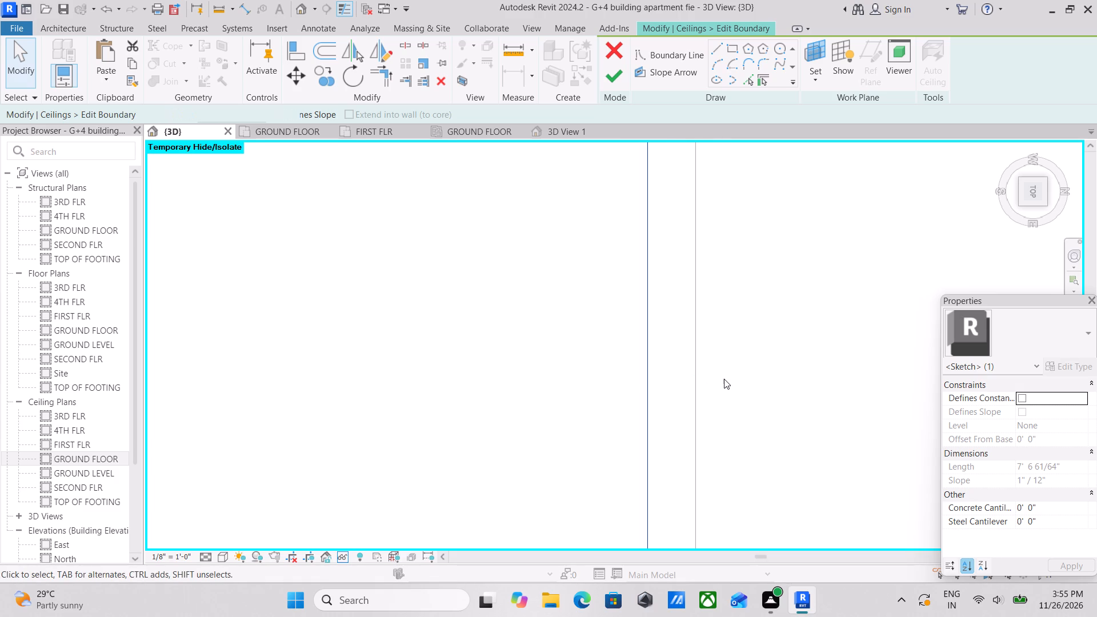
key(Right)
key(Right)
key(Right)
scroll(724, 379, down, 3)
key(Right)
key(Right)
key(Right)
key(Right)
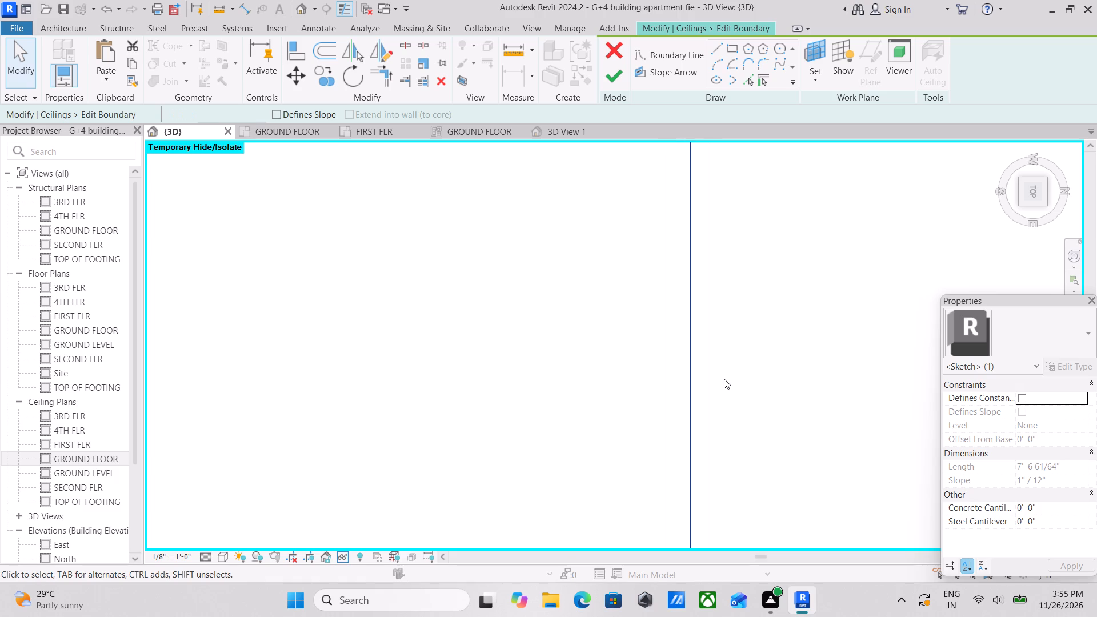
key(Right)
key(Right)
key(Right)
key(Right)
key(Right)
key(Right)
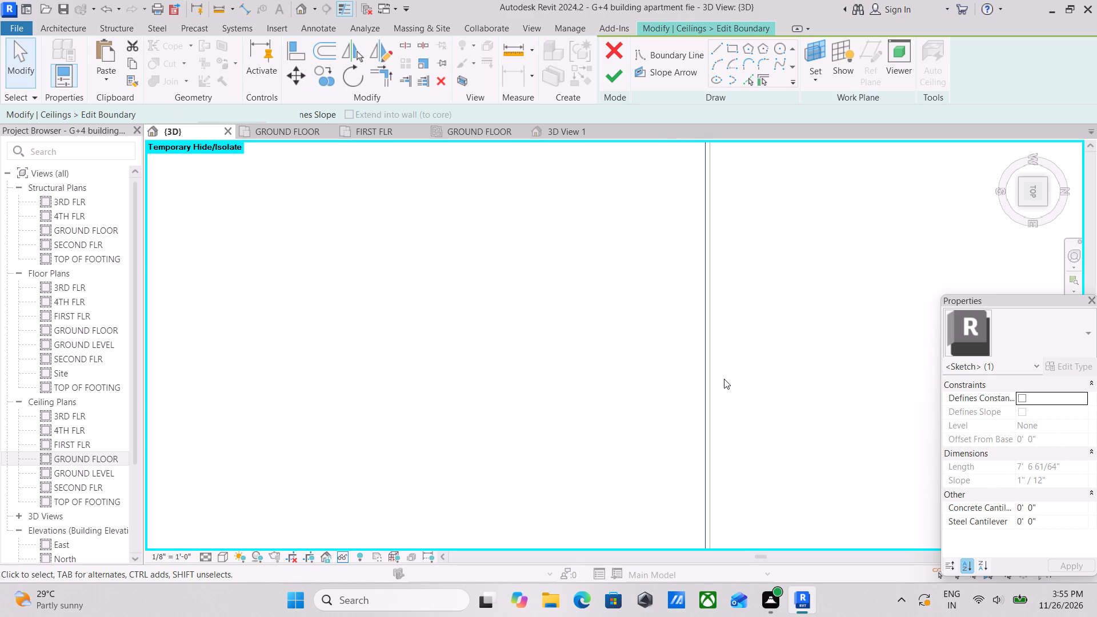
key(Right)
key(Right)
scroll(724, 379, down, 6)
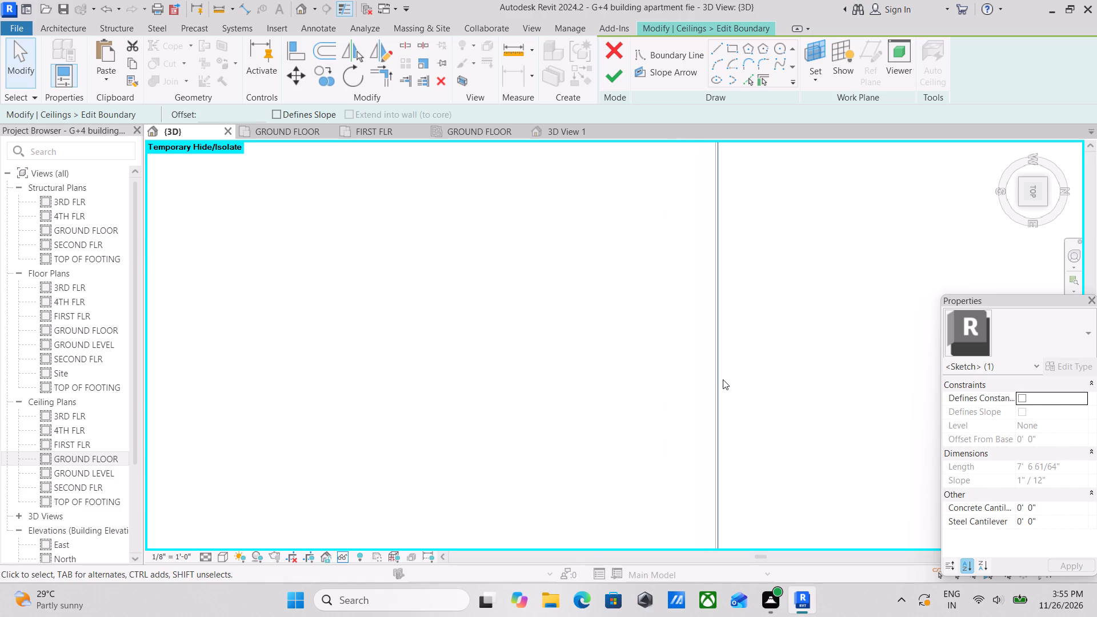
scroll(722, 380, up, 17)
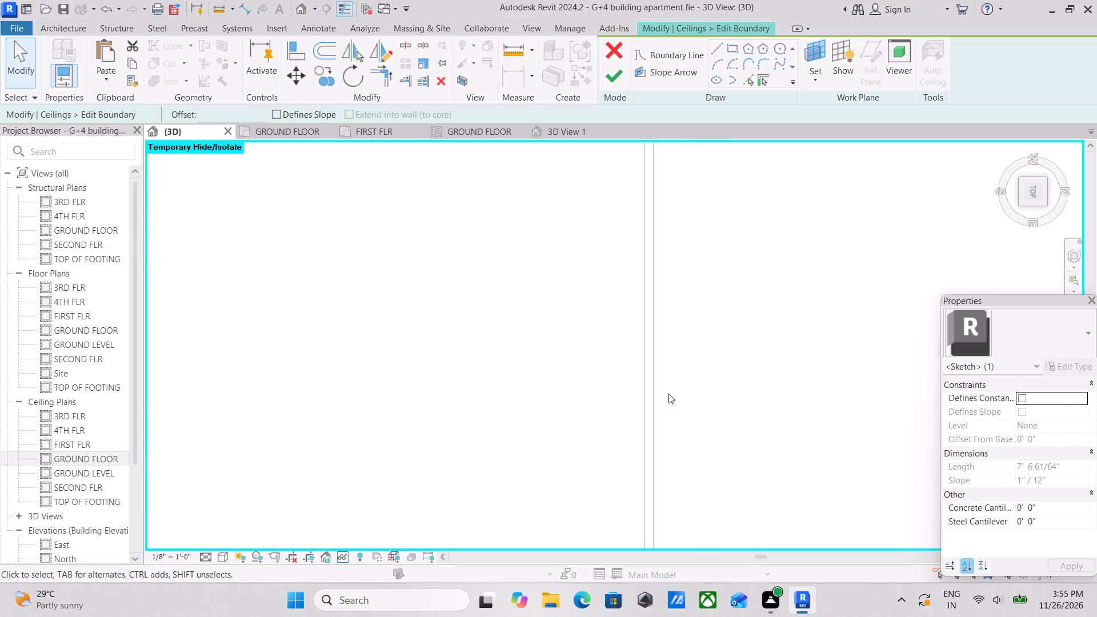
scroll(661, 394, up, 3)
key(Left)
key(Left)
scroll(612, 412, up, 3)
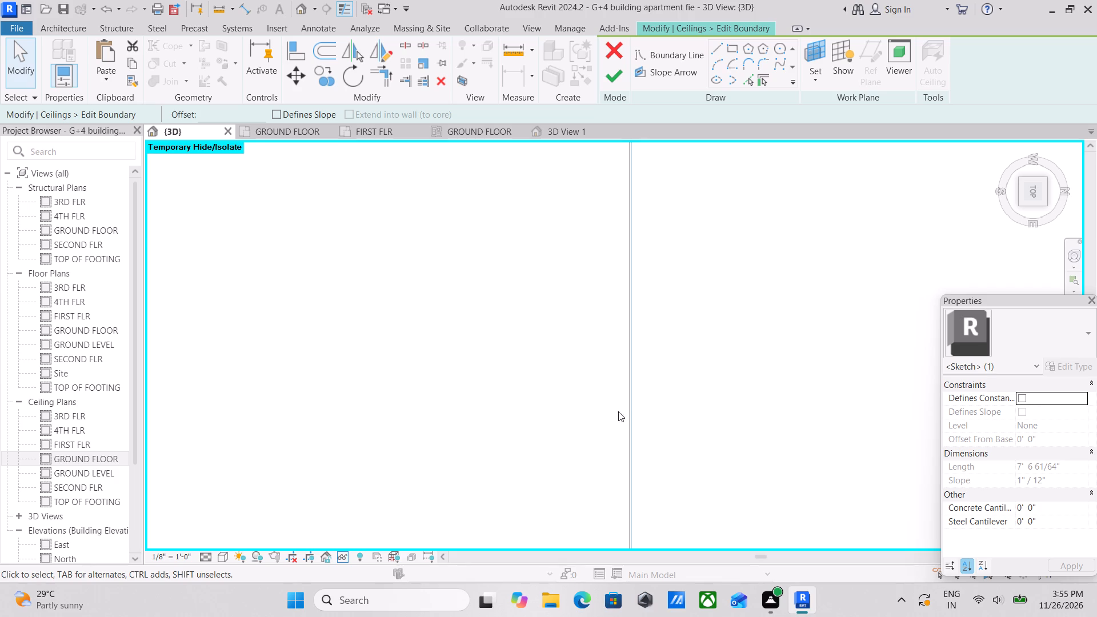
scroll(634, 417, up, 16)
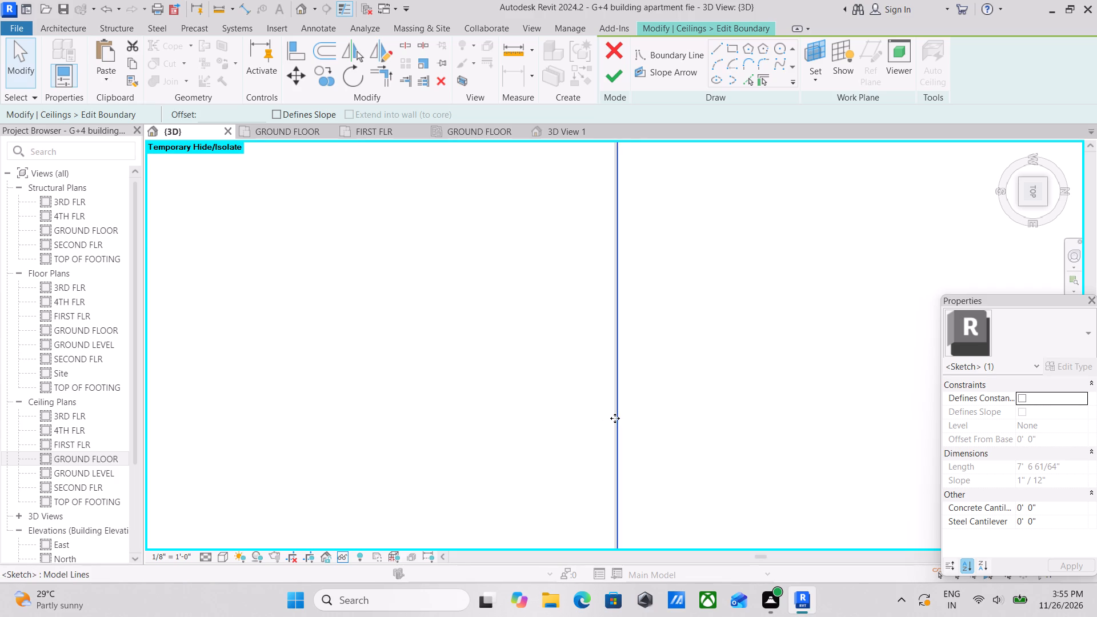
key(Left)
scroll(615, 418, down, 18)
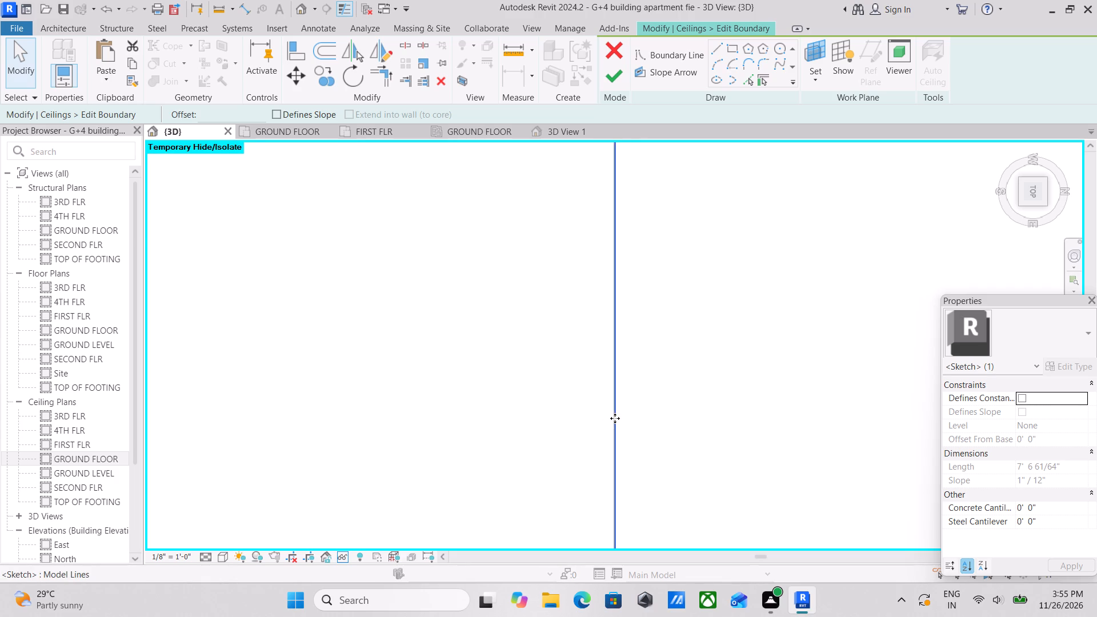
scroll(615, 418, down, 5)
scroll(713, 338, down, 6)
scroll(567, 380, down, 18)
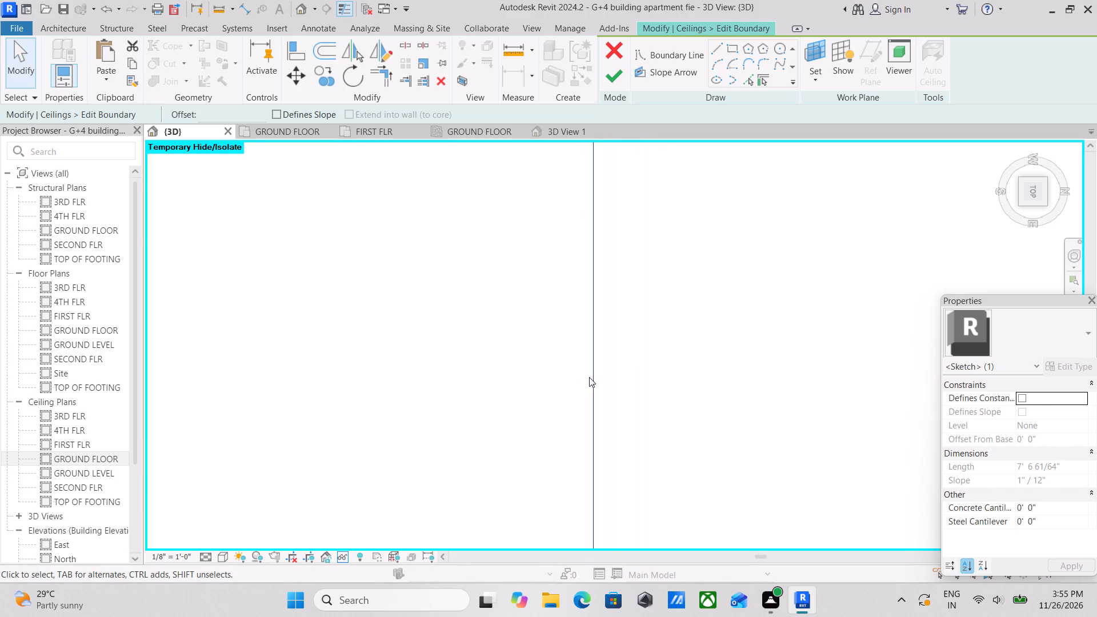
scroll(589, 377, down, 20)
scroll(589, 377, down, 15)
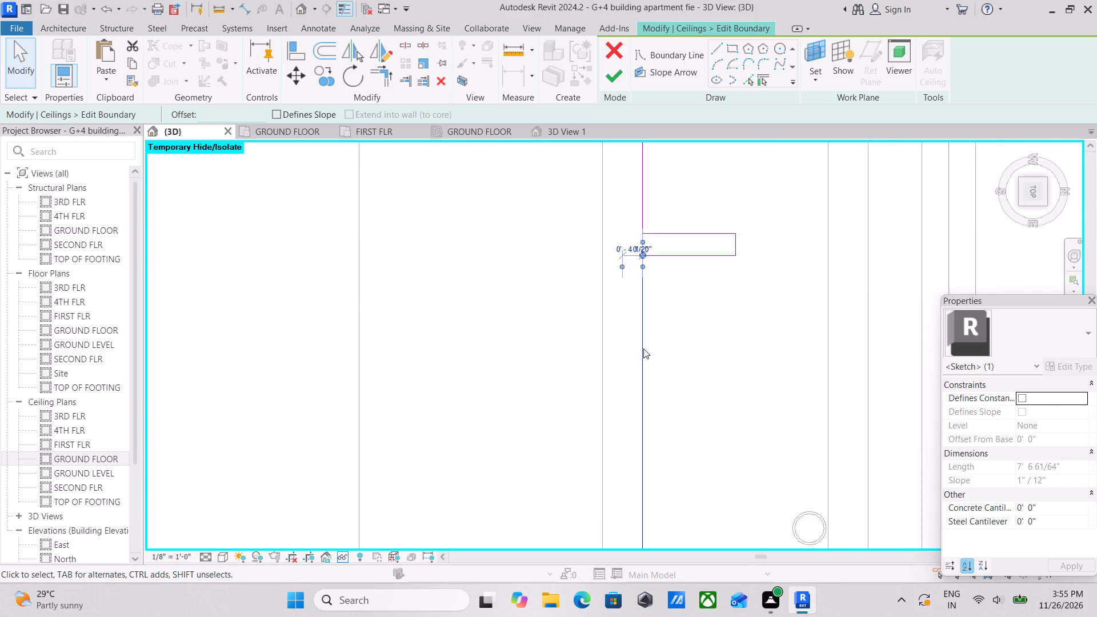
scroll(643, 348, down, 8)
middle_drag(643, 348, 552, 342)
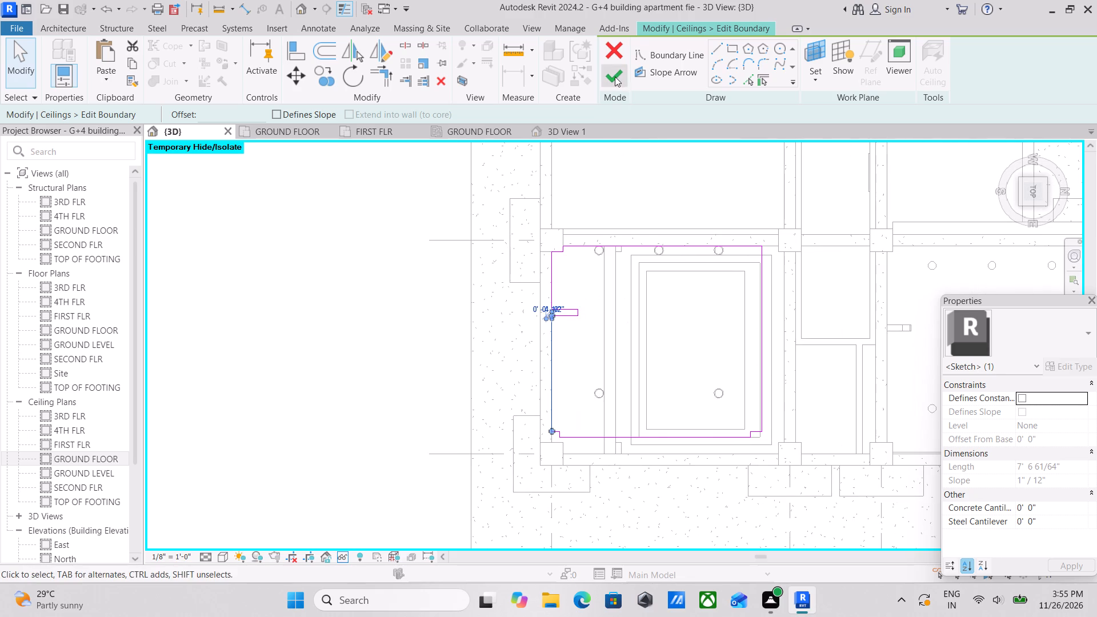
click(615, 77)
Reopen the ceiling's boundary and delete the two short lines forming the corner jog near the column at the longer edge's end.
scroll(714, 382, up, 3)
scroll(670, 344, down, 1)
middle_drag(670, 344, 687, 287)
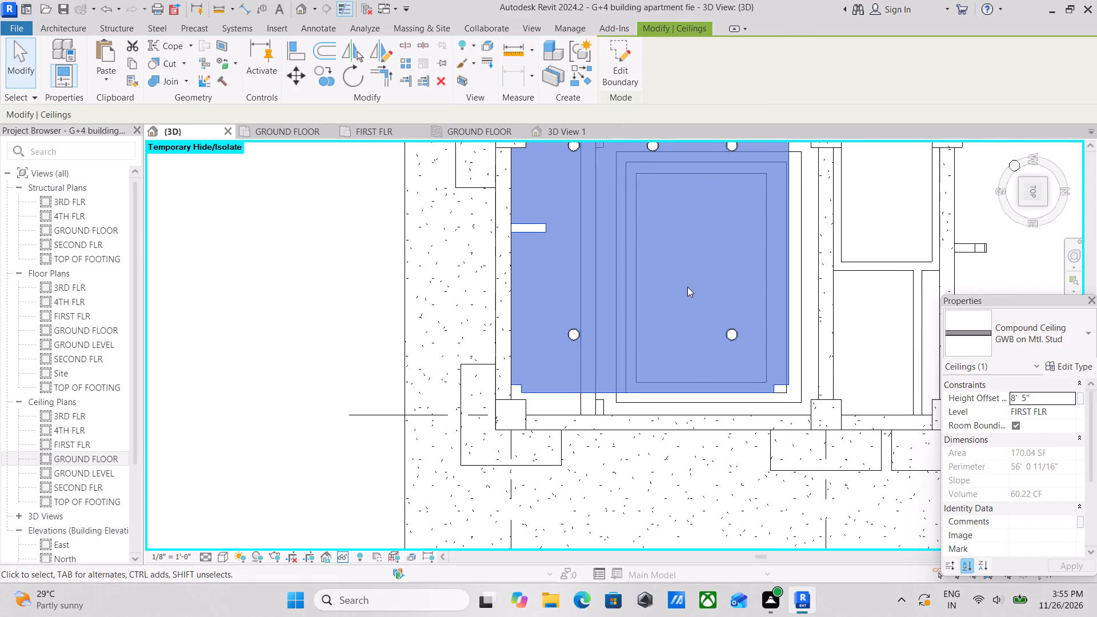
click(628, 76)
click(653, 388)
scroll(605, 425, up, 10)
click(422, 318)
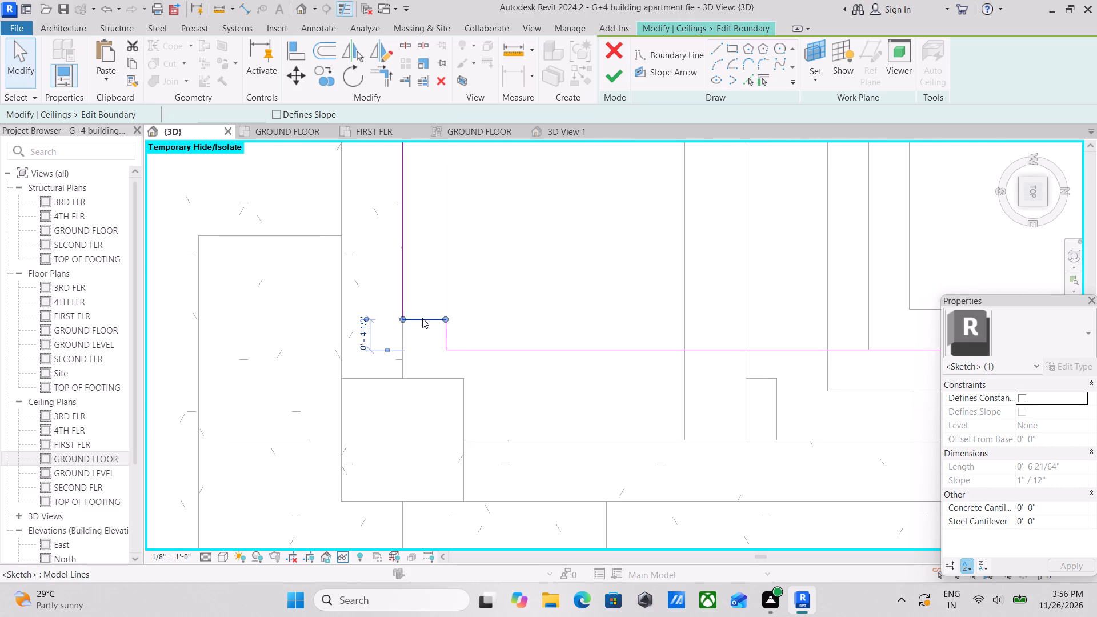
right_click(411, 322)
click(494, 363)
click(447, 338)
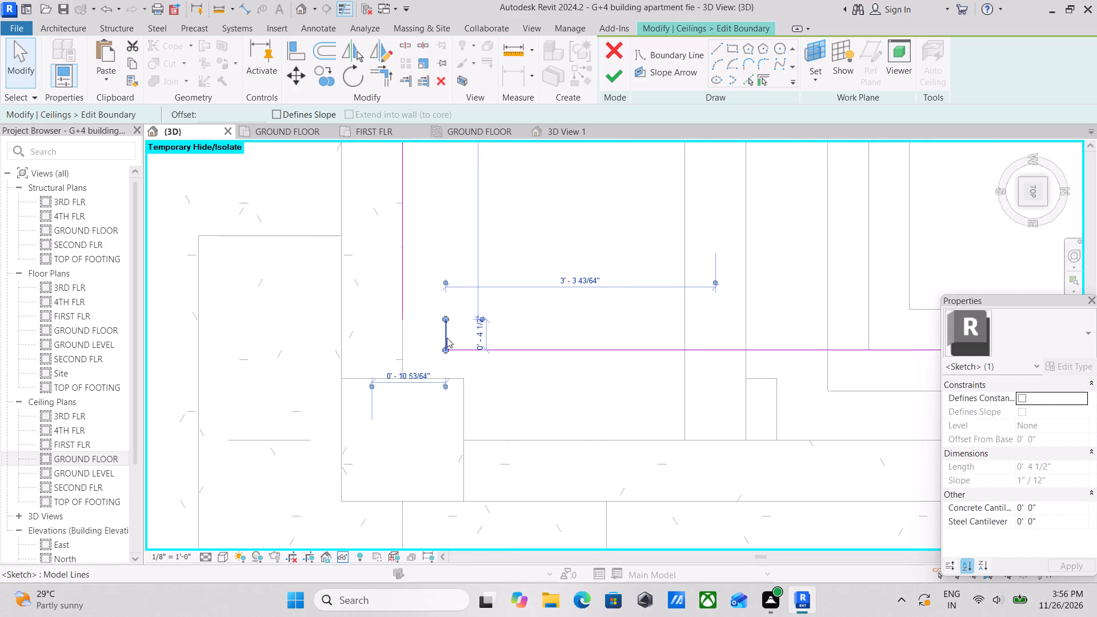
right_click(437, 340)
click(509, 365)
click(512, 361)
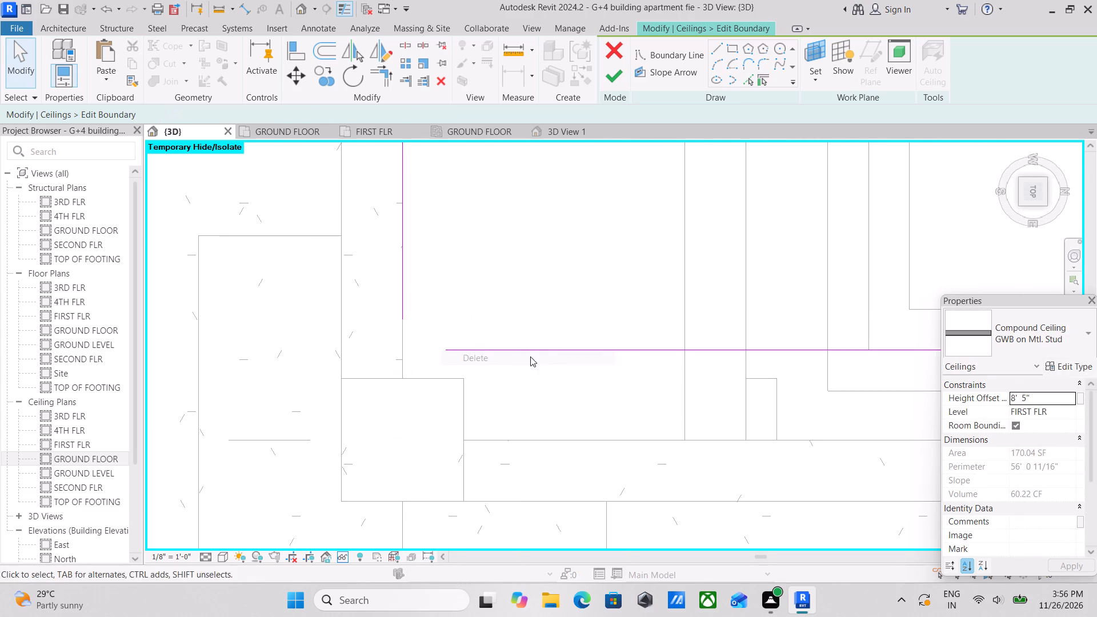
Nudge the boundary edge beside the deleted corner jog outward, and shorten its loose end to the column's side face, making it about 12' 3" long.
click(639, 354)
middle_drag(734, 371, 598, 369)
middle_drag(610, 385, 399, 366)
scroll(828, 395, down, 1)
middle_drag(828, 395, 827, 395)
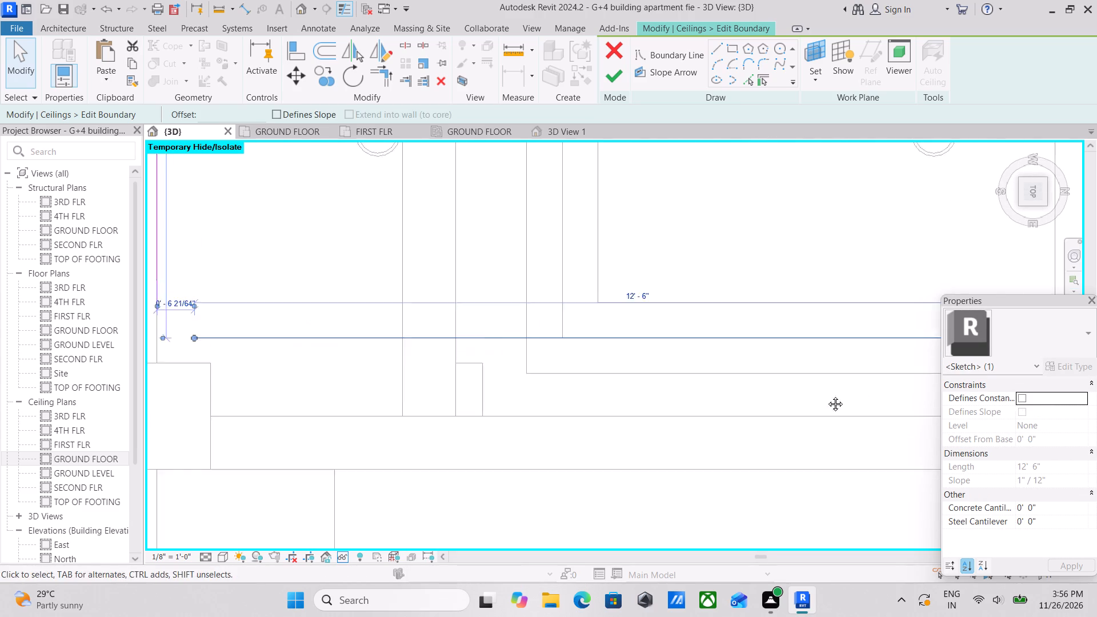
middle_drag(827, 395, 586, 399)
scroll(700, 404, down, 2)
key(Down)
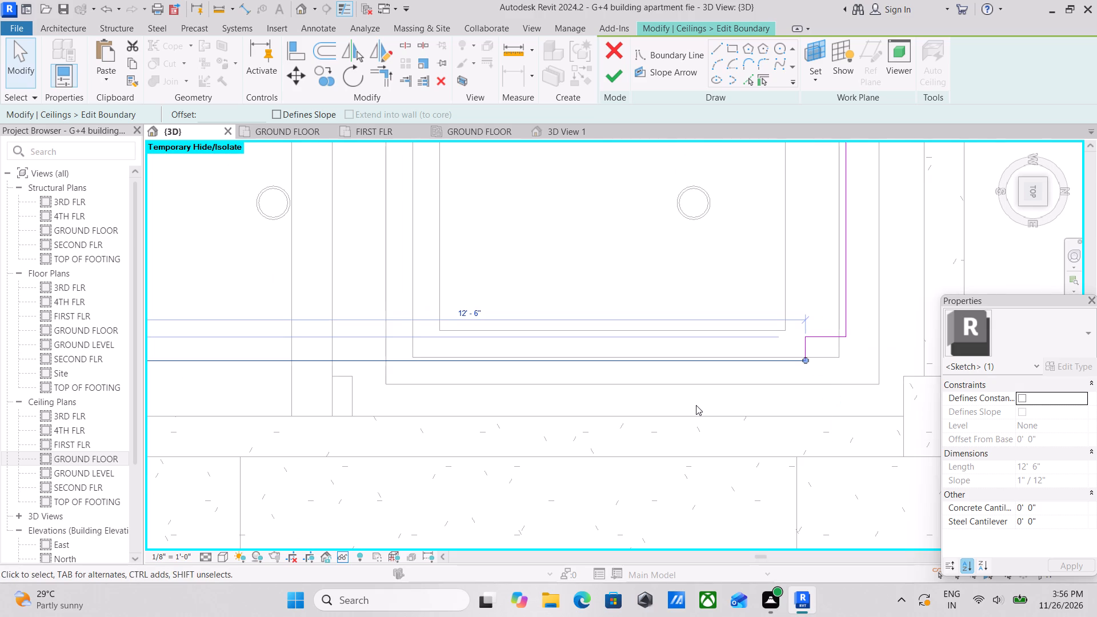
key(Down)
key(Down)
middle_drag(684, 418, 920, 418)
key(Down)
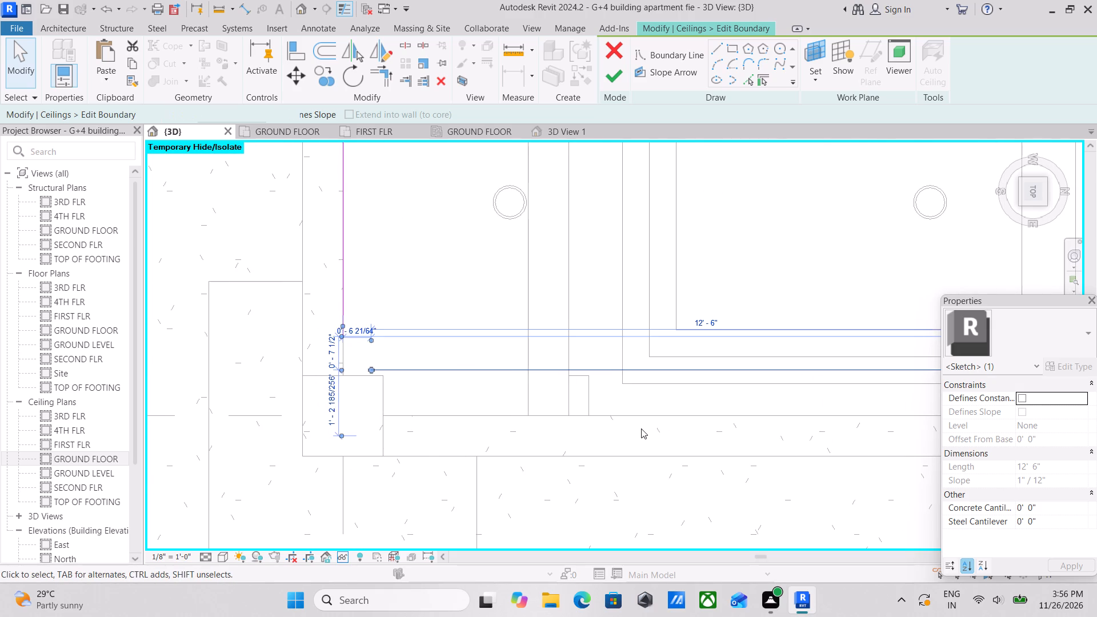
key(Down)
scroll(409, 349, up, 2)
scroll(342, 394, up, 4)
key(Down)
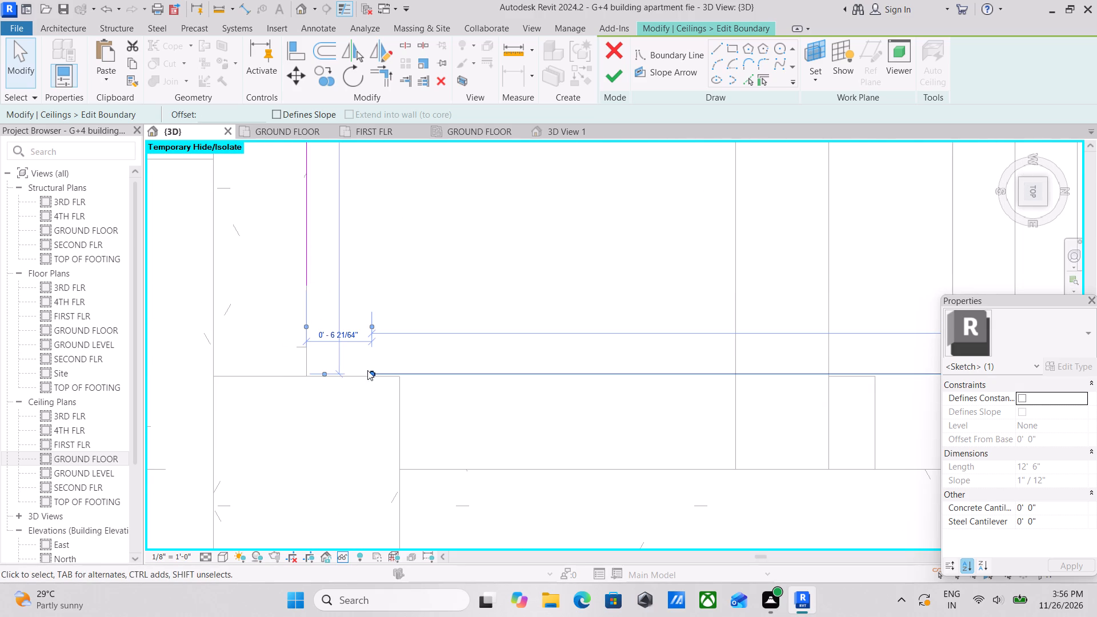
drag(367, 370, 401, 374)
key(Down)
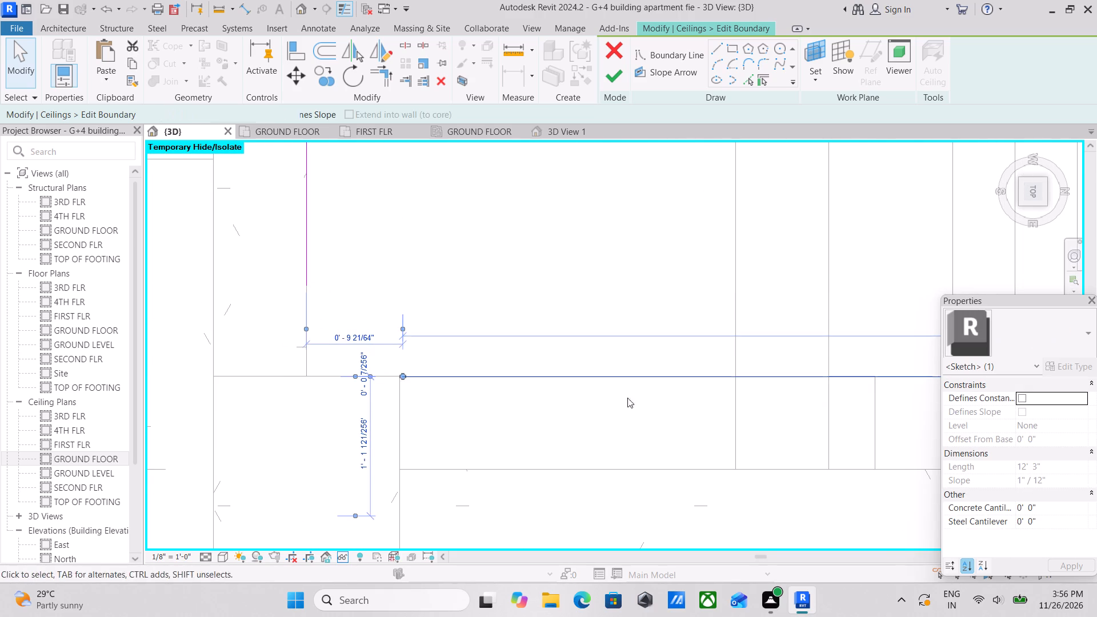
Keep nudging the same 12' 3" boundary edge outward until it lies exactly on the beam's inner face.
middle_drag(640, 395, 434, 371)
key(Down)
scroll(770, 387, down, 2)
middle_drag(748, 390, 525, 388)
scroll(735, 391, down, 2)
middle_drag(704, 396, 480, 398)
scroll(791, 388, down, 2)
middle_drag(759, 398, 655, 408)
key(Down)
key(Down)
key(Down)
key(Down)
key(Down)
scroll(766, 422, up, 2)
key(Down)
scroll(820, 405, up, 3)
key(Down)
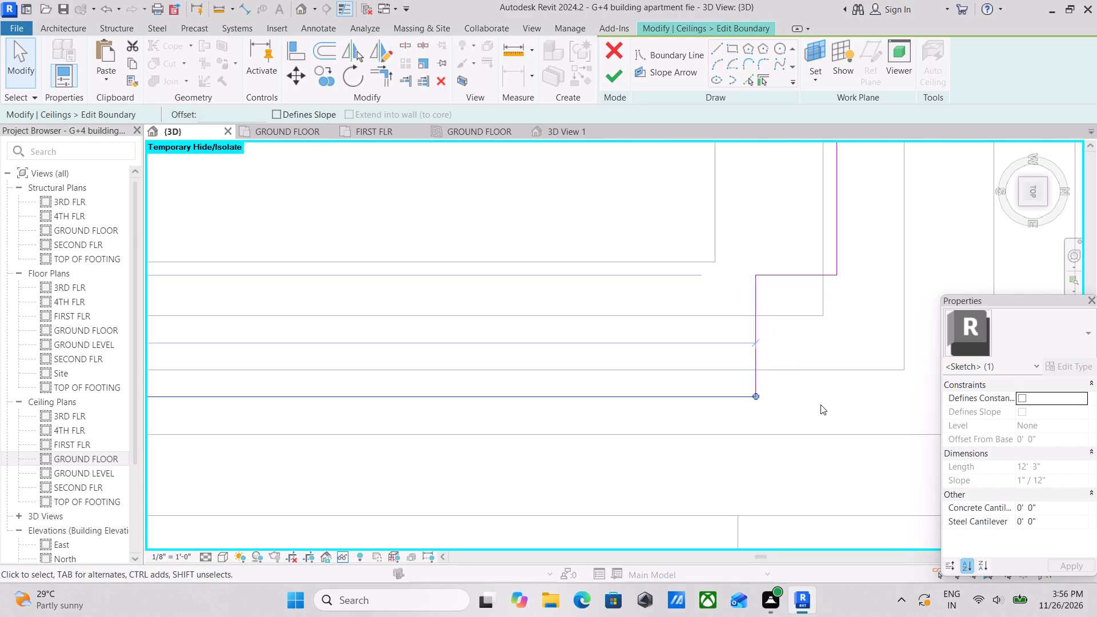
key(Down)
key(Down)
key(Down)
key(Down)
key(Down)
key(Down)
key(Down)
key(Down)
scroll(762, 428, up, 3)
key(Down)
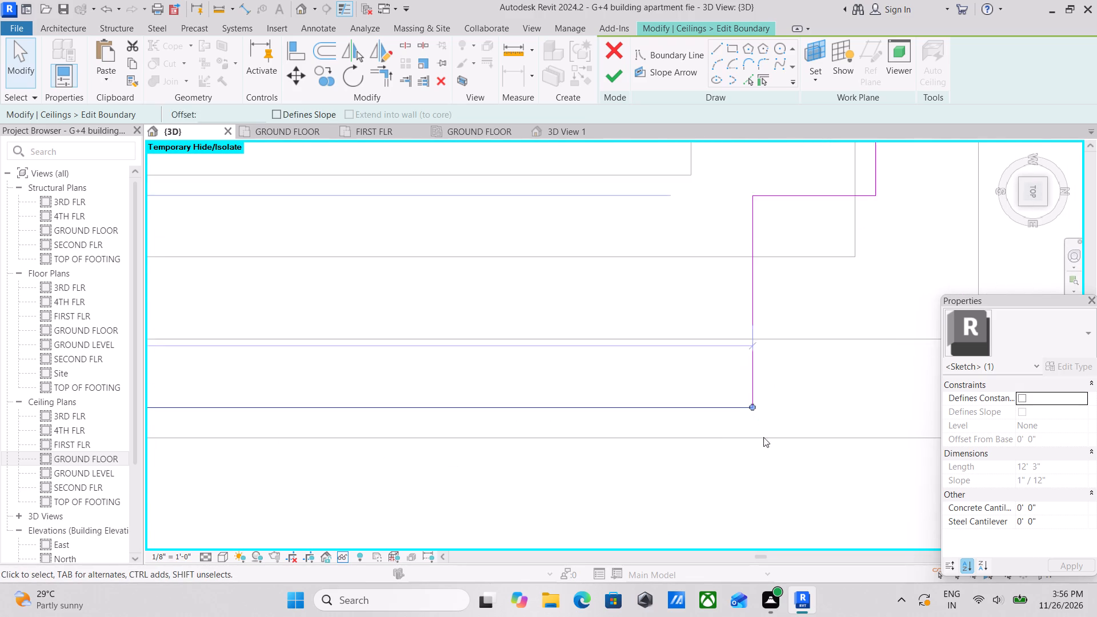
scroll(762, 445, up, 8)
key(Down)
key(Down)
key(Down)
key(Down)
key(Down)
key(Down)
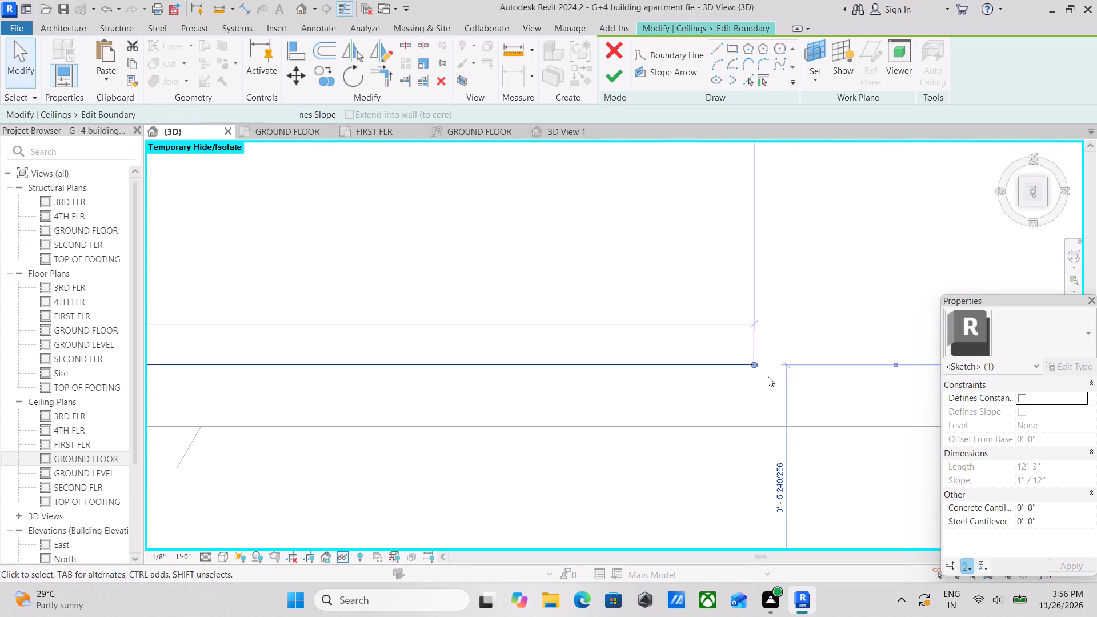
key(Down)
key(Down)
key(Down)
key(Down)
key(Down)
scroll(766, 385, down, 4)
key(Down)
key(Down)
scroll(766, 399, down, 4)
key(Down)
key(Down)
scroll(766, 403, down, 1)
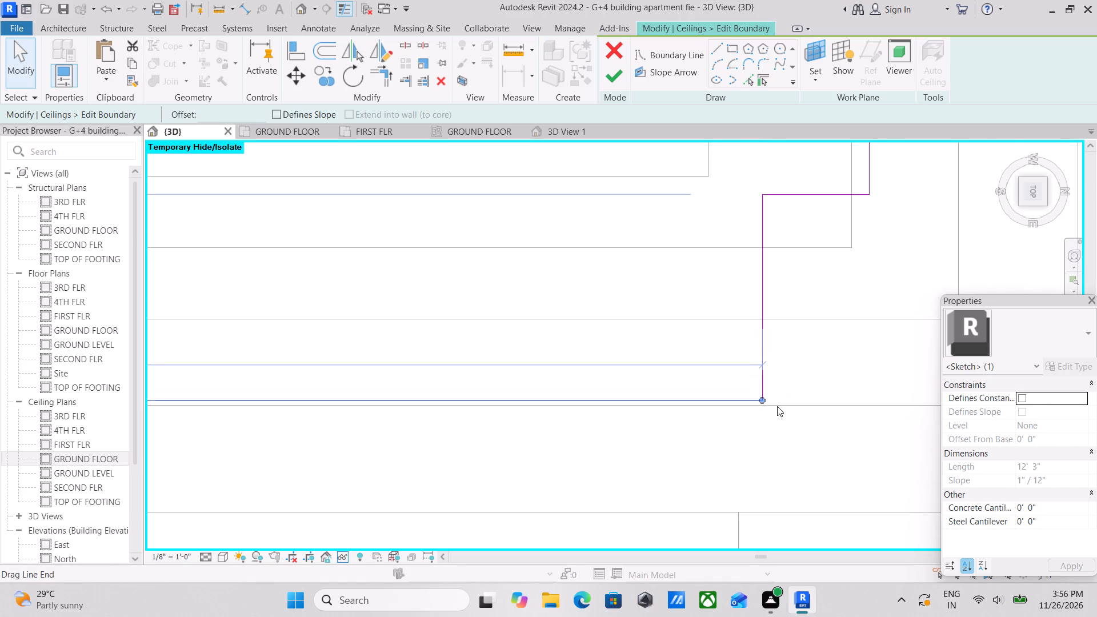
key(Down)
key(Down)
scroll(770, 404, up, 12)
key(Up)
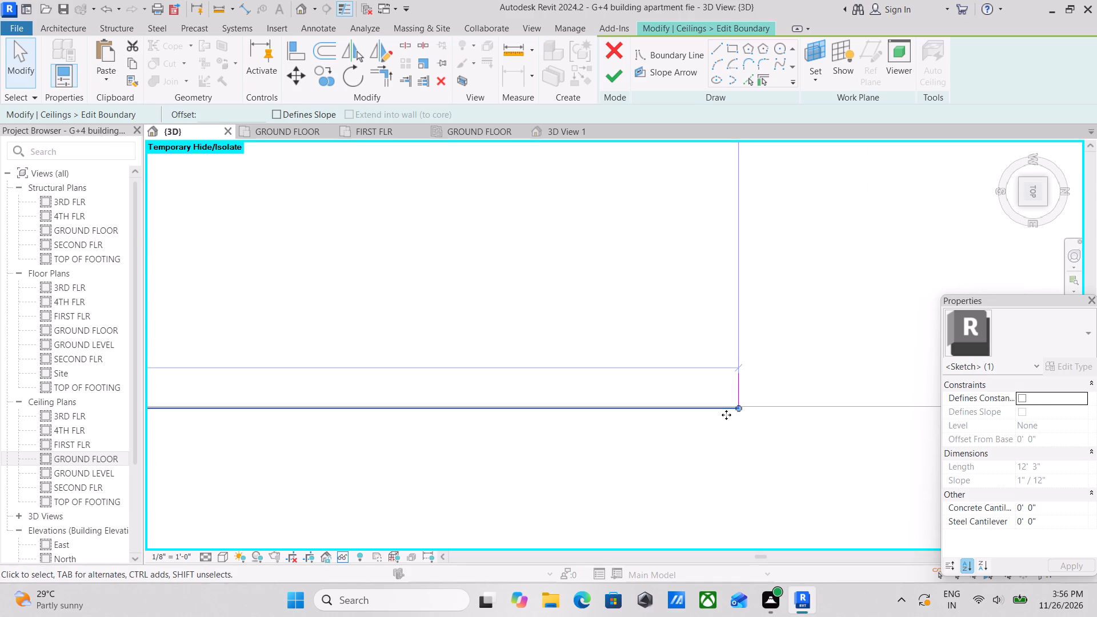
key(Up)
scroll(726, 415, up, 2)
key(Down)
scroll(726, 412, up, 10)
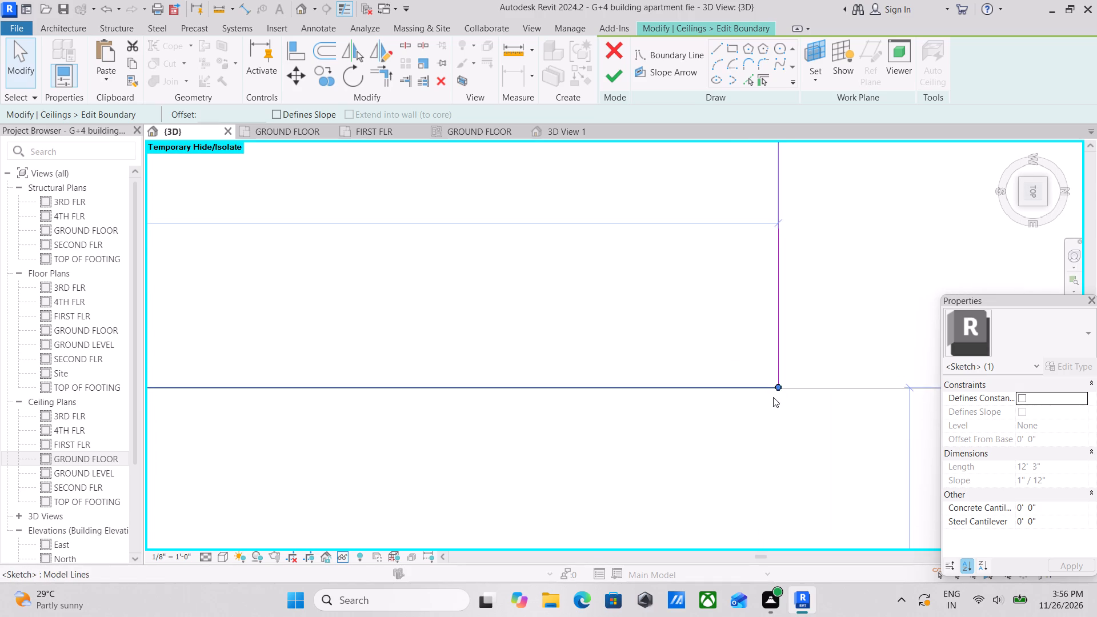
scroll(773, 397, up, 1)
middle_drag(773, 397, 765, 463)
scroll(765, 463, up, 3)
key(Down)
Nudge the long boundary edge opposite the narrow notch outward until it lies on the inner face of the beam on that side.
scroll(795, 417, down, 7)
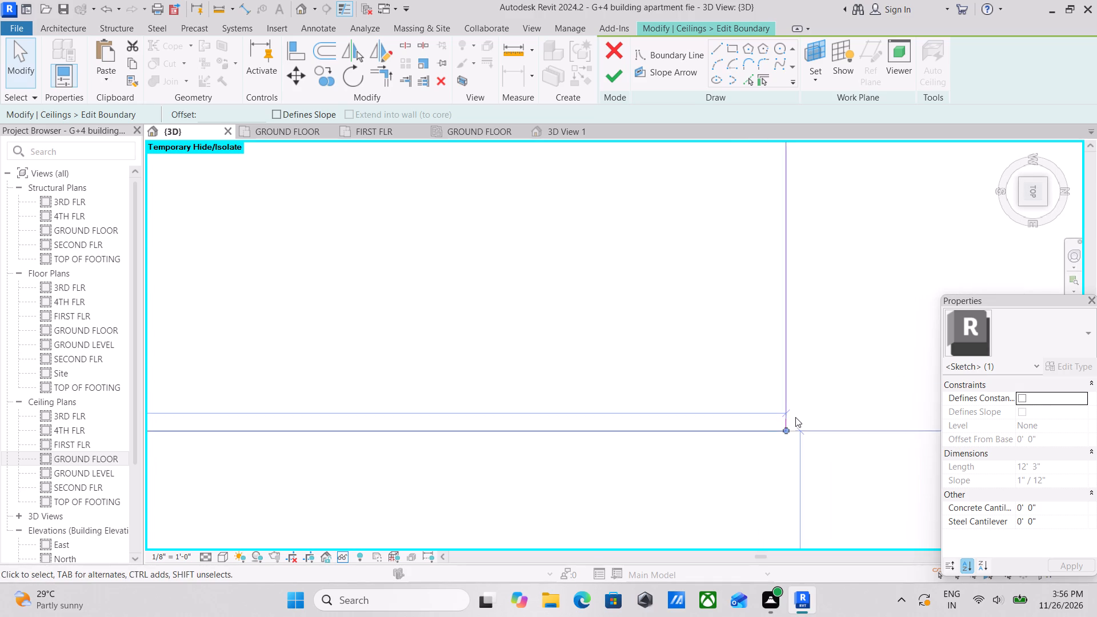
scroll(795, 417, down, 20)
scroll(795, 417, down, 9)
middle_drag(810, 407, 725, 451)
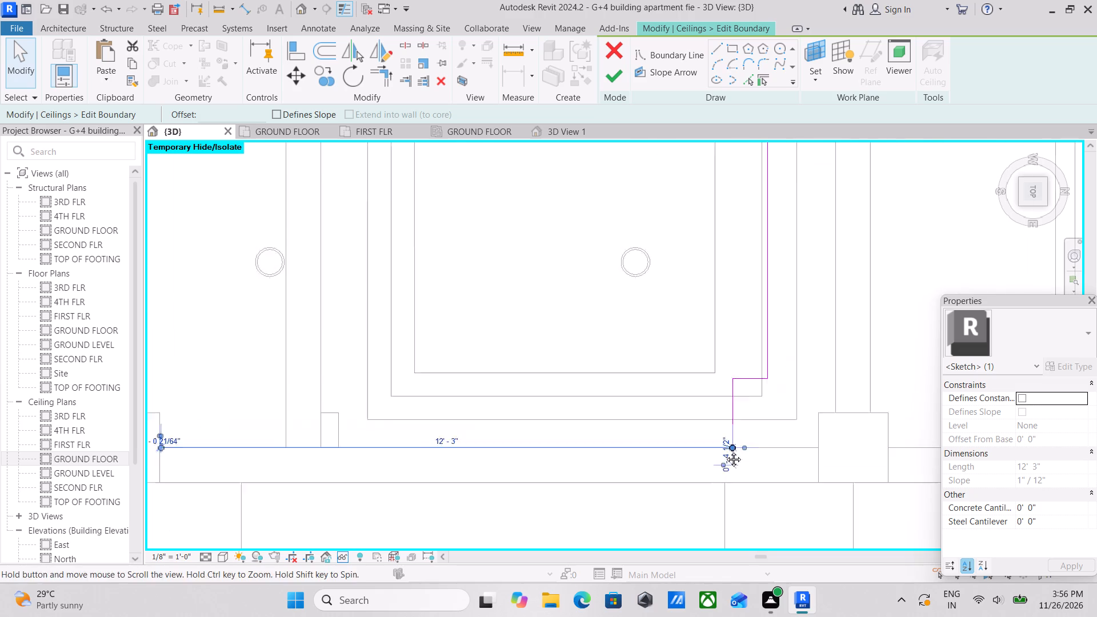
middle_drag(725, 451, 724, 451)
scroll(765, 410, up, 1)
scroll(772, 404, down, 3)
scroll(720, 416, up, 2)
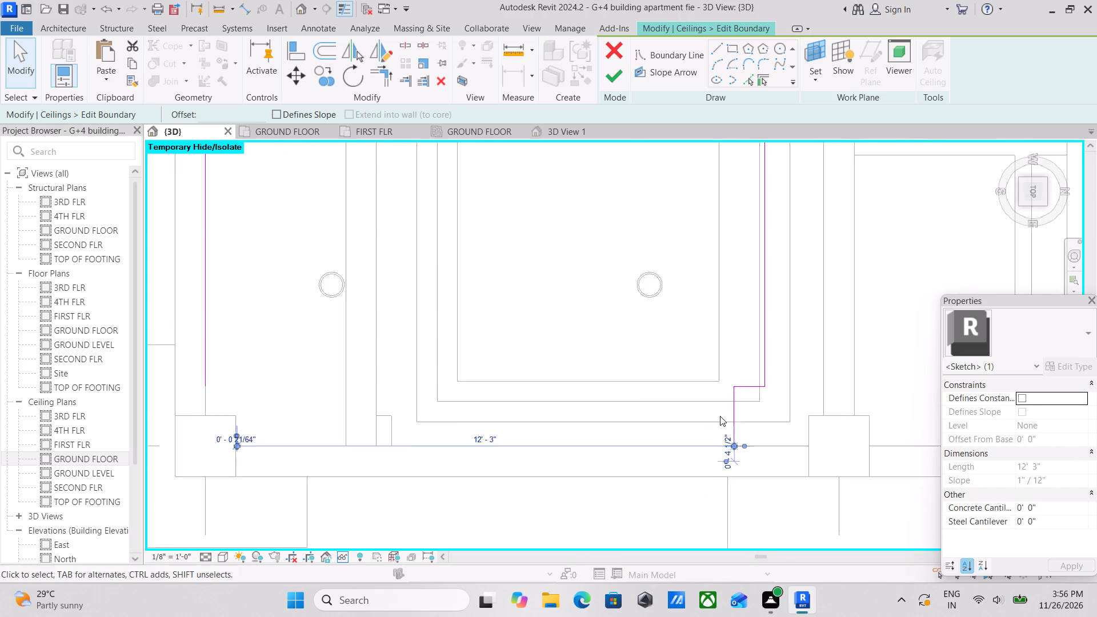
scroll(720, 416, up, 1)
scroll(775, 379, down, 1)
middle_drag(775, 404, 779, 534)
scroll(788, 519, up, 1)
scroll(843, 422, down, 8)
middle_drag(843, 422, 830, 481)
scroll(843, 370, up, 4)
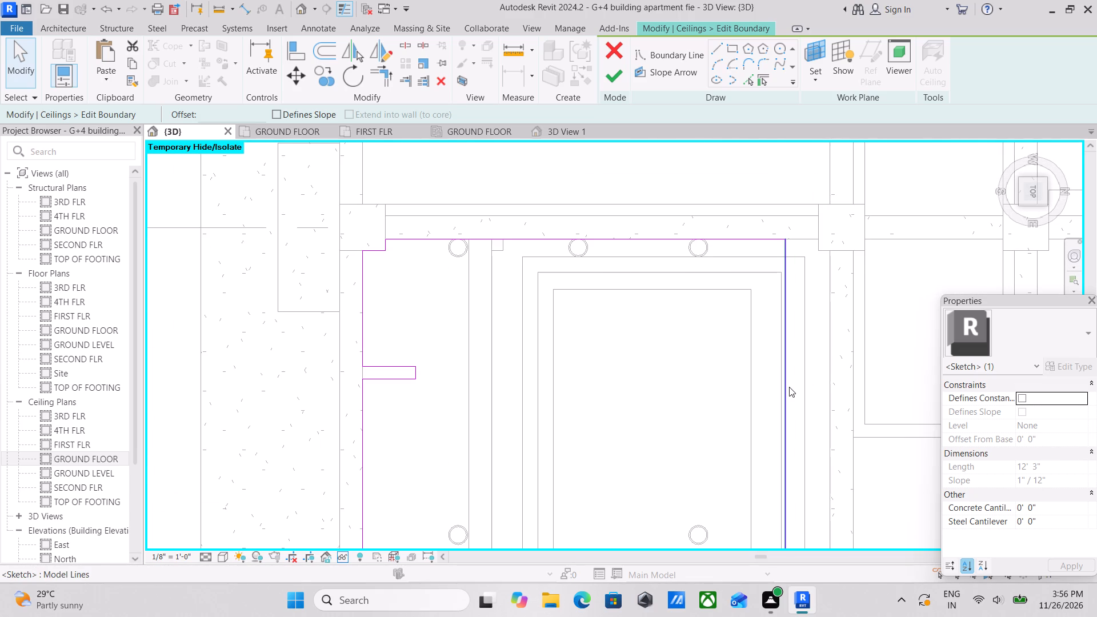
click(789, 387)
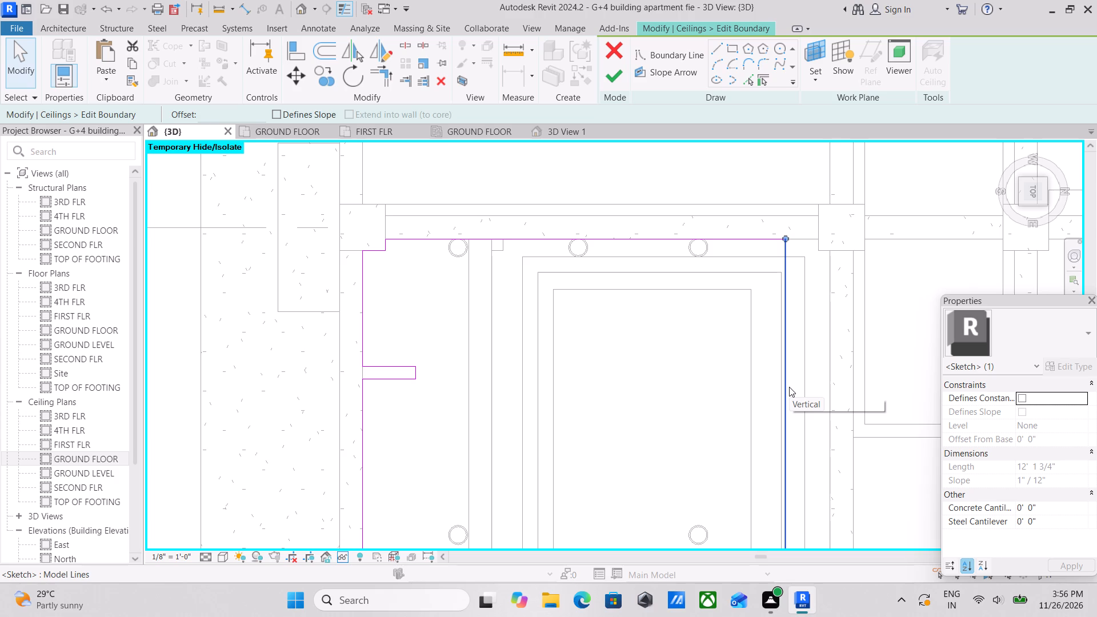
key(Right)
key(Right)
key(Right)
key(Right)
key(Right)
key(Right)
key(Right)
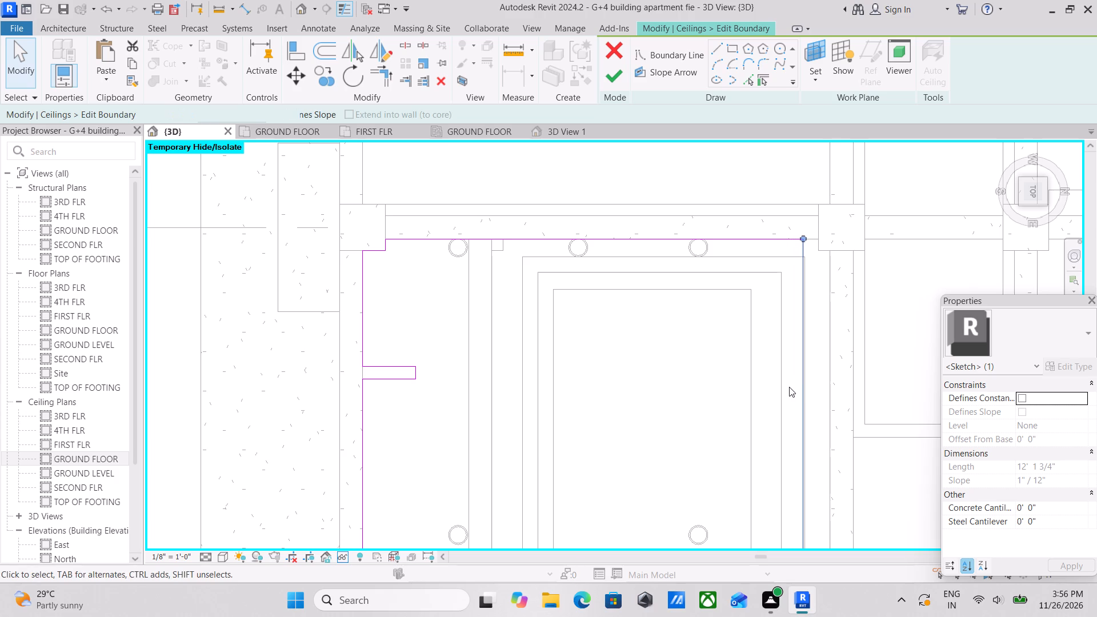
key(Right)
key(Right)
key(Right)
key(Right)
key(Right)
key(Right)
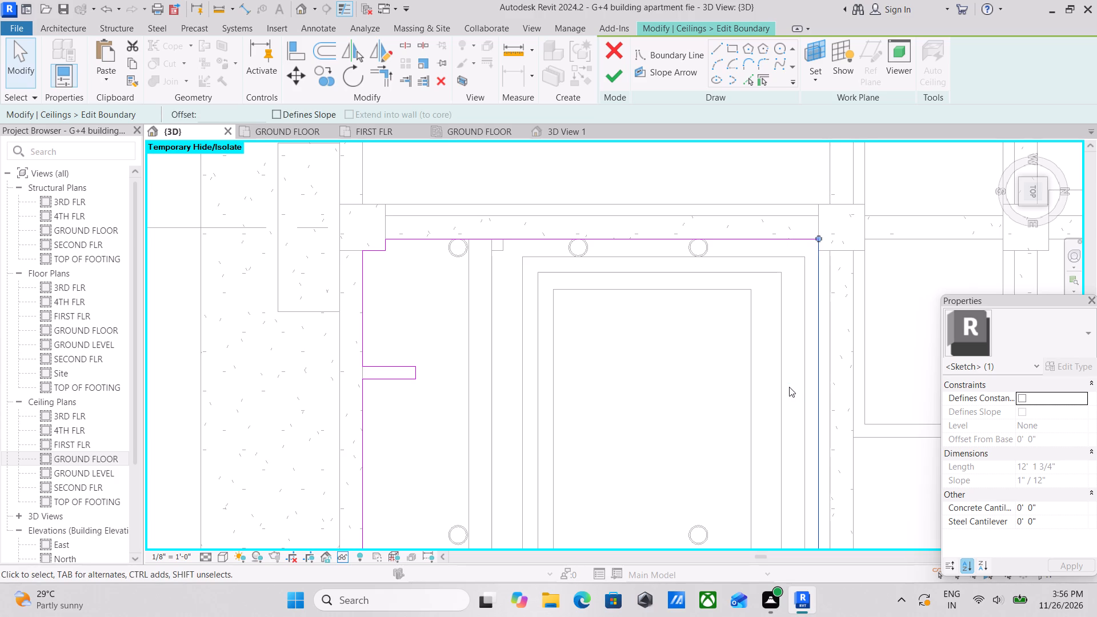
key(Right)
key(Right)
key(Right)
key(Right)
key(Right)
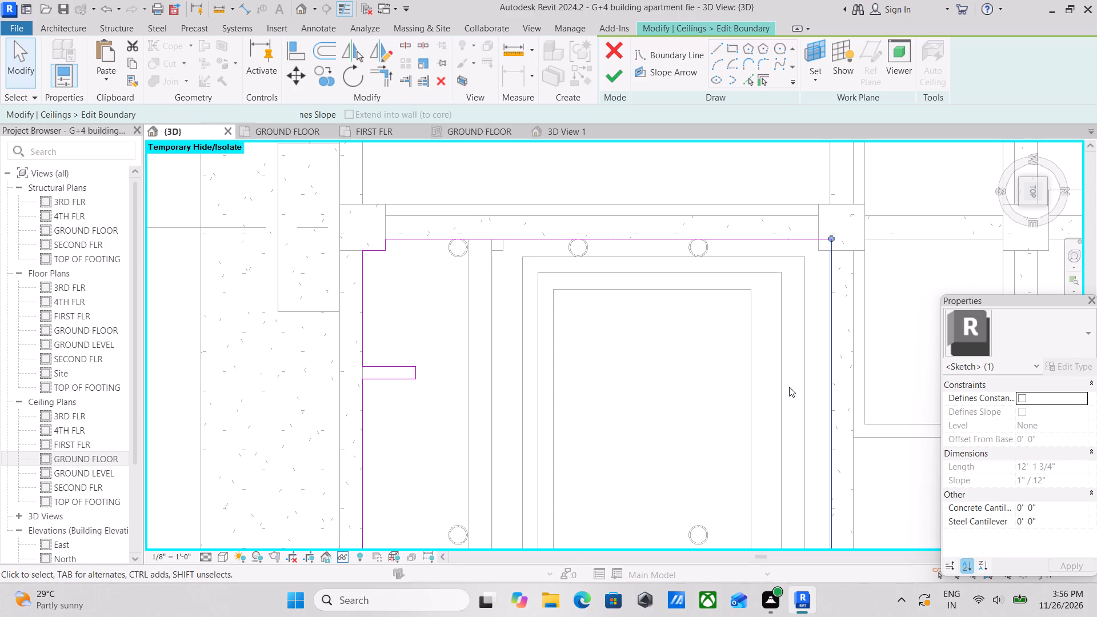
key(Left)
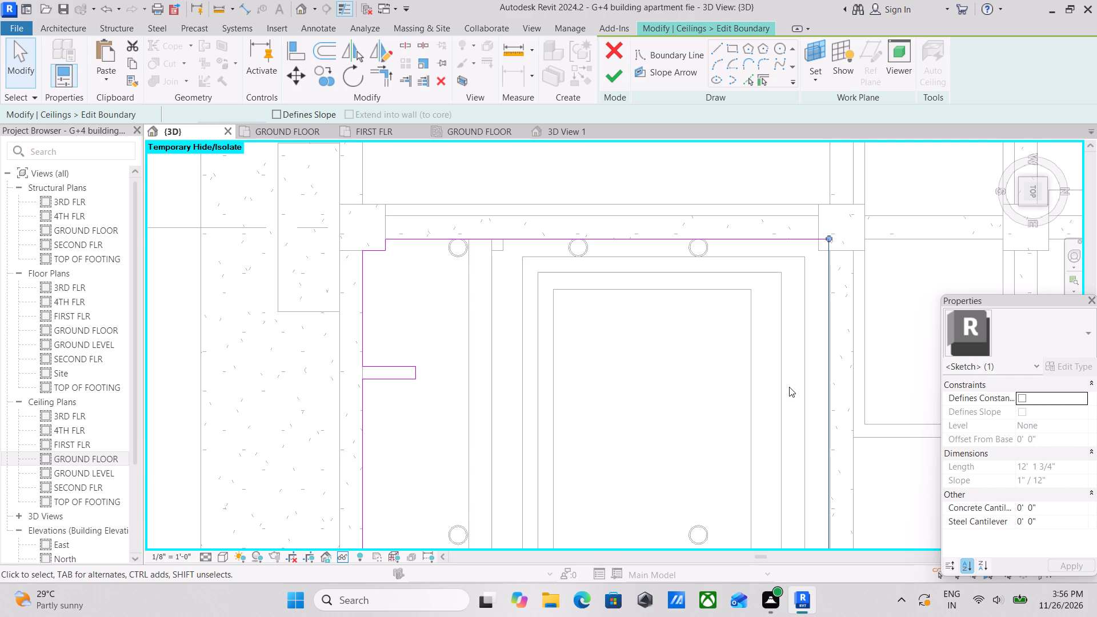
scroll(849, 336, up, 3)
scroll(758, 271, up, 3)
middle_drag(771, 267, 766, 375)
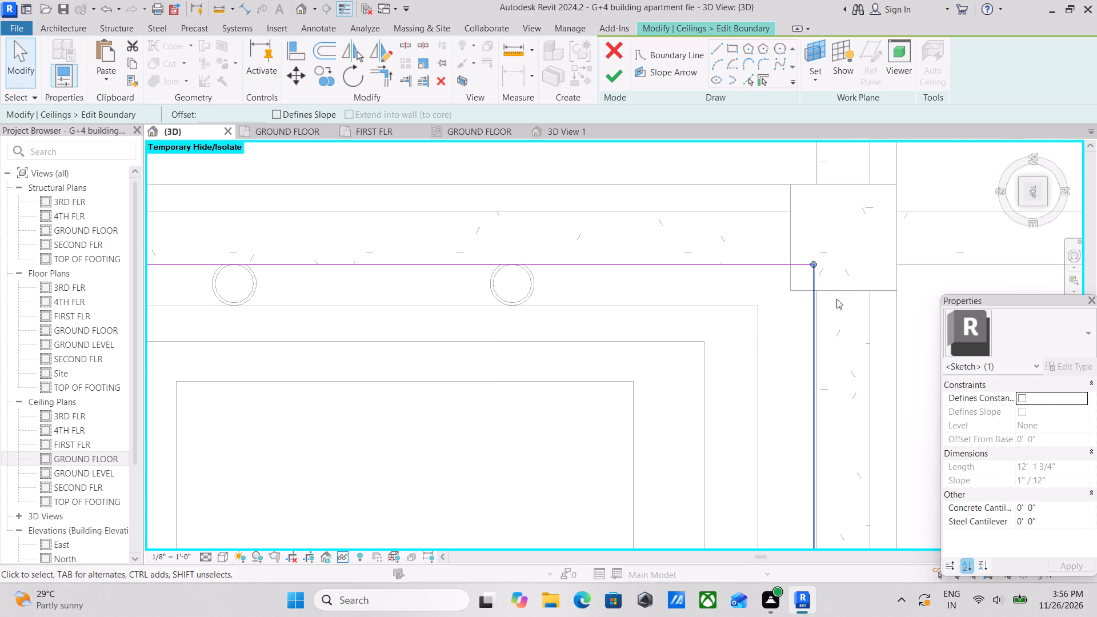
scroll(835, 296, up, 3)
middle_drag(824, 314, 803, 349)
key(Right)
scroll(794, 343, up, 2)
key(Right)
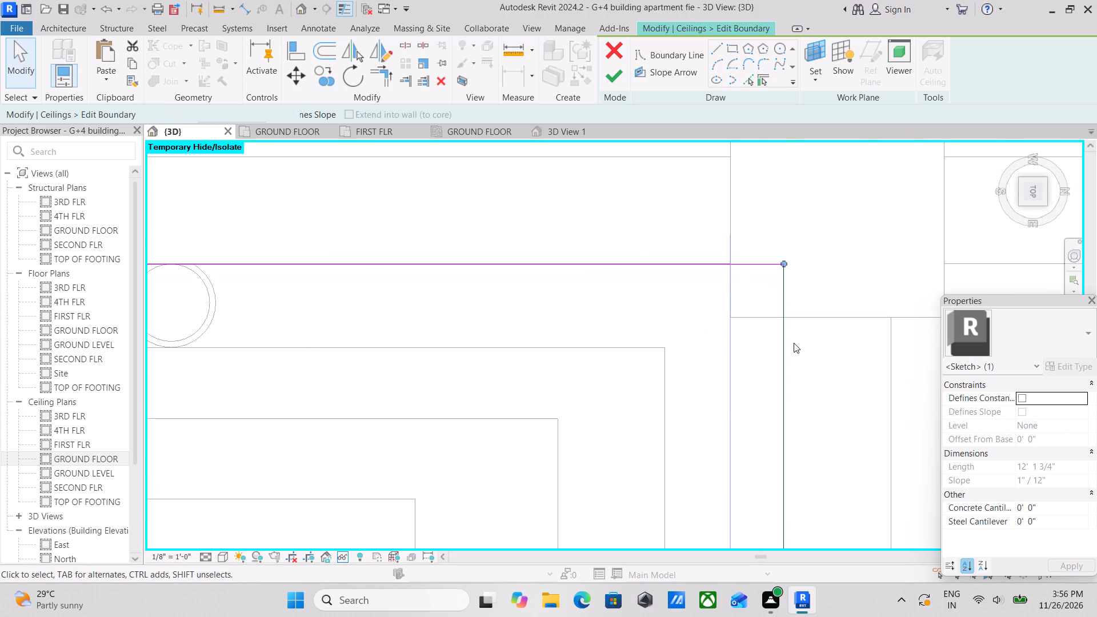
scroll(794, 343, up, 2)
scroll(794, 343, down, 2)
middle_drag(794, 343, 796, 399)
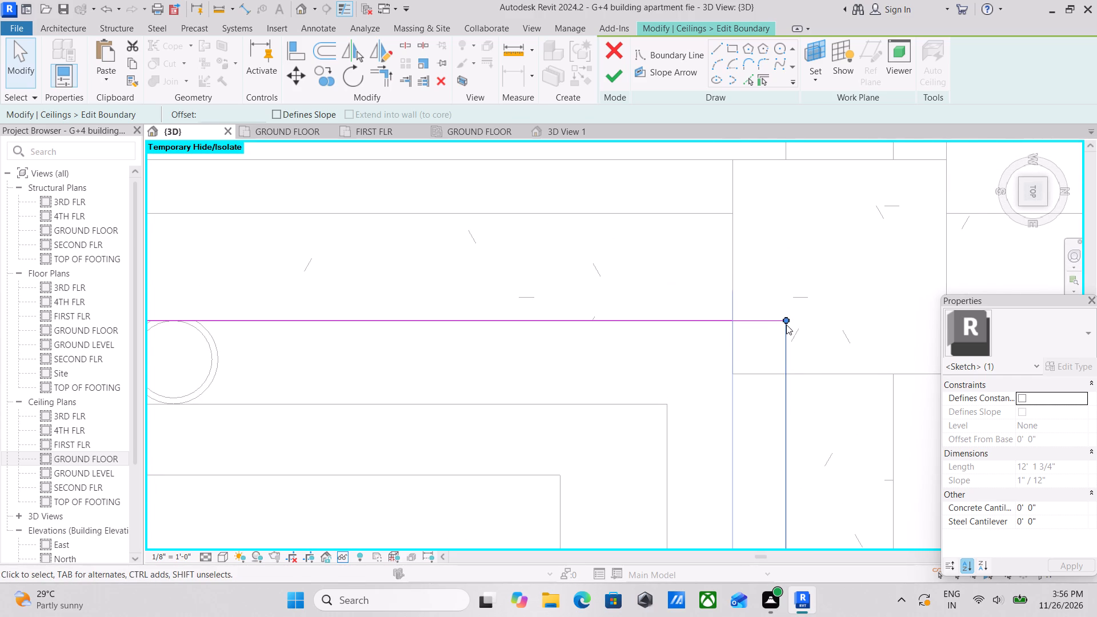
key(Escape)
Shorten the two boundary edges that meet inside the 18" x 18" corner column so each ends at the column's face.
click(783, 365)
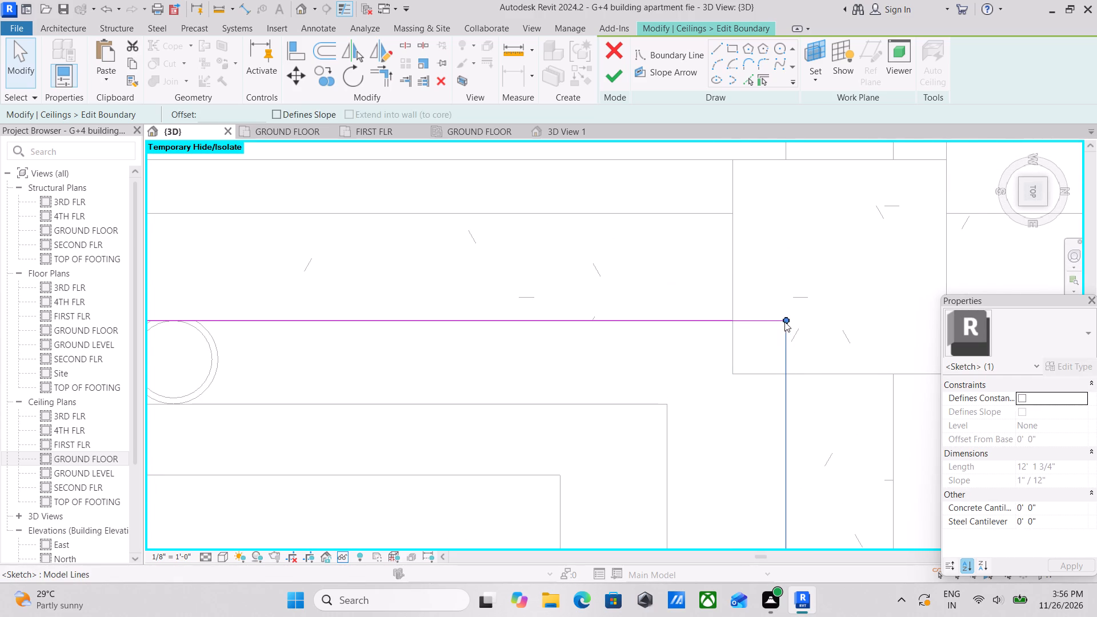
drag(786, 319, 789, 374)
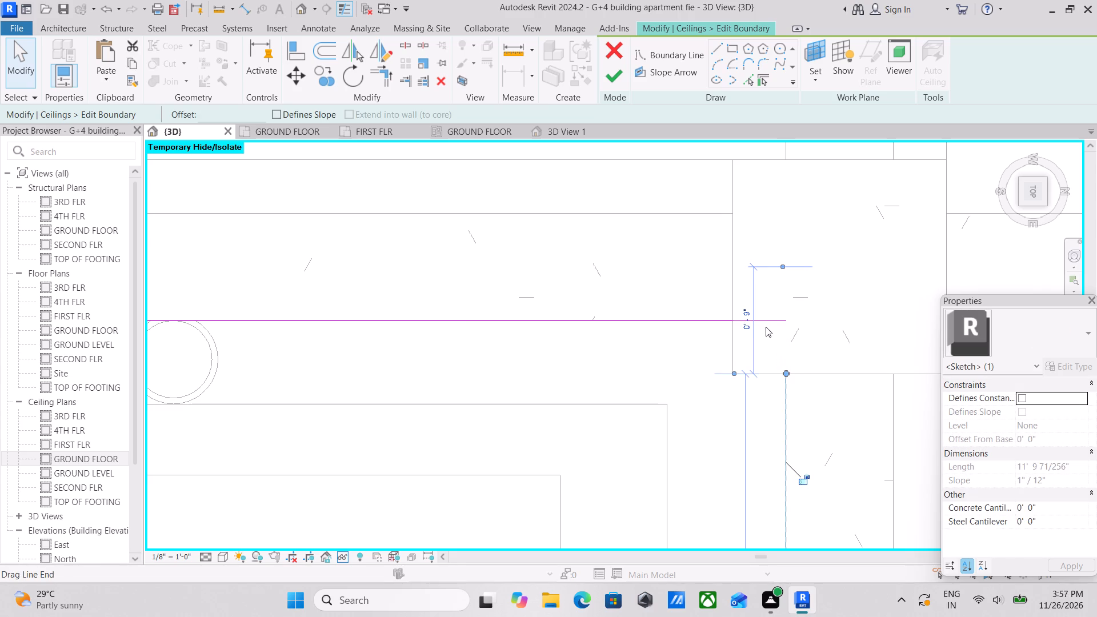
key(Escape)
click(767, 317)
drag(788, 318, 754, 321)
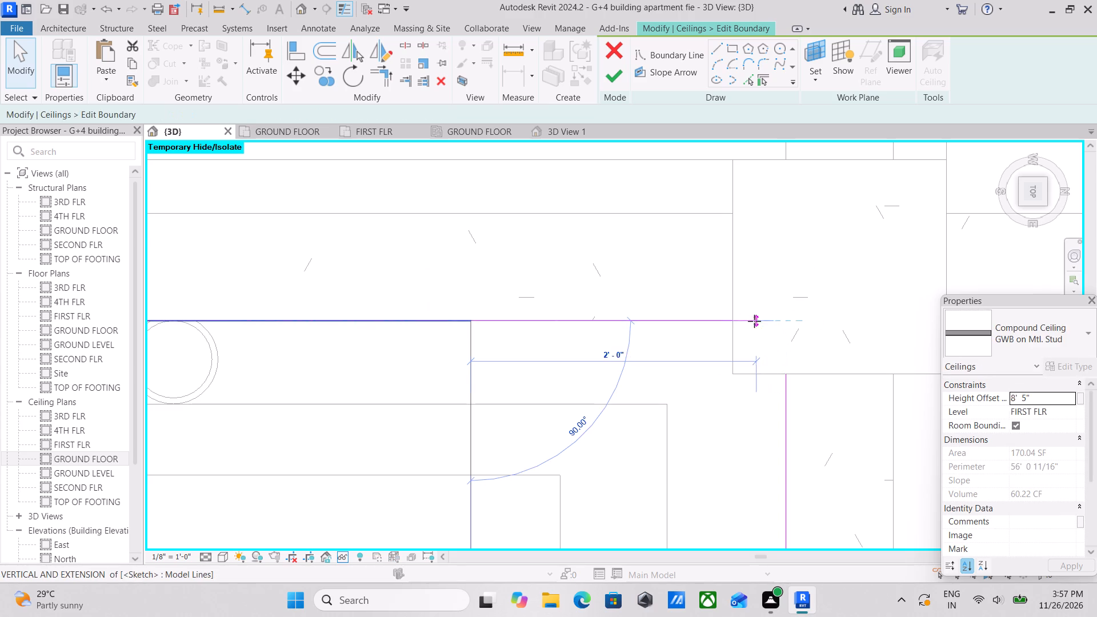
drag(754, 321, 735, 322)
key(Escape)
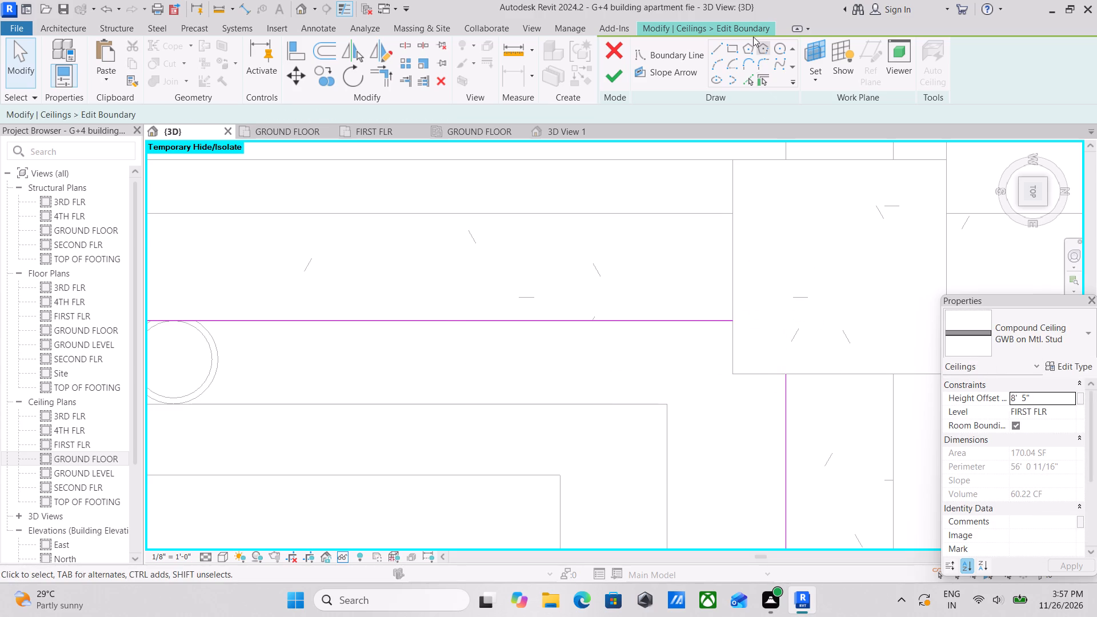
Draw two boundary lines around the exposed corner of the 18" x 18" column to join the shortened edges, the first about 4 1/2" long.
click(712, 47)
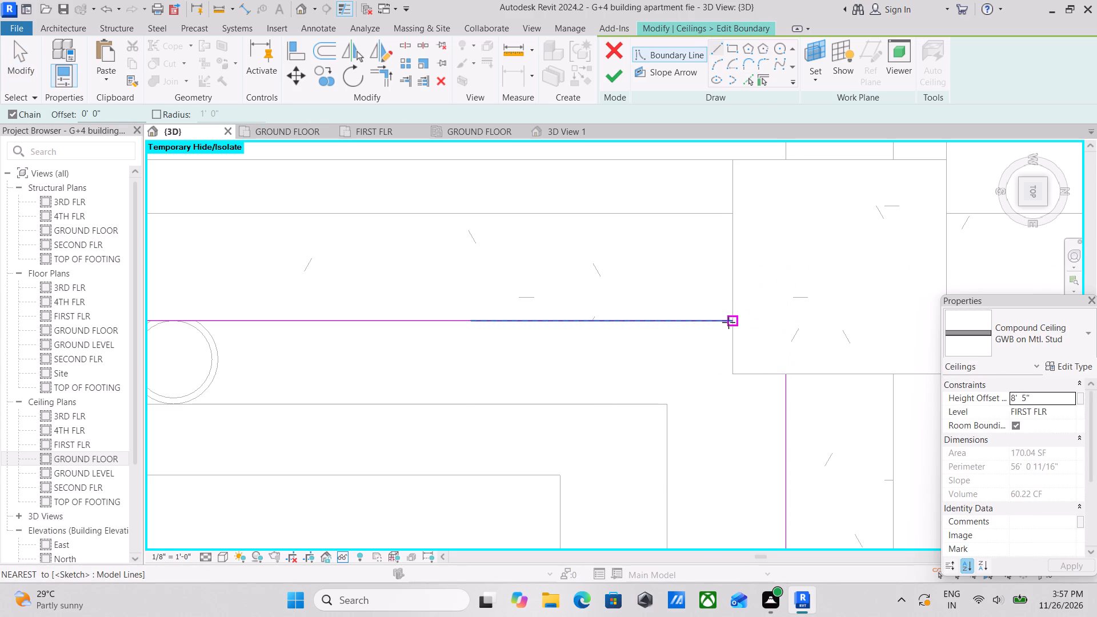
click(730, 322)
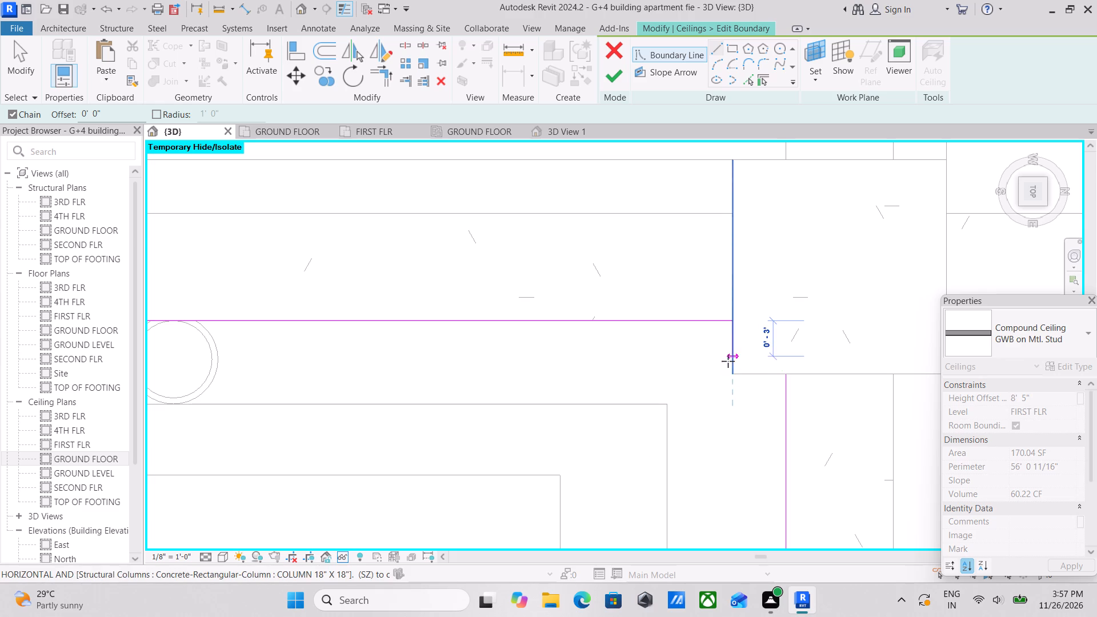
scroll(728, 364, up, 4)
click(735, 379)
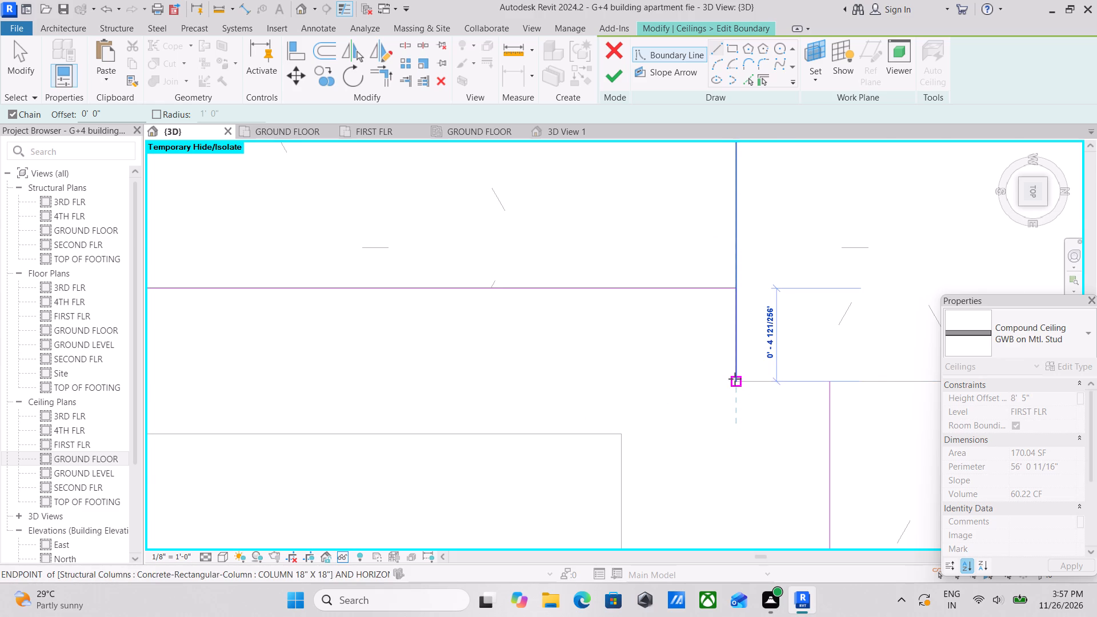
click(830, 383)
key(Escape)
scroll(830, 383, down, 5)
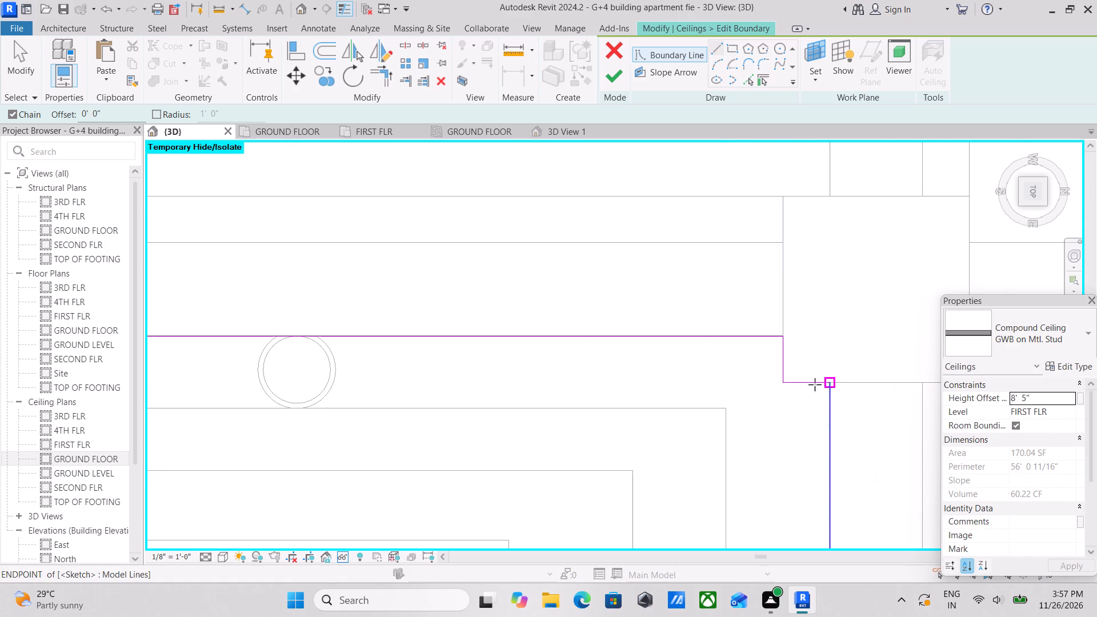
scroll(730, 390, down, 4)
middle_drag(722, 387, 779, 217)
scroll(759, 344, down, 3)
middle_drag(755, 341, 786, 219)
key(Escape)
key(Escape)
scroll(766, 366, down, 2)
middle_drag(766, 366, 787, 247)
key(Escape)
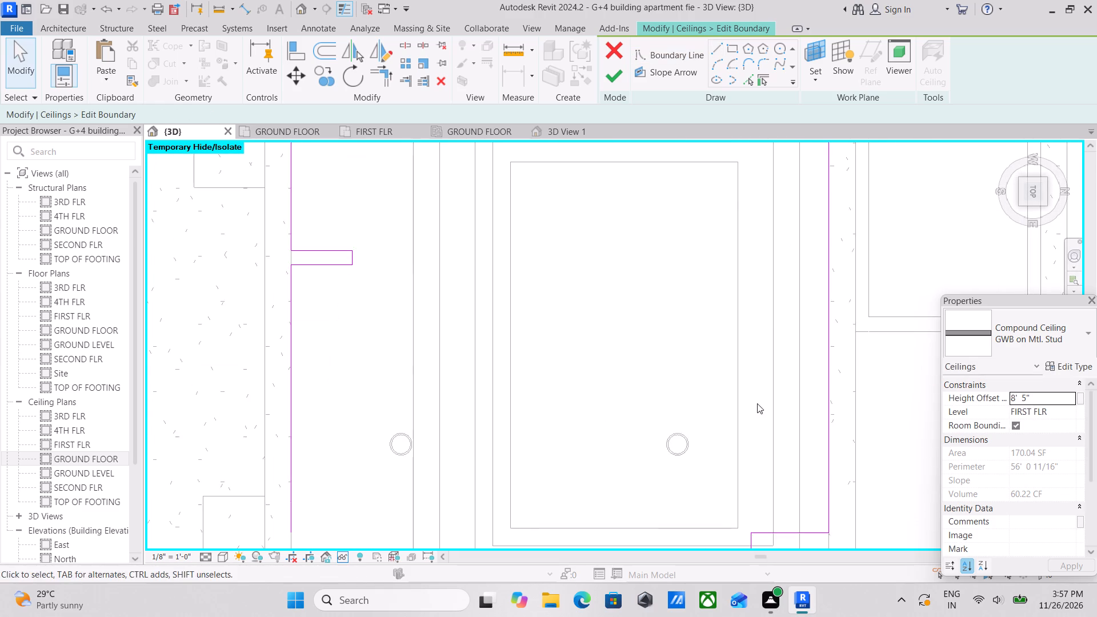
Delete the two boundary lines forming the rectangular jog at the corner near the 18" x 18" column.
scroll(751, 410, down, 1)
middle_drag(750, 410, 768, 274)
scroll(823, 412, up, 4)
scroll(815, 359, up, 2)
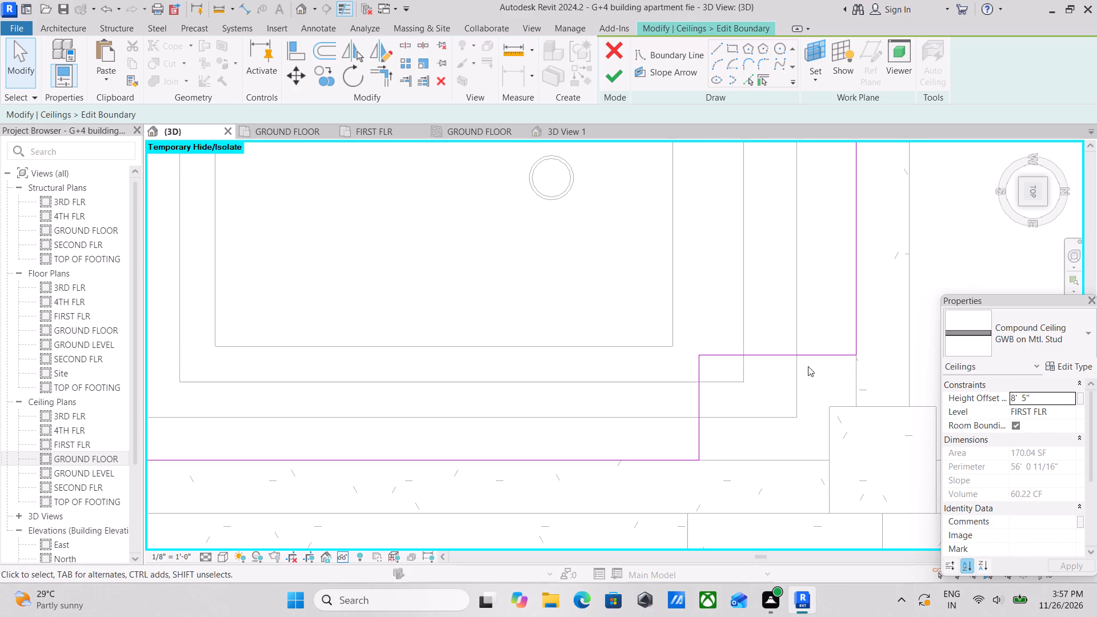
click(753, 360)
right_click(753, 360)
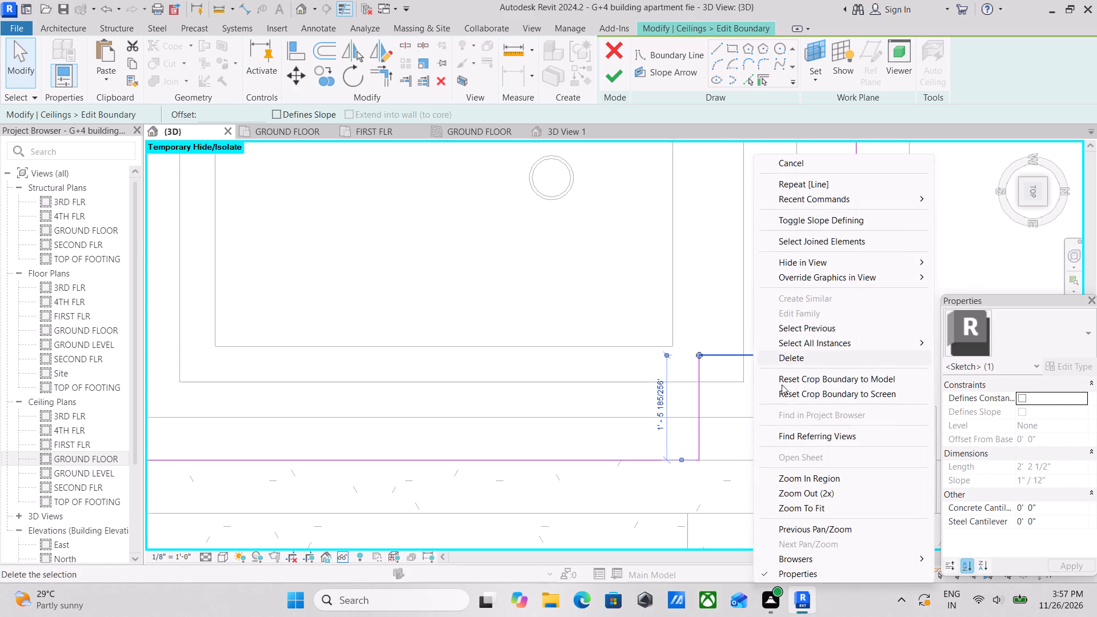
click(796, 355)
click(696, 392)
right_click(696, 392)
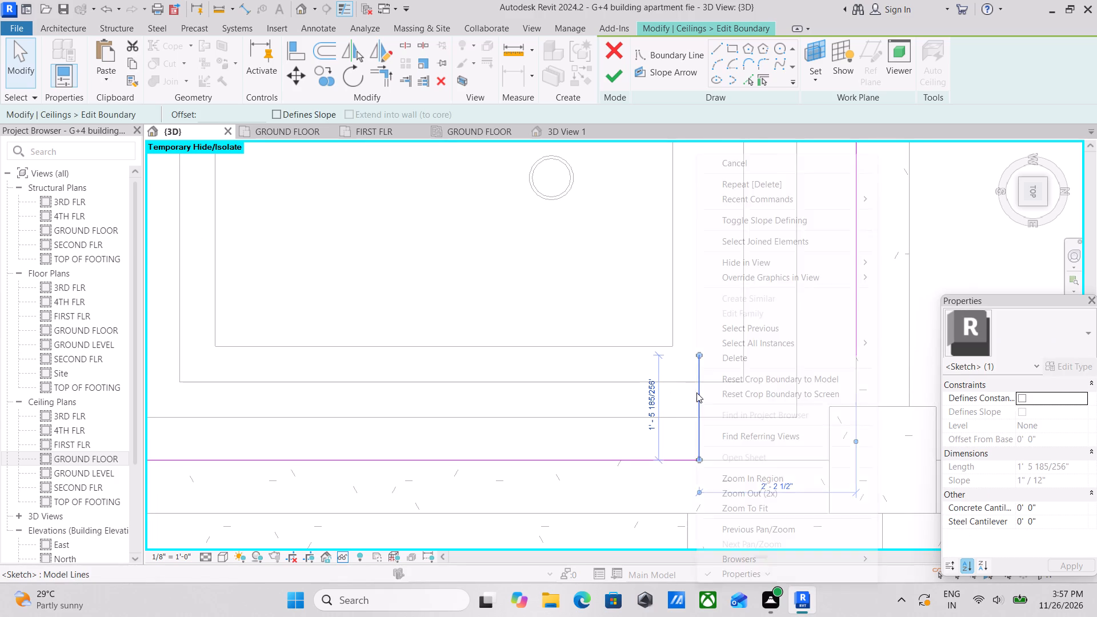
click(751, 363)
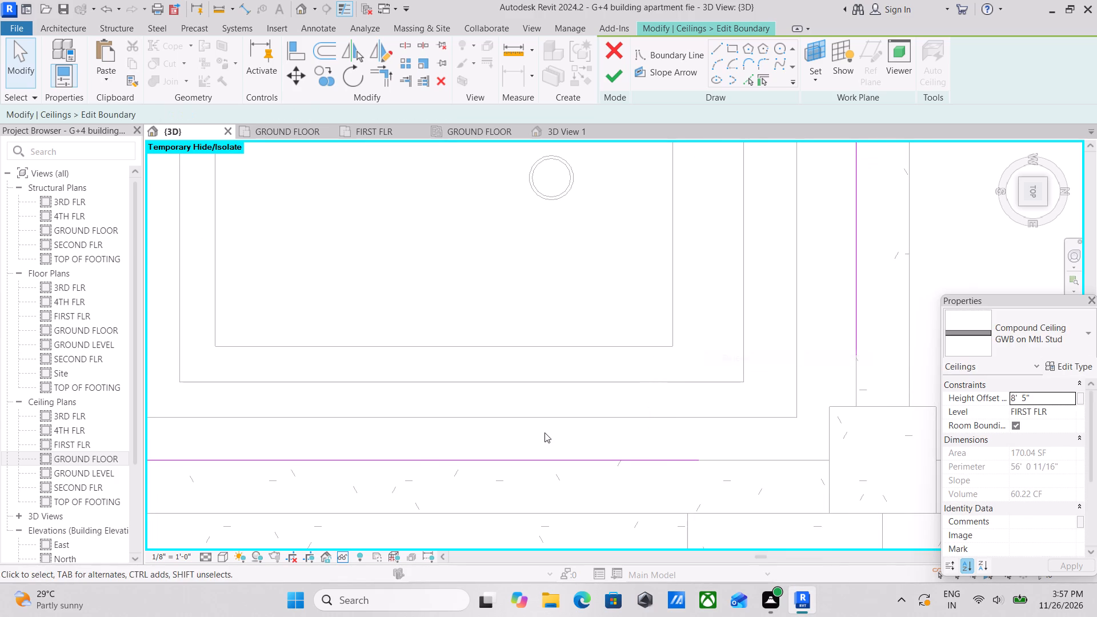
Extend the long boundary edge on the narrow notch's side so it ends exactly on the face of the opposite corner's column.
scroll(545, 432, down, 1)
middle_drag(554, 430, 827, 404)
scroll(501, 428, down, 2)
middle_drag(501, 428, 700, 433)
scroll(364, 379, up, 2)
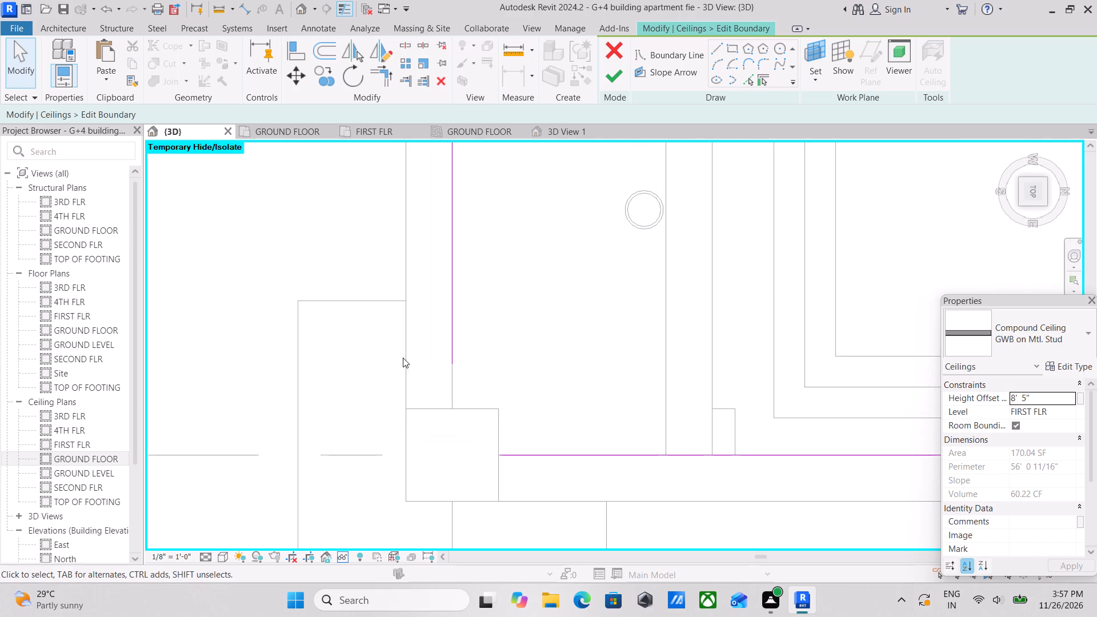
scroll(403, 358, up, 1)
click(462, 361)
drag(459, 367, 459, 388)
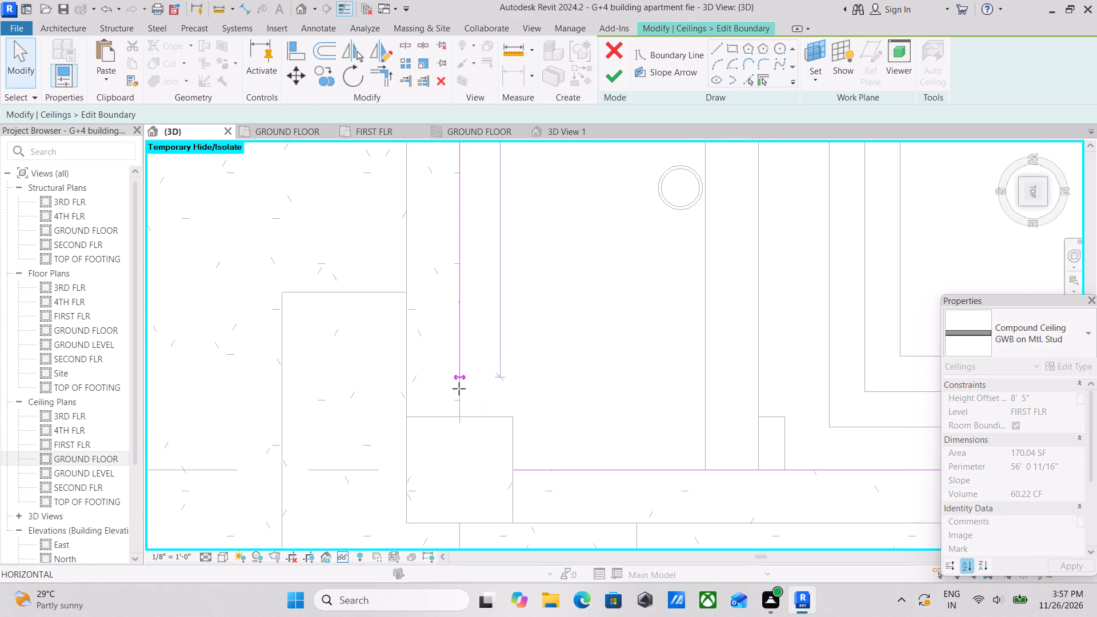
drag(459, 388, 462, 418)
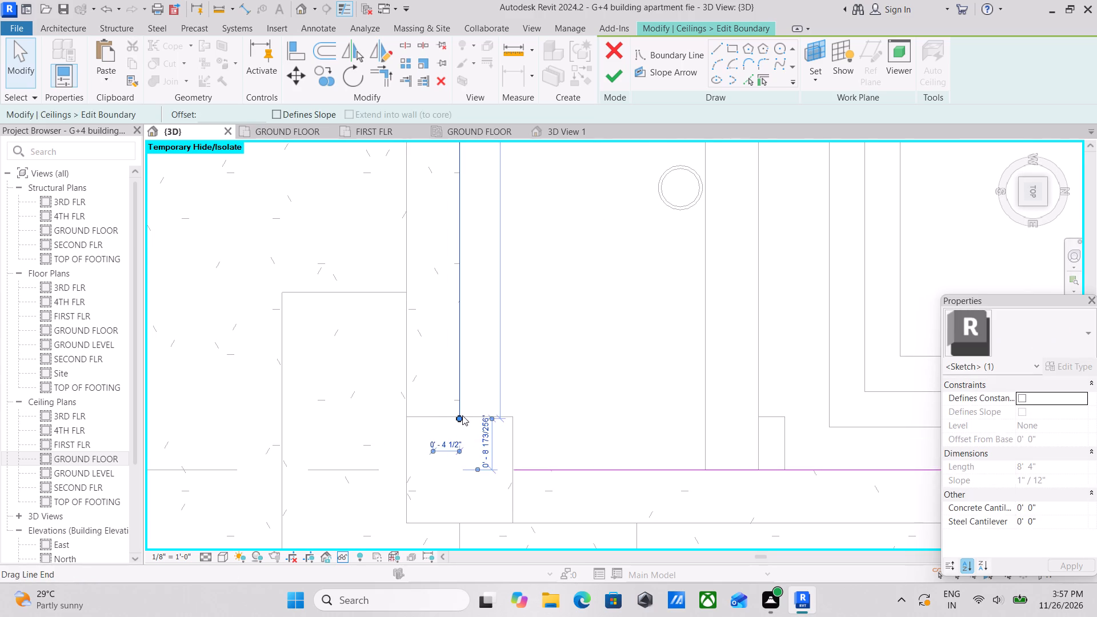
scroll(462, 415, up, 4)
key(Escape)
scroll(451, 421, up, 13)
key(Escape)
click(469, 432)
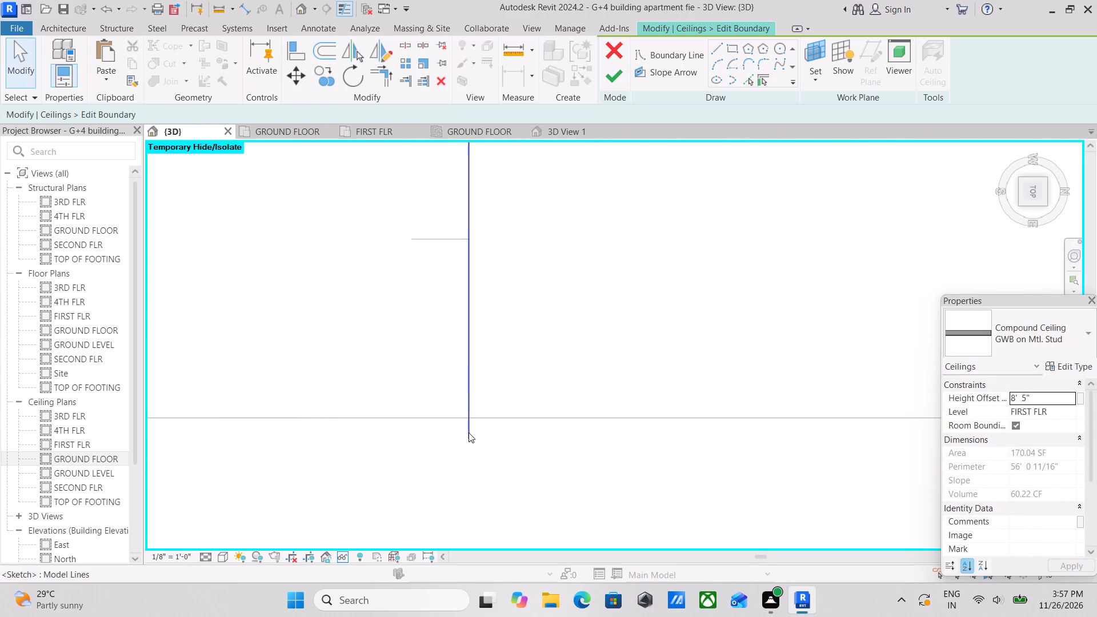
drag(469, 439, 473, 418)
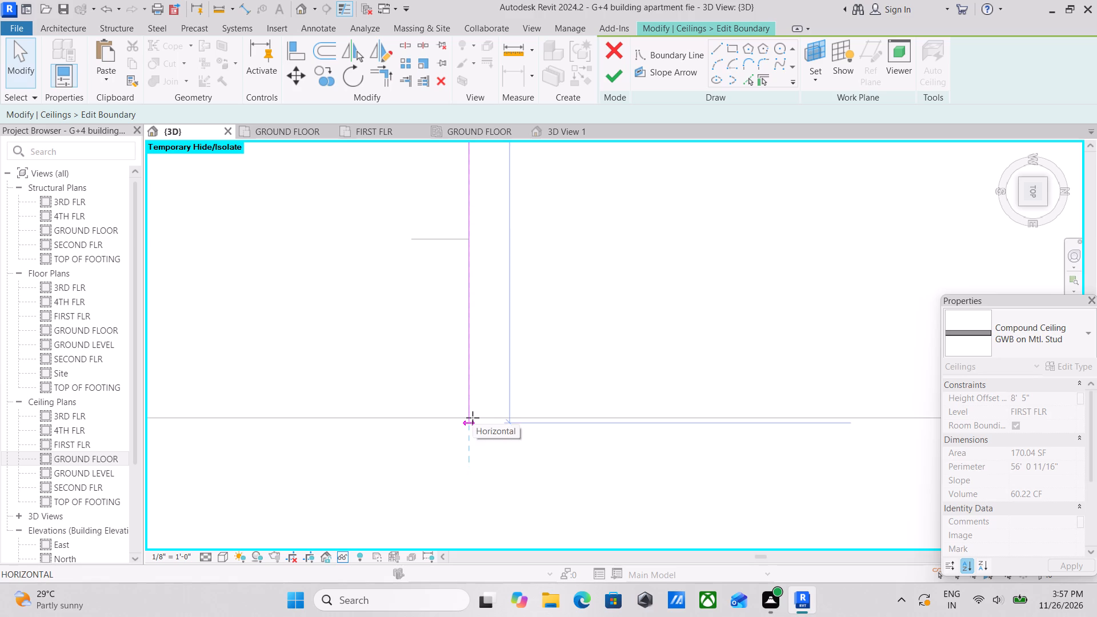
drag(473, 418, 474, 419)
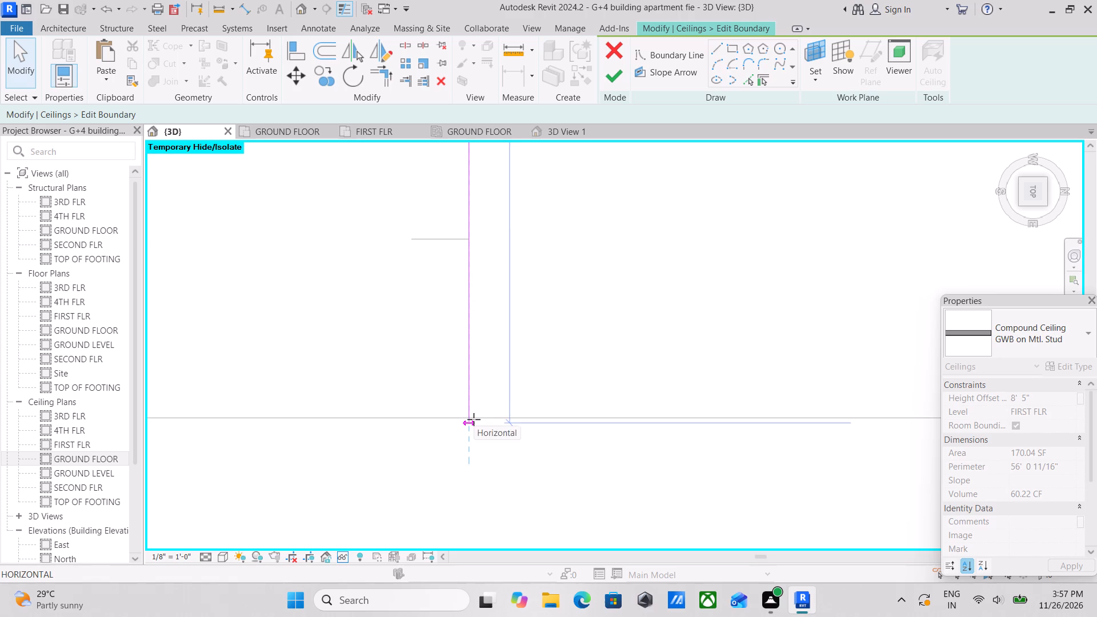
drag(474, 419, 473, 417)
scroll(470, 418, up, 8)
key(Escape)
key(Escape)
click(465, 422)
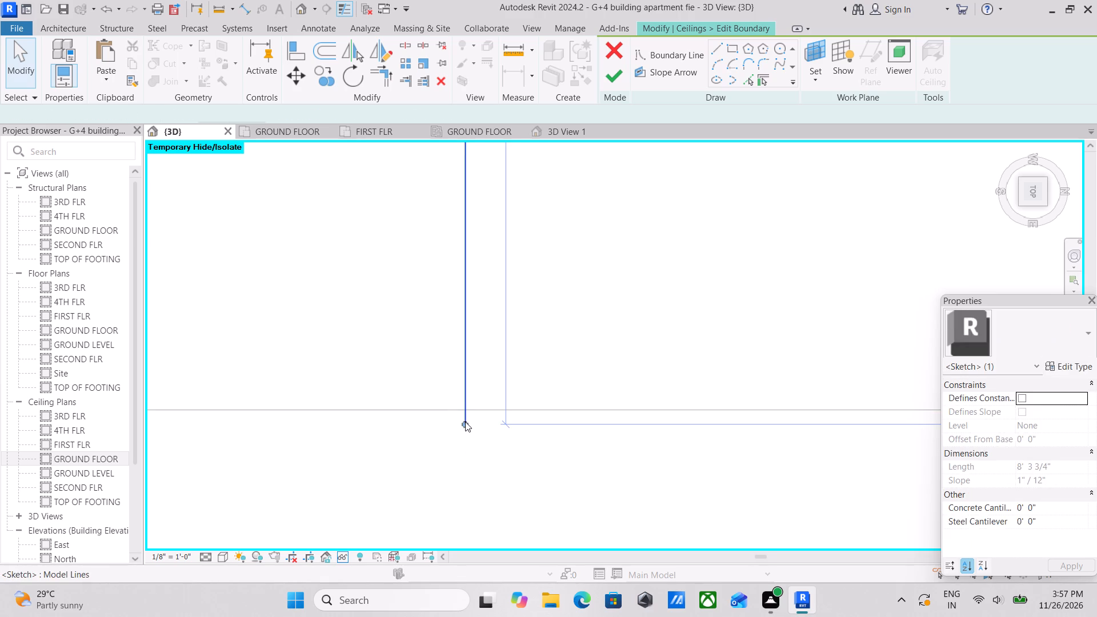
drag(465, 422, 467, 411)
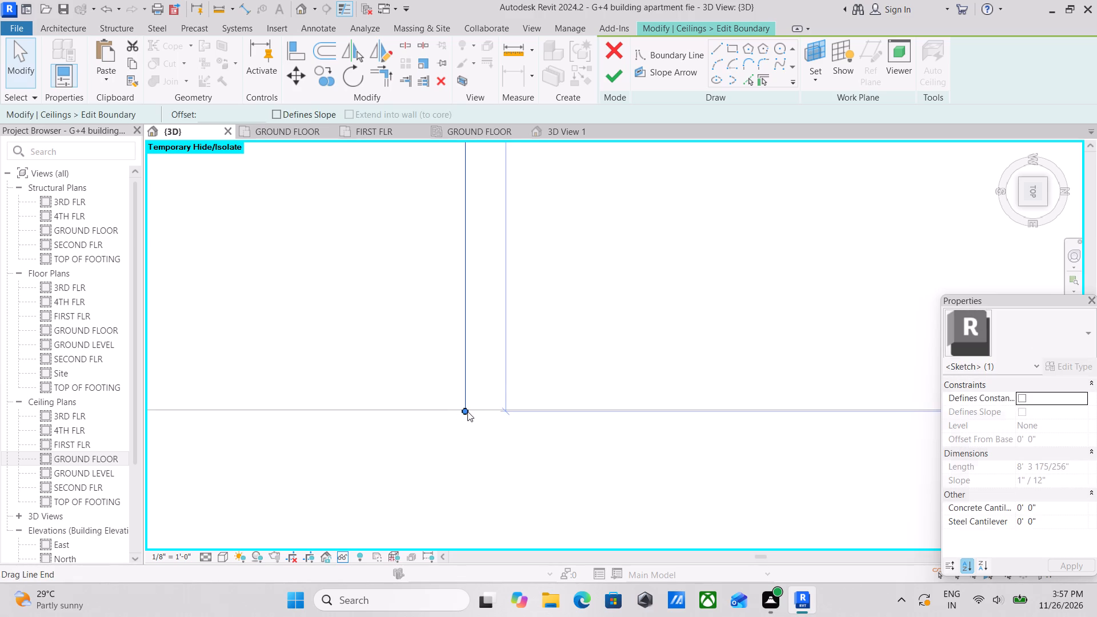
key(Escape)
Draw a boundary line about 9" long from that edge's end along the column face to the column's exposed corner.
click(712, 45)
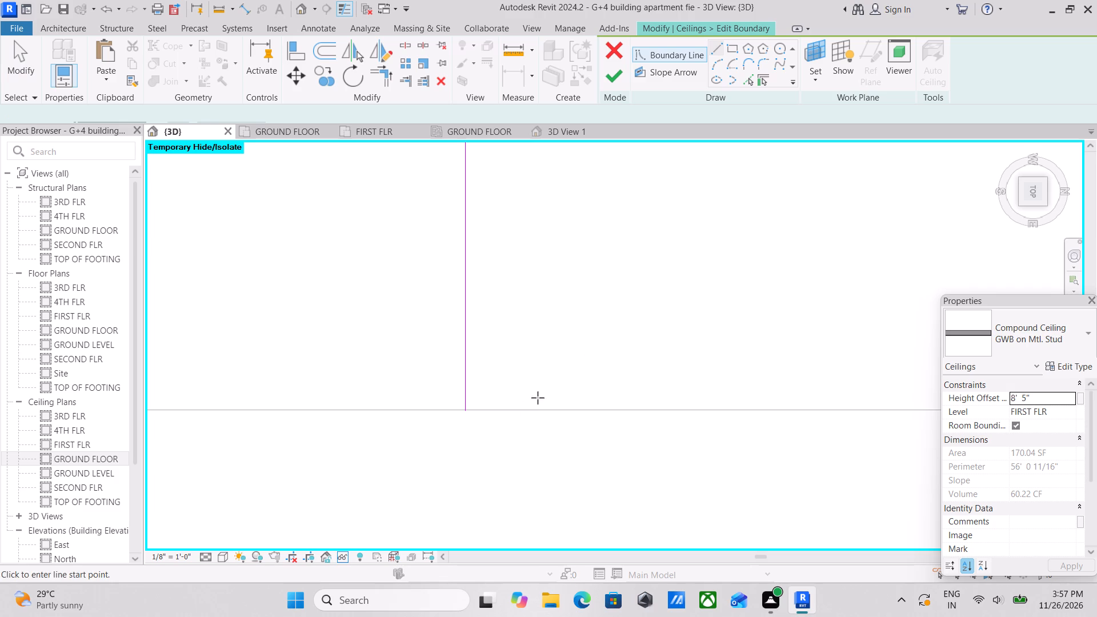
click(470, 410)
middle_drag(730, 402, 565, 382)
middle_drag(779, 398, 763, 399)
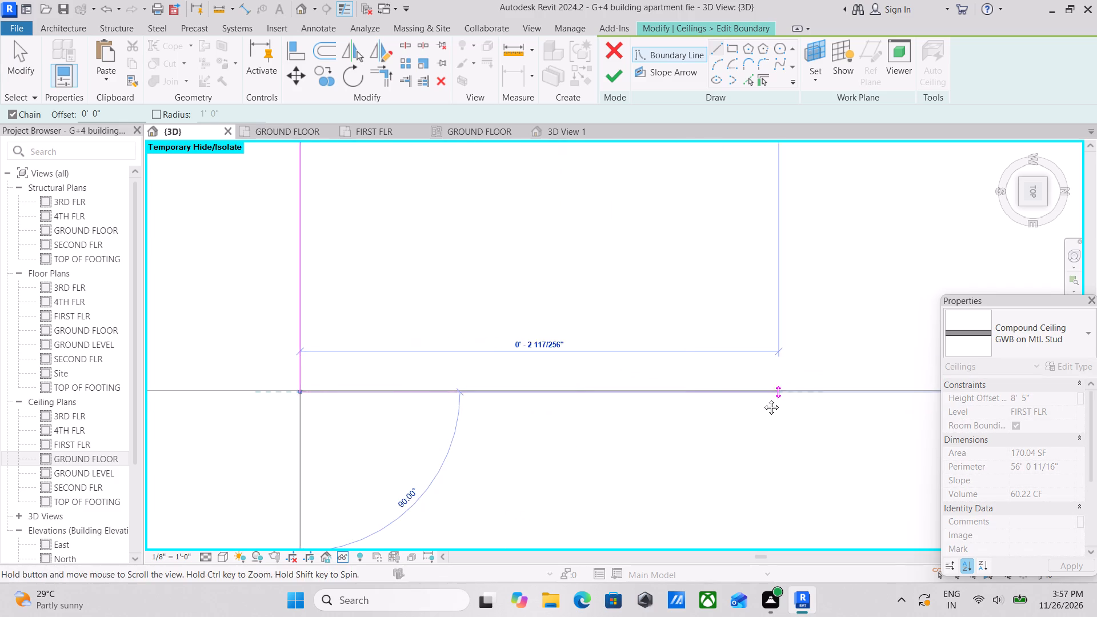
middle_drag(763, 399, 497, 386)
middle_drag(788, 376, 530, 375)
scroll(536, 372, down, 15)
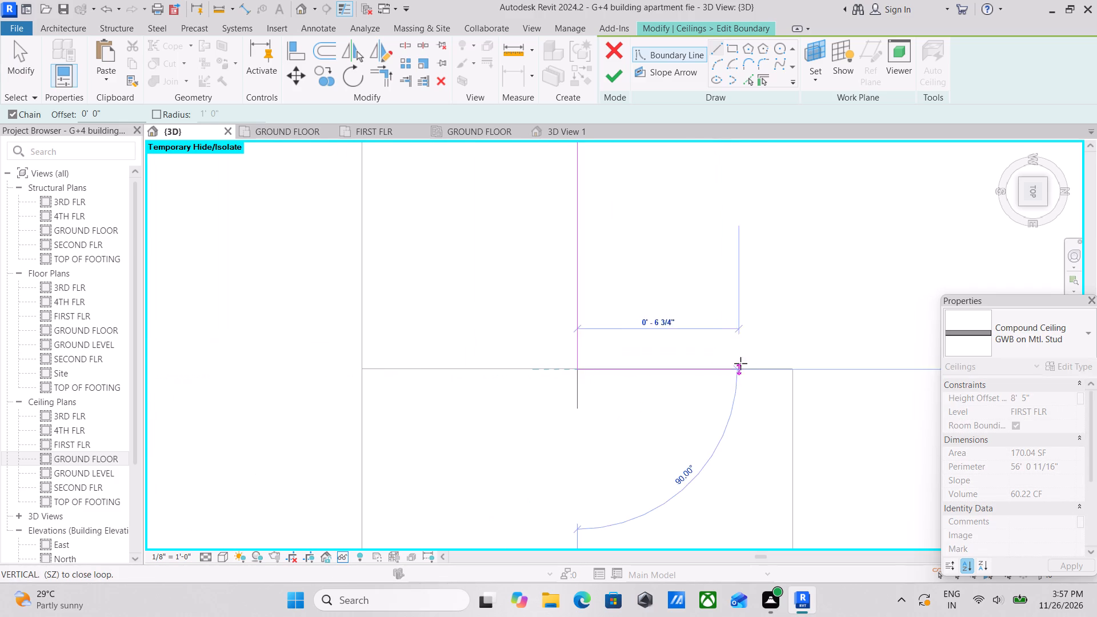
middle_drag(740, 363, 659, 384)
scroll(707, 383, up, 20)
scroll(707, 383, up, 5)
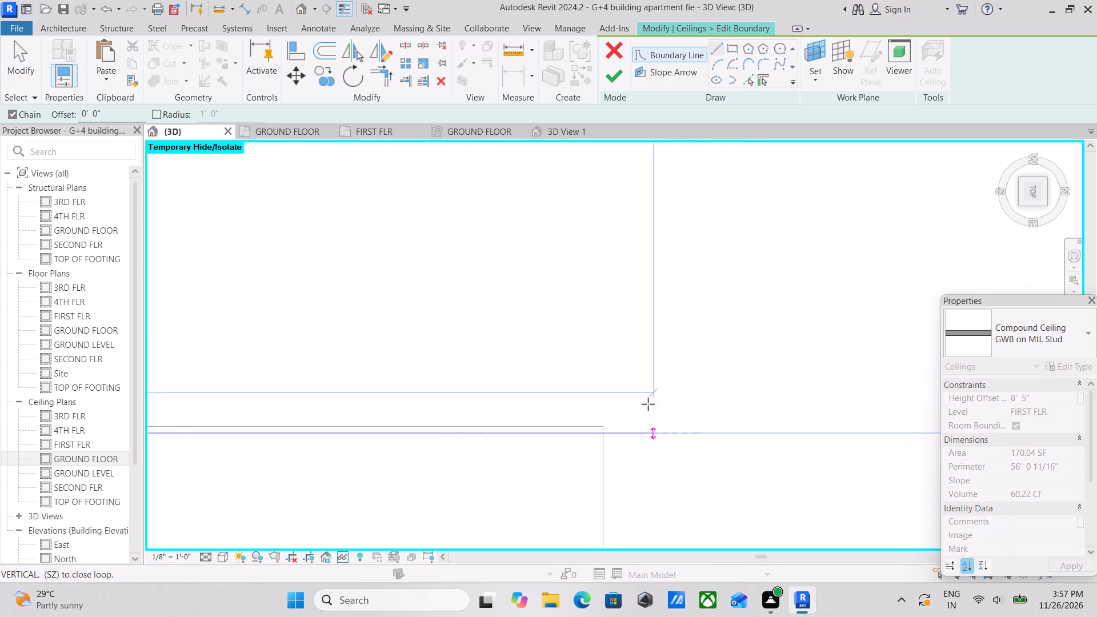
scroll(588, 417, up, 3)
click(615, 439)
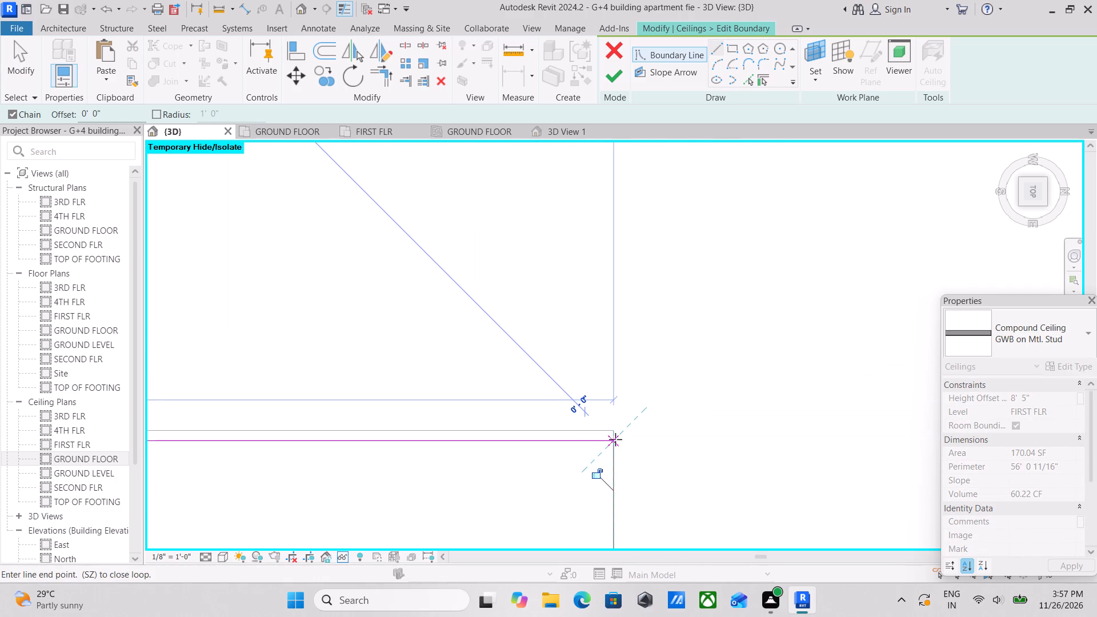
key(Escape)
key(Escape)
scroll(629, 466, up, 3)
key(Escape)
middle_drag(622, 457, 871, 450)
key(Escape)
scroll(747, 455, up, 1)
key(Escape)
middle_drag(640, 432, 893, 402)
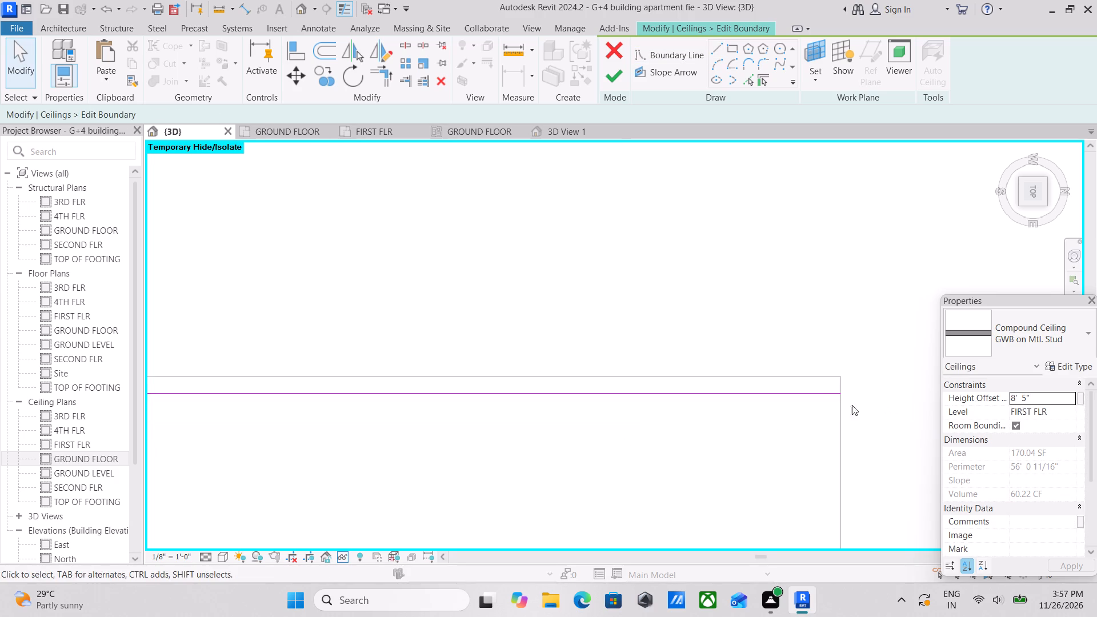
scroll(812, 408, down, 3)
key(Escape)
Move the new 9" boundary line so its endpoint sits exactly on the column's corner.
click(744, 402)
scroll(734, 408, down, 2)
middle_drag(731, 410, 805, 415)
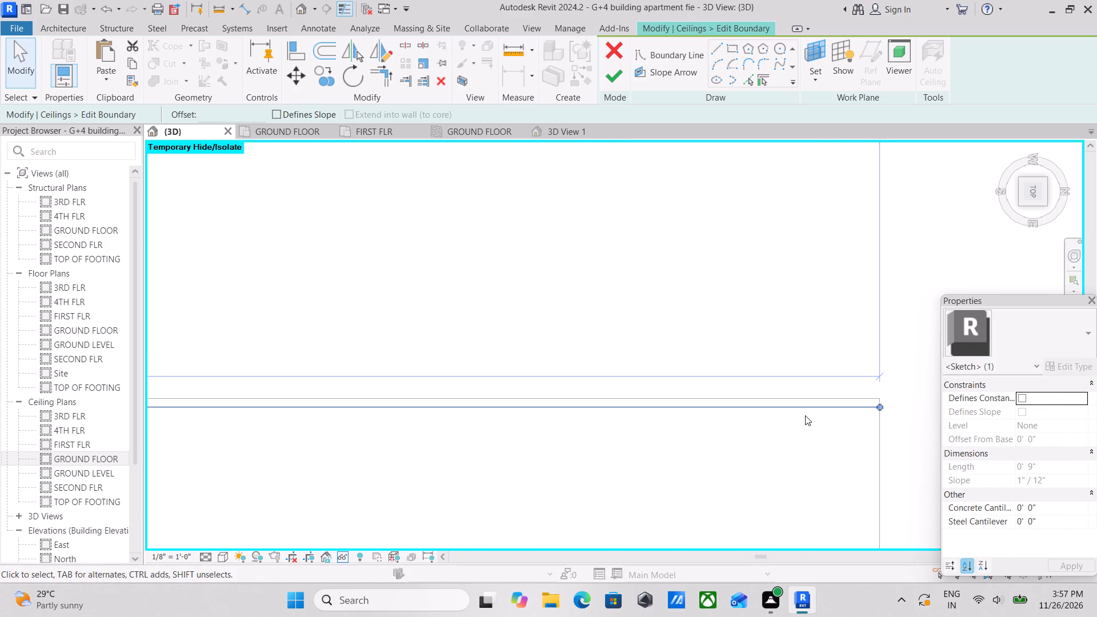
key(m)
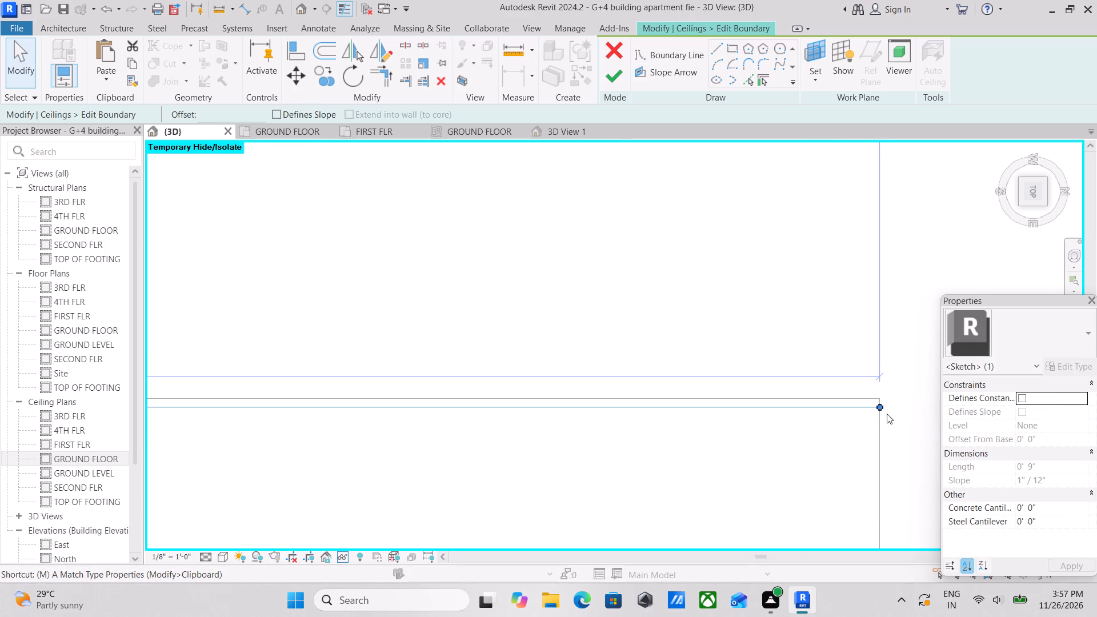
click(289, 70)
scroll(847, 398, up, 2)
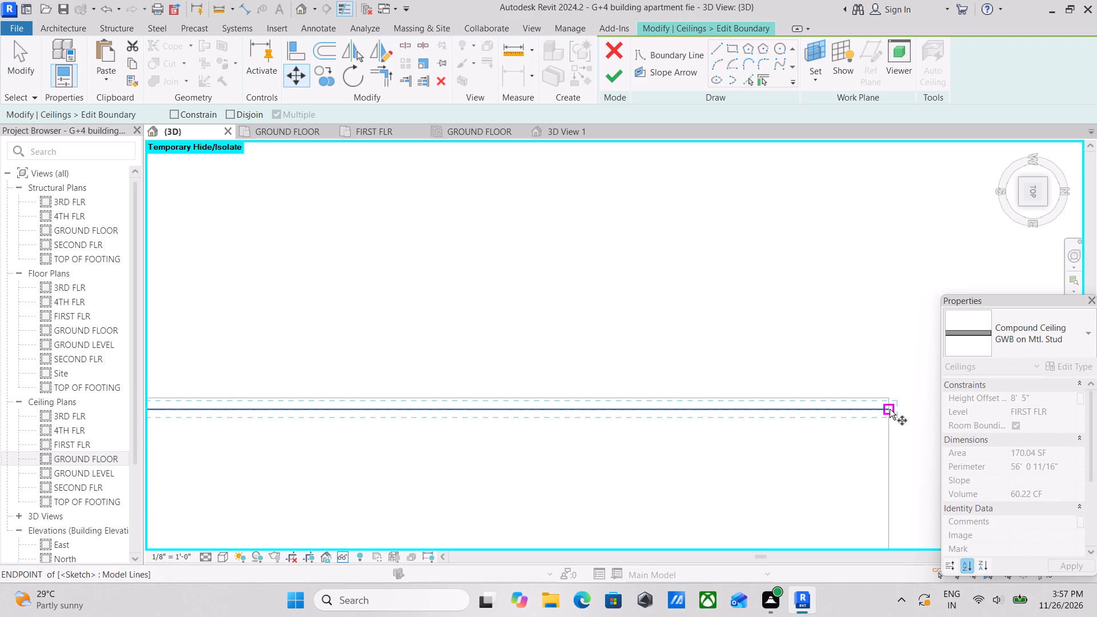
click(890, 409)
click(890, 400)
scroll(885, 401, down, 4)
key(Escape)
scroll(884, 401, down, 3)
key(Escape)
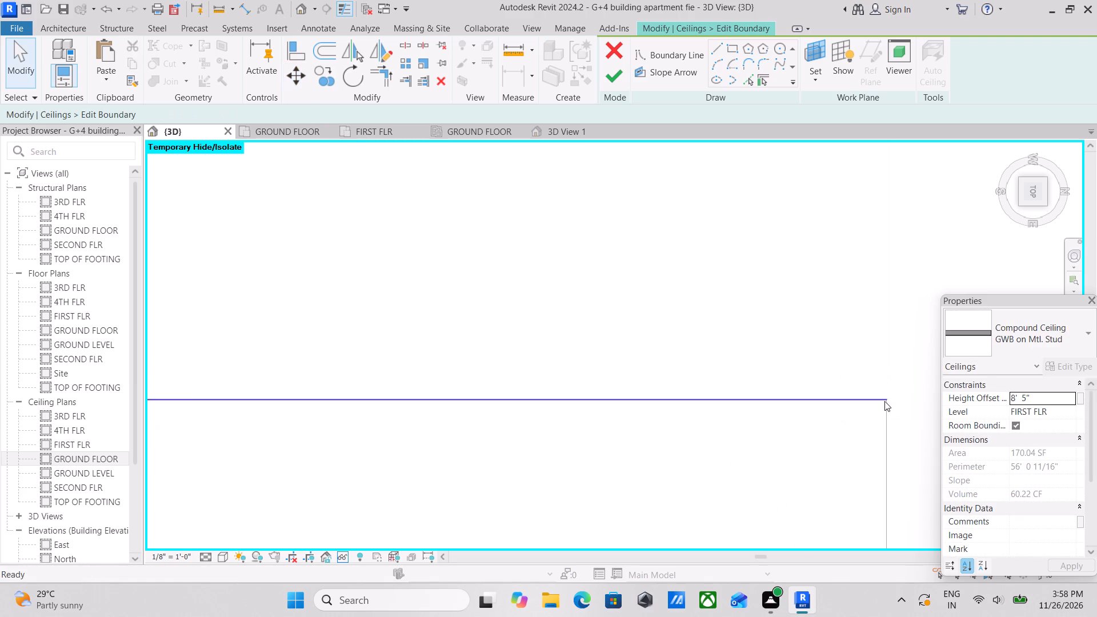
scroll(884, 401, down, 2)
key(Escape)
key(Escape)
scroll(720, 410, down, 17)
key(Escape)
key(Escape)
key(Escape)
key(Escape)
scroll(650, 411, down, 3)
middle_drag(655, 427, 661, 420)
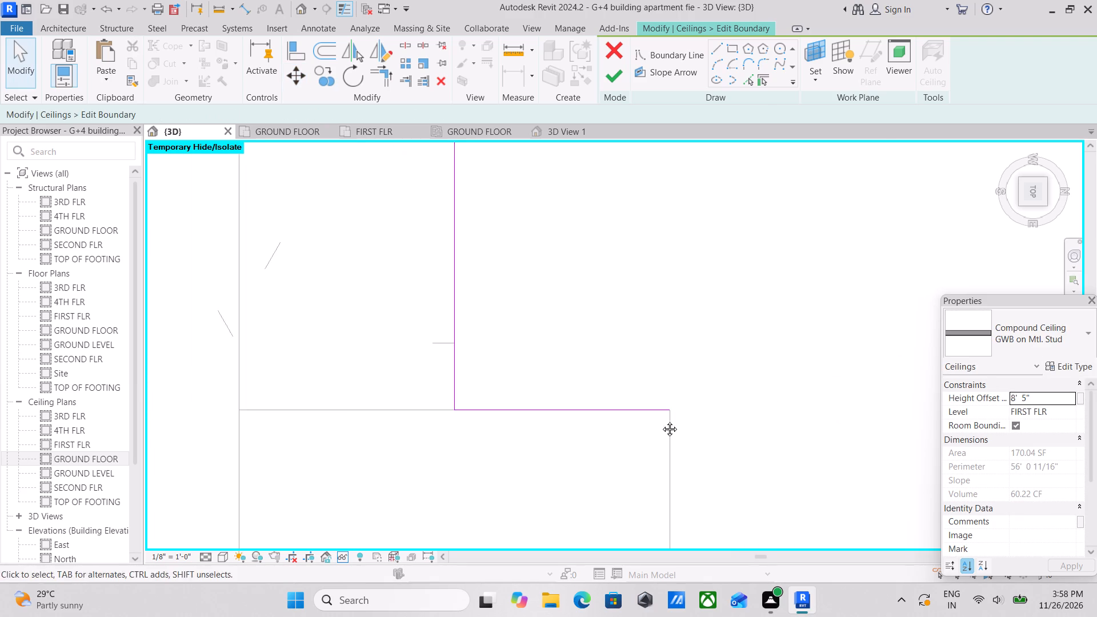
Draw a boundary line down the column's other face from its exposed corner to the end of the adjoining beam-side edge.
scroll(664, 413, down, 1)
middle_drag(661, 420, 706, 301)
scroll(707, 299, down, 9)
middle_drag(787, 344, 734, 419)
scroll(737, 415, down, 5)
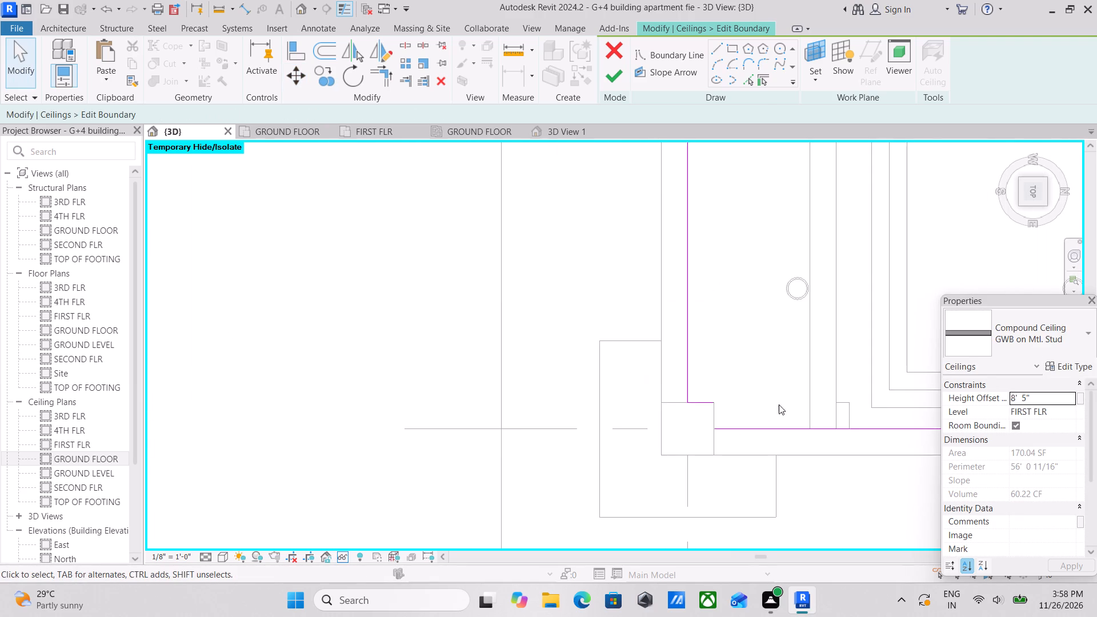
scroll(769, 414, up, 4)
click(717, 46)
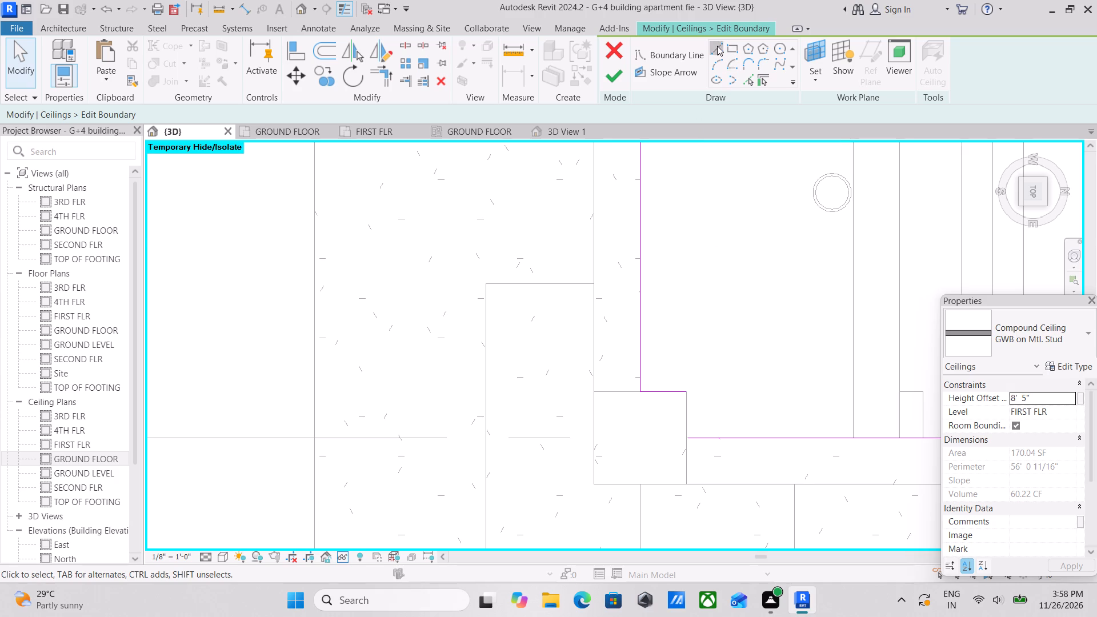
scroll(661, 441, up, 4)
click(710, 354)
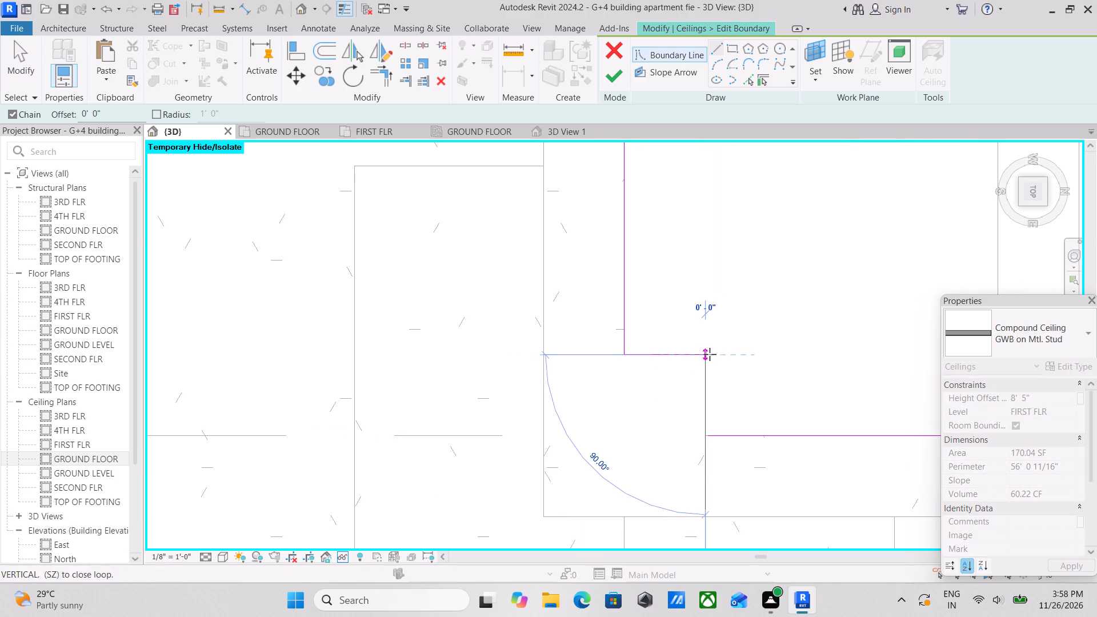
click(707, 439)
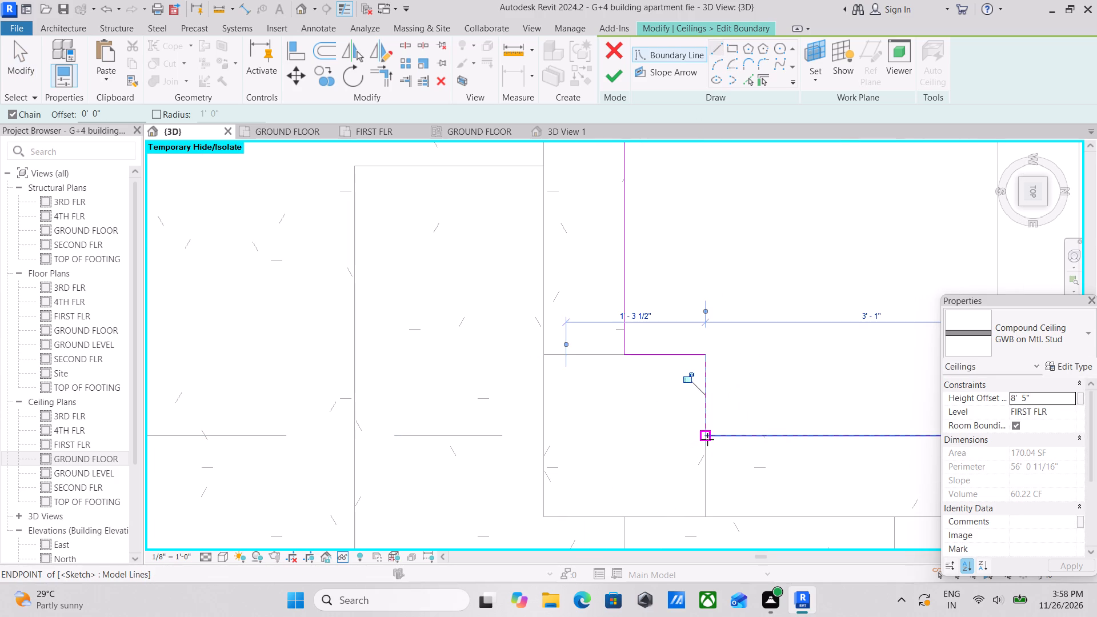
key(Escape)
key(Escape)
scroll(707, 439, down, 5)
key(Escape)
key(Escape)
scroll(775, 356, down, 3)
key(Escape)
scroll(775, 356, down, 5)
middle_drag(776, 359, 509, 408)
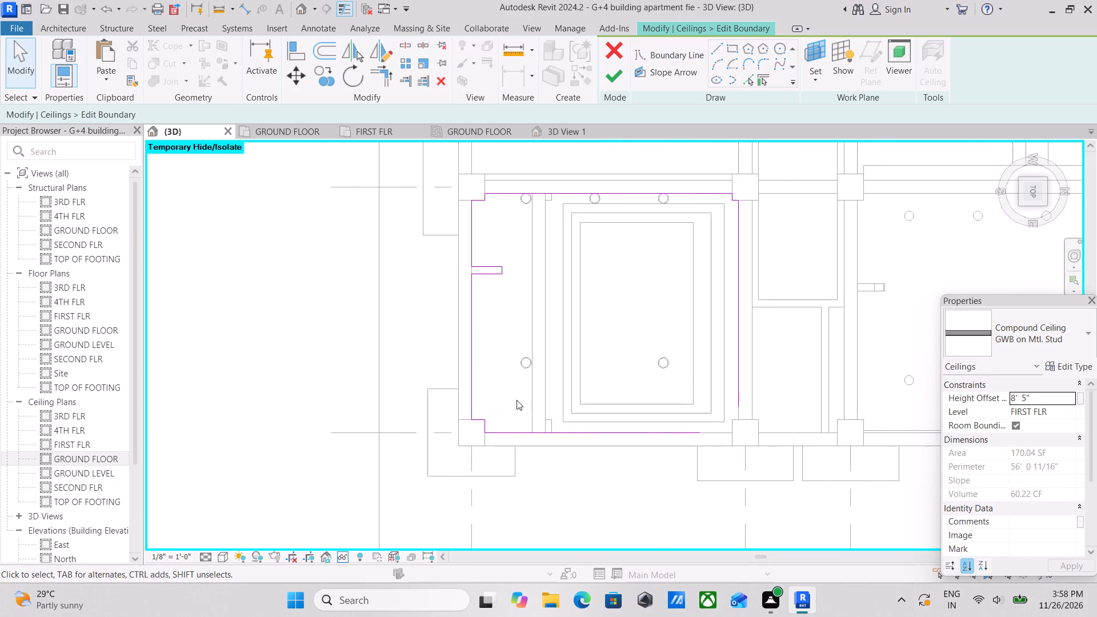
Delete the three boundary lines that form the narrow notch in the ceiling's long side.
scroll(700, 340, up, 6)
middle_drag(743, 328, 744, 385)
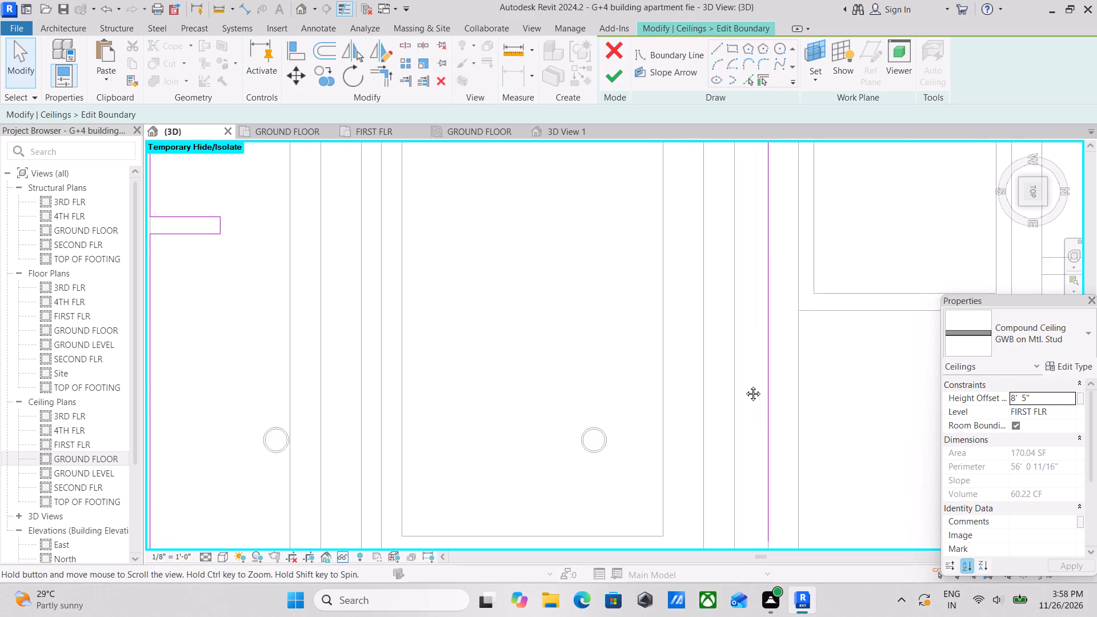
middle_drag(744, 385, 744, 388)
scroll(777, 278, down, 1)
middle_drag(777, 278, 775, 442)
scroll(775, 303, up, 2)
key(Escape)
scroll(375, 352, down, 1)
middle_drag(375, 352, 827, 303)
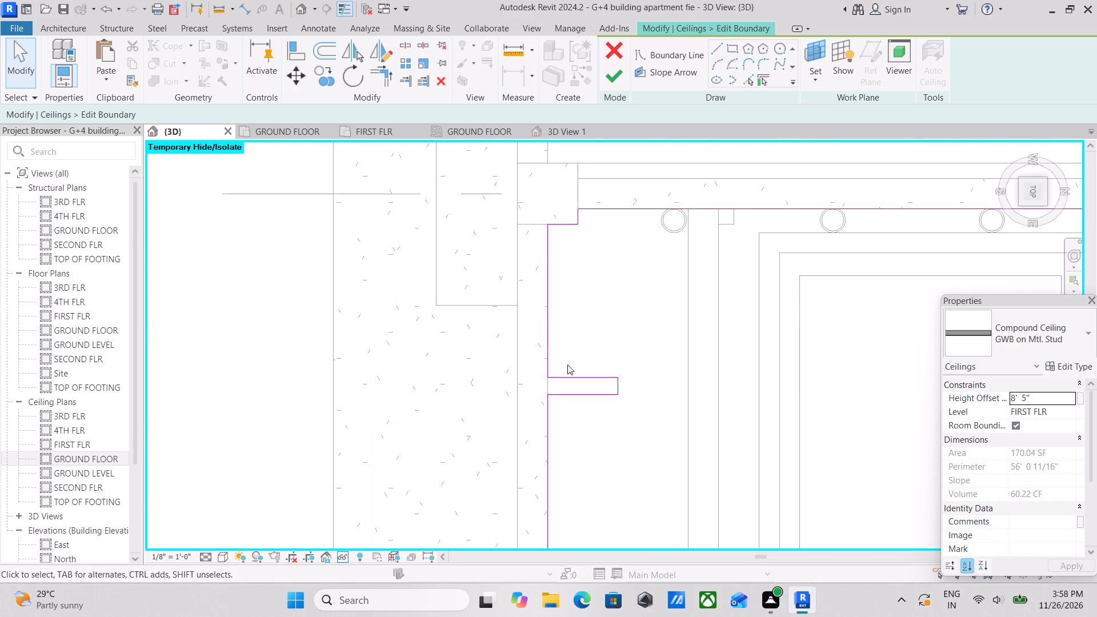
scroll(515, 379, up, 1)
scroll(545, 418, up, 3)
click(617, 391)
right_click(617, 391)
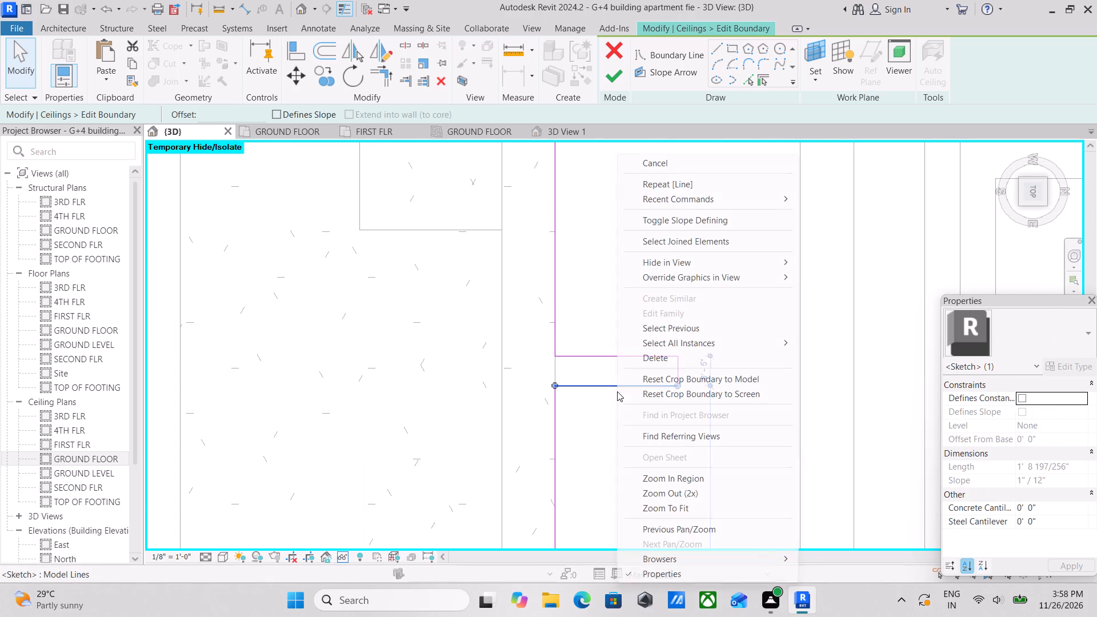
click(681, 358)
click(678, 368)
right_click(678, 368)
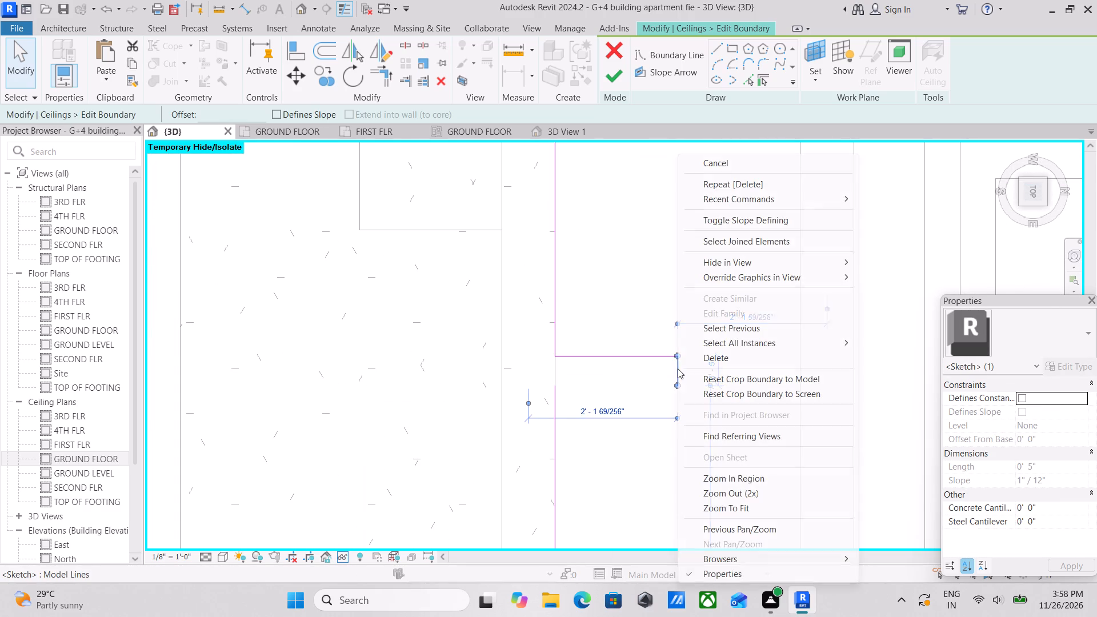
click(700, 354)
click(586, 357)
right_click(586, 357)
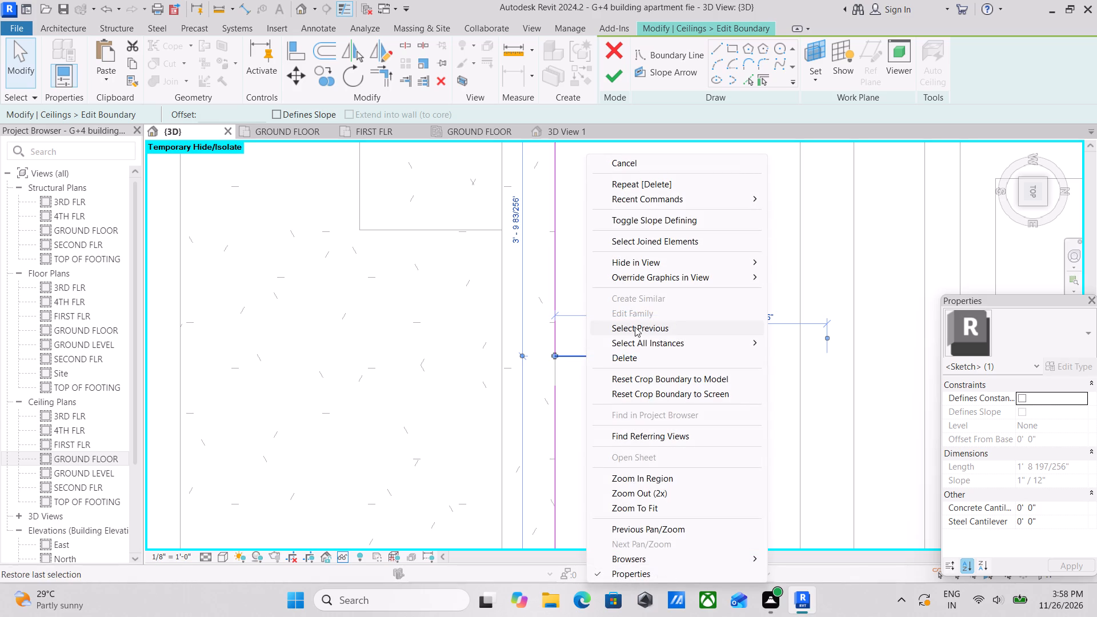
click(640, 361)
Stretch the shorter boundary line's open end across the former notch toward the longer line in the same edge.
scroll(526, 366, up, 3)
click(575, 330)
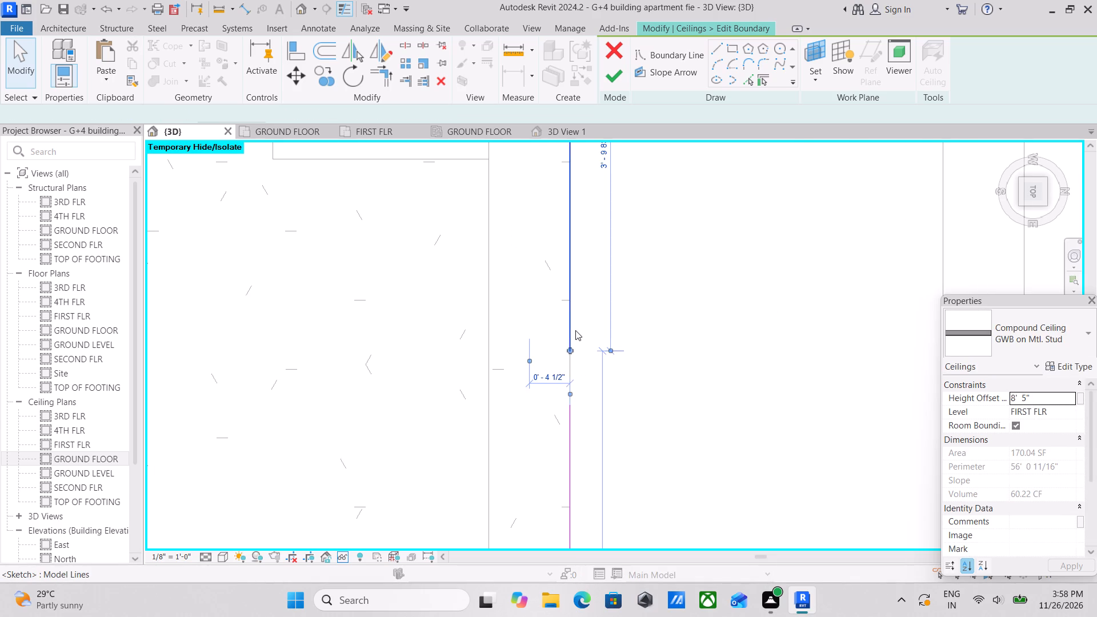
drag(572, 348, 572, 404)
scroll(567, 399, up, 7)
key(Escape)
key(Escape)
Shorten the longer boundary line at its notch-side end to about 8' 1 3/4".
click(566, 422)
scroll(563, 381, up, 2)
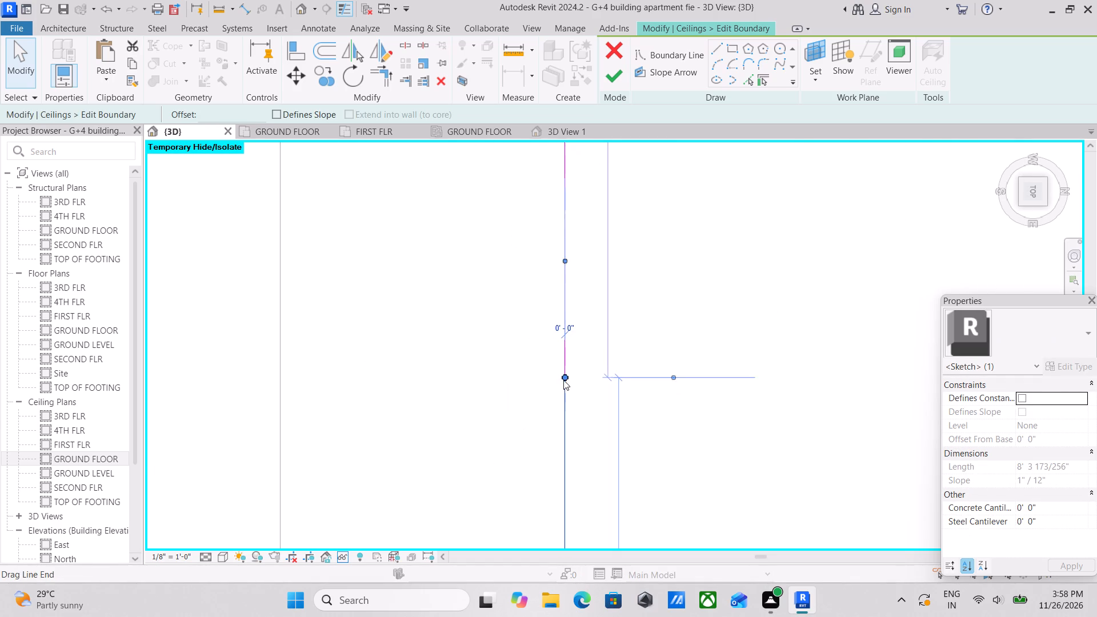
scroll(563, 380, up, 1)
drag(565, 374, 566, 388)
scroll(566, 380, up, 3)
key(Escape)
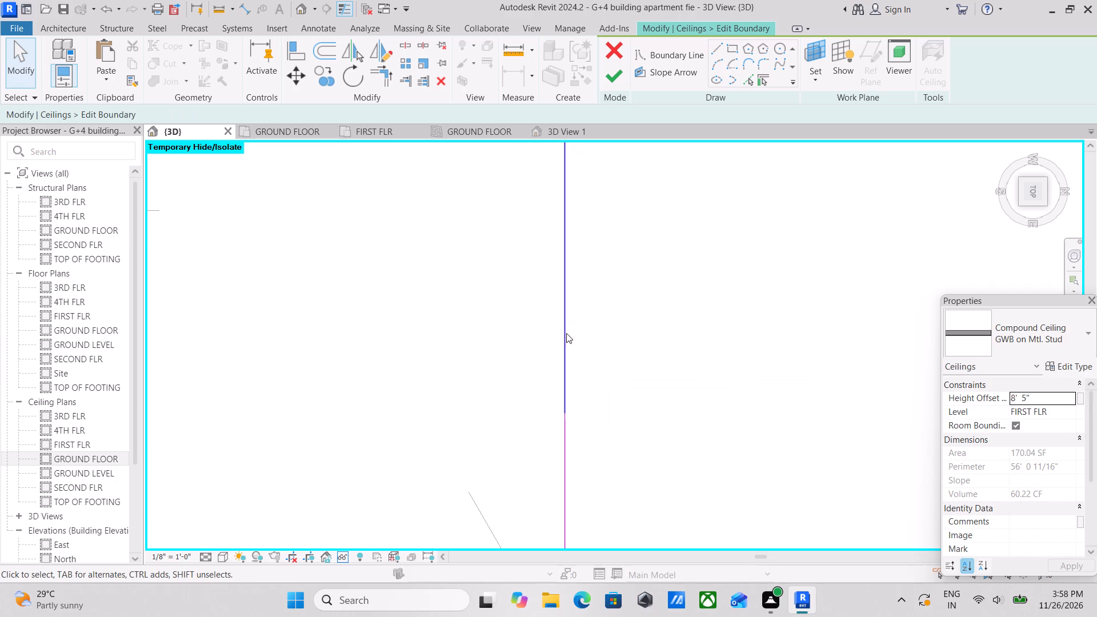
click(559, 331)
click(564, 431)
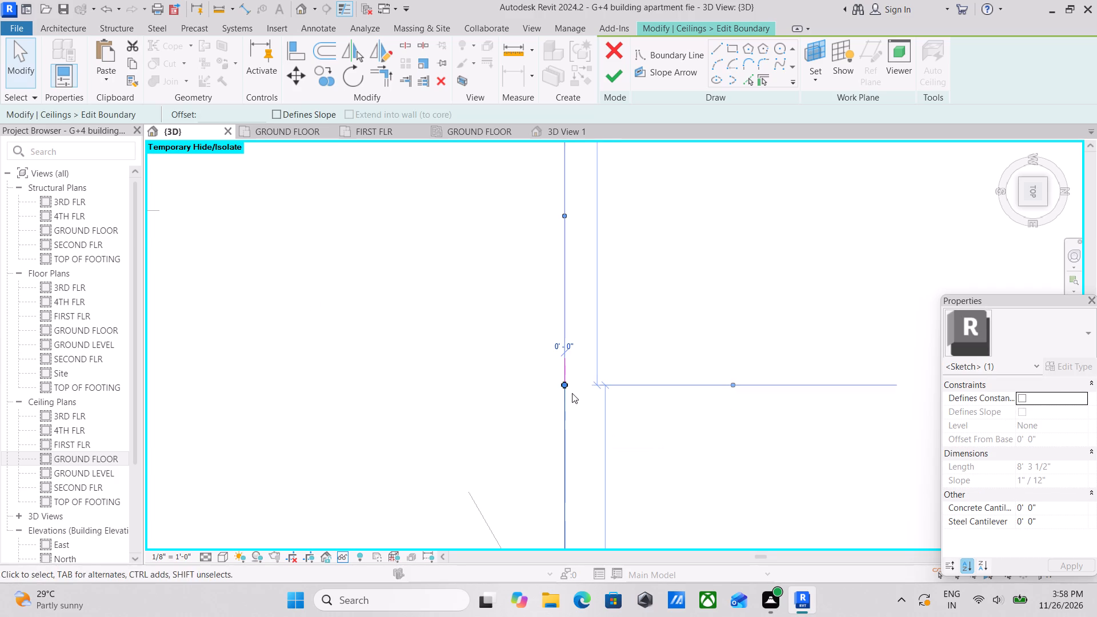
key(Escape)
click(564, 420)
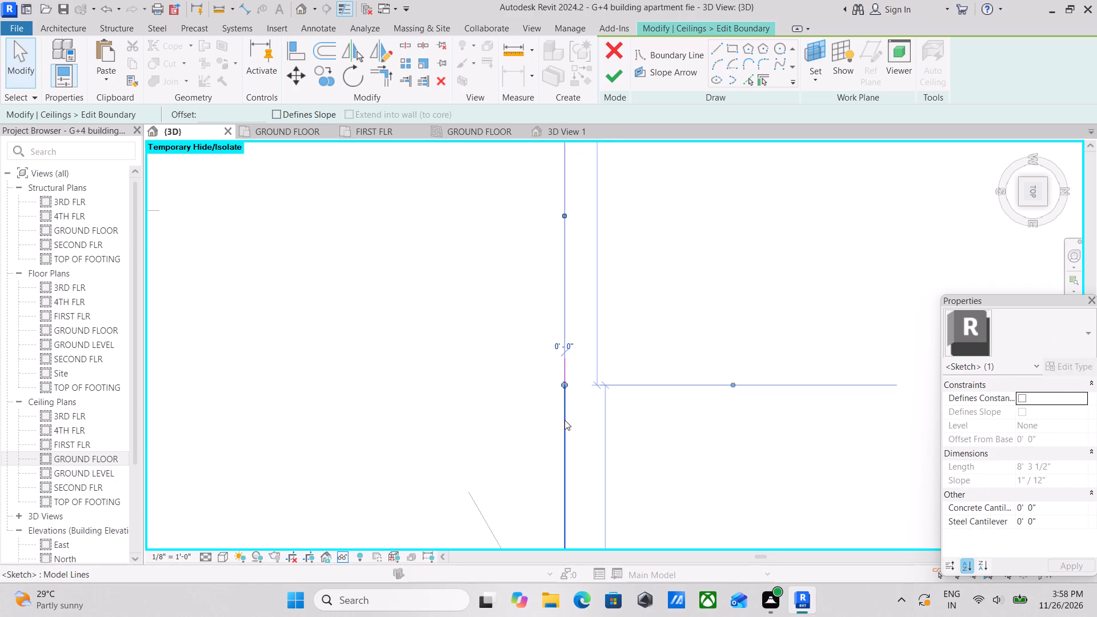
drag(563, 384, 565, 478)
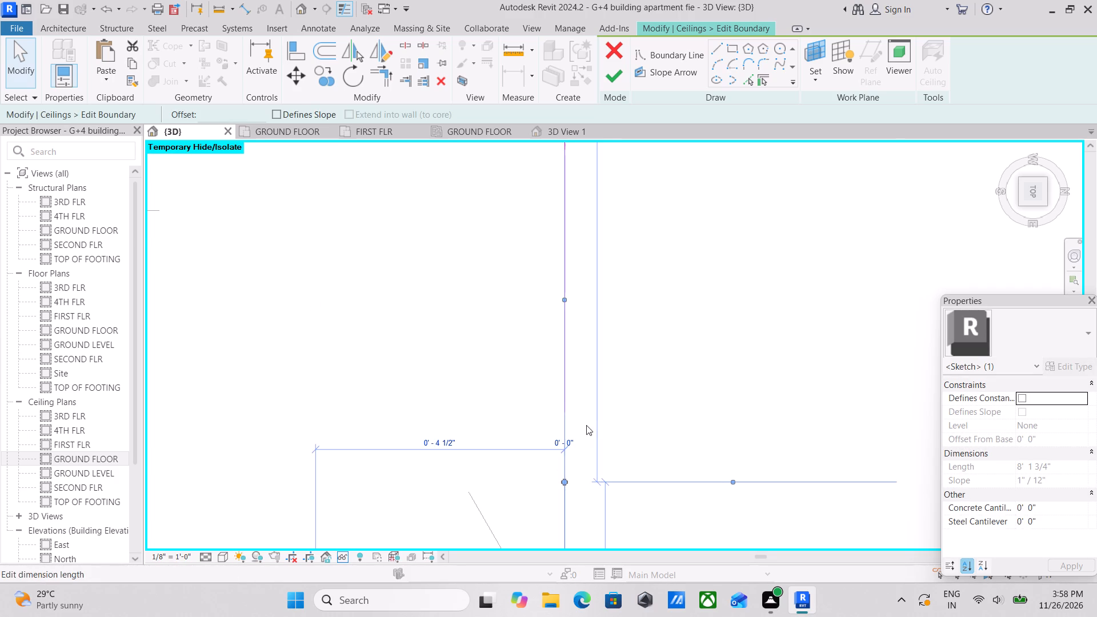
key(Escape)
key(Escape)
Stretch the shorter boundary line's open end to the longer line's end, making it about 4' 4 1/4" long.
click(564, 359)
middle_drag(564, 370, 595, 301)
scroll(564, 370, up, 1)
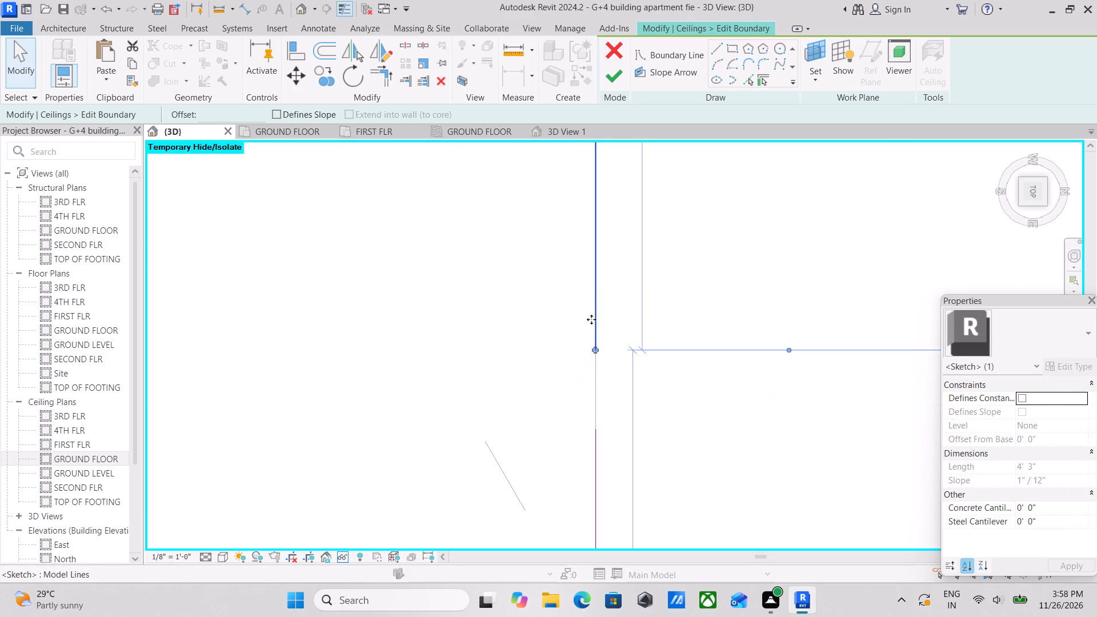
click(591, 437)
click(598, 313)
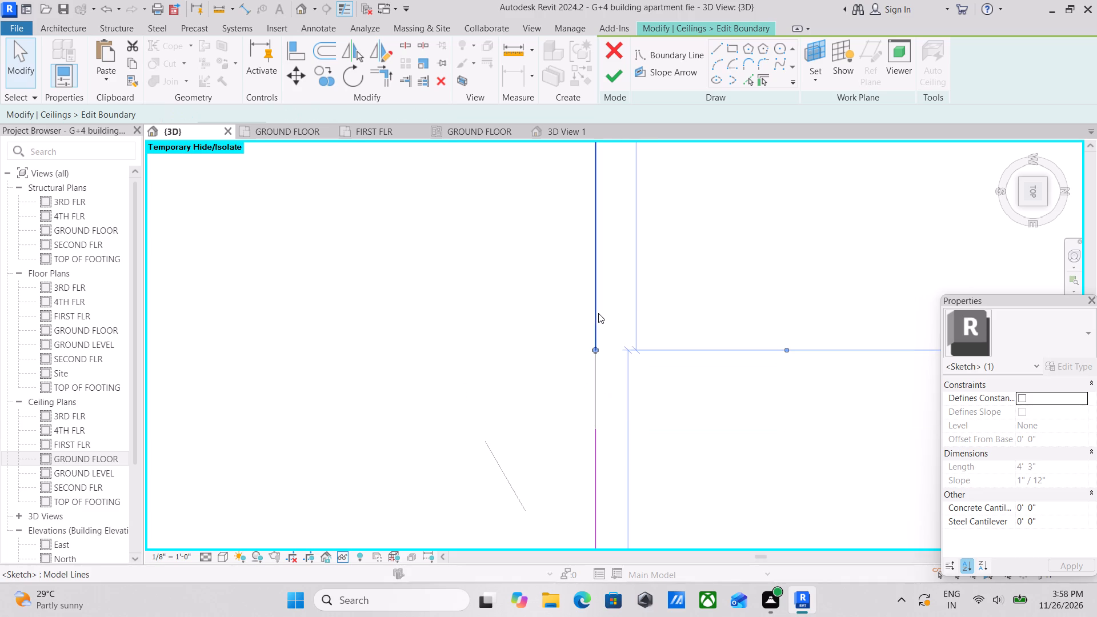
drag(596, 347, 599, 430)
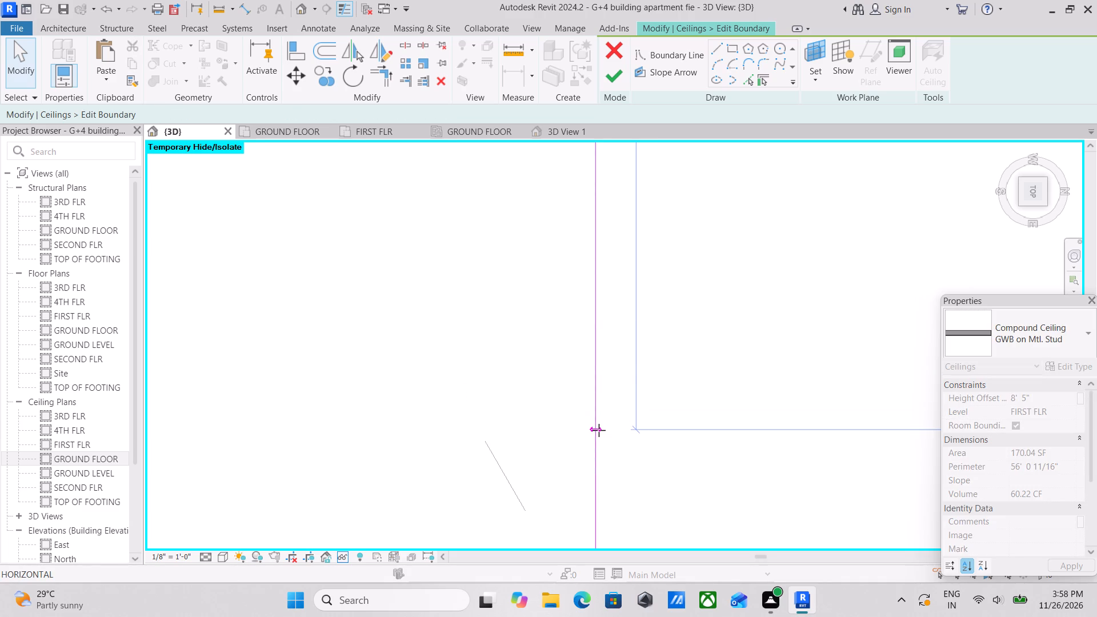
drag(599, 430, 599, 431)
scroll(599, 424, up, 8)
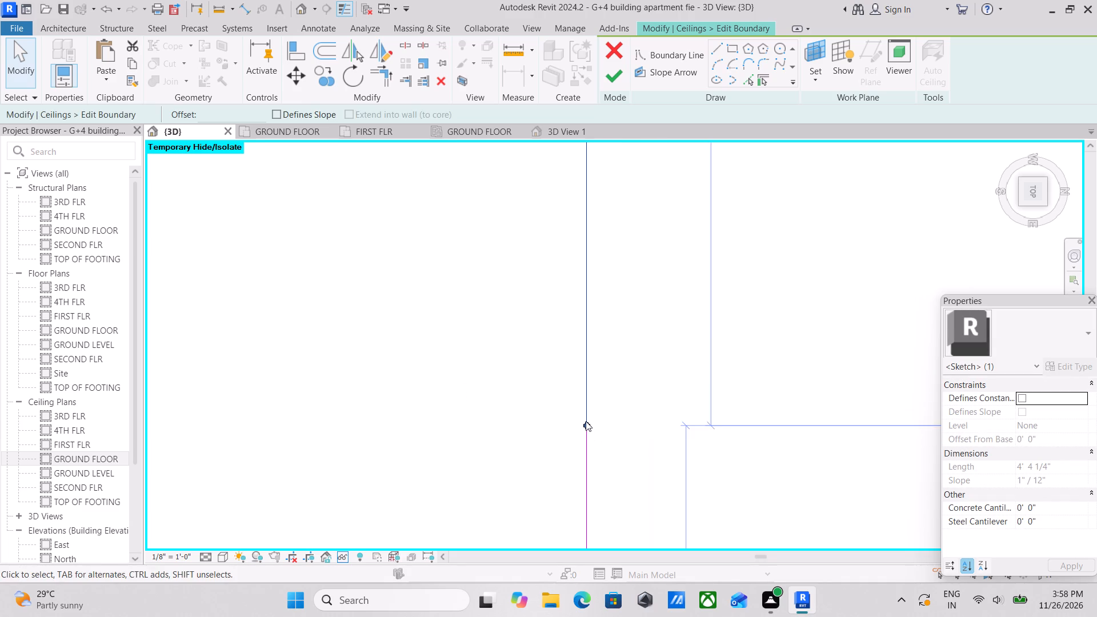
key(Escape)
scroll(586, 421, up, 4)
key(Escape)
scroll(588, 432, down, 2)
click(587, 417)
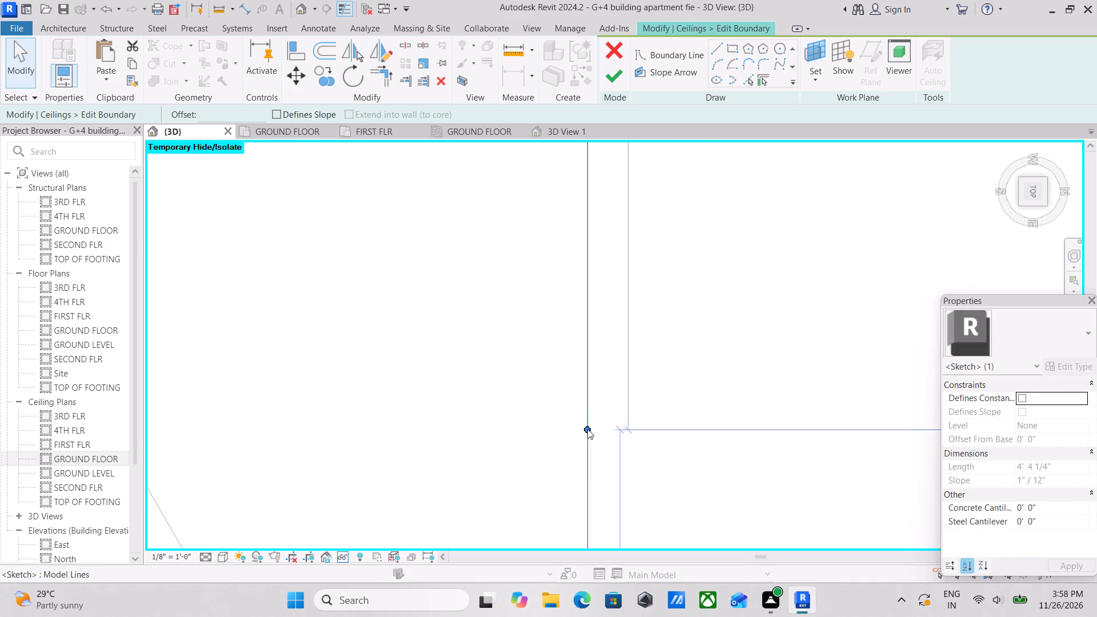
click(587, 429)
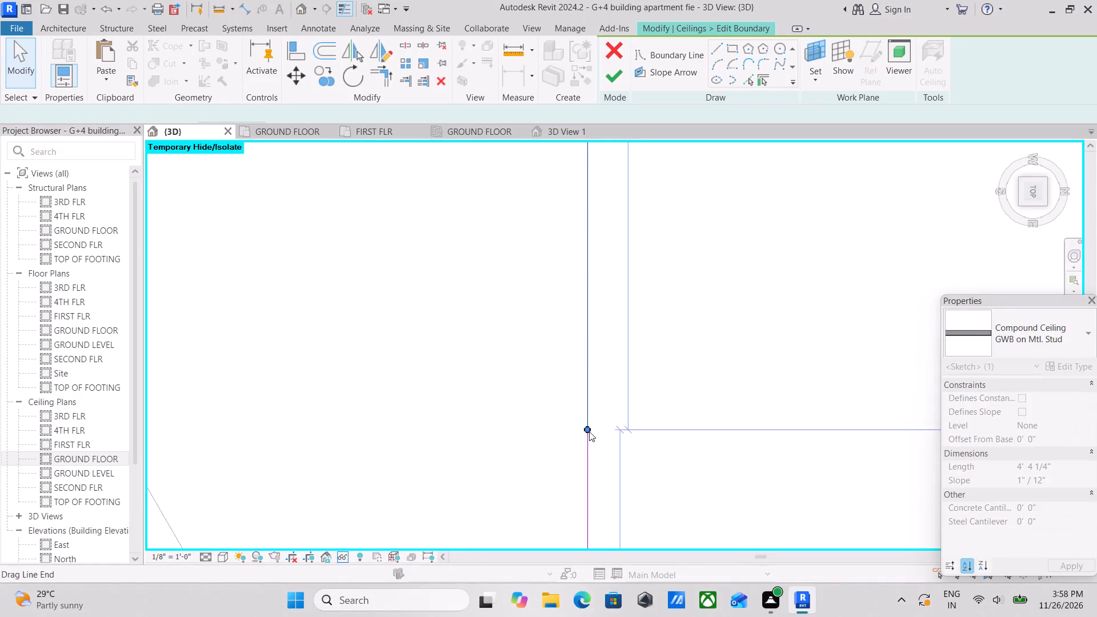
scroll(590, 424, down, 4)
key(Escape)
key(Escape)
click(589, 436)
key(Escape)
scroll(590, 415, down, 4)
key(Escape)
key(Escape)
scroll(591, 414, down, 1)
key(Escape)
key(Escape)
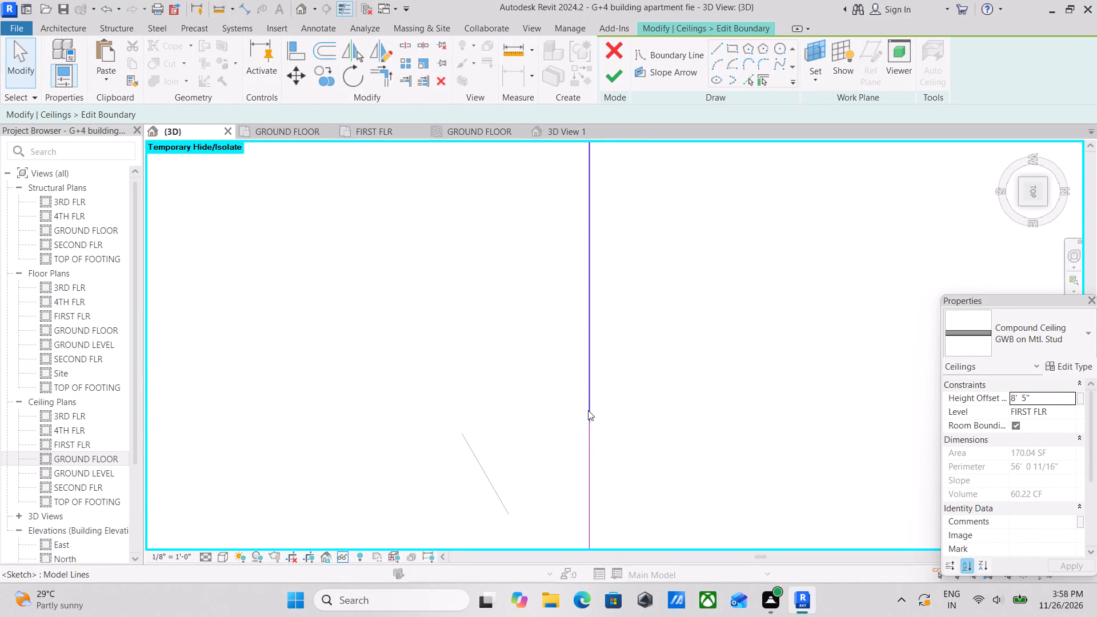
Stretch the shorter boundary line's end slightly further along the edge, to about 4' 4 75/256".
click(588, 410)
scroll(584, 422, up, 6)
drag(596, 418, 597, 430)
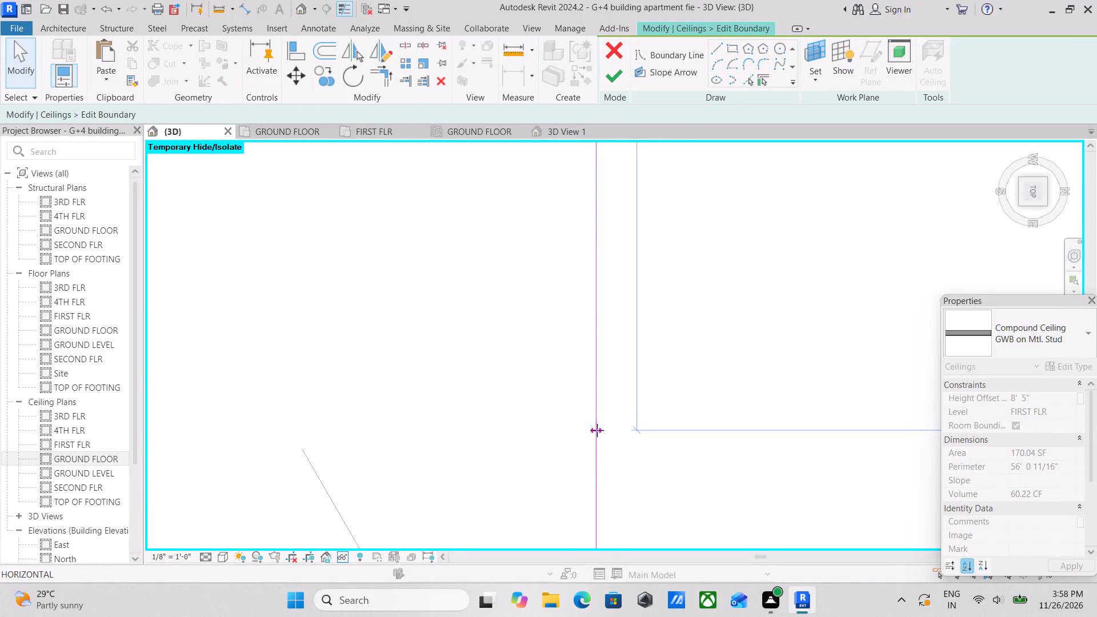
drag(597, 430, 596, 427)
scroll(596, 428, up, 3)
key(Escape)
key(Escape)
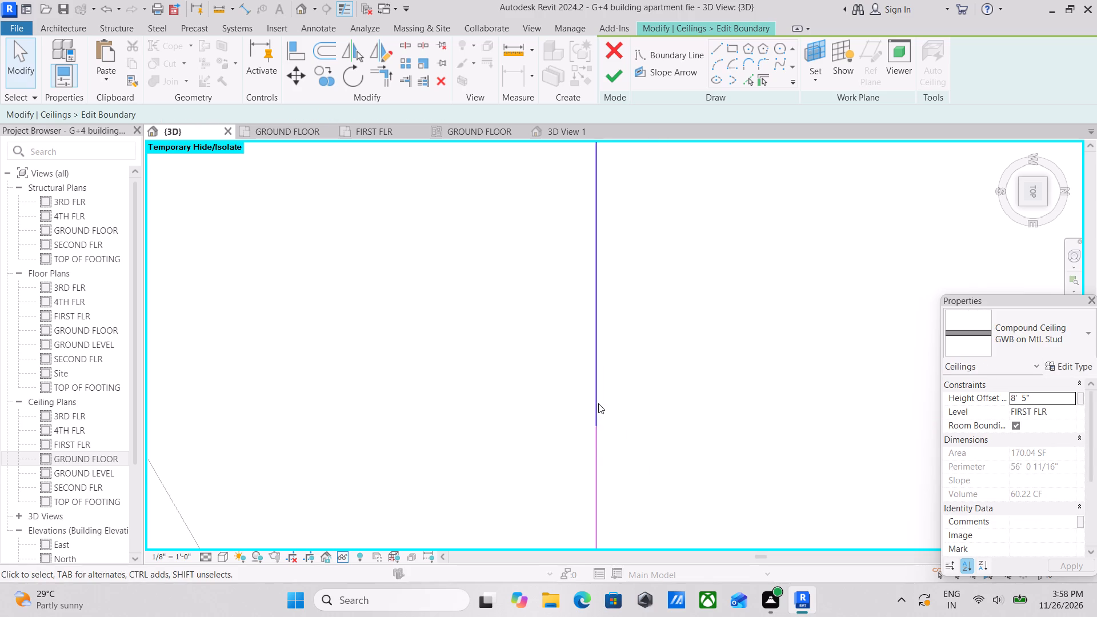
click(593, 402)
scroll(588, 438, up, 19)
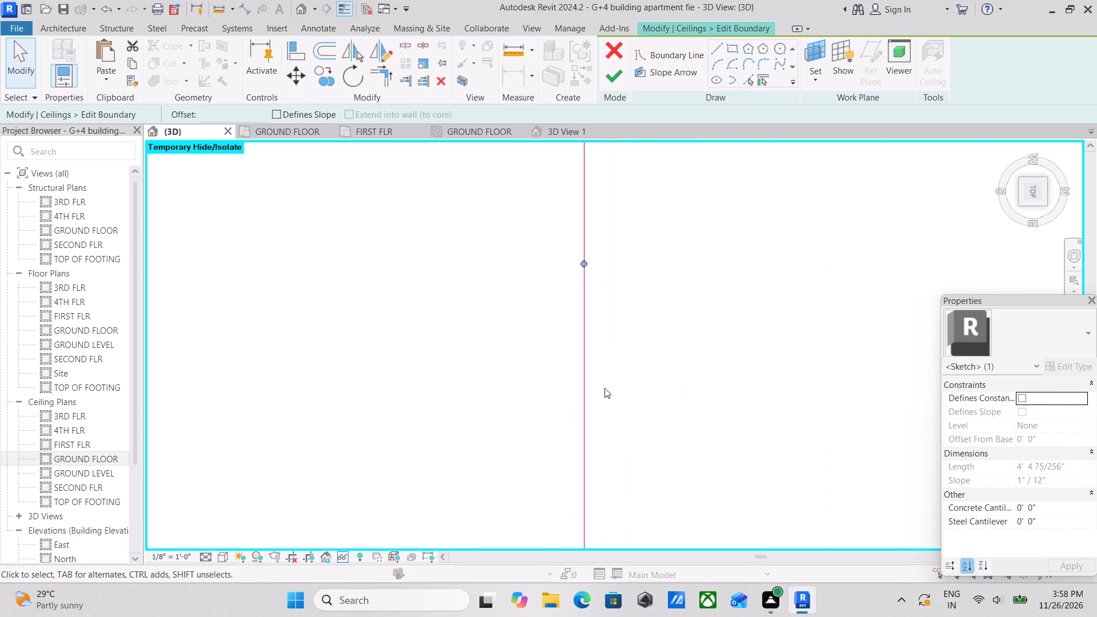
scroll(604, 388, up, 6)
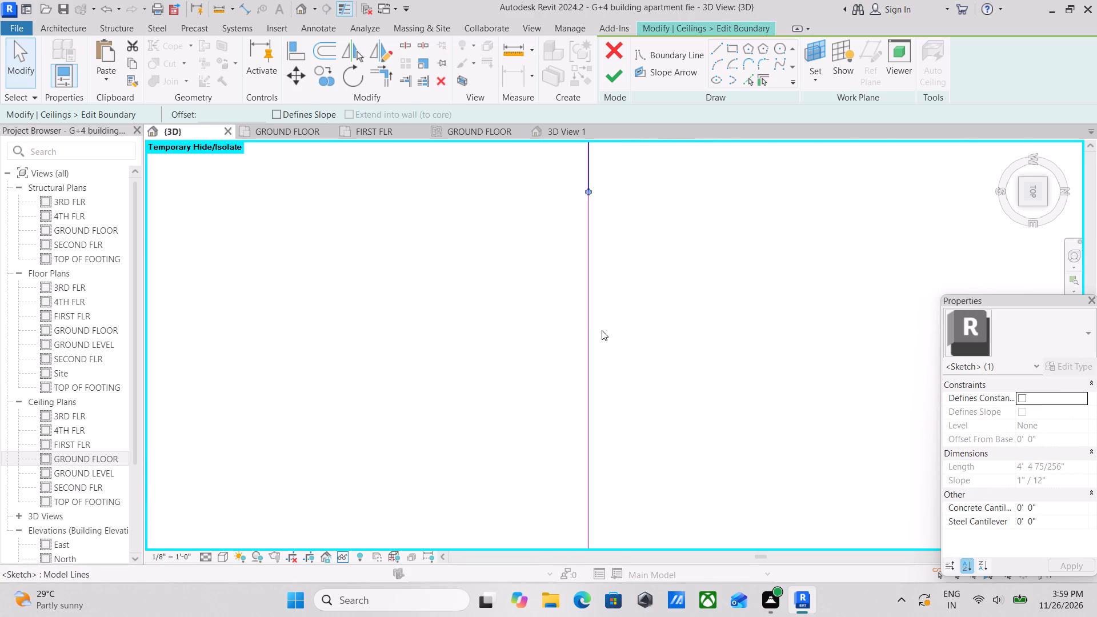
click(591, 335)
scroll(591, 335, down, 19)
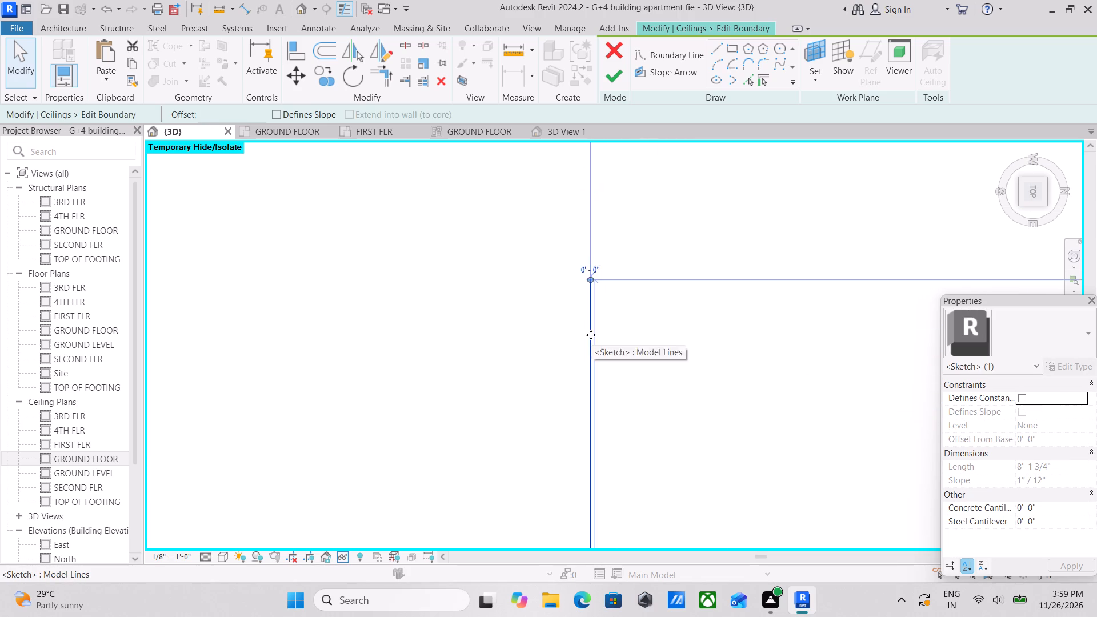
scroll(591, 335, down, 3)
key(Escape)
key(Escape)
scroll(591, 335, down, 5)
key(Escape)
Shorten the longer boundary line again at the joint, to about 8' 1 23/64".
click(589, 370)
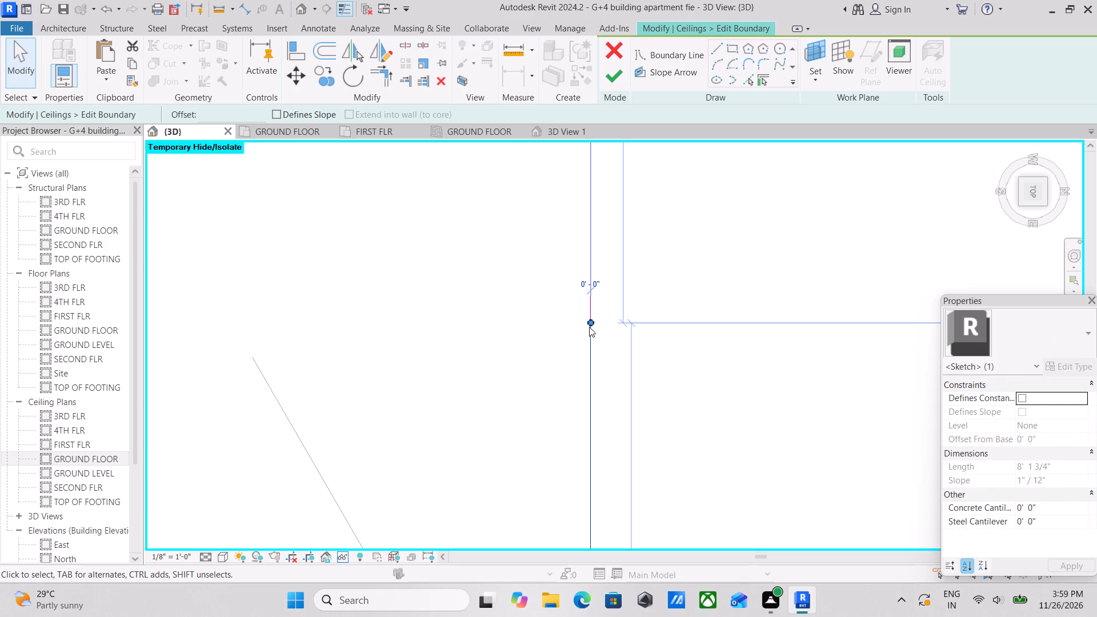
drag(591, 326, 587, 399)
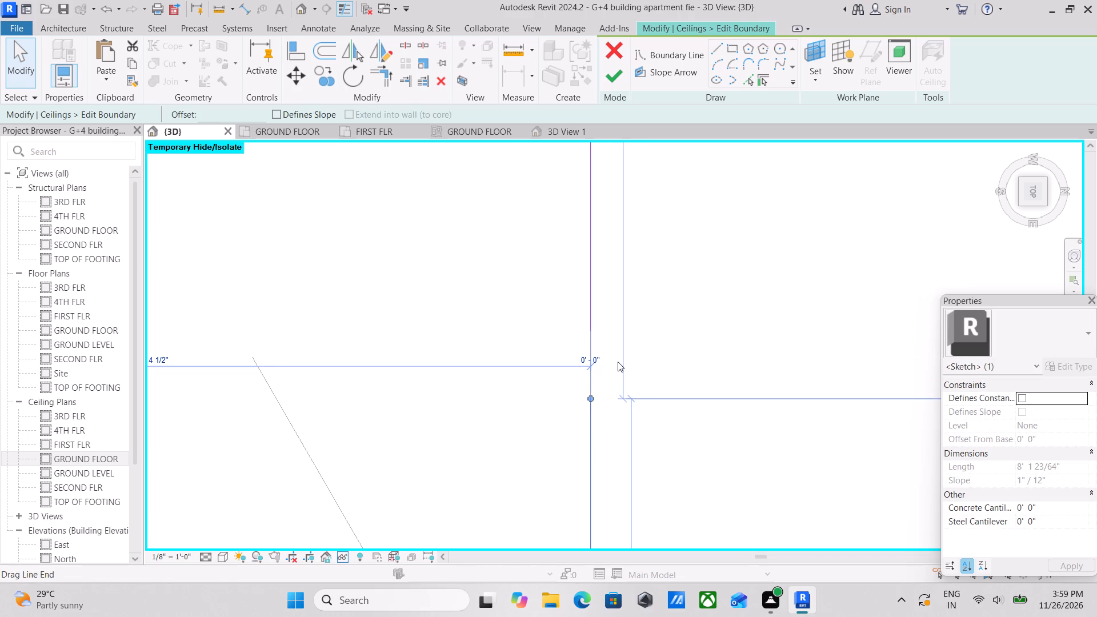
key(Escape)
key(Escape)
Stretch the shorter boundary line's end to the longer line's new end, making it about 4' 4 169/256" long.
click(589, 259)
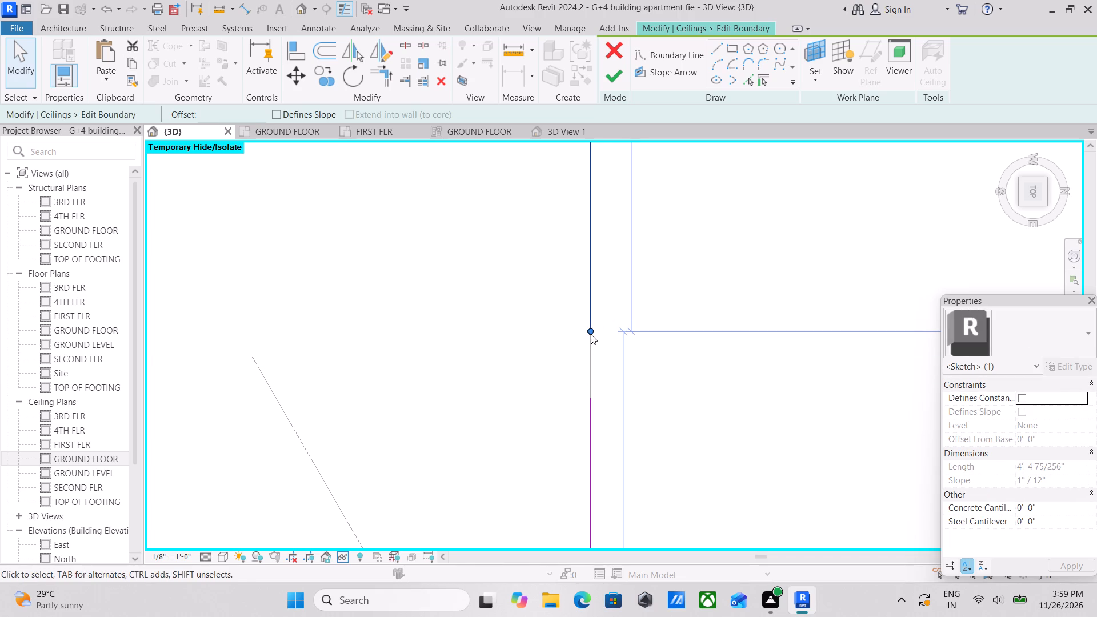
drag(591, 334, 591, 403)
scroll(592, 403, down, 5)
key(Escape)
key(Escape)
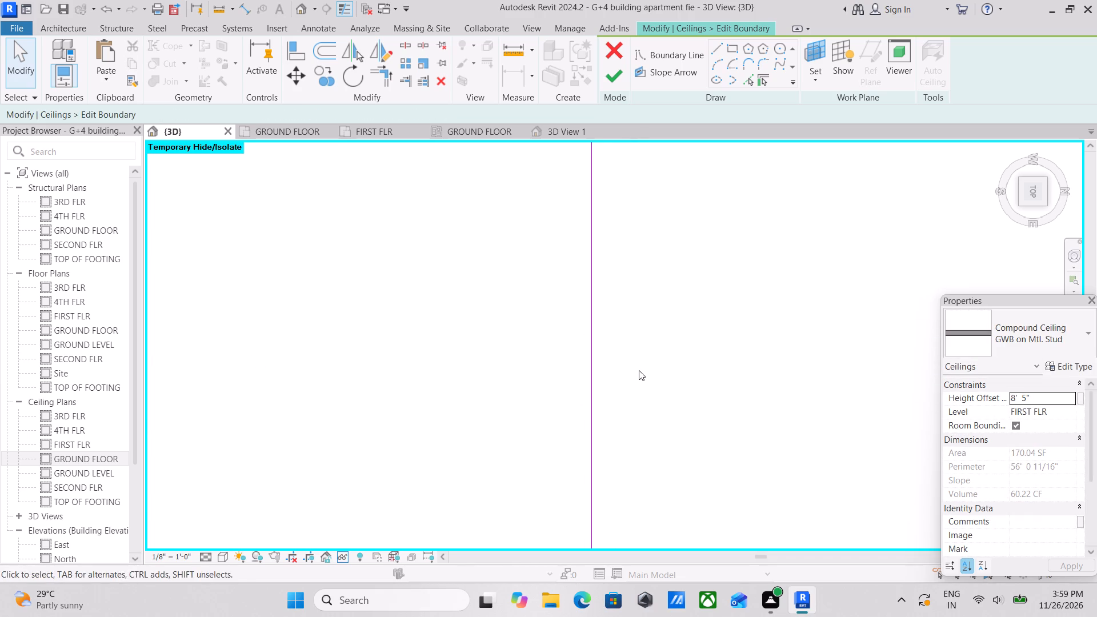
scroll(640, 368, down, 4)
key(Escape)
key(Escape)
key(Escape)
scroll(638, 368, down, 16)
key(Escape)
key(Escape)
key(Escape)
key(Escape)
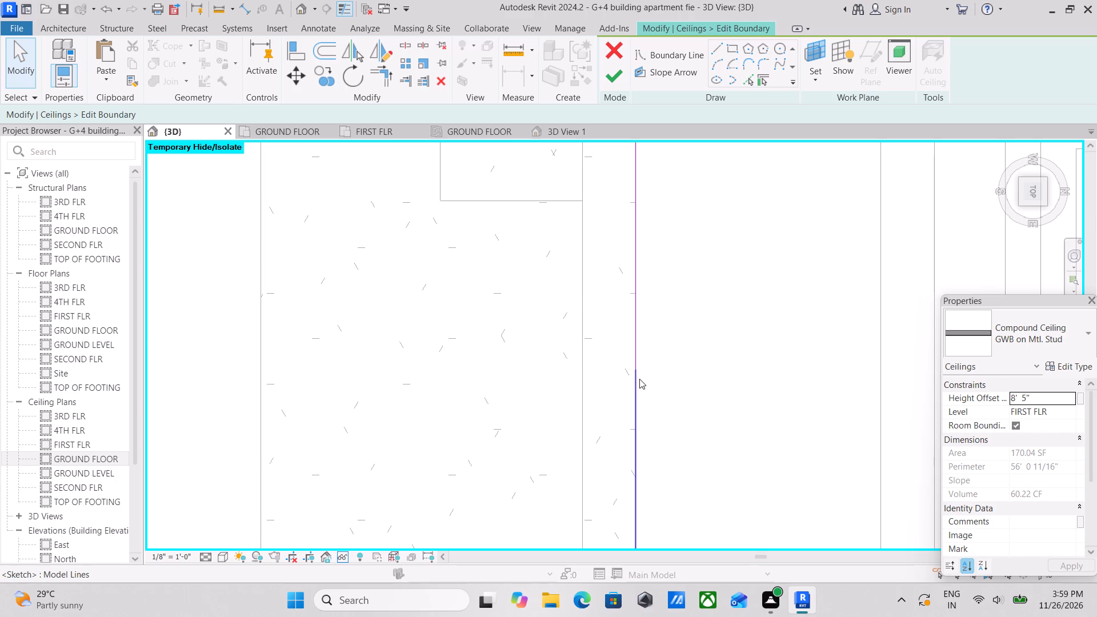
Delete the longer of the two collinear boundary lines along the ceiling's long side.
click(629, 395)
click(634, 402)
right_click(633, 402)
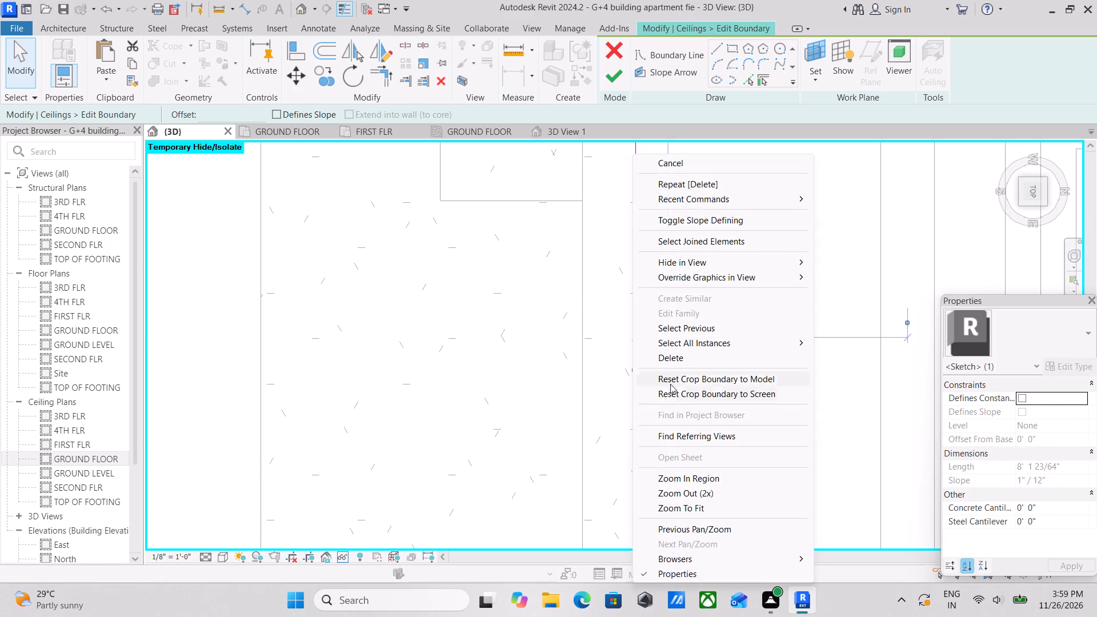
click(689, 360)
Stretch the remaining long-side boundary line to the endpoint of the short return line at the far corner column.
click(639, 359)
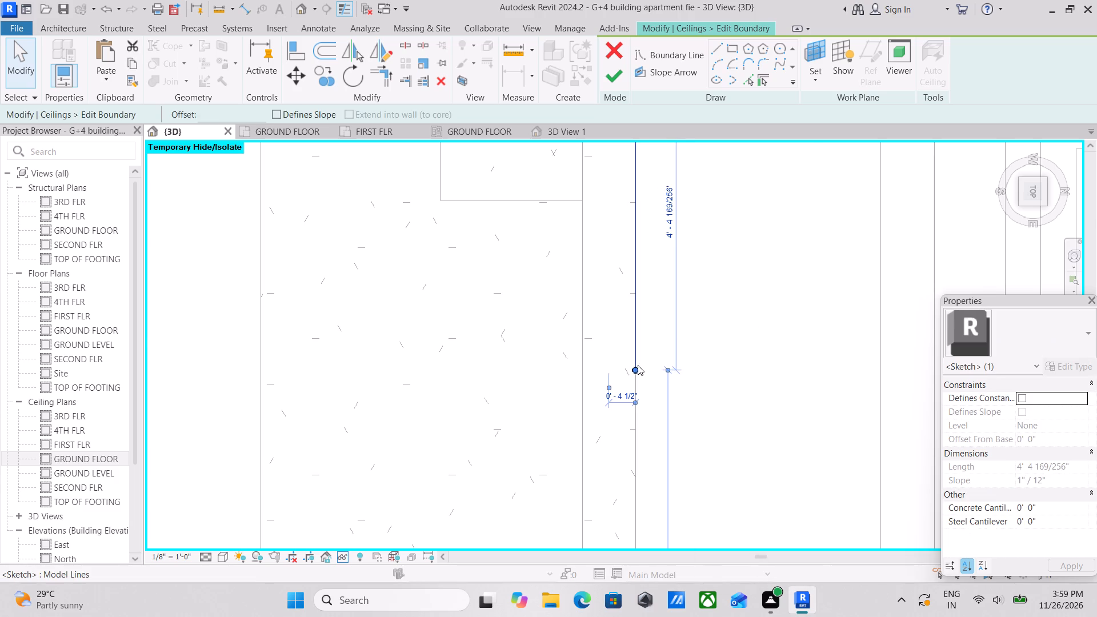
drag(635, 368, 636, 547)
scroll(681, 419, down, 3)
middle_drag(681, 419, 678, 338)
scroll(654, 402, down, 5)
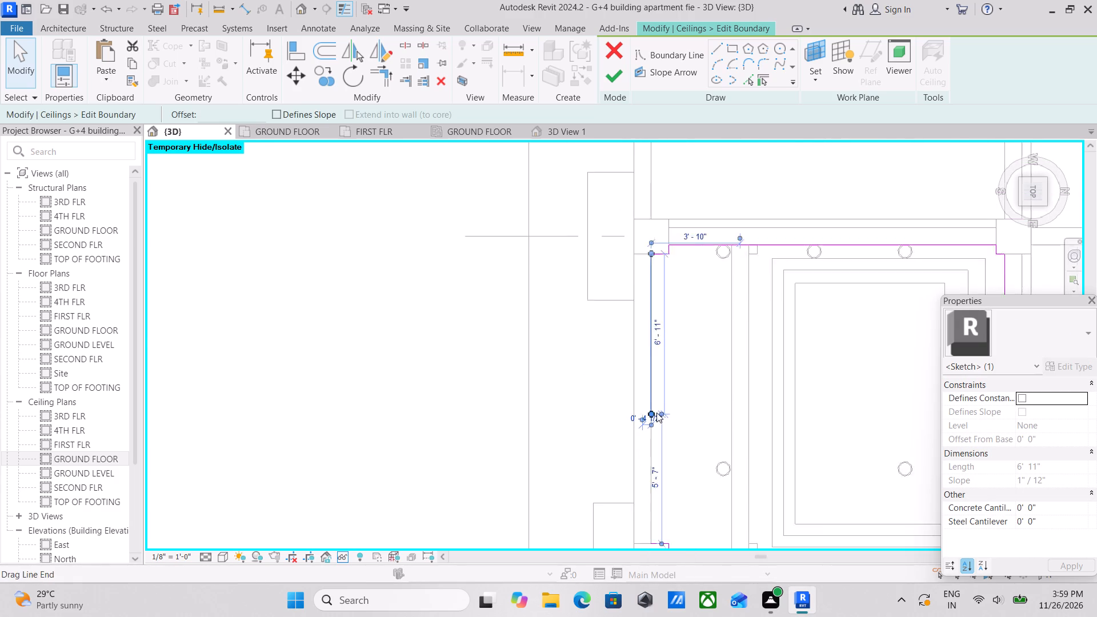
scroll(656, 412, down, 1)
middle_drag(656, 410, 658, 388)
scroll(680, 491, up, 6)
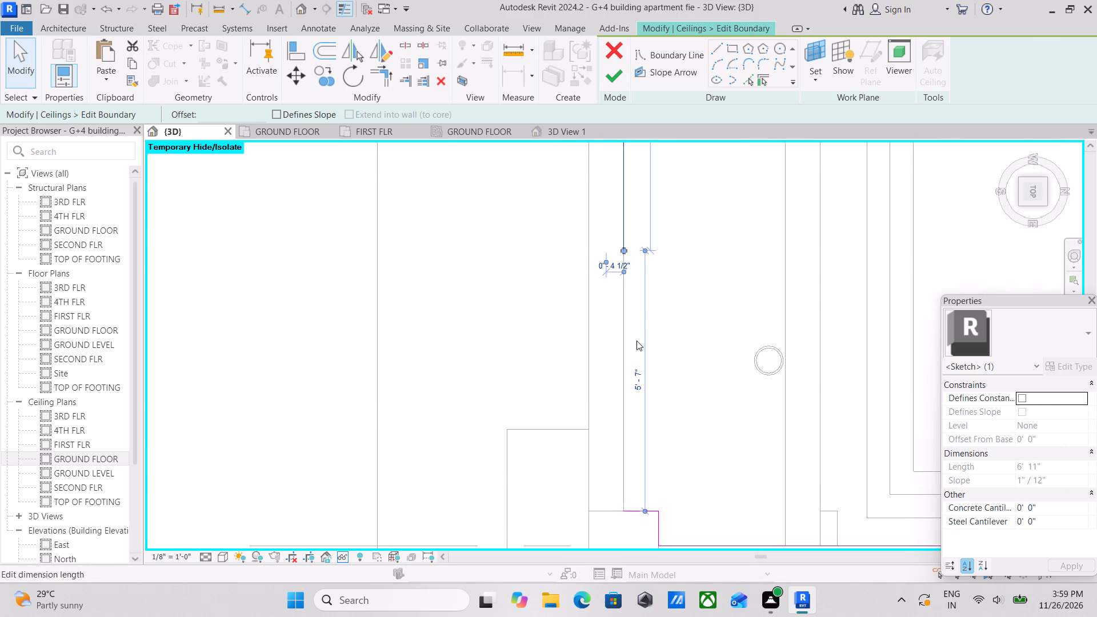
scroll(635, 314, up, 3)
middle_drag(622, 298, 629, 366)
scroll(628, 365, up, 2)
drag(626, 260, 626, 312)
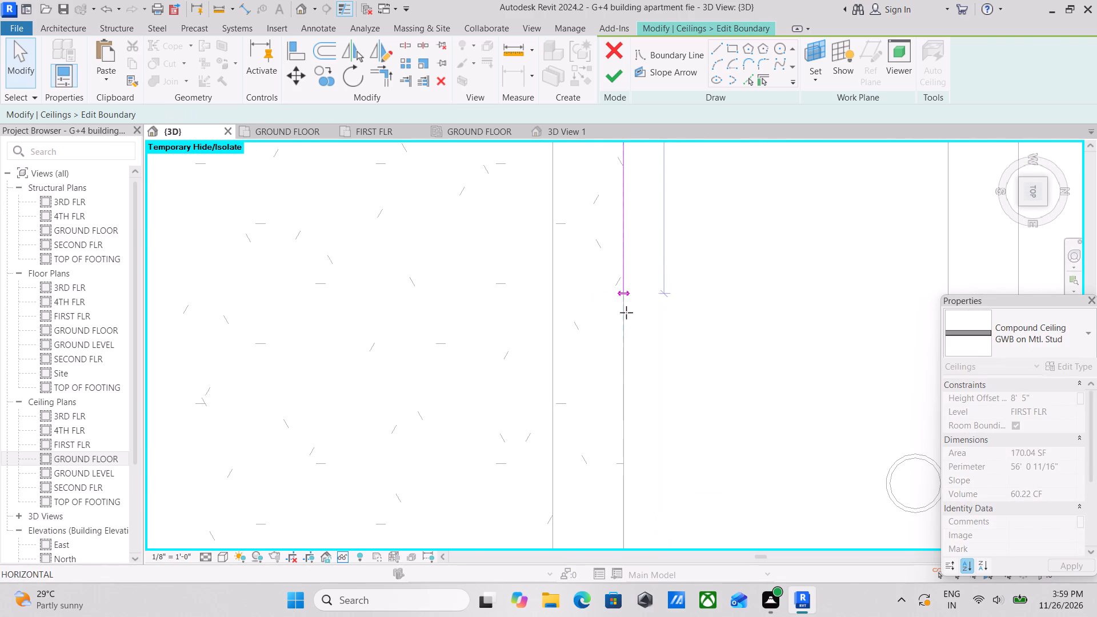
drag(626, 312, 626, 406)
scroll(626, 406, down, 4)
middle_drag(626, 406, 640, 276)
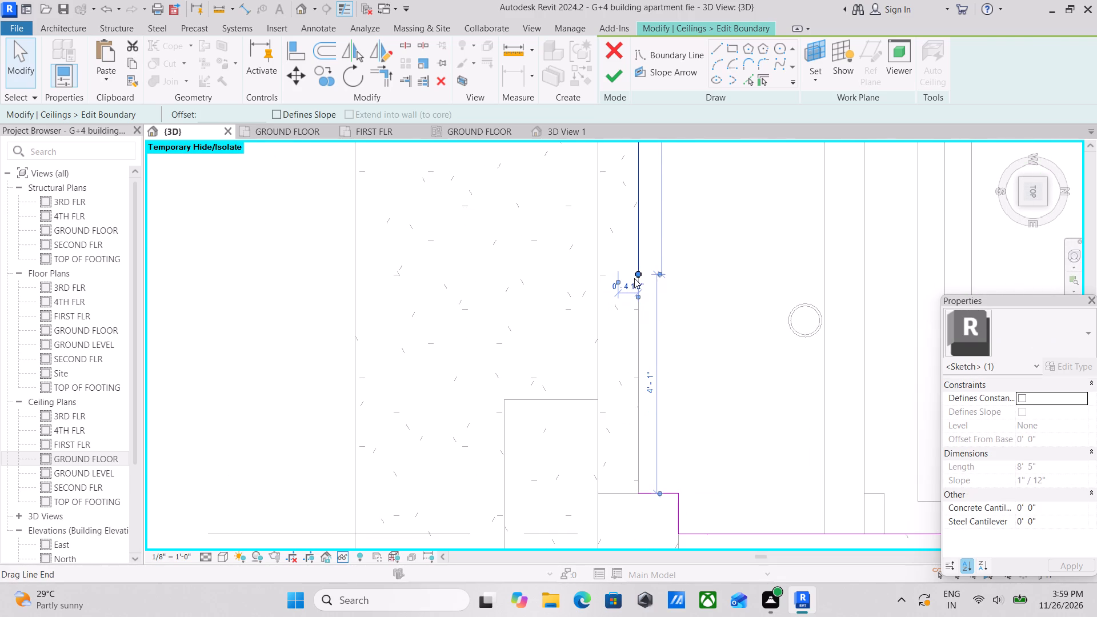
drag(639, 275, 640, 494)
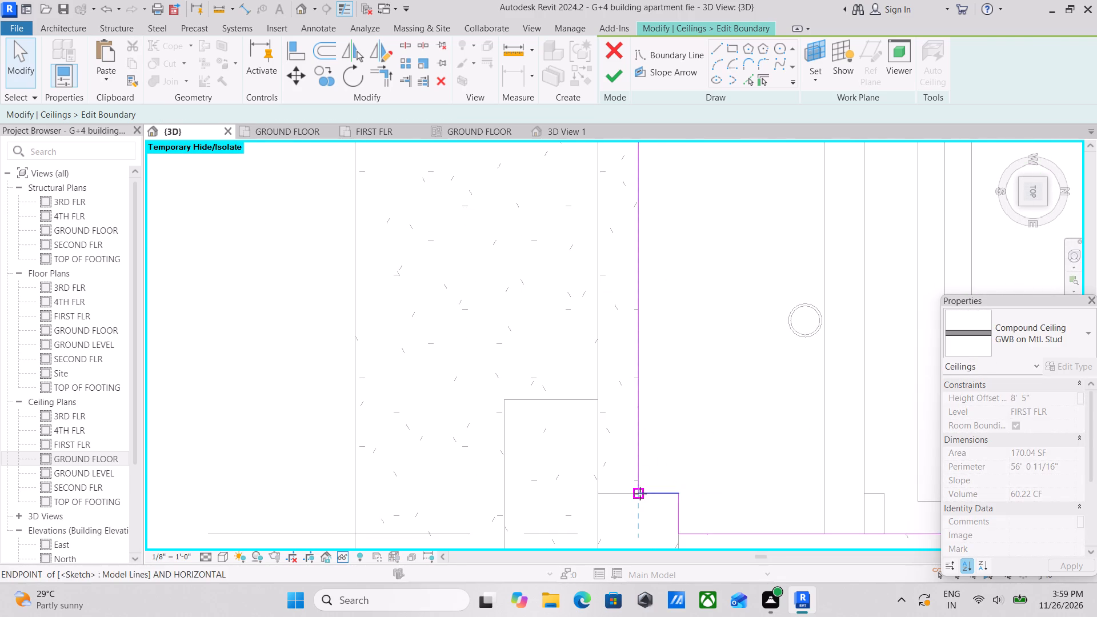
drag(640, 494, 640, 494)
key(Escape)
key(Escape)
scroll(663, 398, down, 5)
key(Escape)
key(Escape)
key(Escape)
scroll(681, 377, down, 1)
key(Escape)
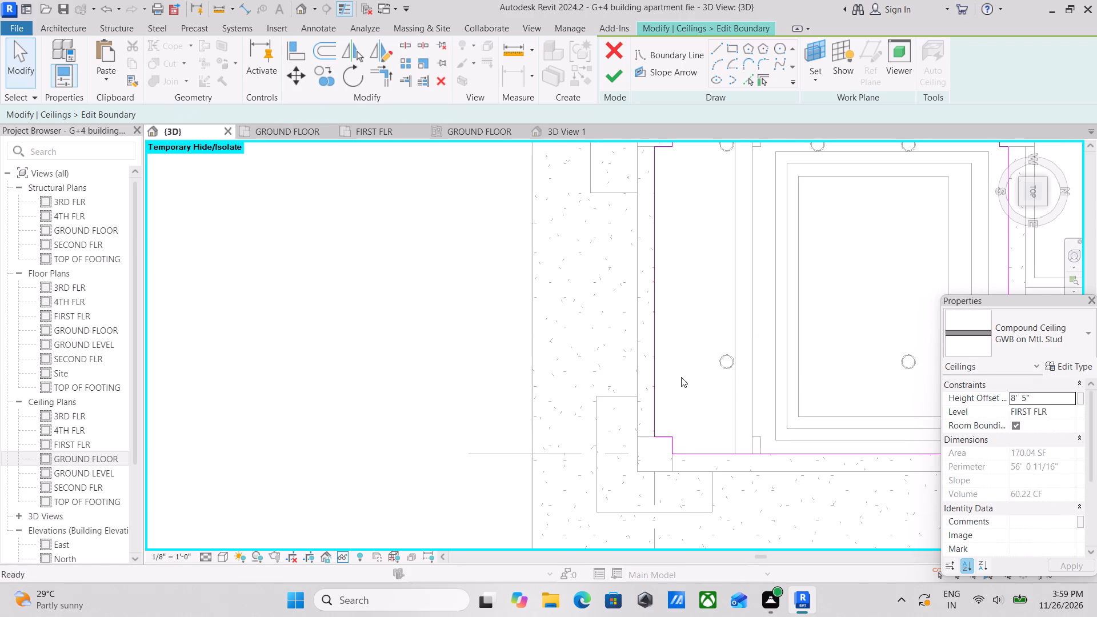
key(Escape)
middle_drag(681, 377, 587, 484)
scroll(681, 304, down, 2)
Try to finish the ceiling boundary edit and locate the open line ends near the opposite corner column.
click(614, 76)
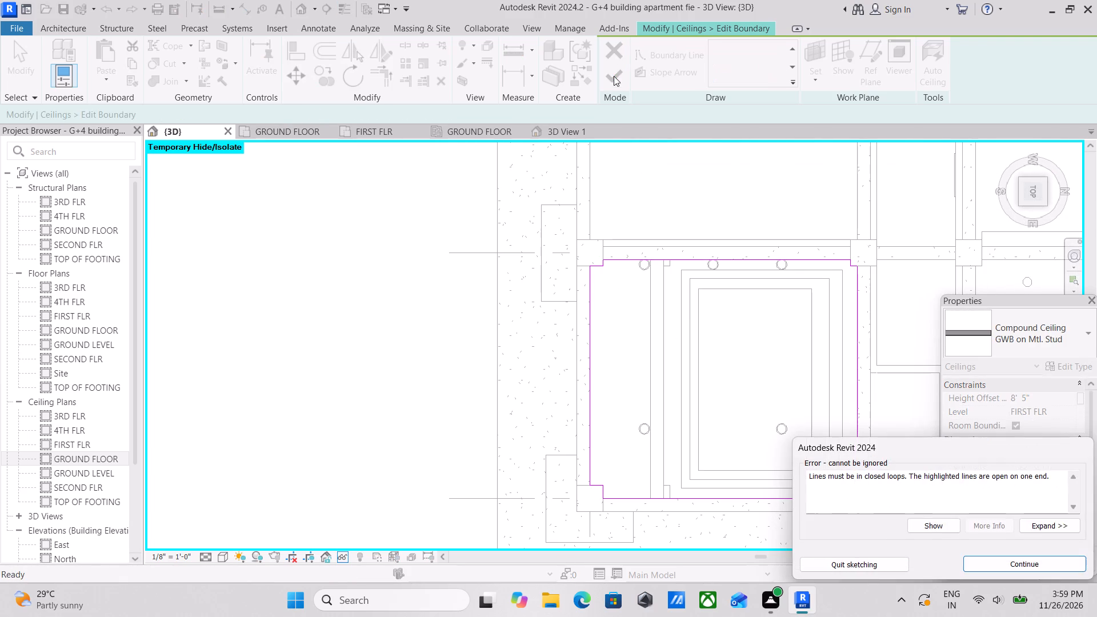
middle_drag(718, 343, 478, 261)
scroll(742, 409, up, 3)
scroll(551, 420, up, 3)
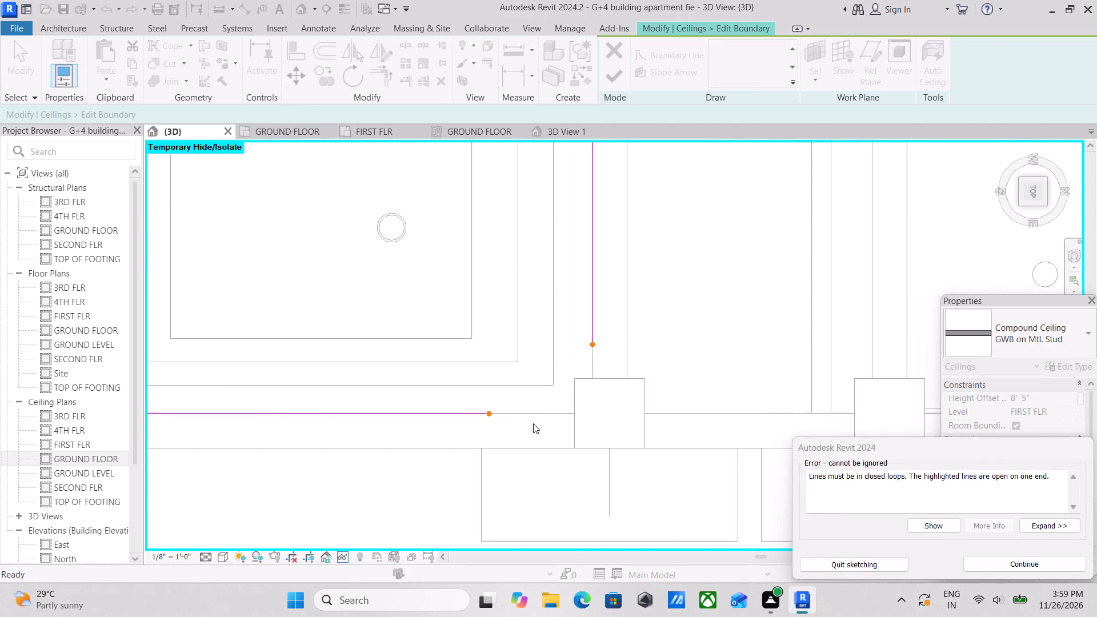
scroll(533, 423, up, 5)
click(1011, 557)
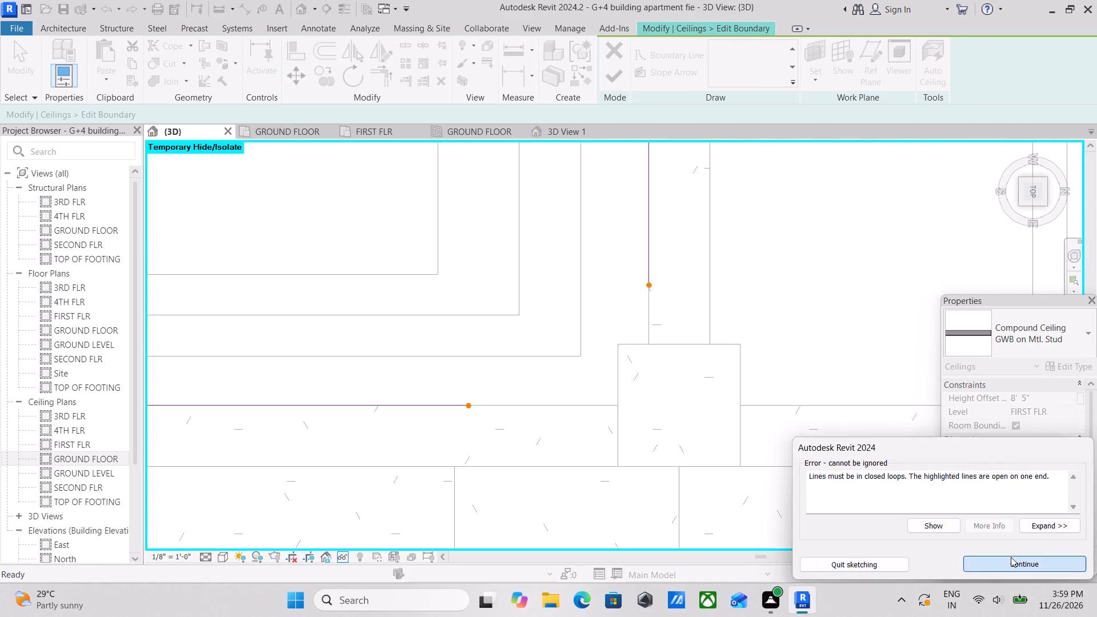
Stretch the open end of the long-side boundary line to the corner column's face, making it 14' 1 21/64" long.
scroll(487, 428, up, 2)
click(427, 395)
drag(459, 398, 474, 399)
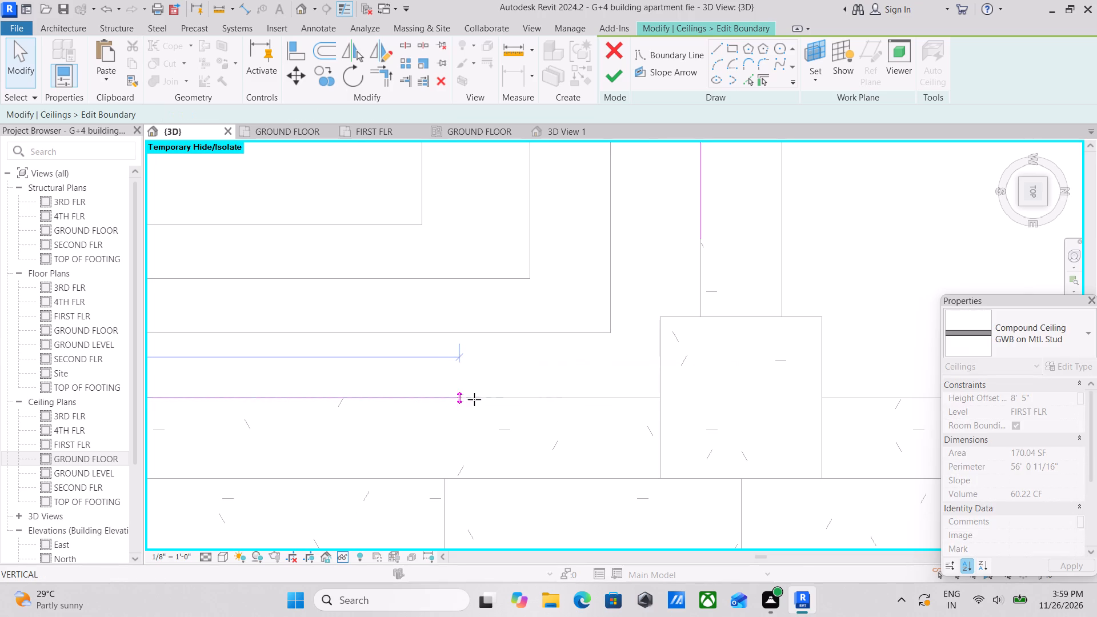
drag(474, 399, 659, 403)
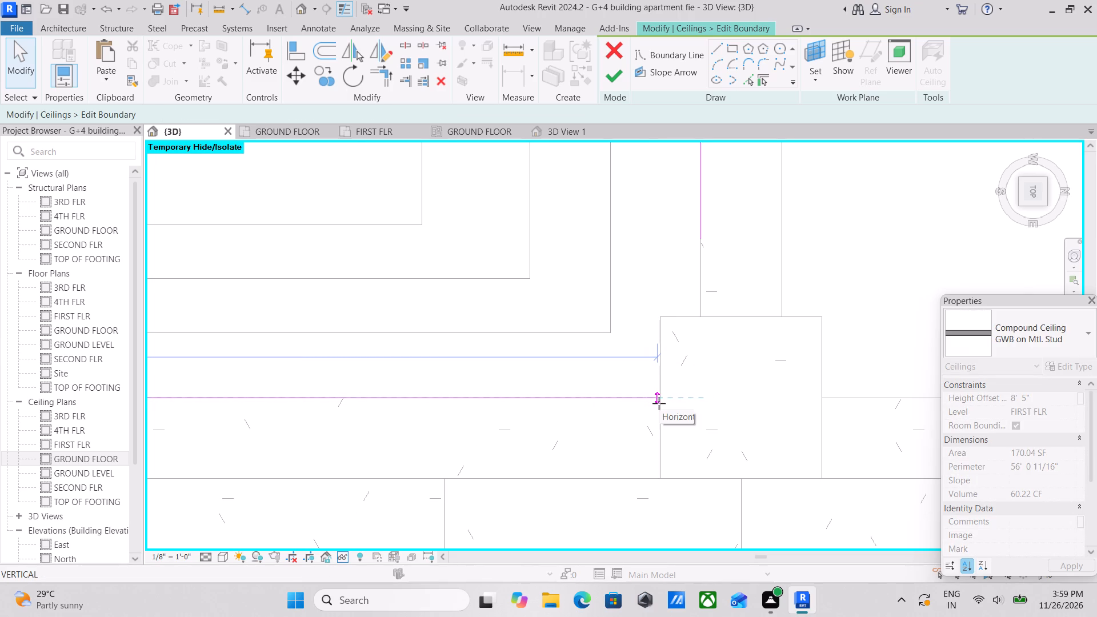
drag(659, 403, 659, 403)
scroll(649, 394, up, 3)
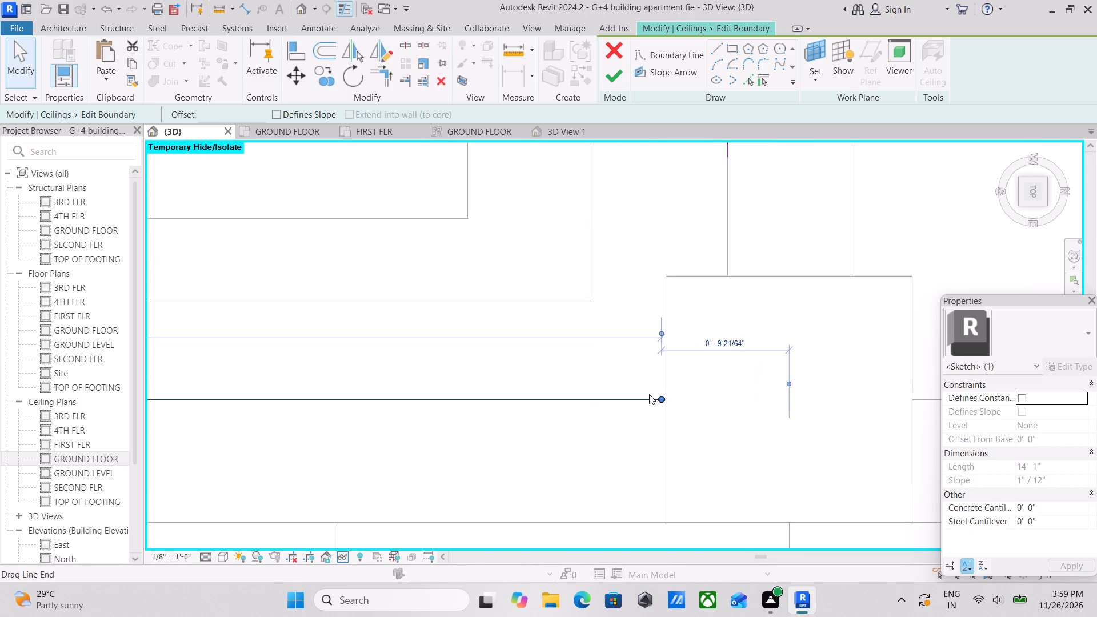
scroll(649, 394, up, 5)
drag(673, 403, 680, 403)
scroll(680, 403, down, 2)
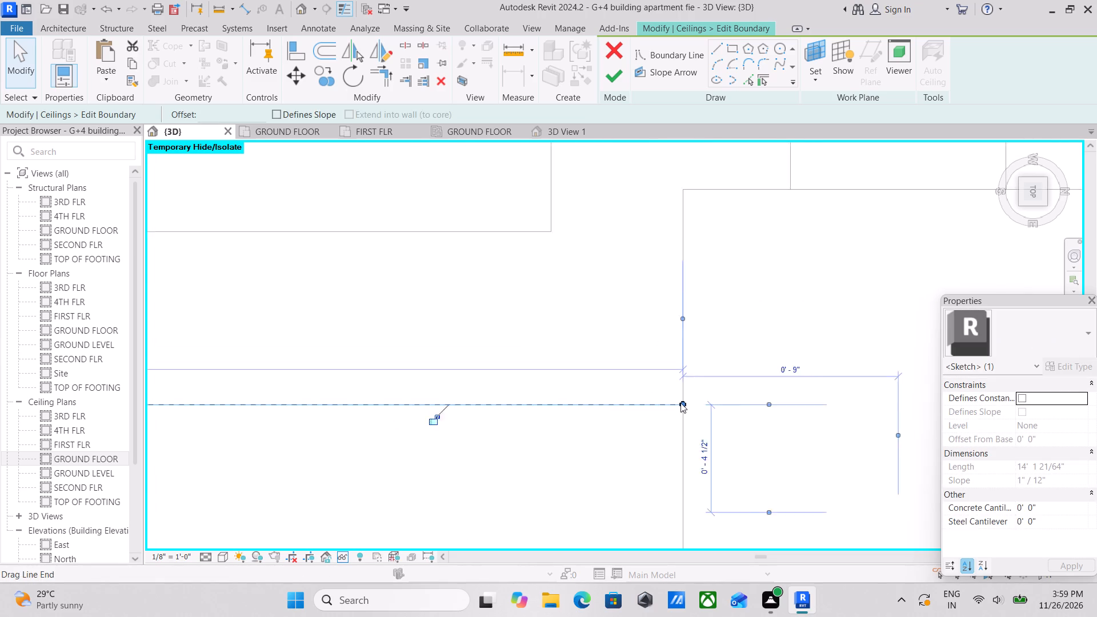
scroll(680, 403, down, 3)
key(Escape)
scroll(686, 399, down, 3)
middle_drag(686, 401, 691, 429)
key(Escape)
Draw two boundary lines around the column corner, up its face and 0' 4 1/2" along its adjacent face to the beam edge.
click(726, 328)
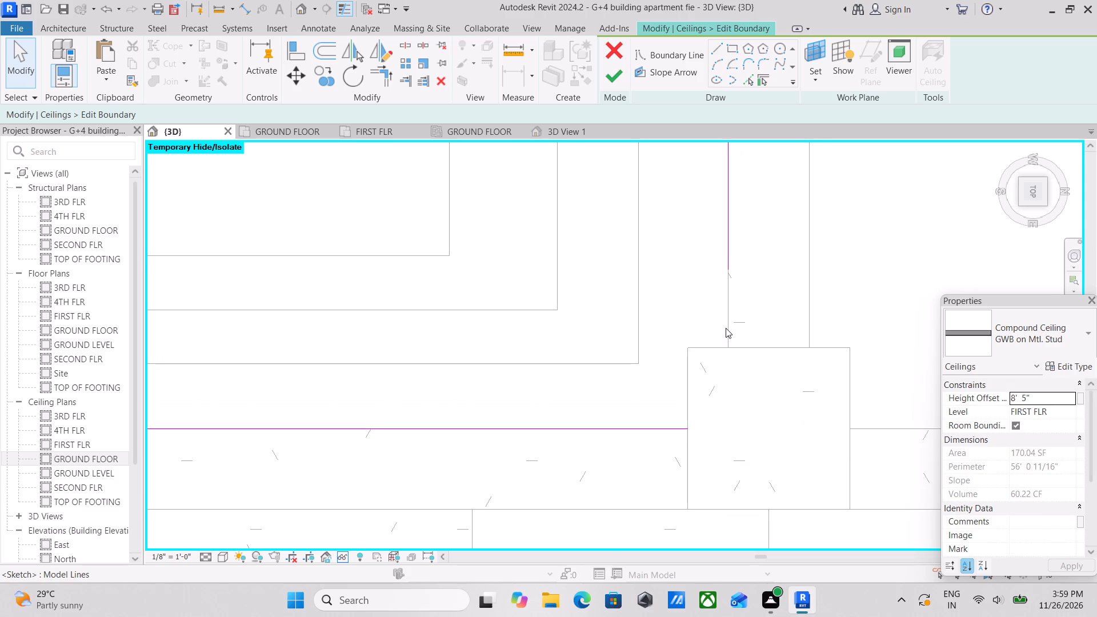
scroll(675, 390, up, 2)
key(Escape)
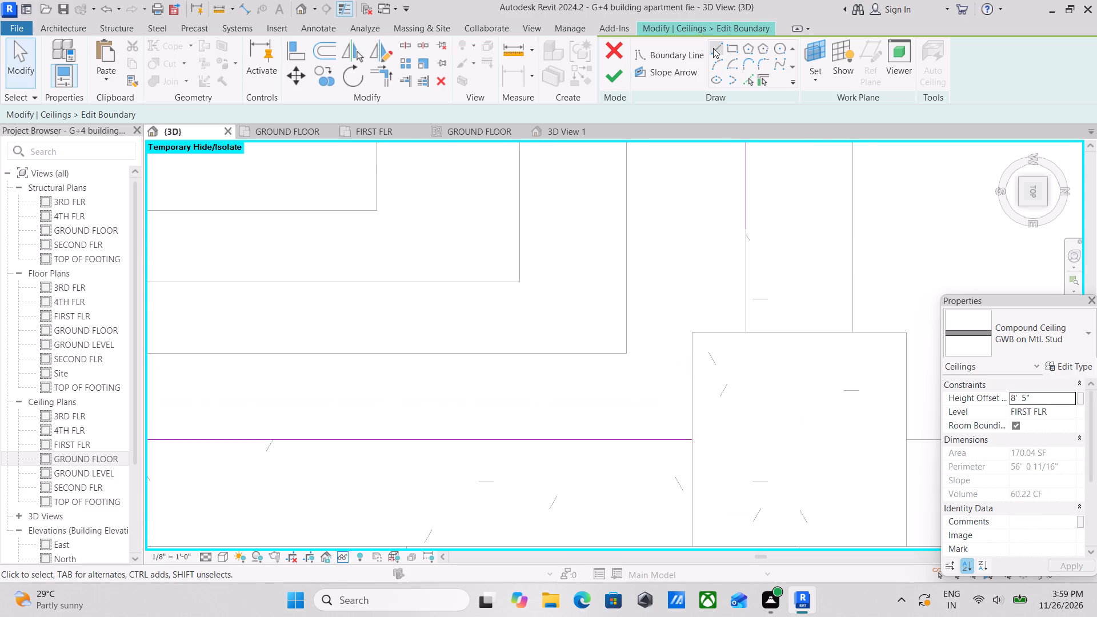
click(713, 48)
click(695, 442)
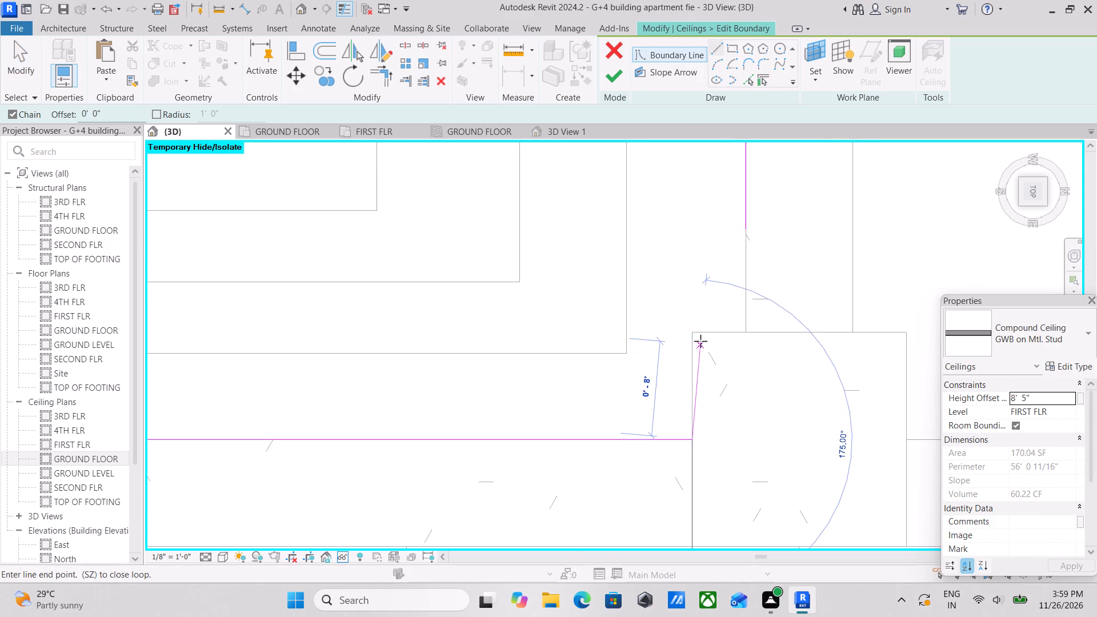
click(693, 331)
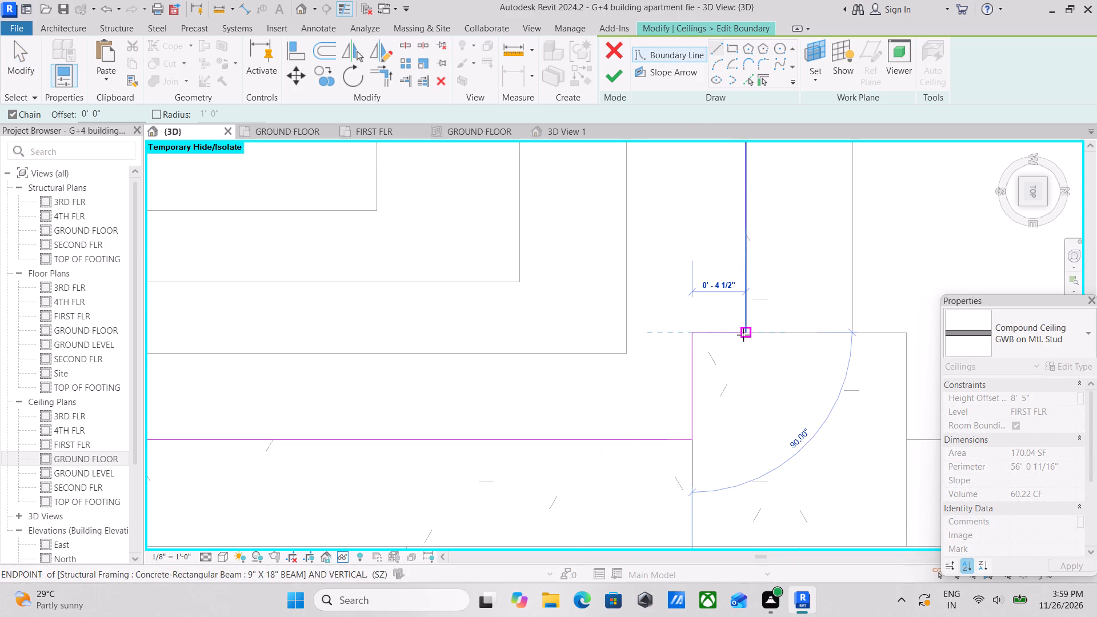
click(747, 335)
key(Escape)
key(Escape)
key(Escape)
key(Escape)
scroll(755, 273, up, 2)
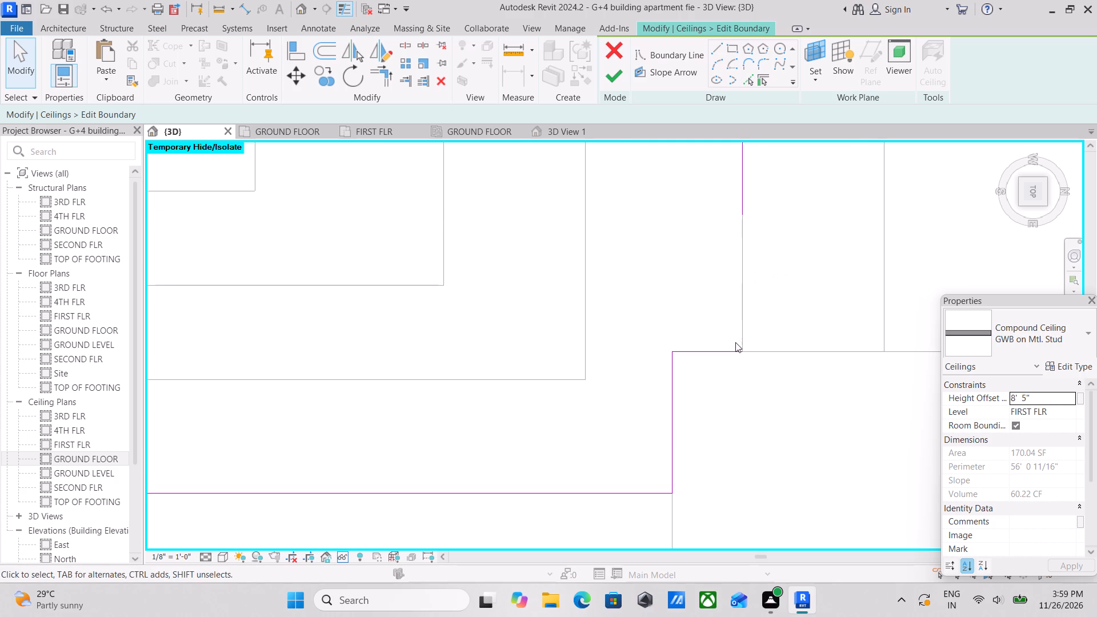
Stretch the open end of the perpendicular boundary line along the beam edge to the new return line at the column.
scroll(752, 318, down, 9)
middle_drag(752, 318, 724, 473)
scroll(758, 279, down, 1)
scroll(714, 456, up, 3)
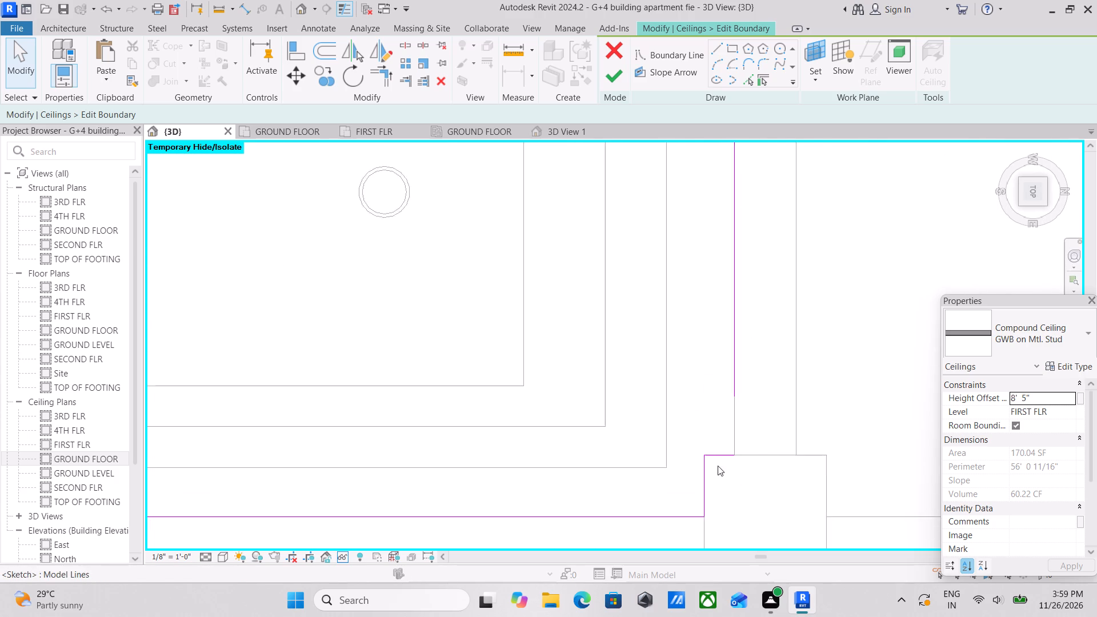
scroll(718, 466, up, 5)
scroll(753, 398, up, 3)
click(740, 366)
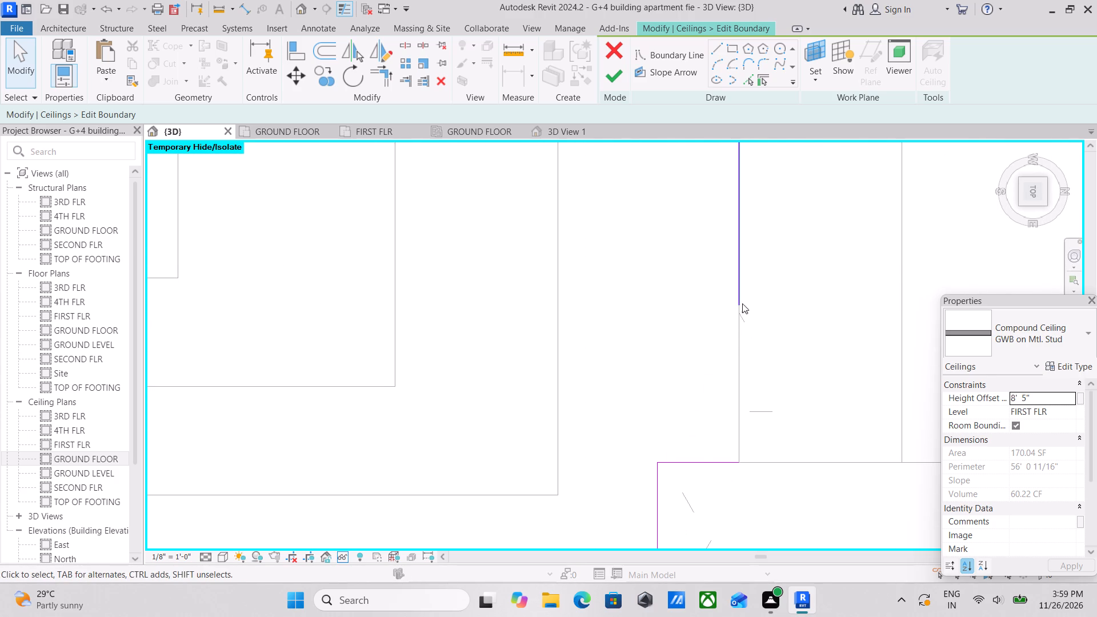
click(742, 297)
drag(736, 306, 732, 378)
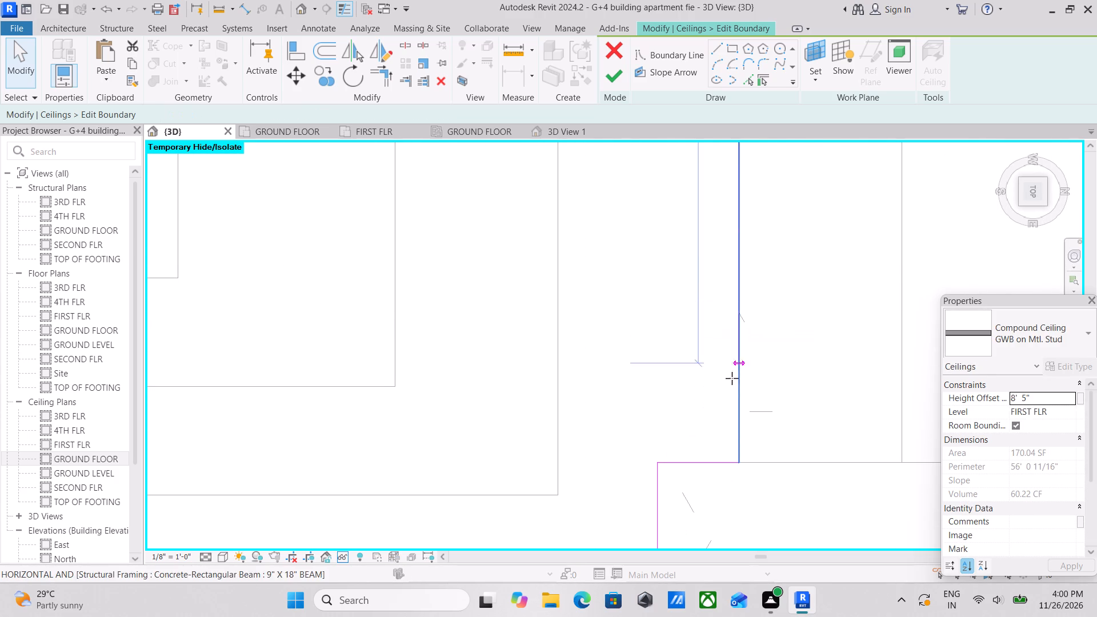
drag(732, 378, 738, 464)
key(Escape)
scroll(736, 459, down, 5)
key(Escape)
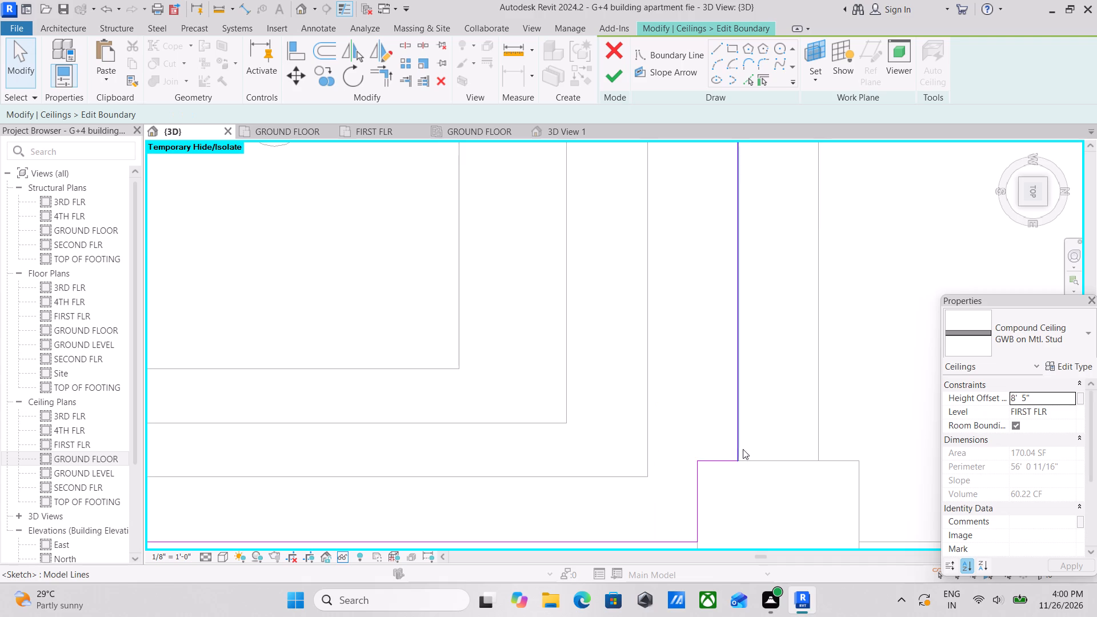
Finish the ceiling boundary edit and deselect the ceiling.
key(Escape)
scroll(743, 449, down, 7)
key(Escape)
key(Escape)
scroll(758, 439, down, 5)
key(Escape)
key(Escape)
scroll(656, 402, down, 2)
middle_drag(656, 407, 666, 438)
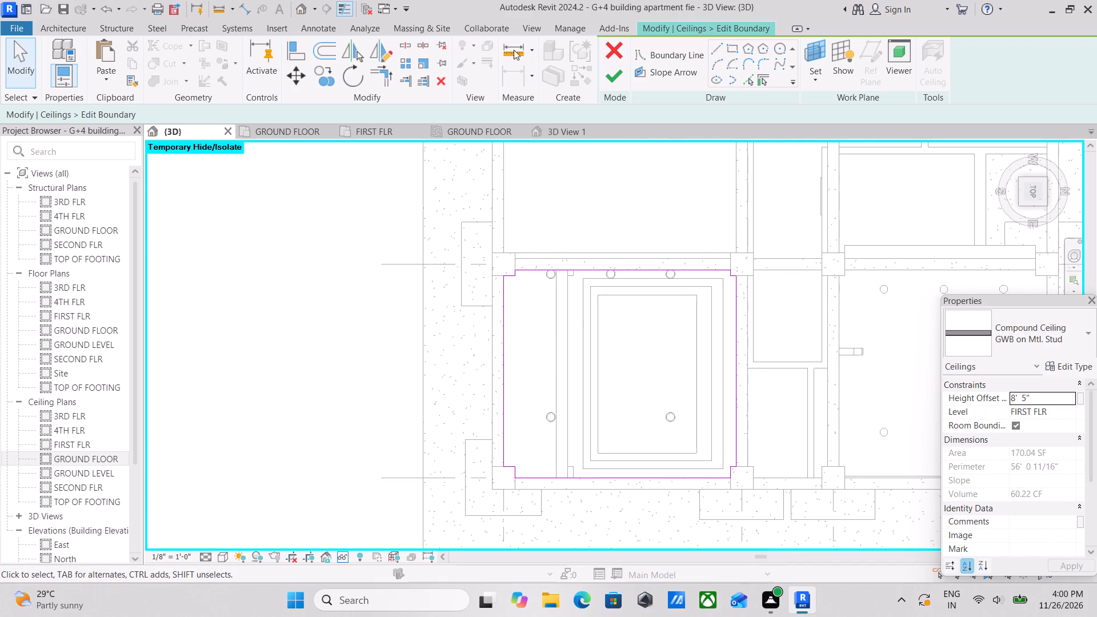
click(610, 85)
scroll(626, 257, down, 1)
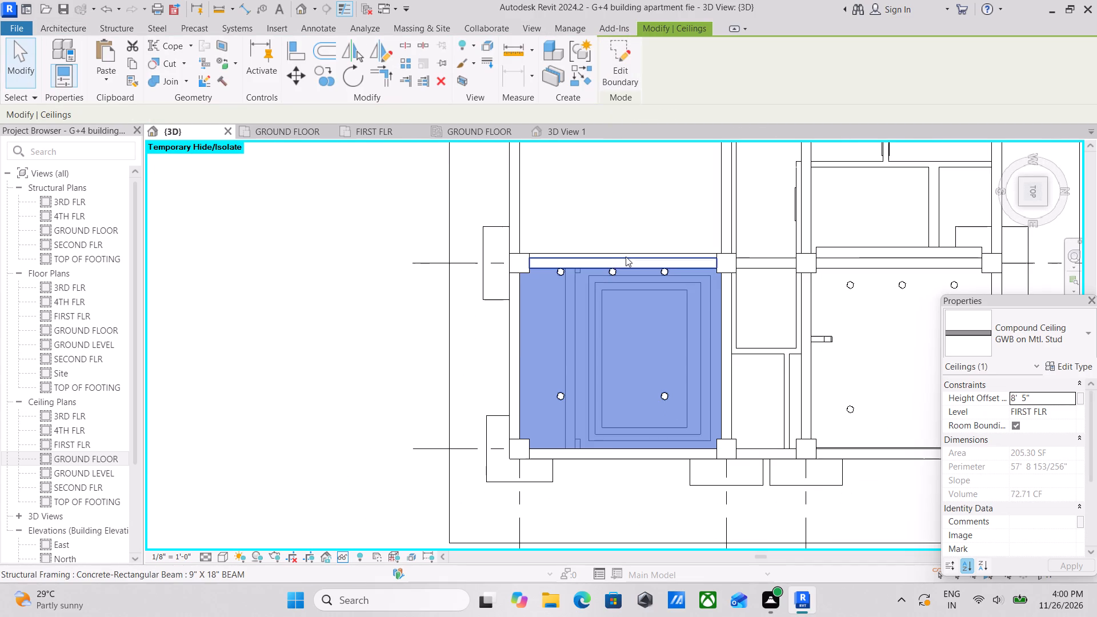
scroll(648, 267, down, 2)
middle_drag(647, 268, 517, 255)
key(Escape)
Examine the fitted ceilings and light fixtures in the first floor end rooms from above and in a corner 3D view.
middle_drag(487, 299, 585, 304)
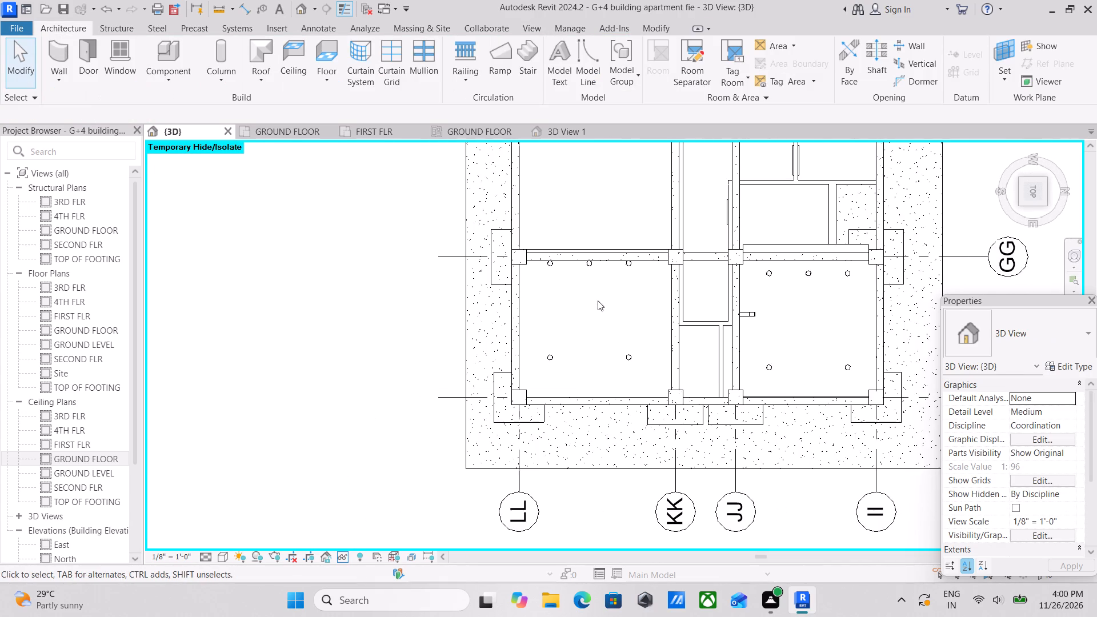
scroll(596, 299, down, 4)
scroll(659, 301, down, 4)
middle_drag(669, 323, 674, 407)
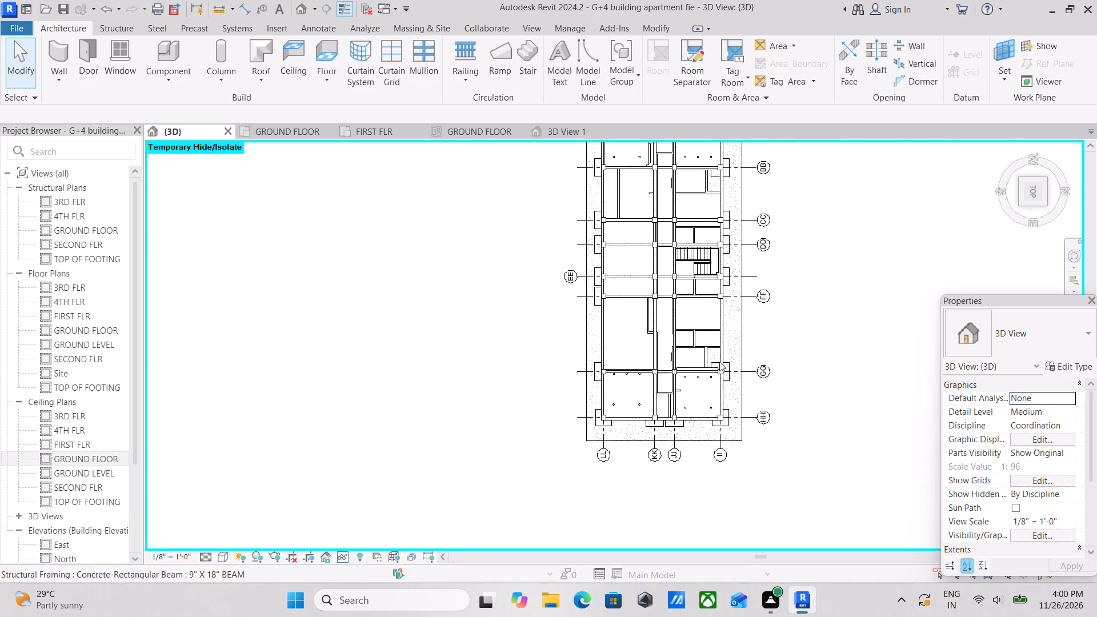
click(1047, 203)
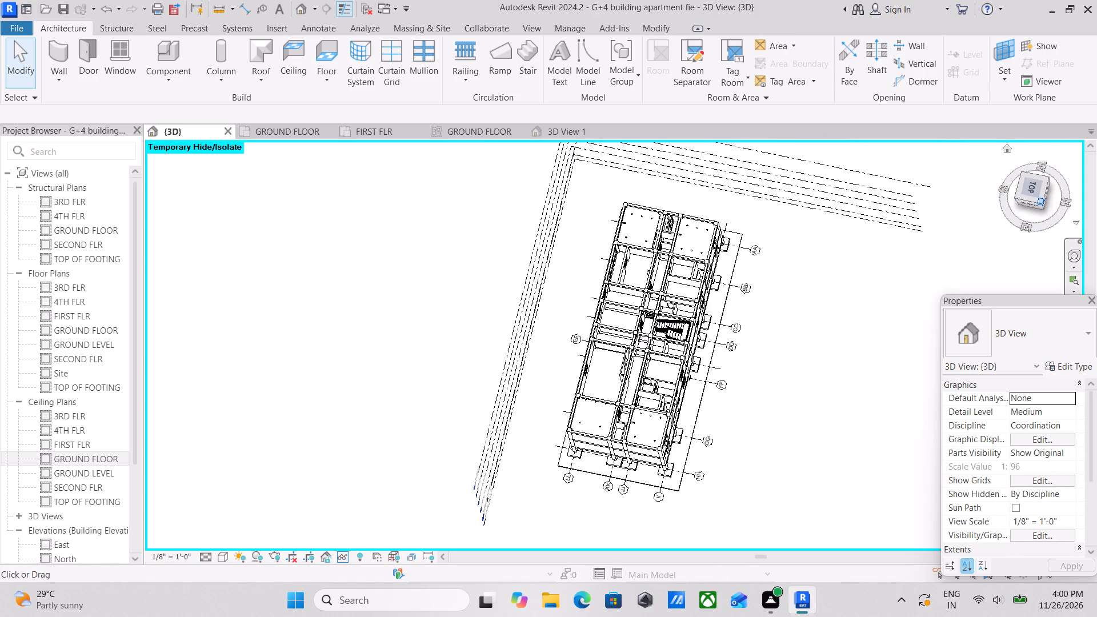
scroll(875, 364, up, 3)
key(Escape)
key(Escape)
scroll(597, 439, up, 4)
key(Escape)
key(Escape)
key(Escape)
scroll(546, 372, up, 4)
key(Escape)
key(Escape)
key(Escape)
scroll(554, 326, up, 1)
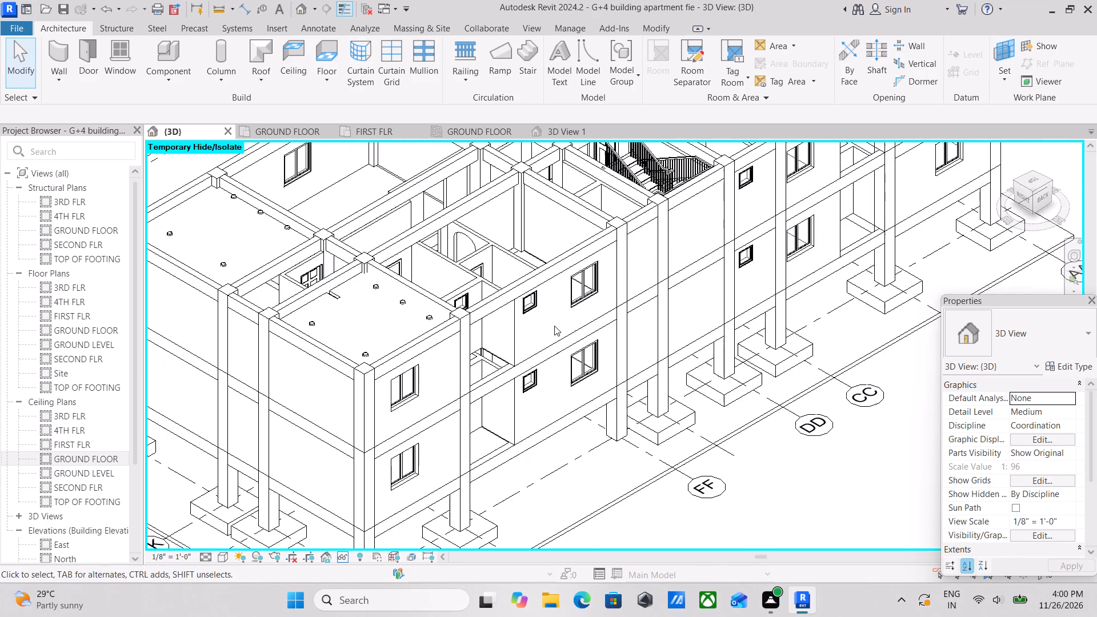
key(Escape)
key(Escape)
scroll(554, 326, down, 2)
middle_drag(555, 335, 590, 323)
scroll(494, 340, up, 2)
middle_drag(482, 342, 602, 293)
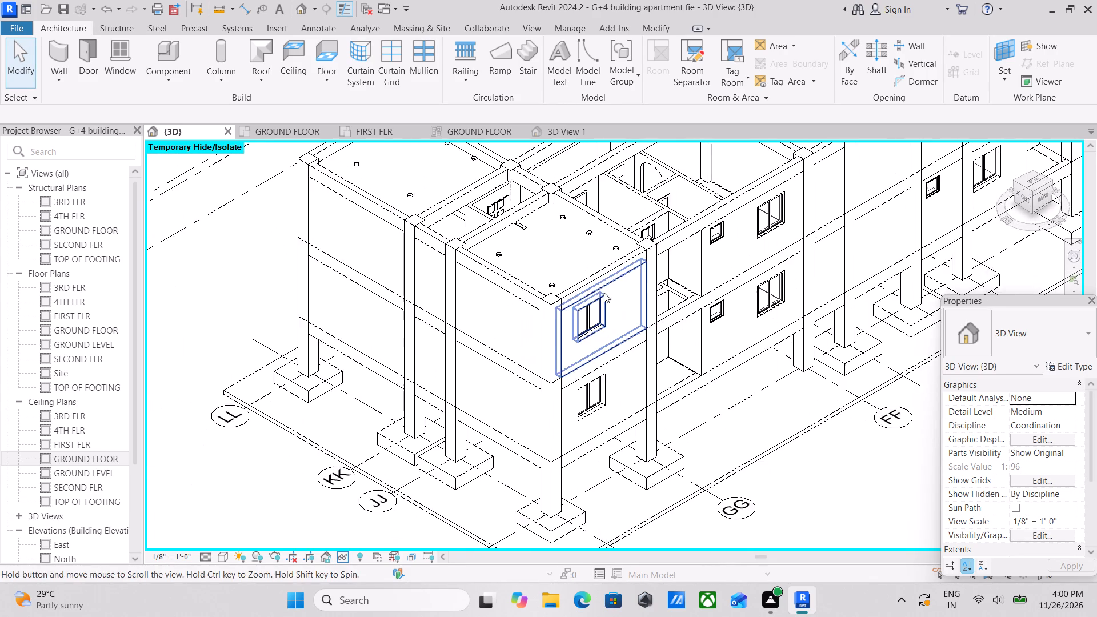
scroll(472, 254, up, 1)
middle_drag(472, 254, 561, 400)
scroll(561, 385, up, 1)
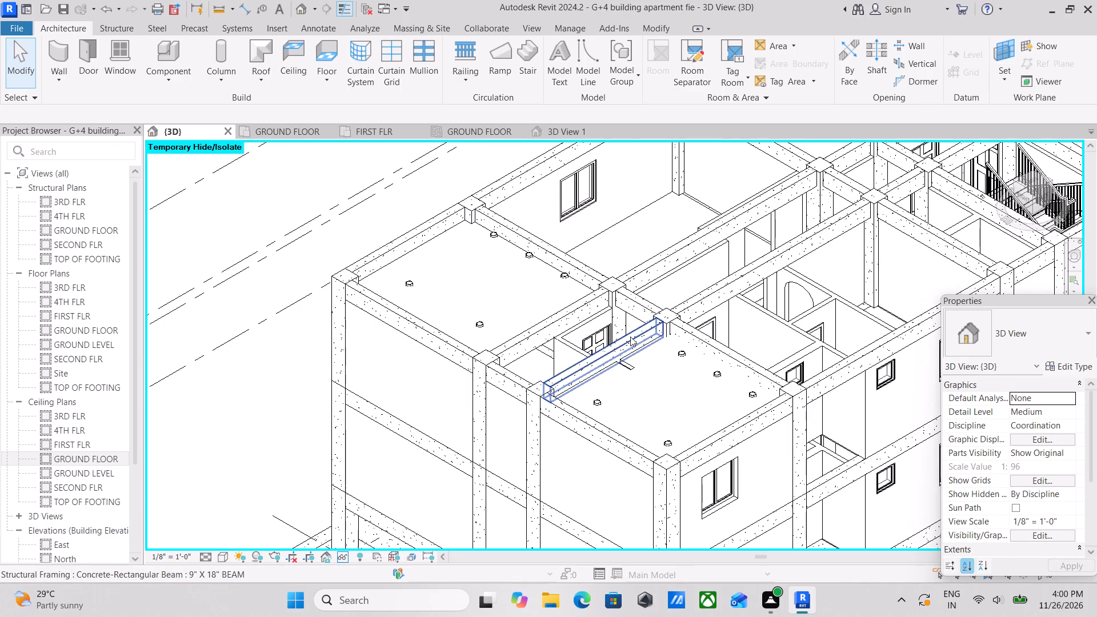
scroll(632, 335, down, 2)
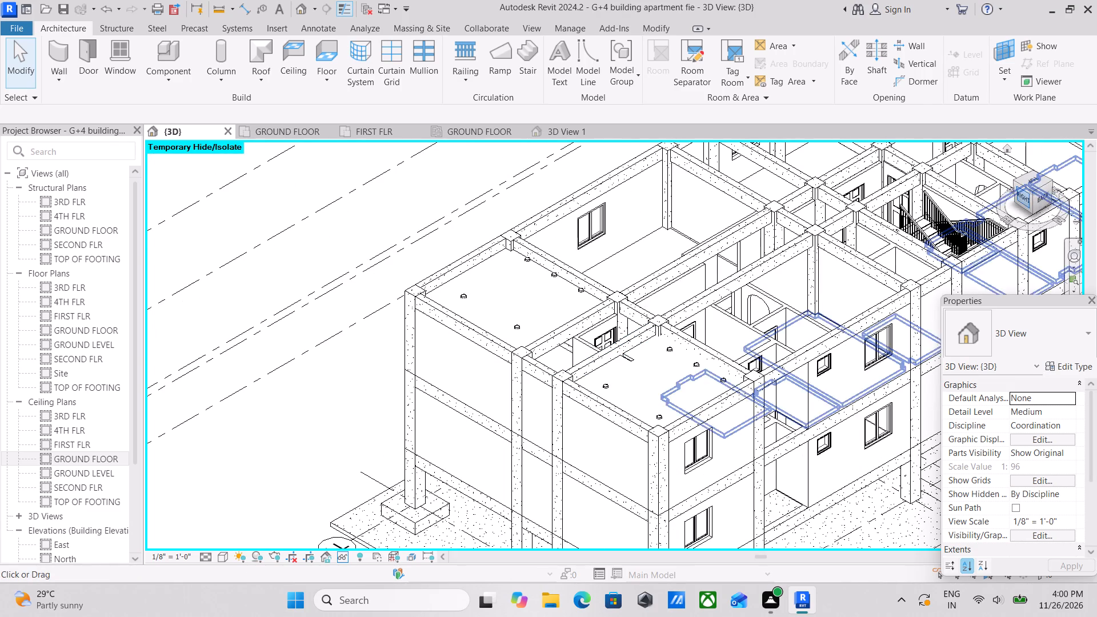
Examine the building and its levels from the right side and around its exterior corners.
click(1027, 197)
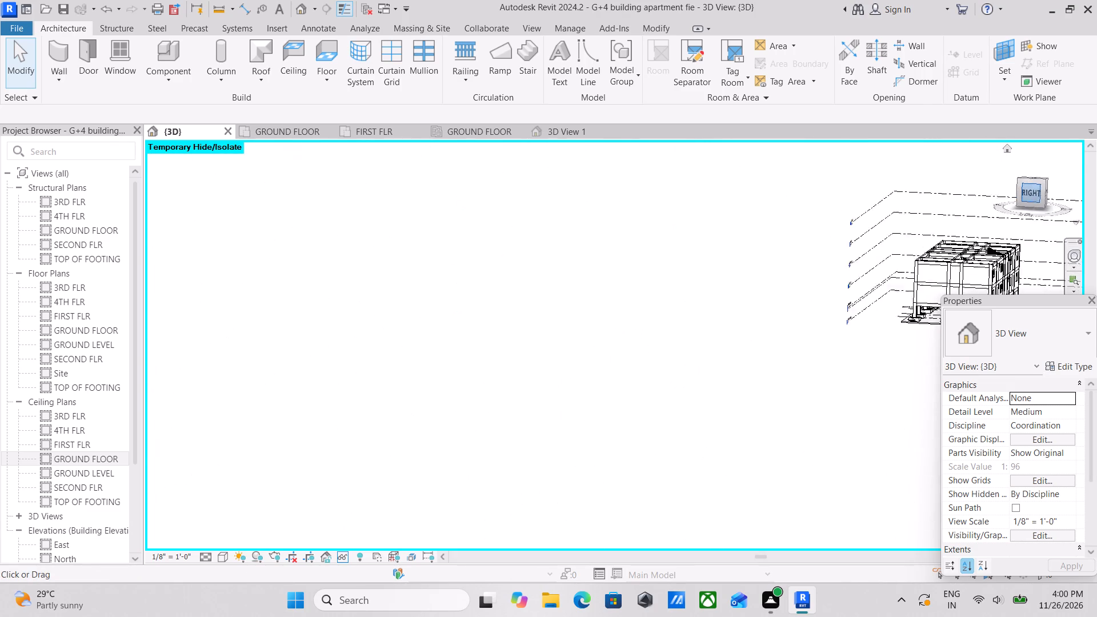
scroll(472, 499, up, 4)
scroll(546, 384, up, 4)
scroll(659, 347, down, 1)
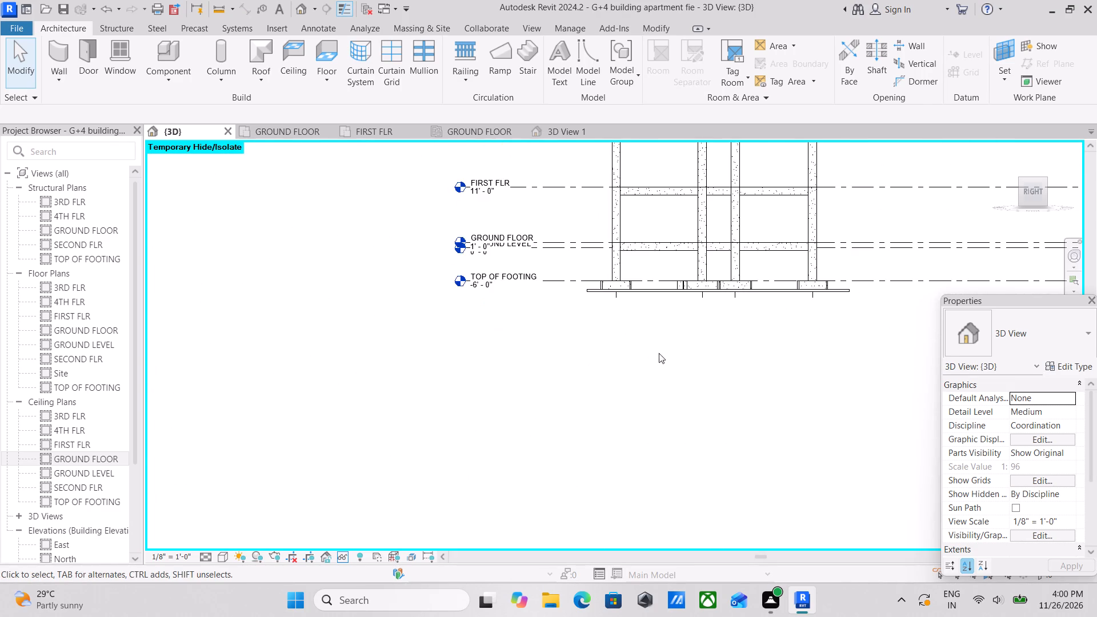
scroll(659, 353, down, 4)
middle_drag(678, 464, 707, 543)
shift+middle_drag(724, 469, 542, 490)
shift+middle_drag(716, 458, 614, 464)
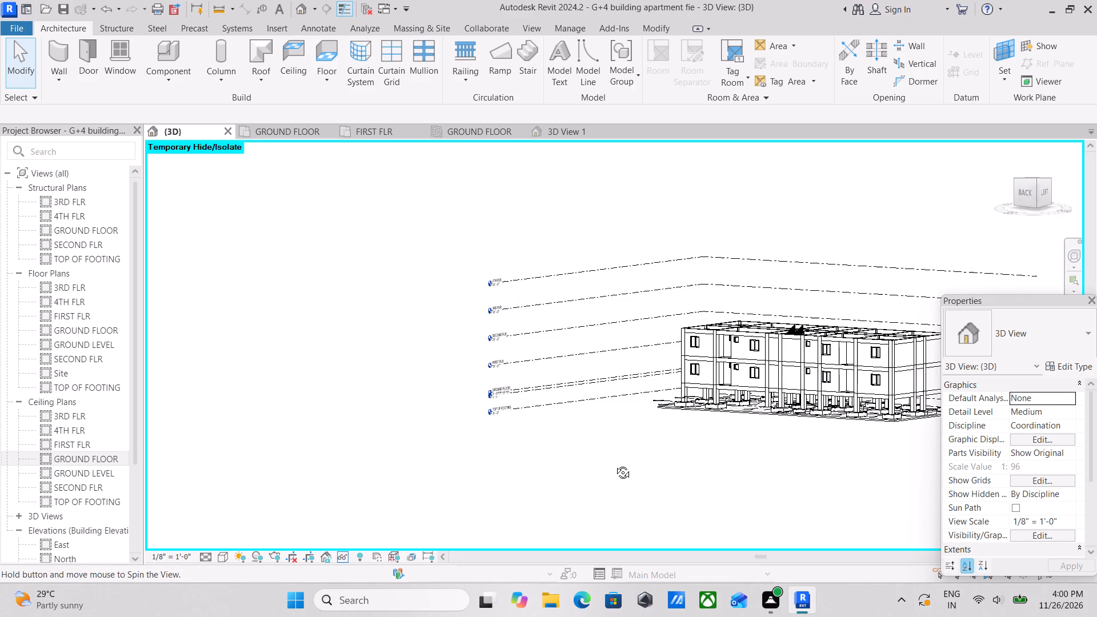
shift+middle_drag(614, 464, 708, 563)
middle_drag(678, 426, 771, 451)
scroll(678, 426, up, 1)
shift+middle_drag(694, 427, 856, 416)
middle_drag(793, 417, 622, 471)
shift+middle_drag(666, 471, 775, 423)
shift+scroll(619, 462, up, 1)
shift+middle_drag(623, 460, 736, 450)
middle_drag(742, 470, 712, 466)
scroll(704, 466, up, 1)
shift+middle_drag(761, 460, 622, 461)
scroll(728, 498, up, 6)
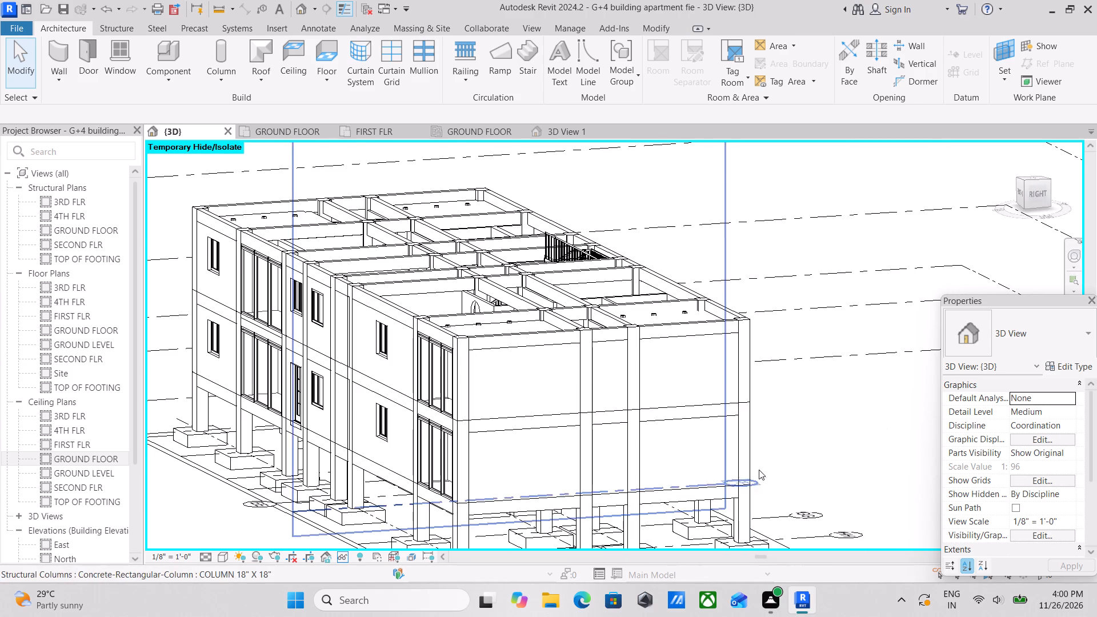
Temporarily hide all instances of the COLUMN 18" X 18" columns and 9" X 18" BEAM beams in the 3D view.
click(749, 458)
text(SA)
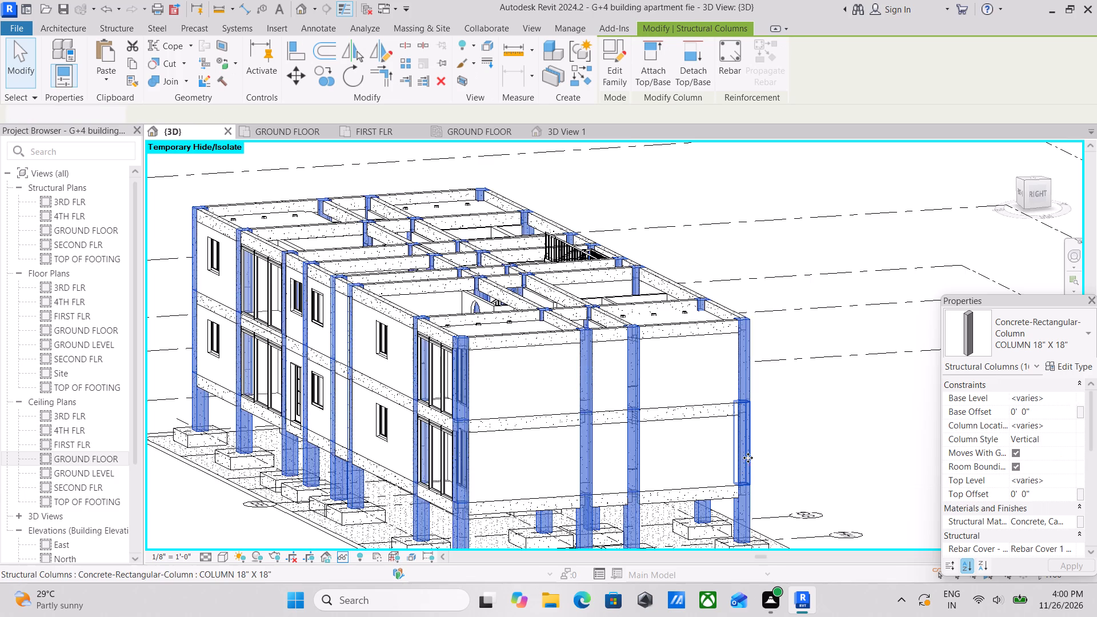
scroll(684, 446, up, 5)
middle_drag(705, 420, 721, 467)
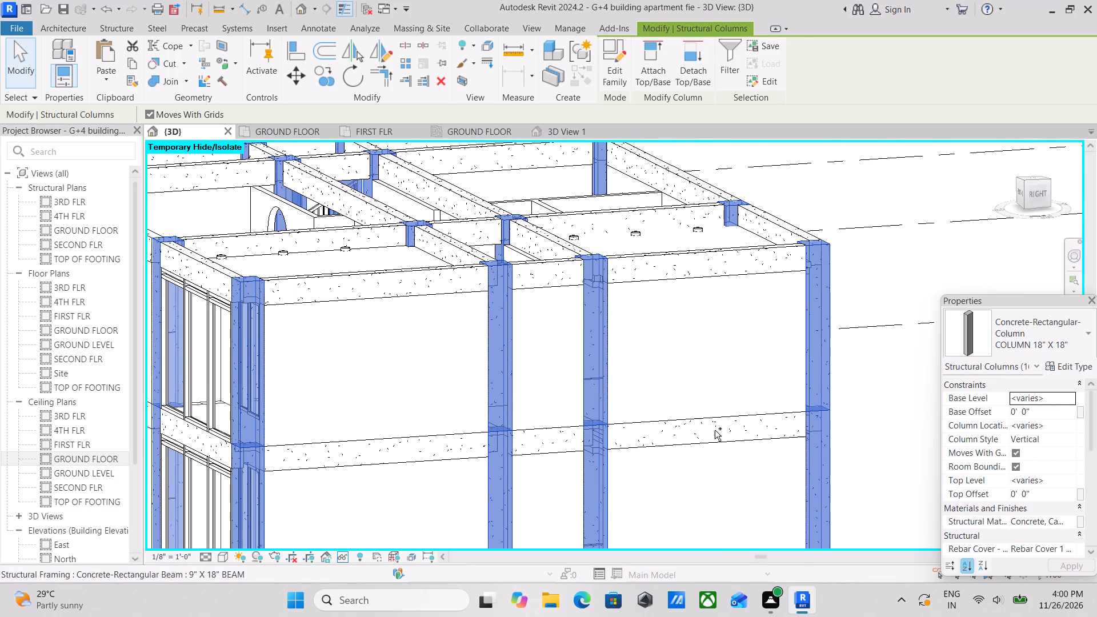
ctrl+click(717, 433)
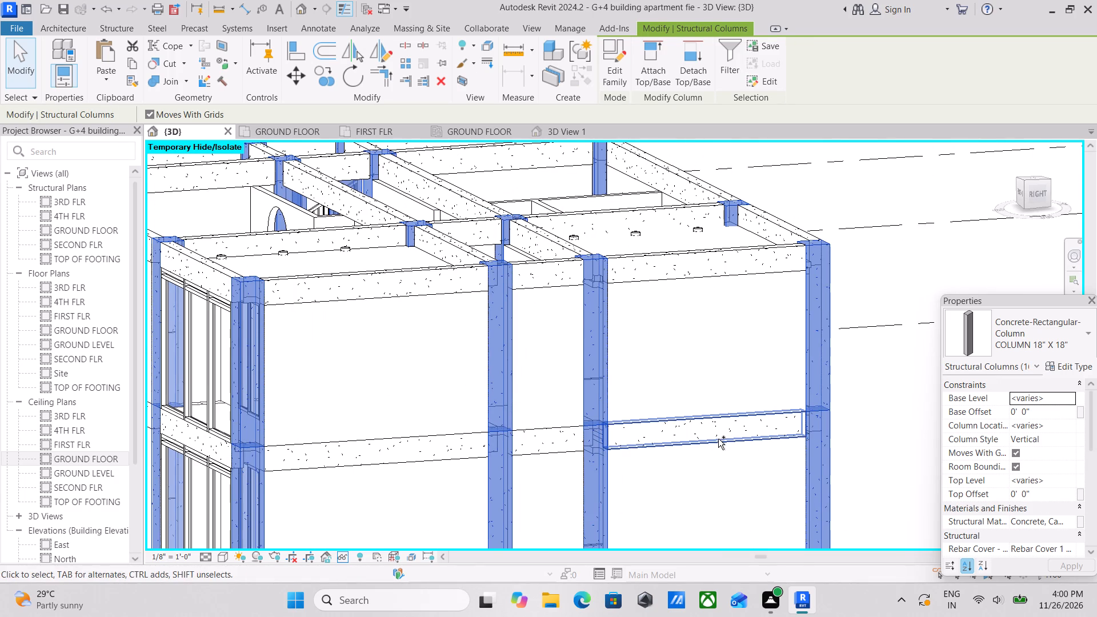
ctrl+click(718, 439)
text(SA)
scroll(718, 439, down, 4)
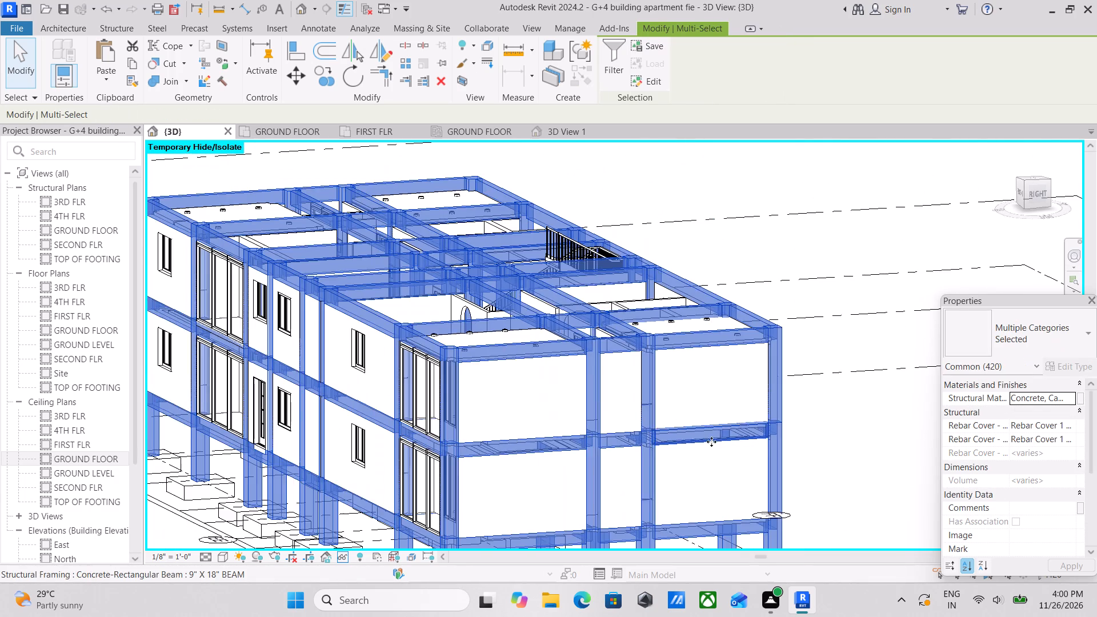
middle_drag(615, 442, 748, 430)
text(HH)
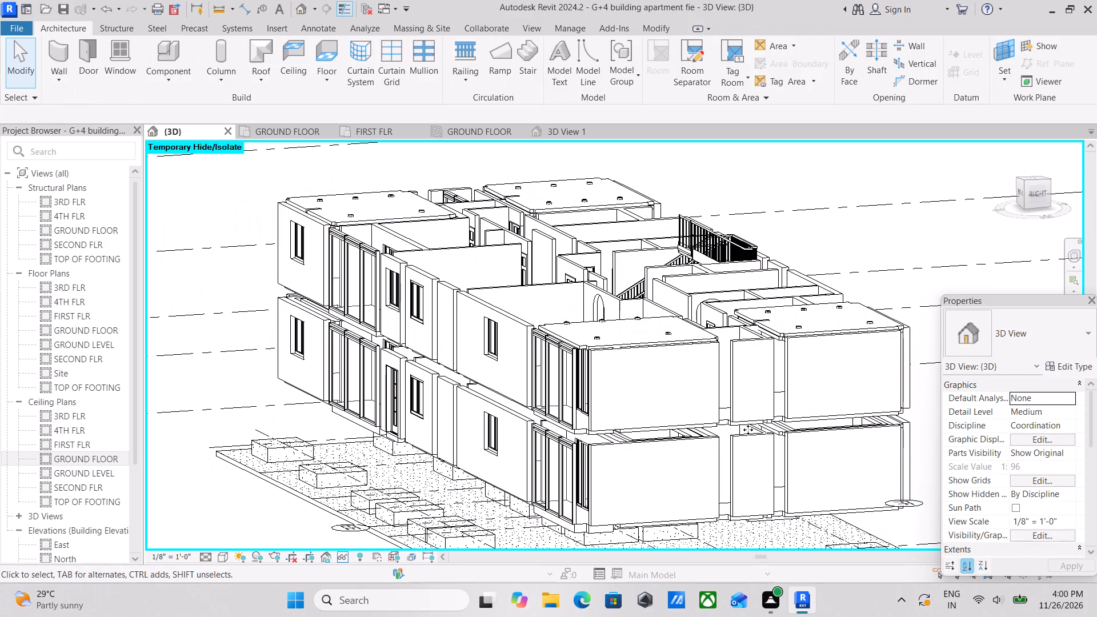
View the building squarely from its right side.
middle_drag(717, 422, 624, 418)
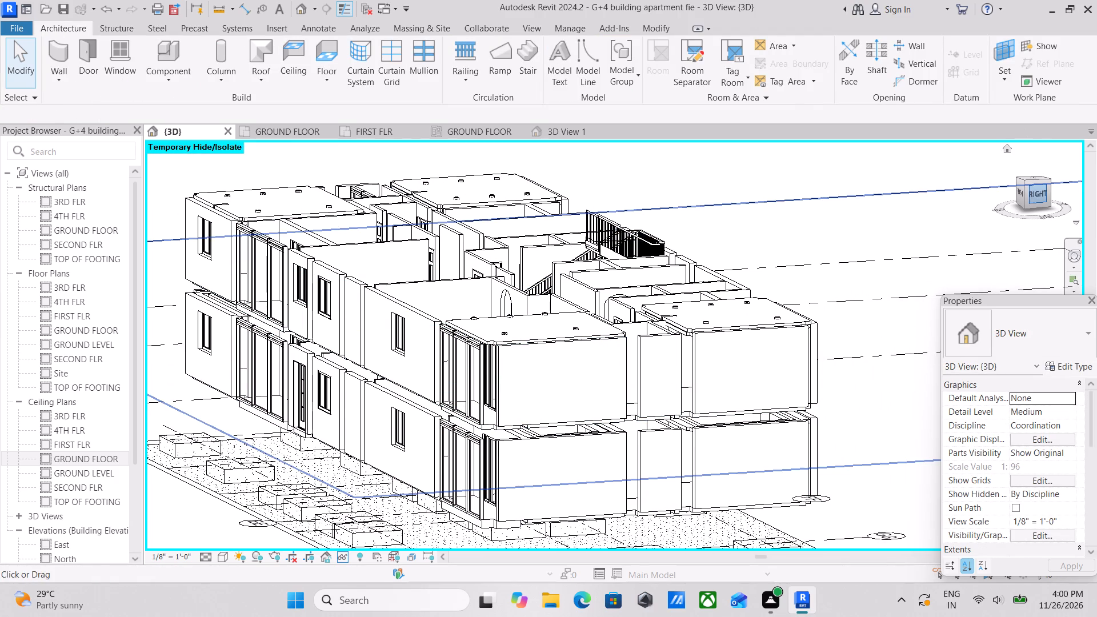
click(1041, 189)
scroll(566, 386, up, 2)
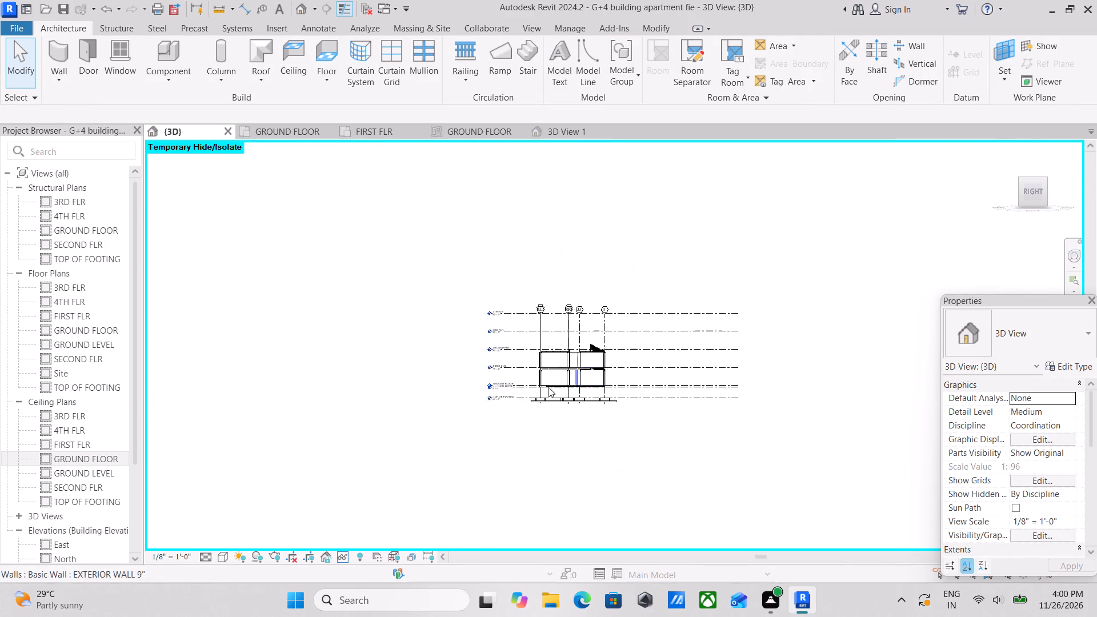
Copy all first-floor storey elements, including the stair and railings, and paste them aligned to levels 3RD FLR and 4TH FLR.
scroll(548, 387, up, 9)
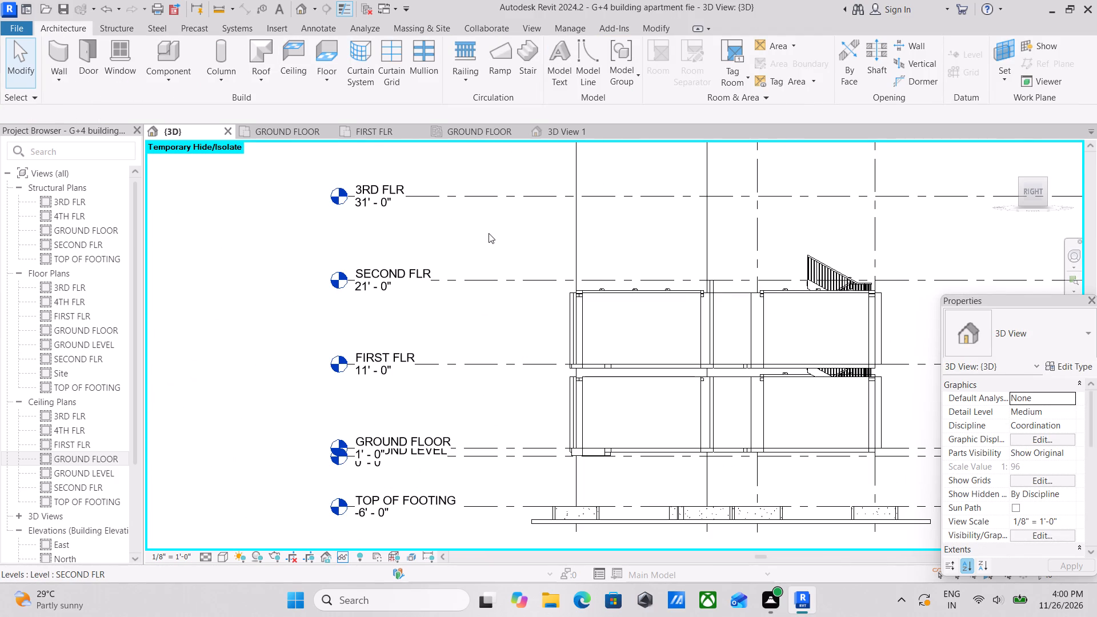
drag(485, 239, 485, 242)
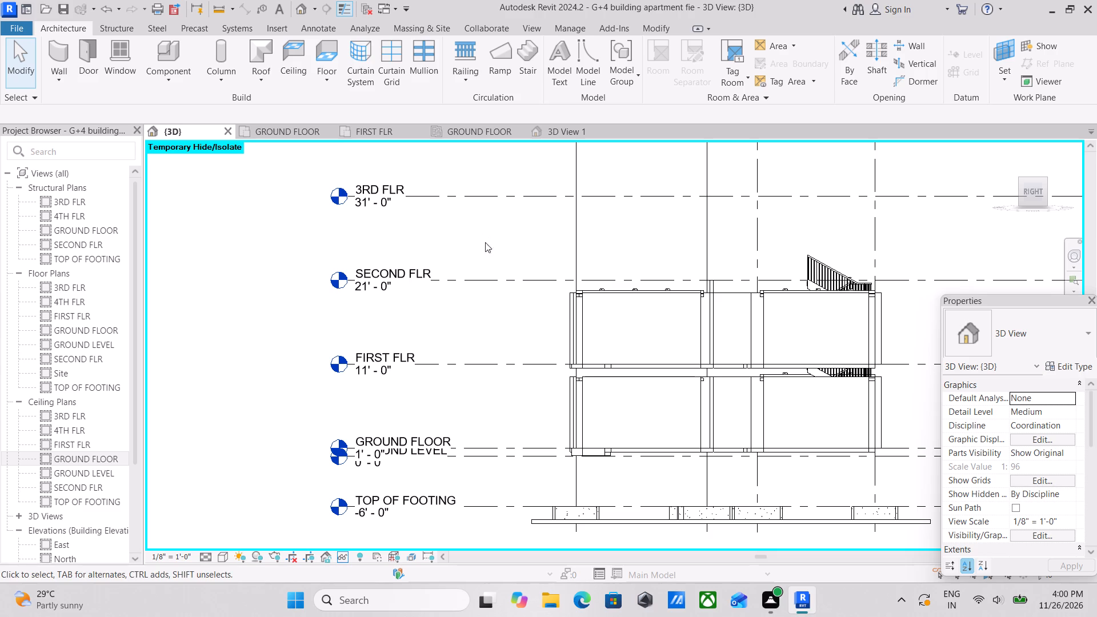
drag(485, 242, 856, 377)
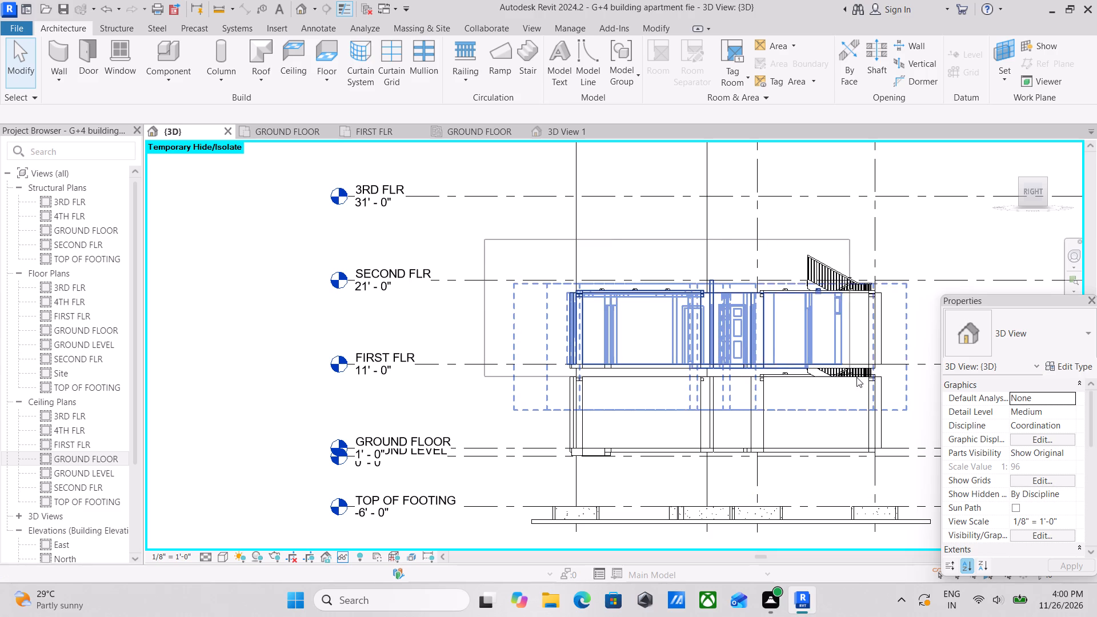
drag(856, 377, 930, 374)
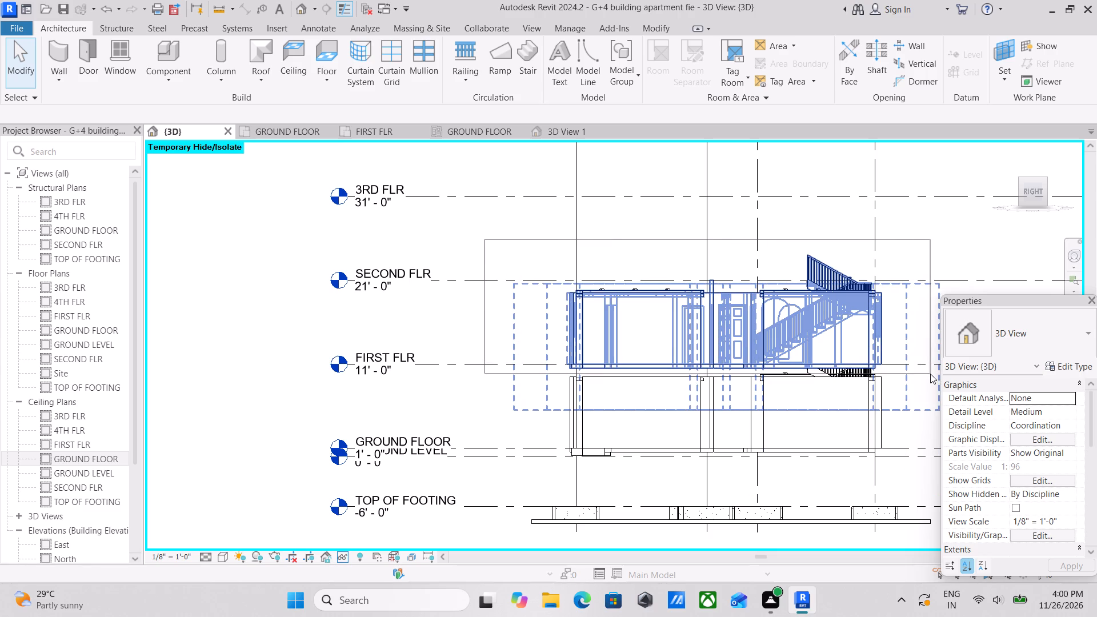
drag(930, 374, 931, 373)
scroll(470, 203, down, 2)
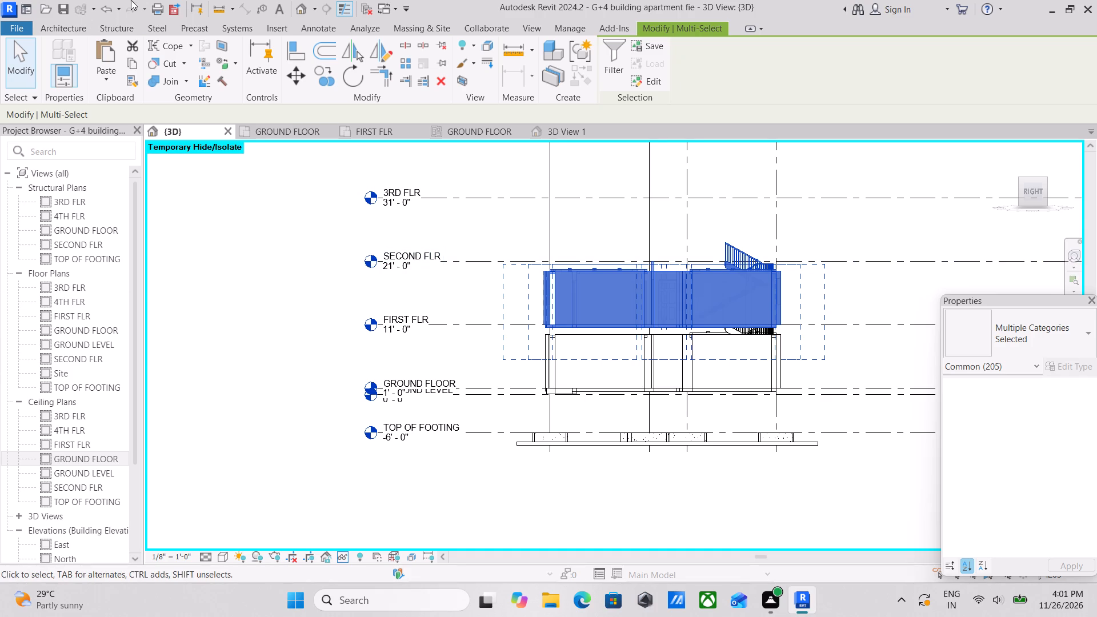
click(133, 66)
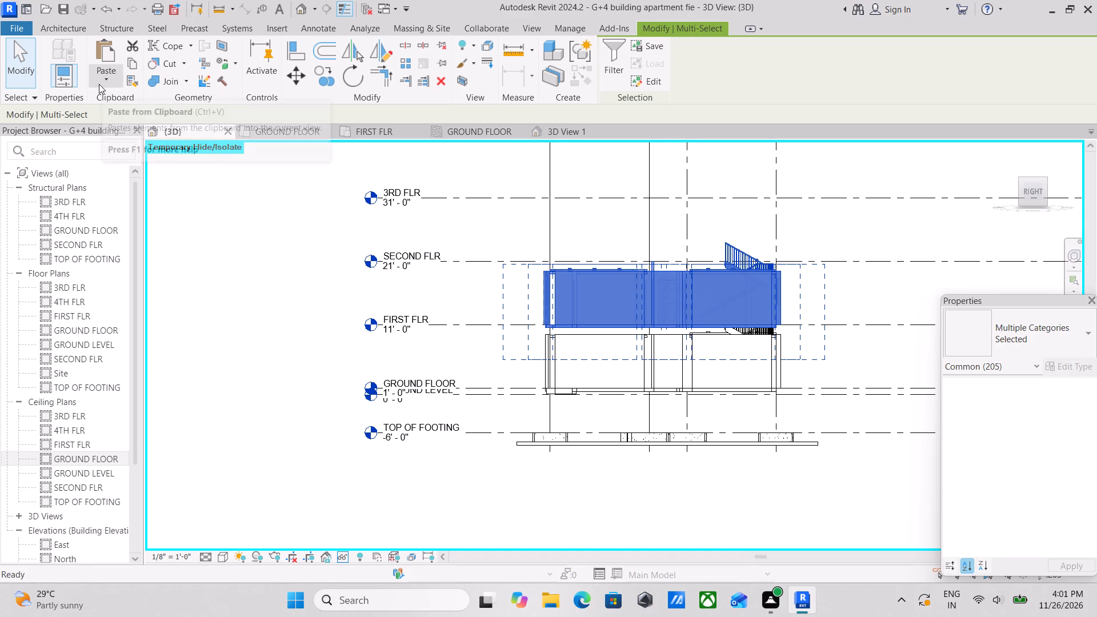
click(99, 84)
click(123, 135)
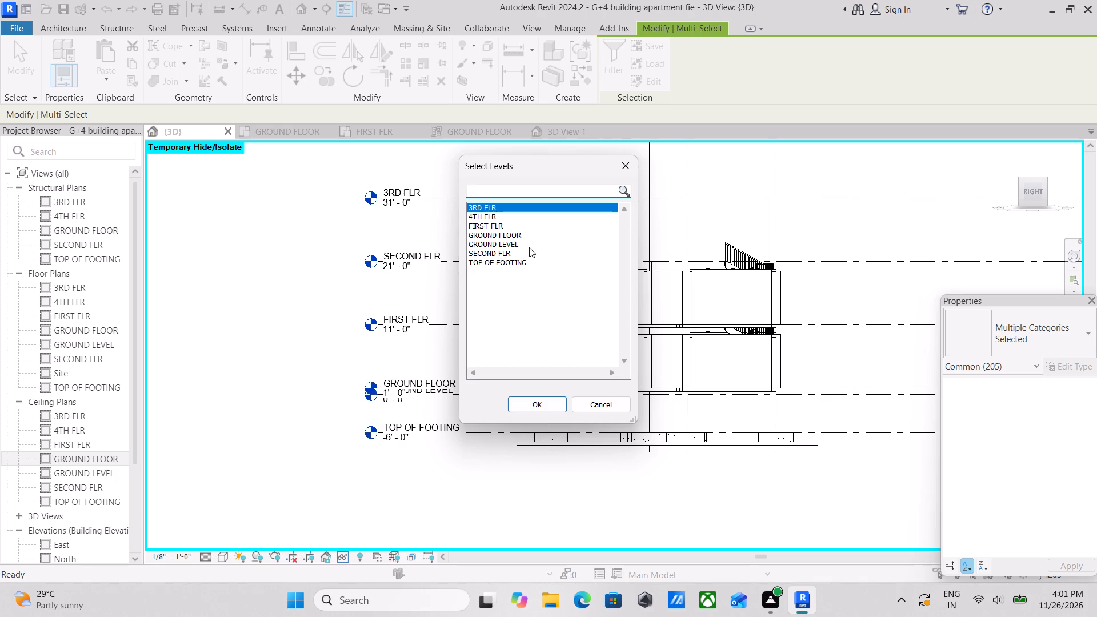
ctrl+click(482, 215)
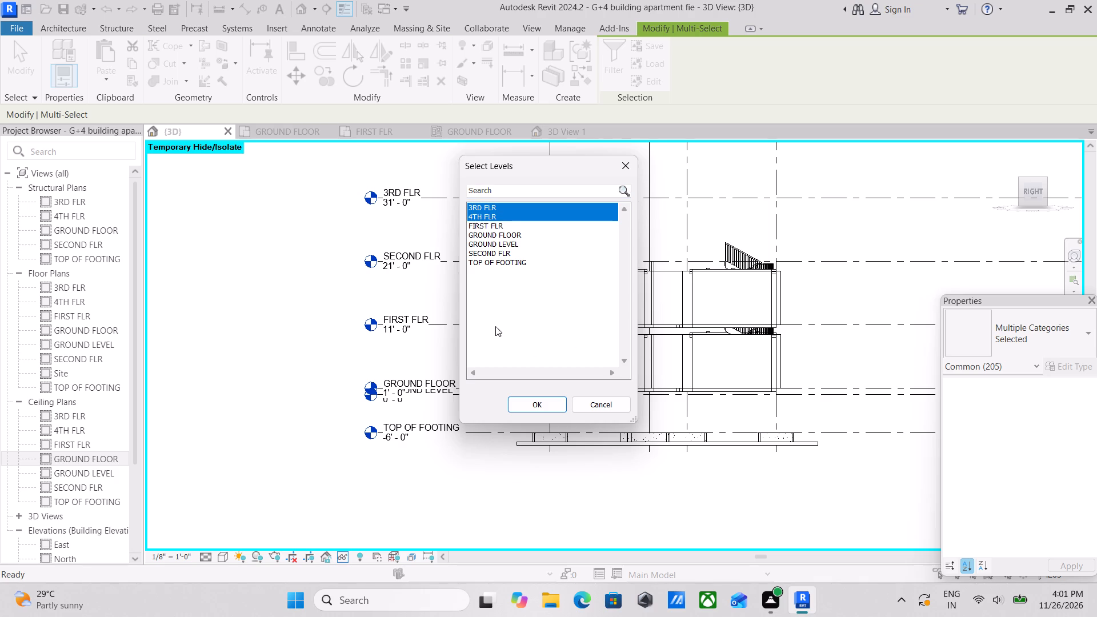
click(524, 400)
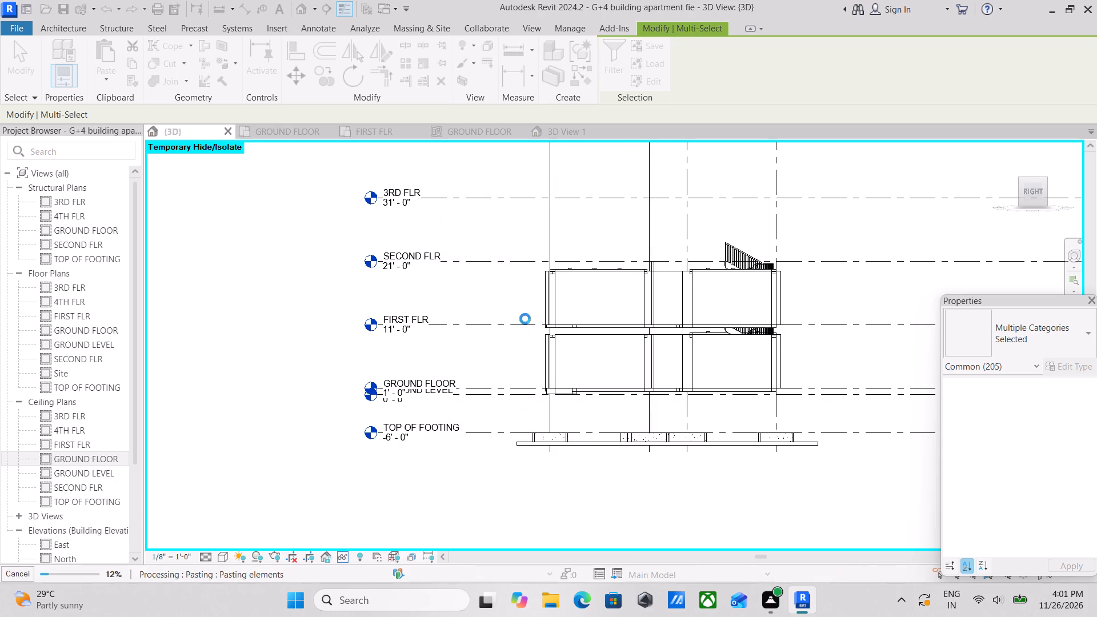
Copy the storey elements pasted on 4TH FLR, paste them aligned to the SECOND FLR level, and clear the selection.
scroll(450, 330, down, 4)
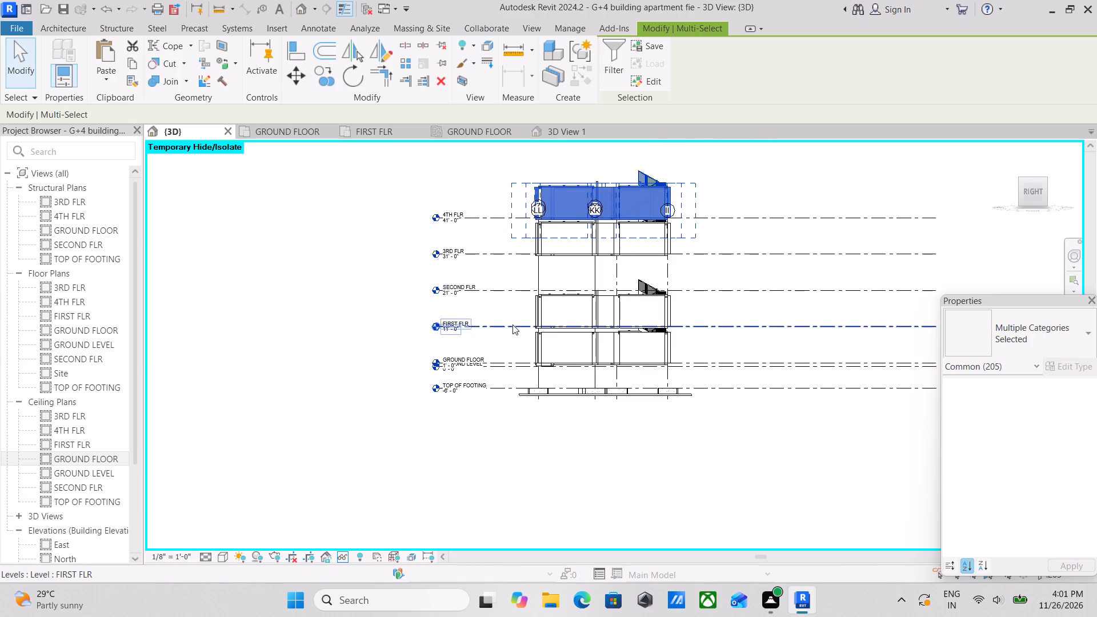
middle_drag(513, 324, 522, 381)
scroll(531, 273, up, 2)
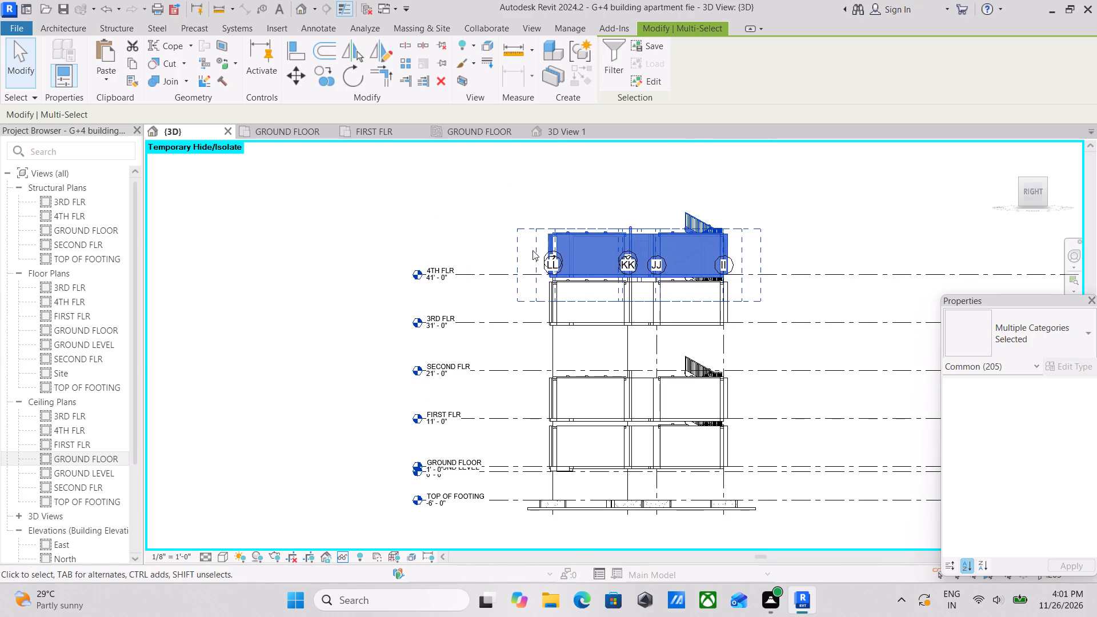
click(130, 61)
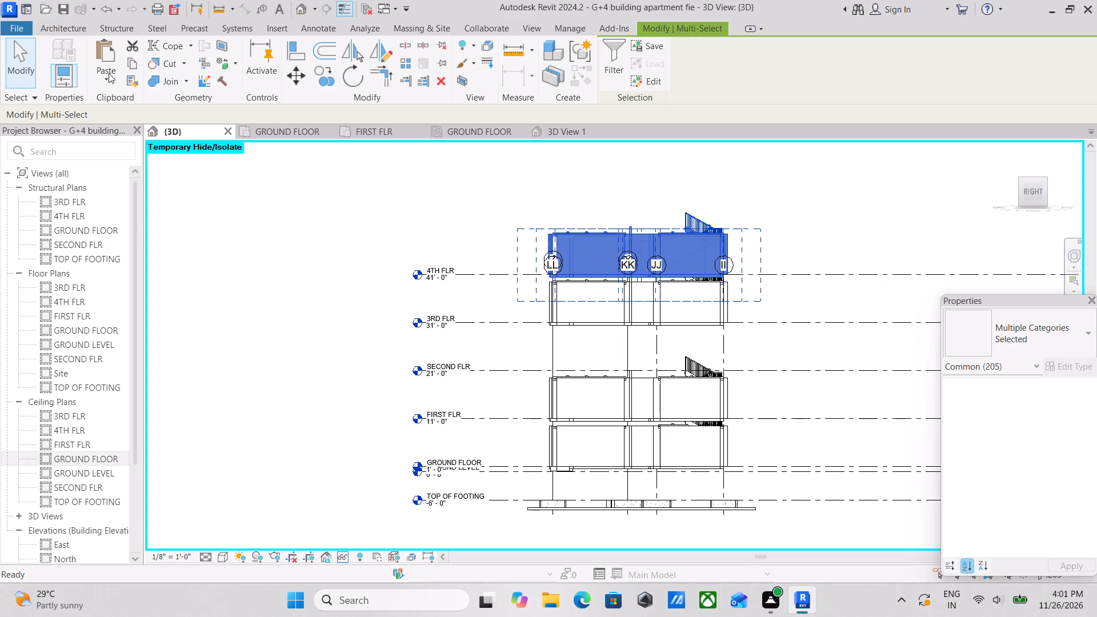
click(107, 74)
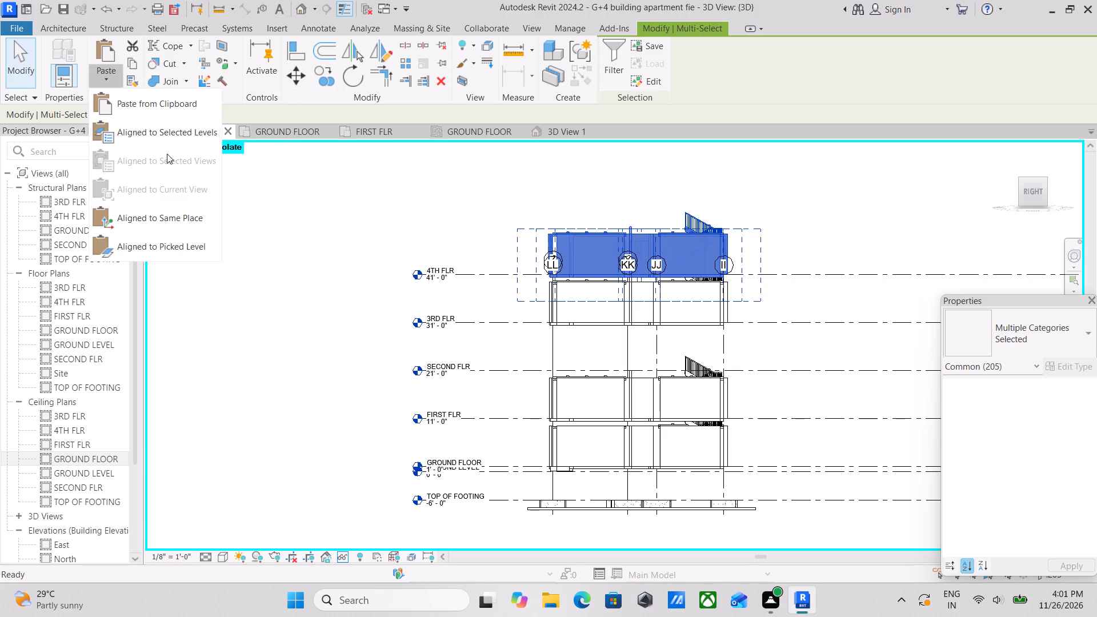
click(170, 131)
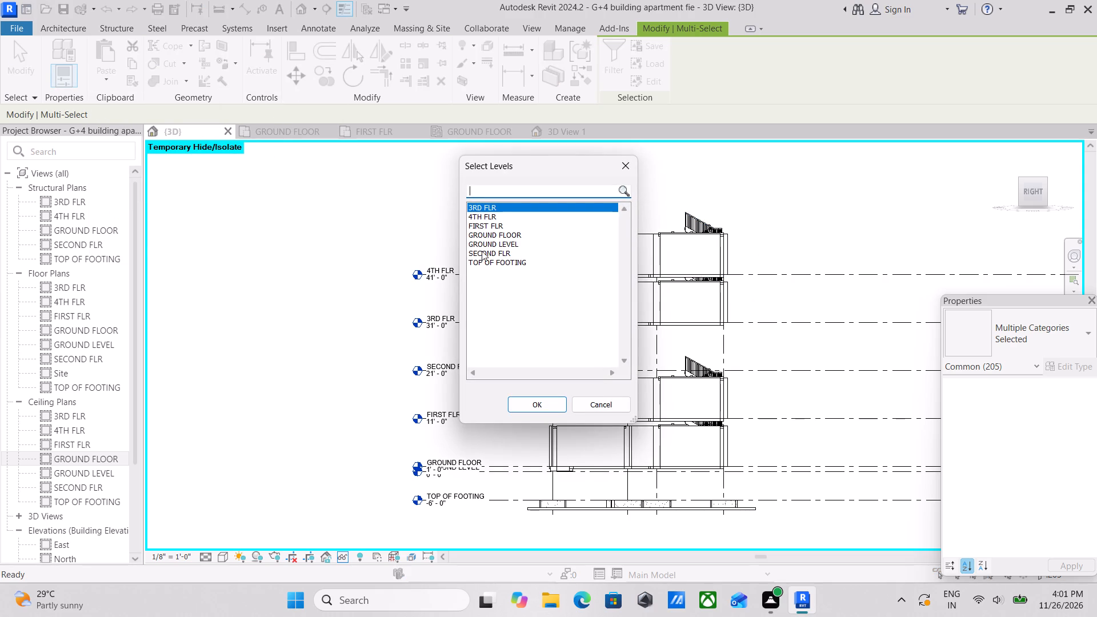
click(482, 251)
click(536, 400)
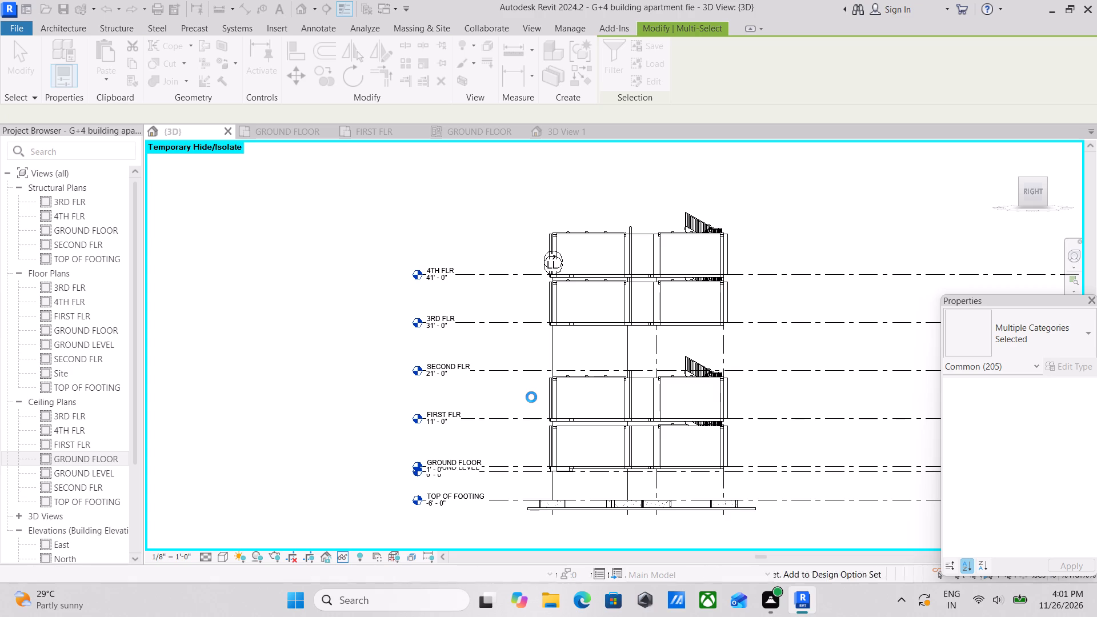
scroll(727, 255, up, 3)
key(Escape)
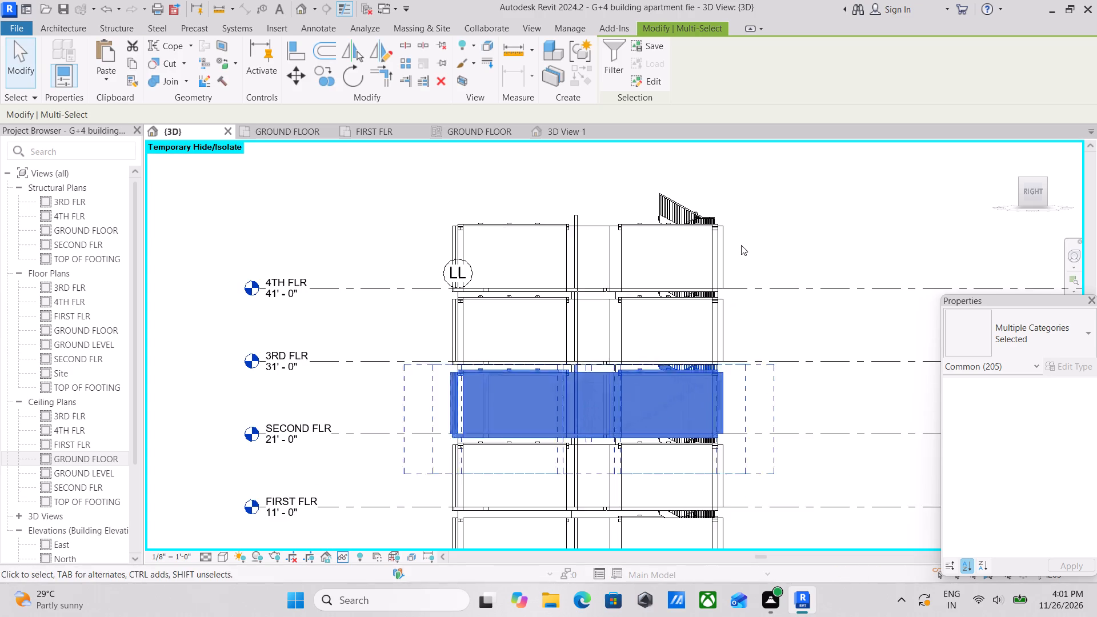
scroll(700, 238, up, 4)
key(Escape)
key(Escape)
key(Escape)
scroll(365, 250, down, 1)
middle_drag(365, 250, 429, 228)
key(Escape)
key(Escape)
scroll(460, 230, down, 3)
key(Escape)
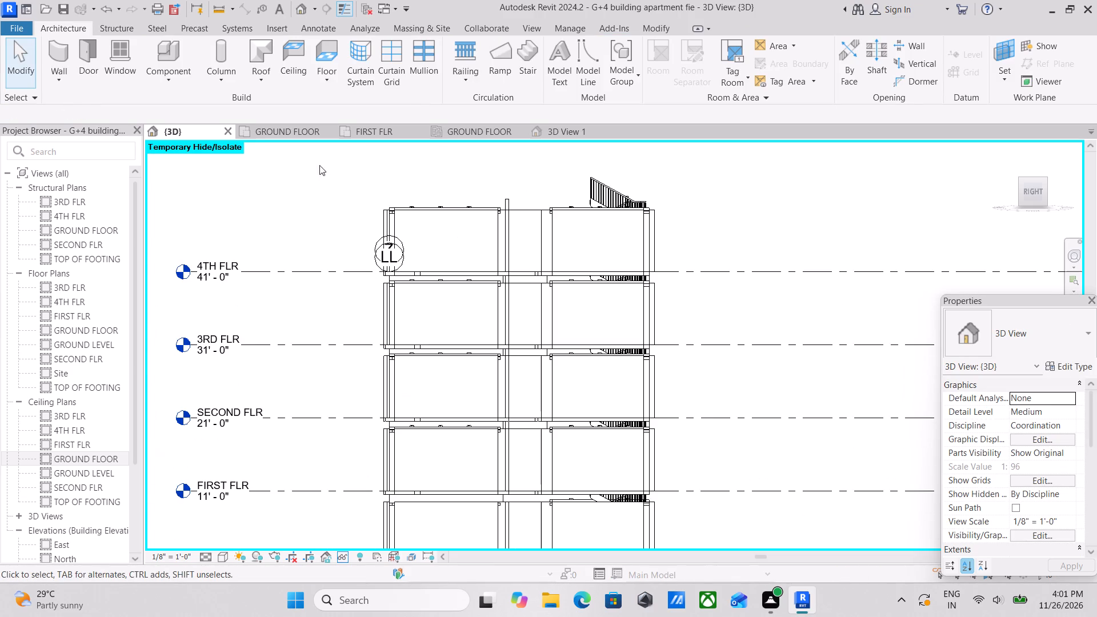
Delete the storey elements standing above the 4TH FLR level, including their walls, columns and upper beams.
drag(331, 175, 609, 267)
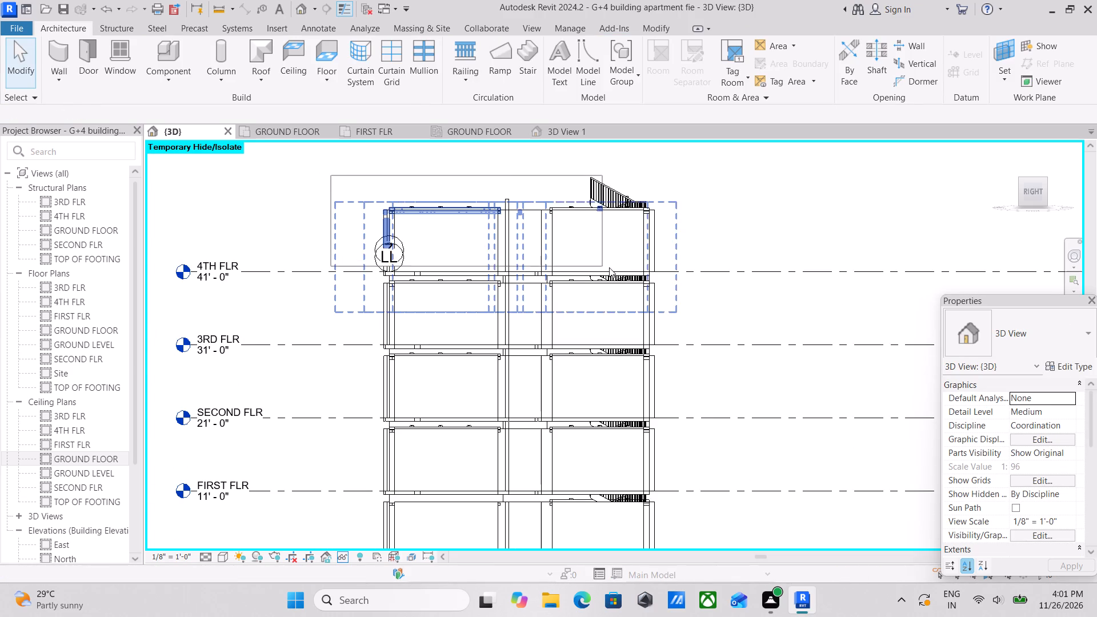
drag(609, 267, 676, 275)
right_click(254, 198)
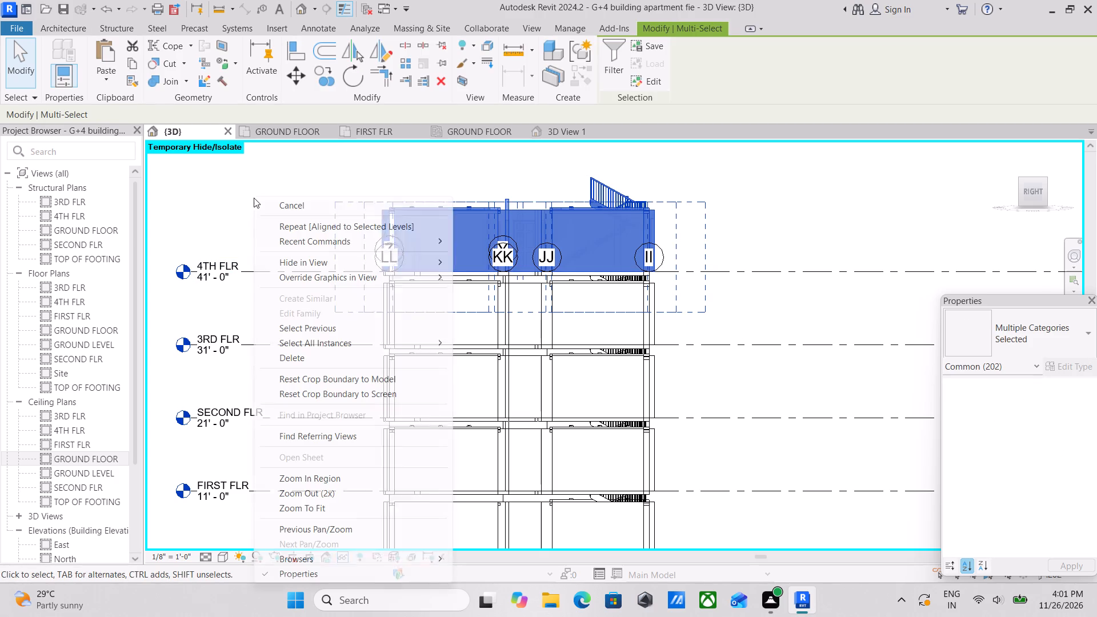
click(310, 356)
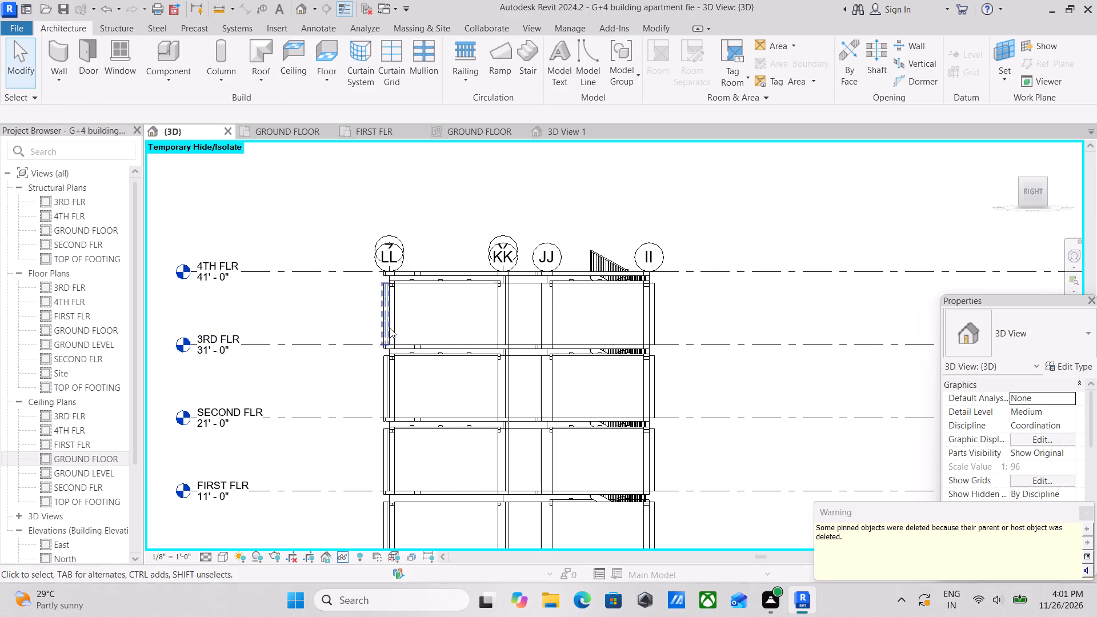
Reset the temporary hide/isolate in the 3D view.
scroll(400, 325, down, 4)
scroll(491, 299, down, 3)
middle_drag(514, 365, 498, 366)
scroll(527, 359, up, 3)
scroll(527, 359, down, 3)
middle_drag(448, 388, 497, 409)
shift+middle_drag(473, 385, 498, 399)
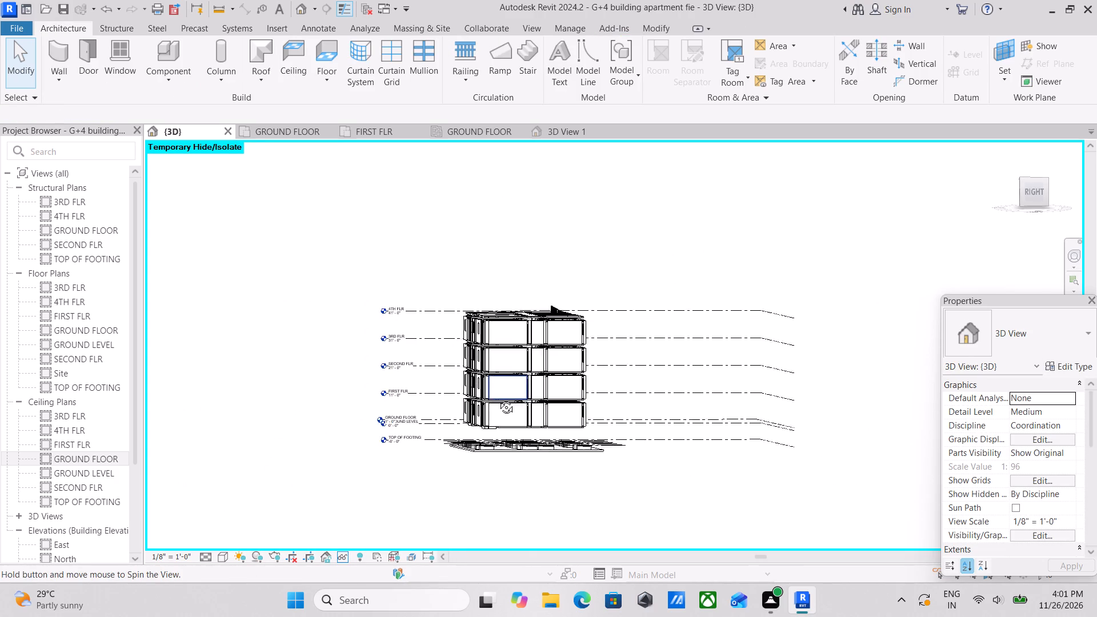
shift+middle_drag(498, 399, 580, 436)
shift+middle_drag(490, 418, 576, 419)
shift+middle_drag(563, 420, 597, 420)
shift+scroll(597, 420, up, 2)
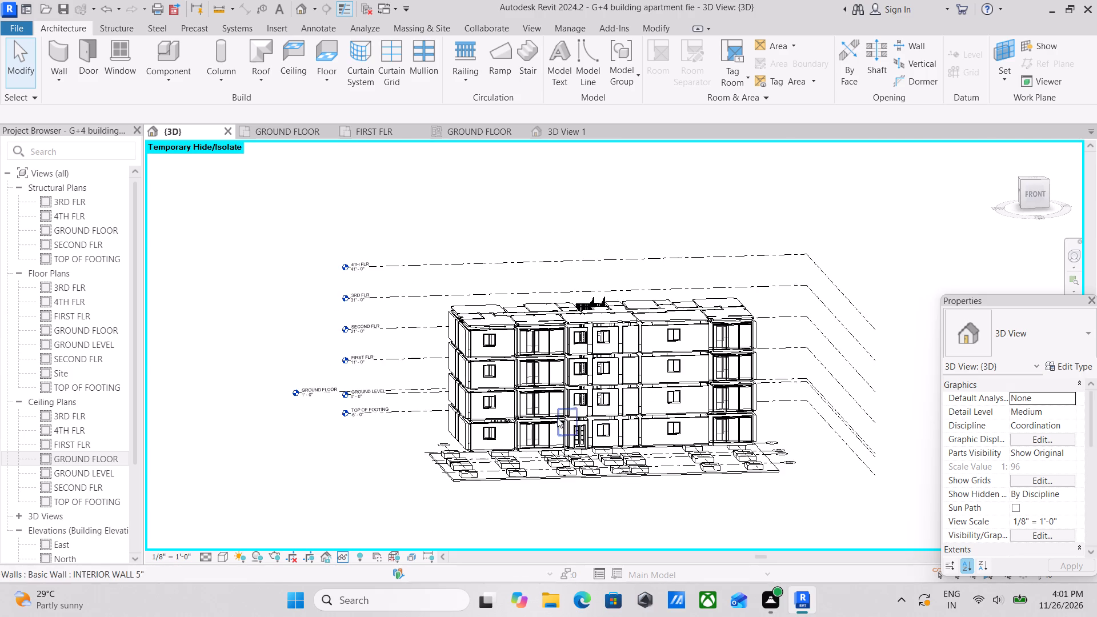
shift+middle_drag(556, 418, 600, 431)
shift+scroll(596, 434, up, 3)
middle_drag(527, 428, 479, 416)
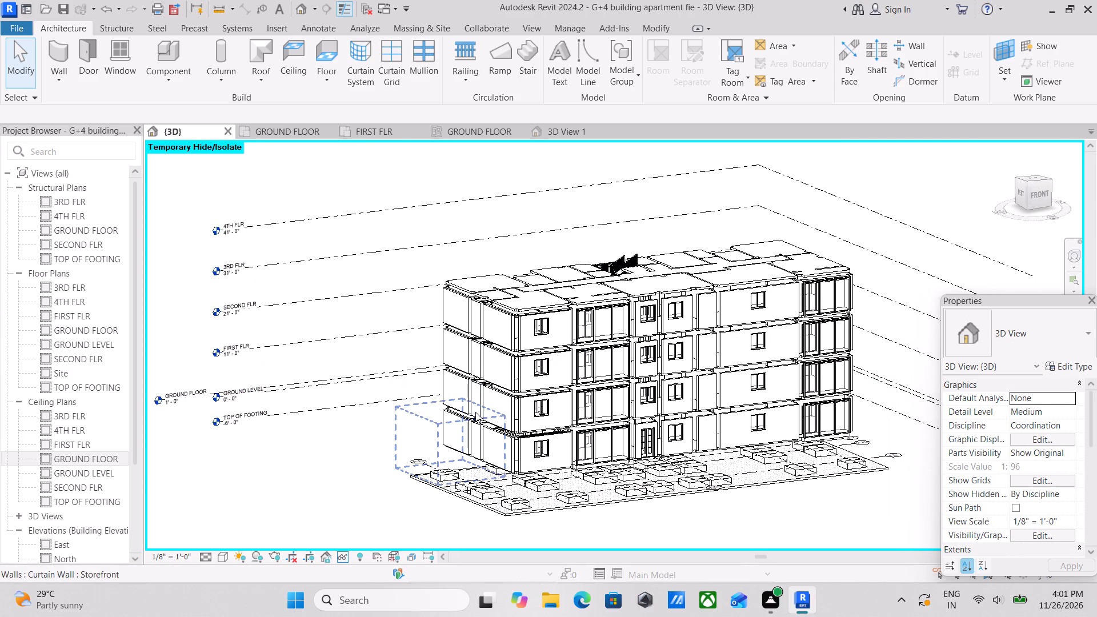
text(HR)
scroll(584, 419, up, 3)
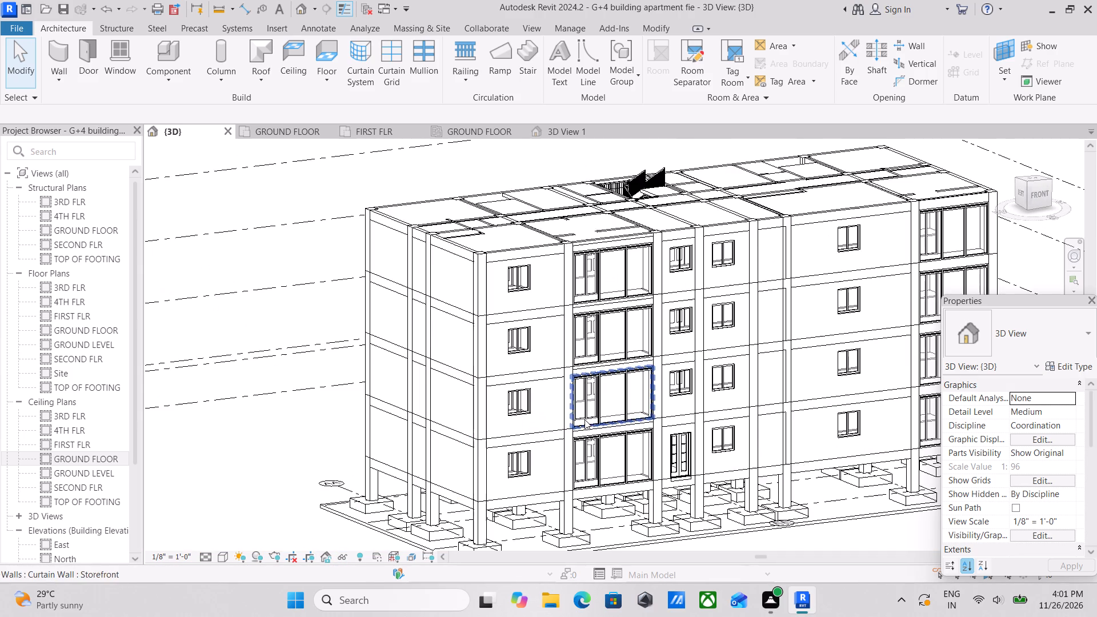
key(Escape)
Examine the top storey's beams and stair opening, and the stacked storeys of the whole building in 3D.
middle_drag(567, 426, 524, 431)
scroll(424, 278, up, 3)
middle_drag(398, 282, 347, 283)
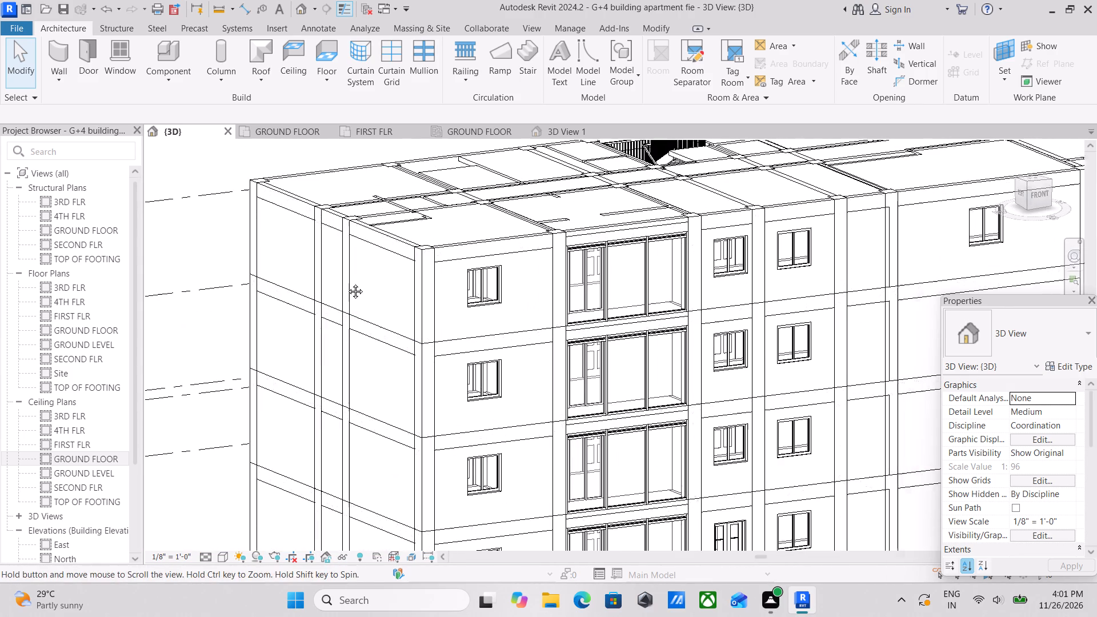
middle_drag(347, 283, 320, 287)
scroll(342, 283, down, 1)
scroll(503, 303, up, 2)
scroll(505, 303, down, 1)
middle_drag(505, 303, 413, 342)
scroll(611, 333, up, 1)
middle_drag(610, 333, 495, 380)
scroll(468, 376, up, 1)
middle_drag(444, 354, 473, 421)
scroll(473, 421, down, 3)
middle_drag(473, 407, 543, 485)
scroll(221, 446, up, 3)
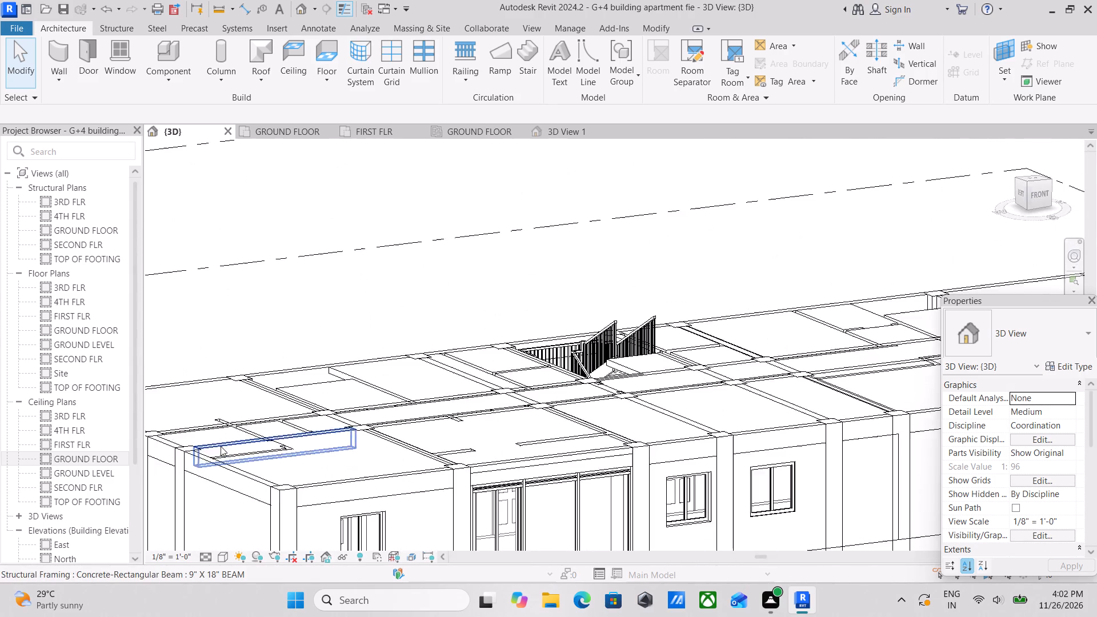
scroll(257, 479, up, 4)
scroll(357, 435, down, 7)
middle_drag(355, 436, 459, 351)
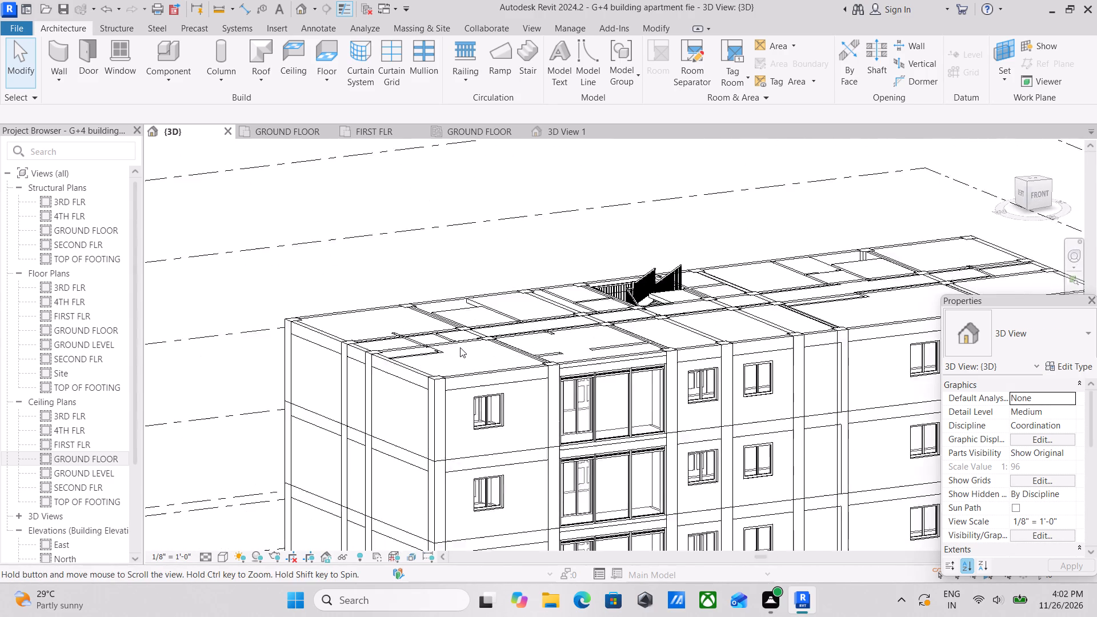
scroll(460, 347, up, 1)
scroll(460, 347, down, 3)
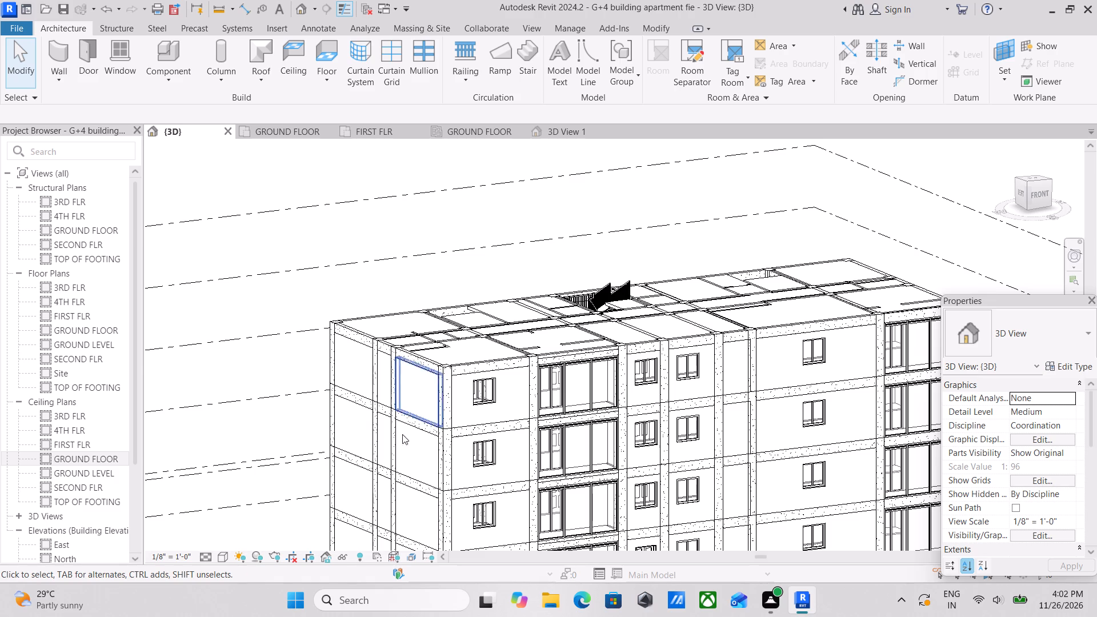
scroll(604, 410, down, 2)
middle_drag(604, 410, 556, 371)
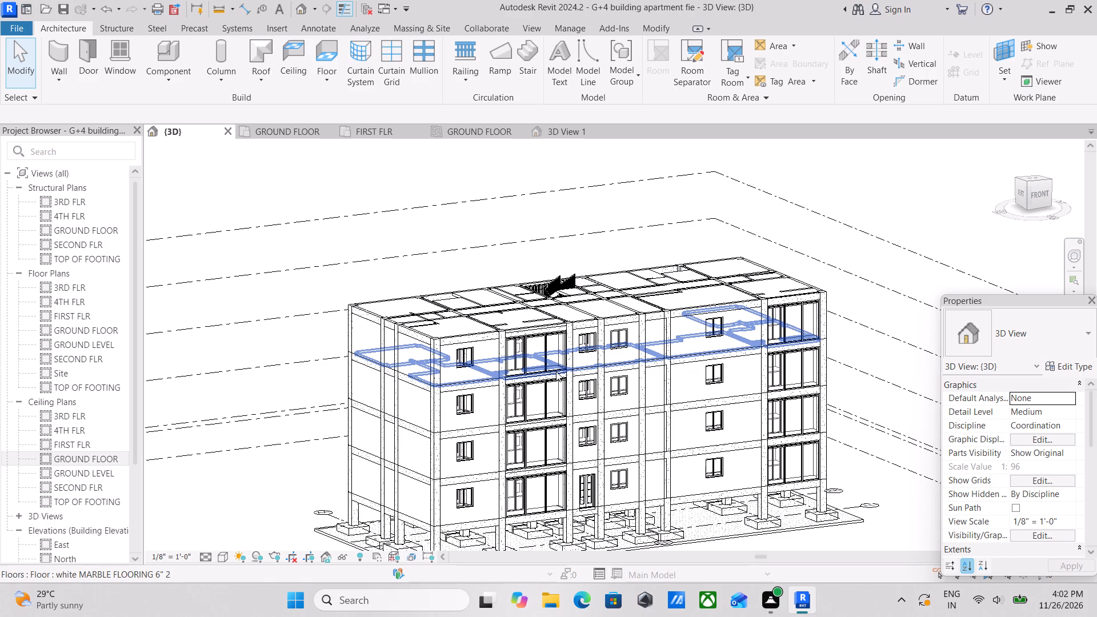
scroll(556, 371, down, 1)
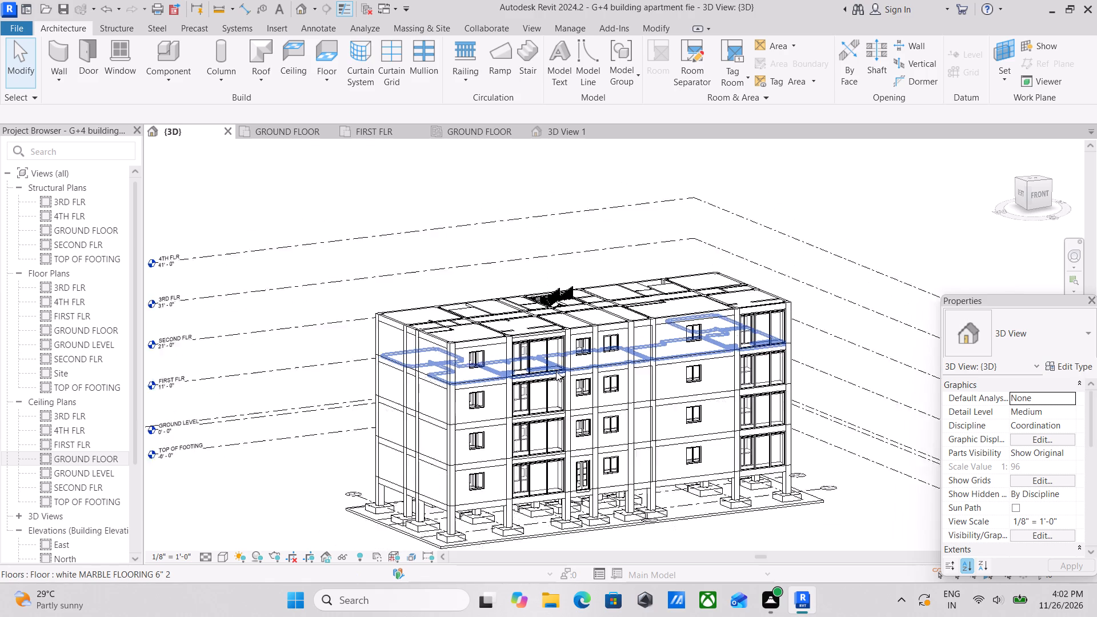
scroll(556, 371, down, 2)
middle_drag(551, 376, 531, 358)
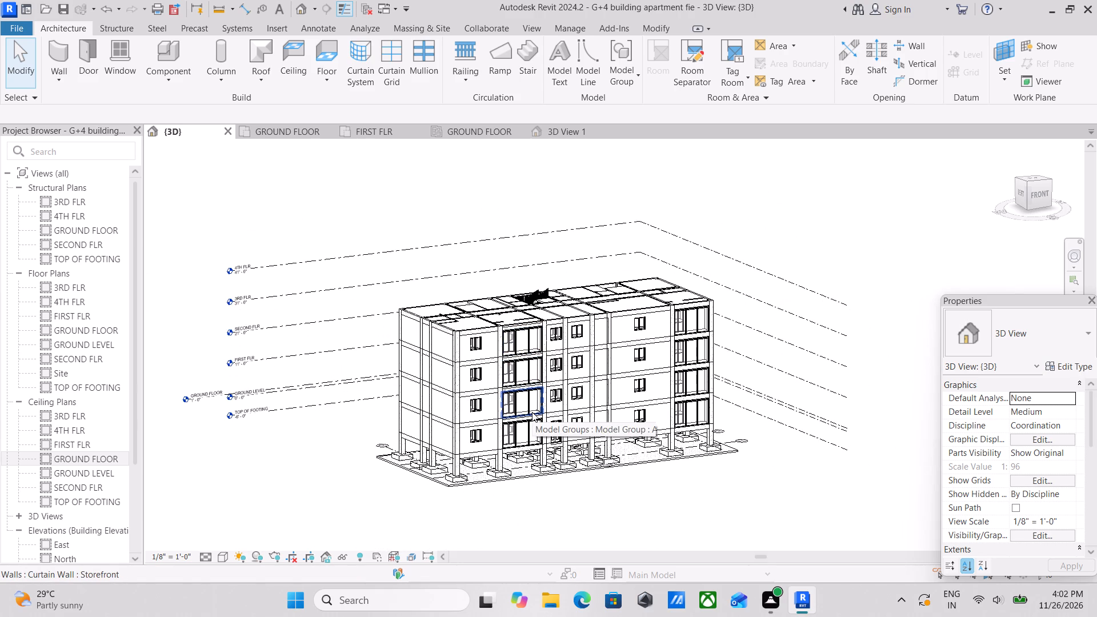
scroll(553, 424, up, 2)
middle_drag(558, 408, 522, 412)
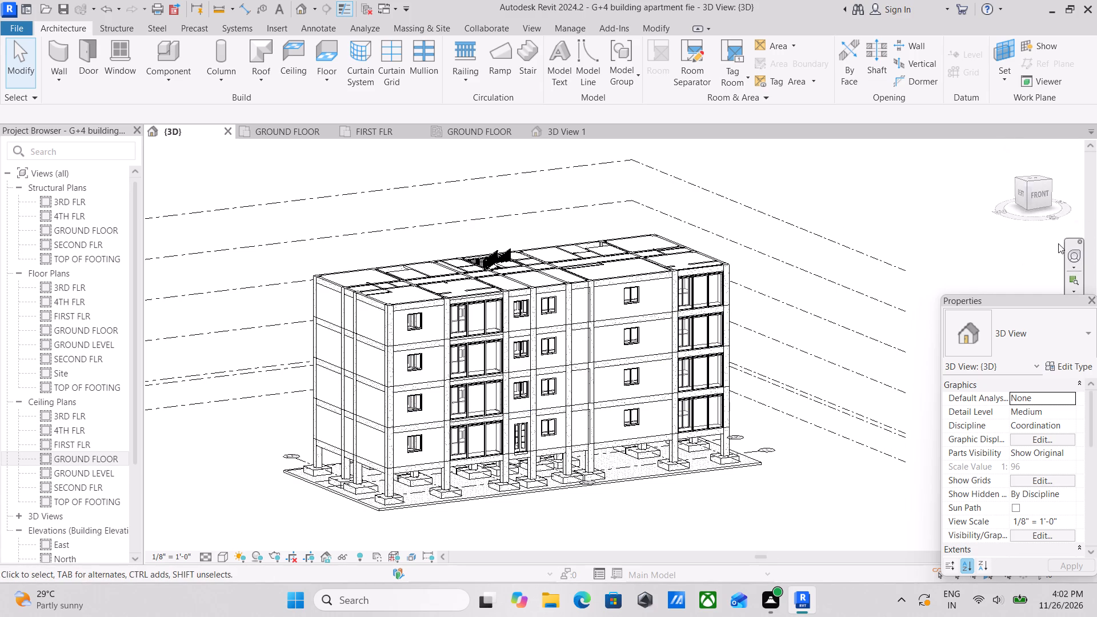
Examine the building's front face in the Front view, checking windows, doors and storeys against the level lines.
click(1043, 197)
scroll(515, 334, up, 7)
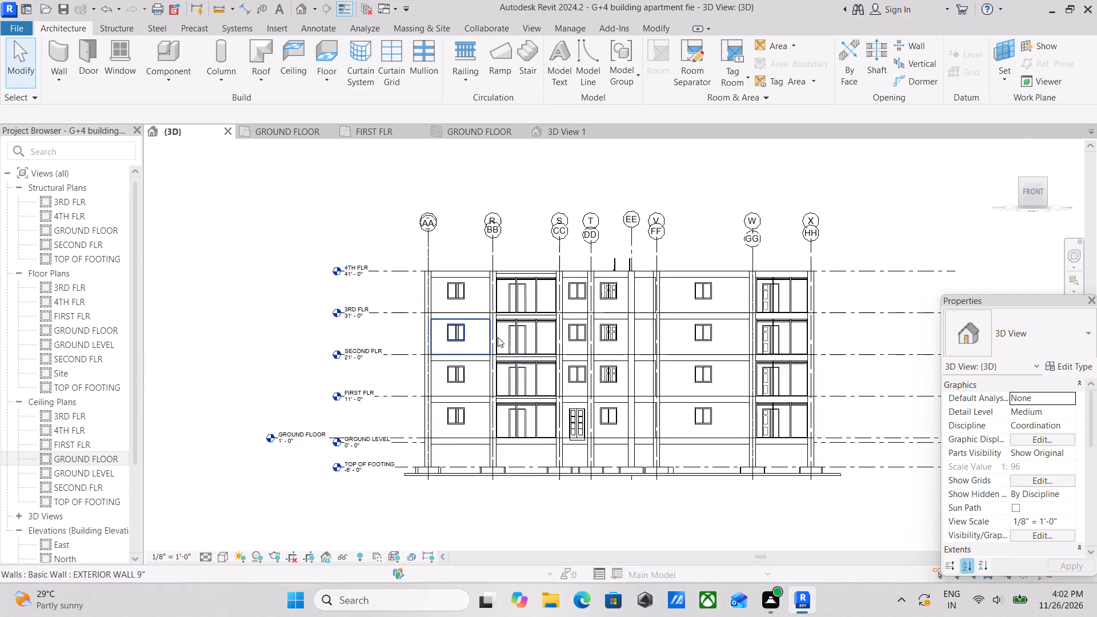
scroll(671, 348, up, 4)
middle_drag(634, 342, 720, 375)
scroll(624, 370, down, 3)
middle_drag(624, 370, 654, 356)
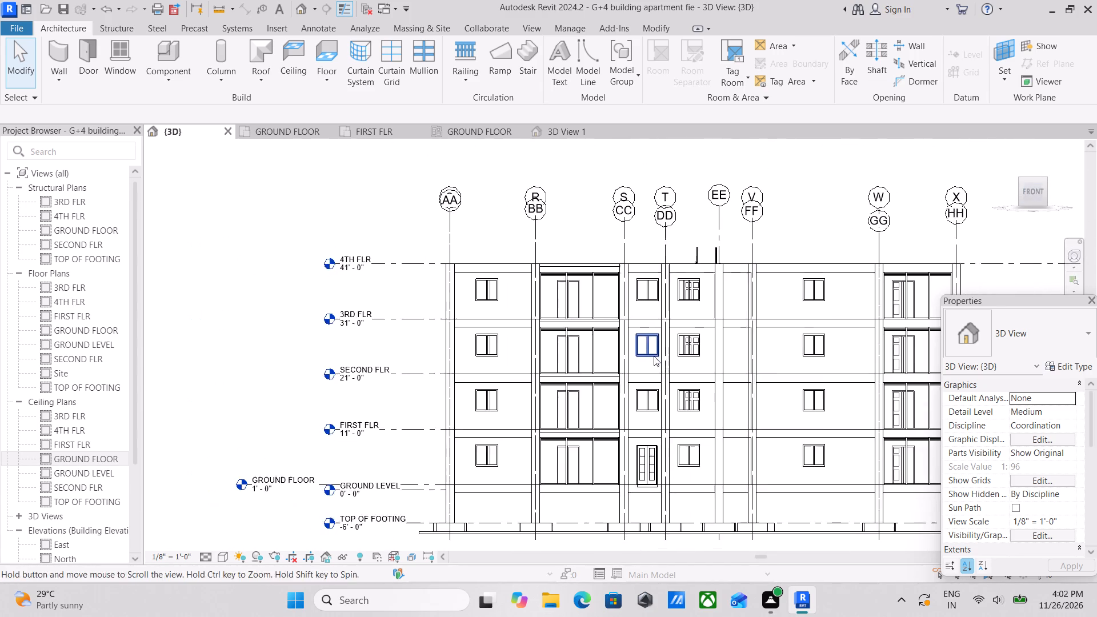
scroll(591, 336, up, 3)
middle_drag(774, 353, 744, 353)
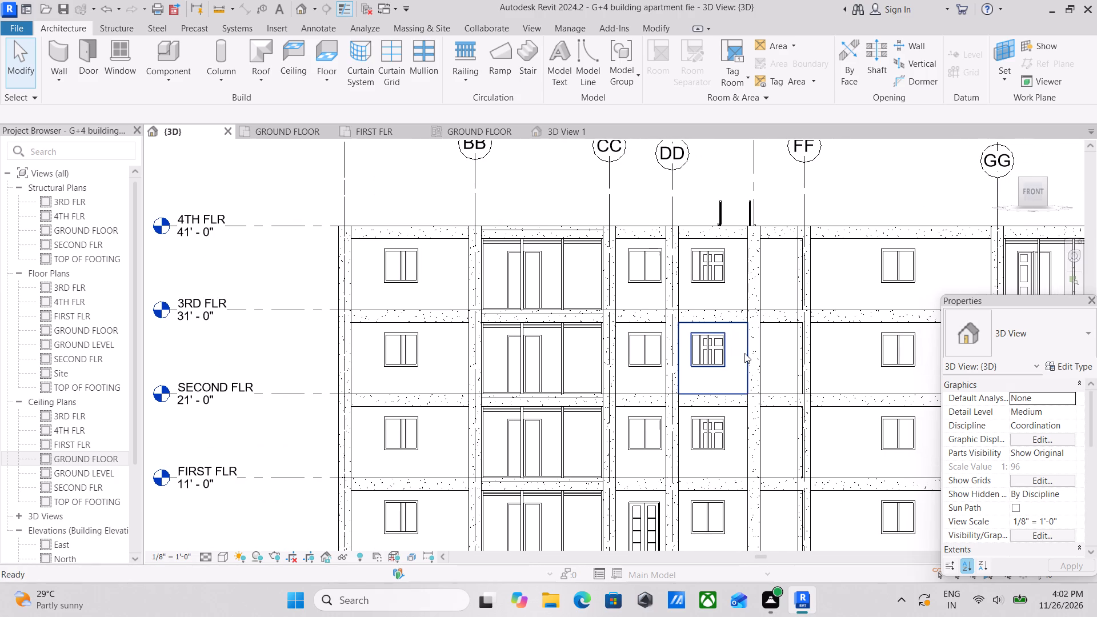
Examine the front face from the 4TH FLR level down to the footings, comparing storeys, windows and beams with the level lines.
scroll(744, 353, down, 2)
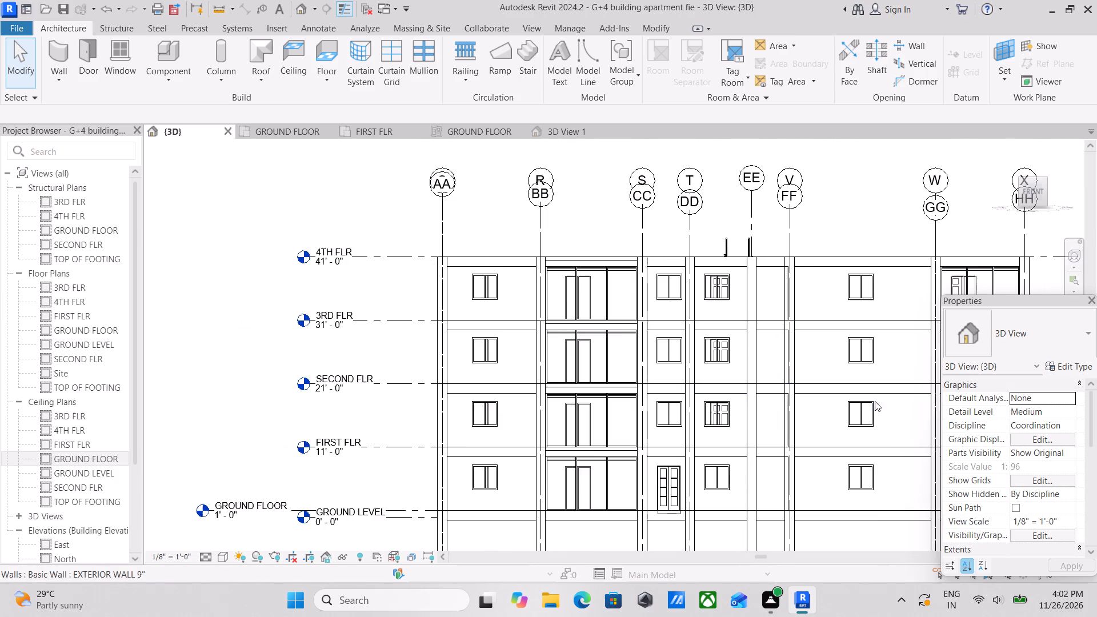
middle_drag(875, 401, 739, 396)
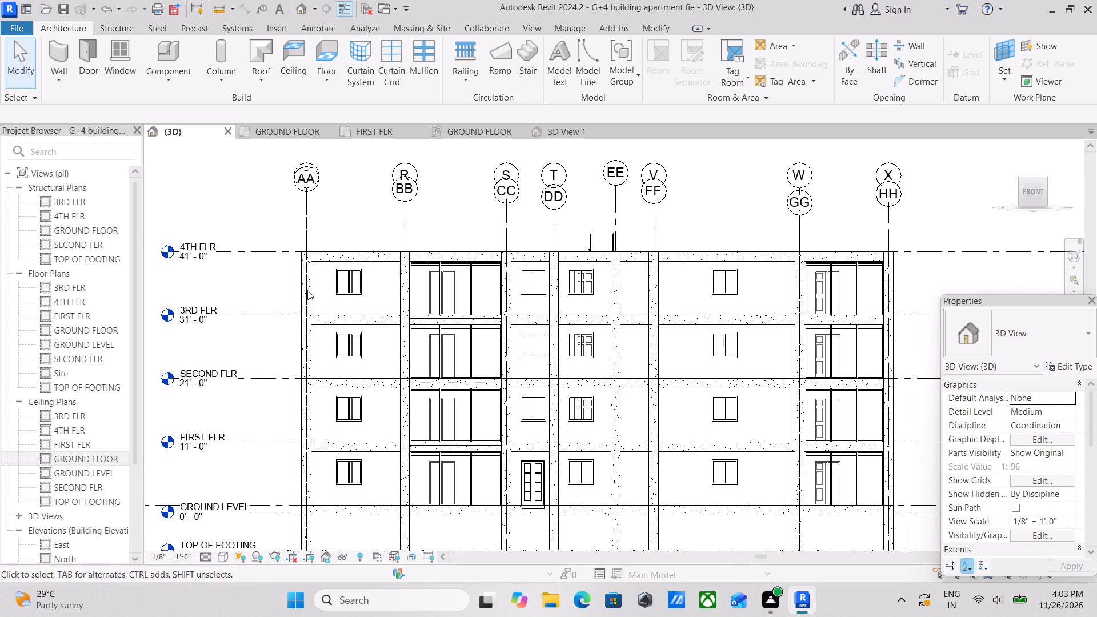
scroll(314, 289, up, 3)
middle_drag(334, 290, 424, 260)
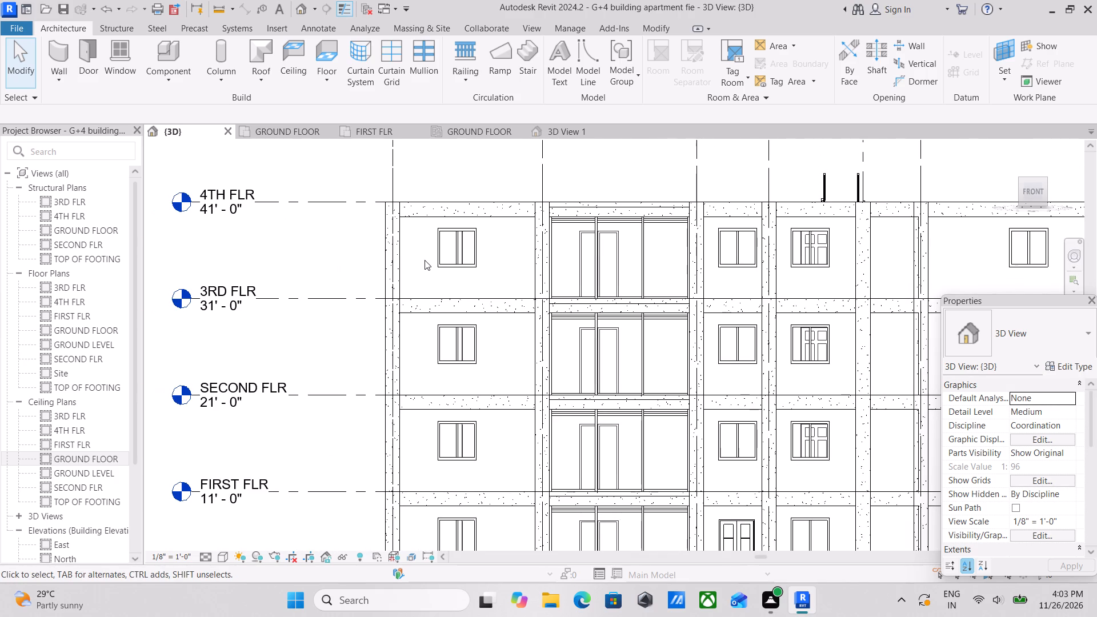
scroll(425, 260, down, 2)
middle_drag(425, 260, 429, 234)
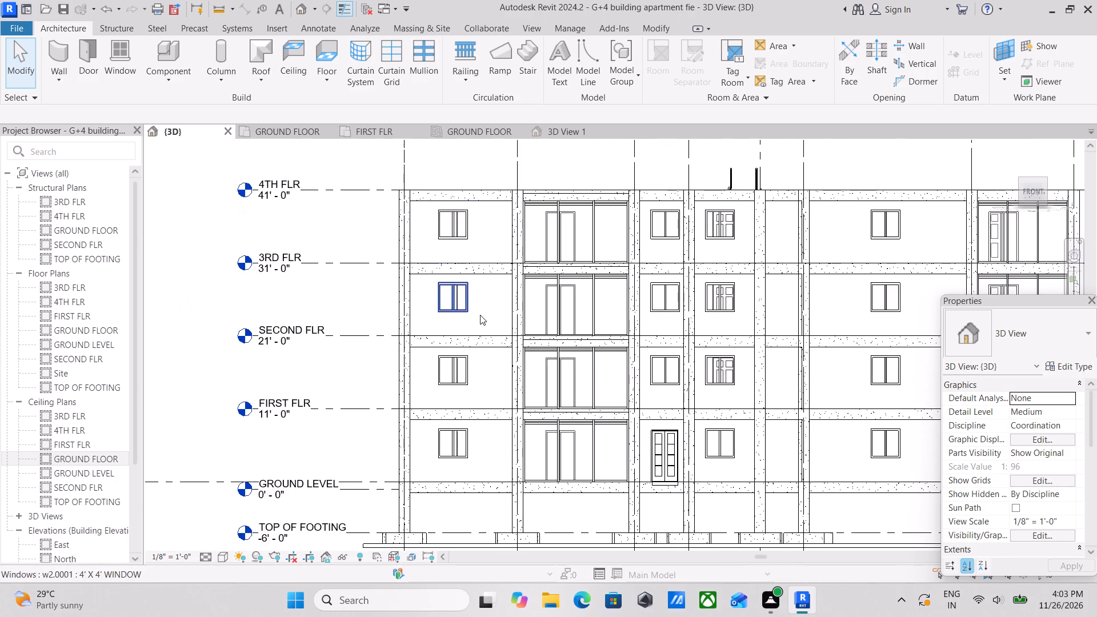
middle_drag(480, 315, 483, 259)
middle_drag(509, 335, 510, 234)
middle_drag(506, 275, 516, 322)
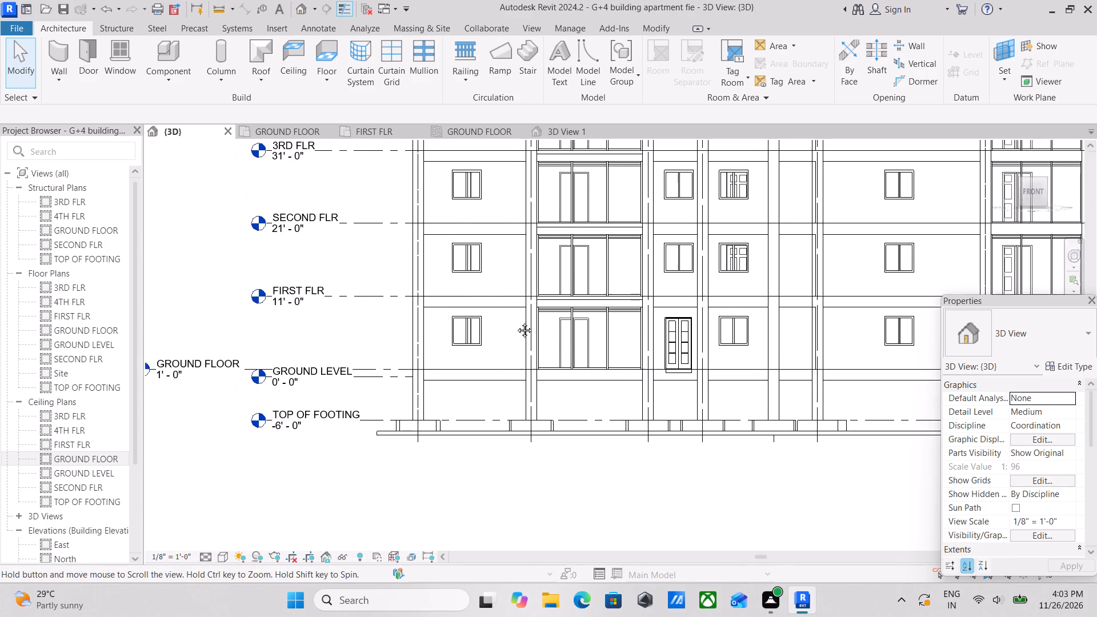
middle_drag(516, 322, 517, 385)
middle_drag(515, 385, 516, 419)
middle_drag(505, 377, 505, 466)
scroll(509, 394, up, 1)
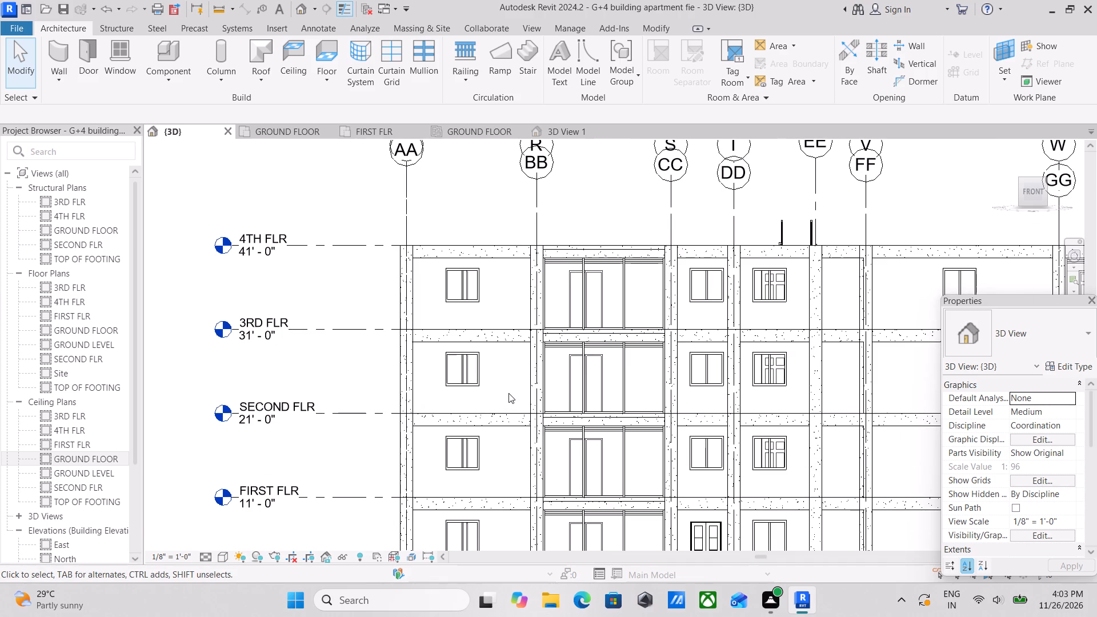
scroll(509, 393, down, 3)
middle_drag(509, 393, 499, 251)
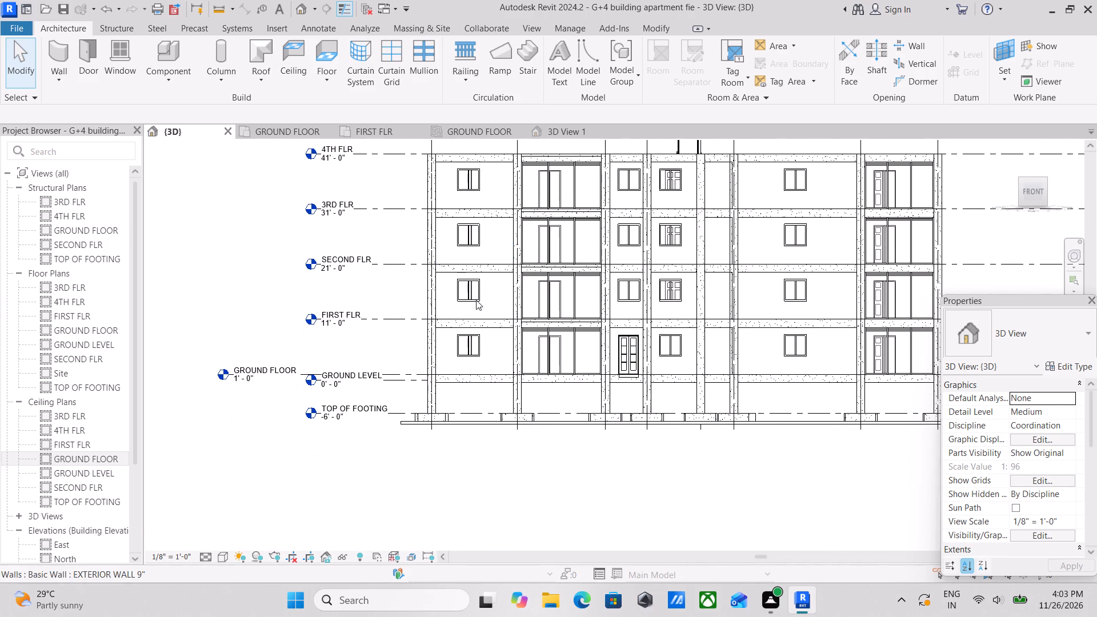
middle_drag(476, 300, 454, 373)
middle_drag(505, 282, 479, 283)
middle_drag(604, 280, 580, 280)
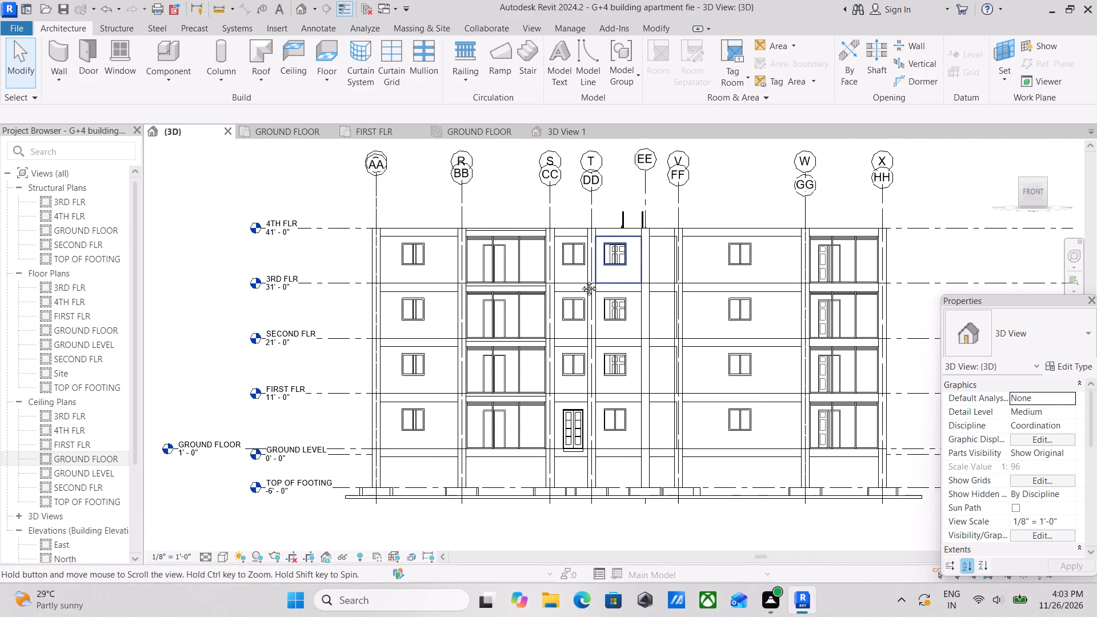
middle_drag(580, 280, 543, 290)
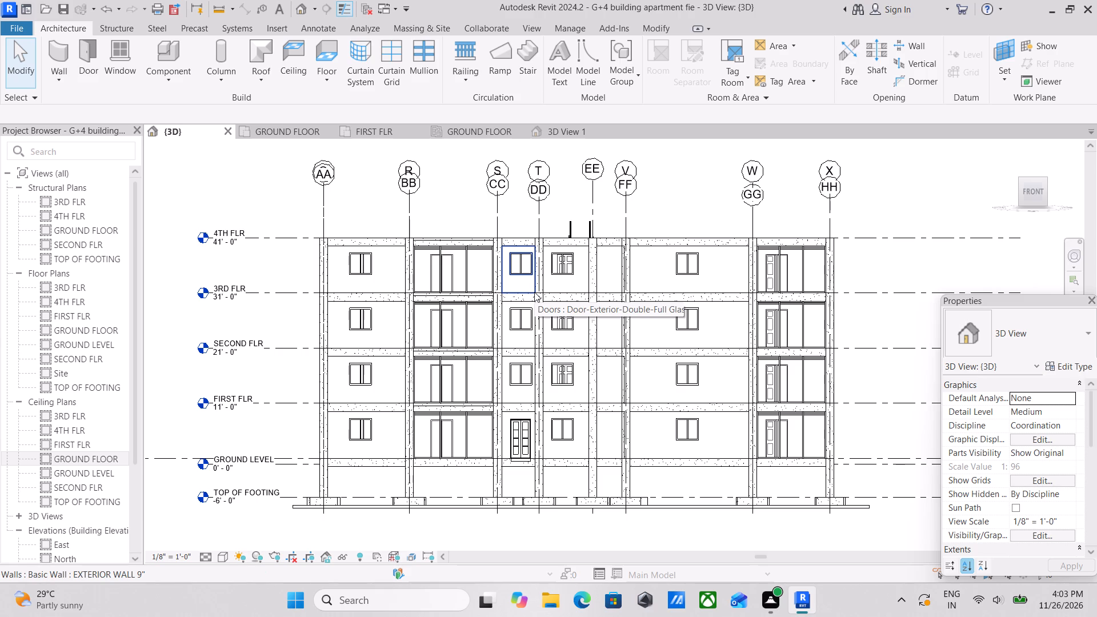
Examine the upper storeys' windows, doors, curtain walls and columns across the full width of the front face.
scroll(422, 283, up, 5)
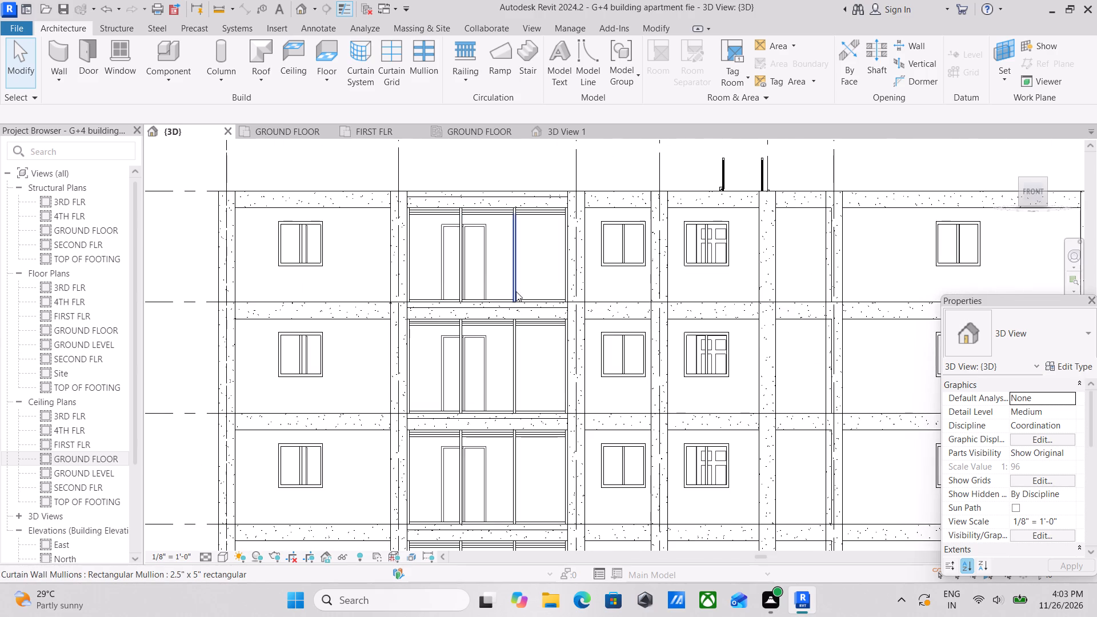
scroll(603, 273, down, 1)
middle_drag(603, 273, 538, 274)
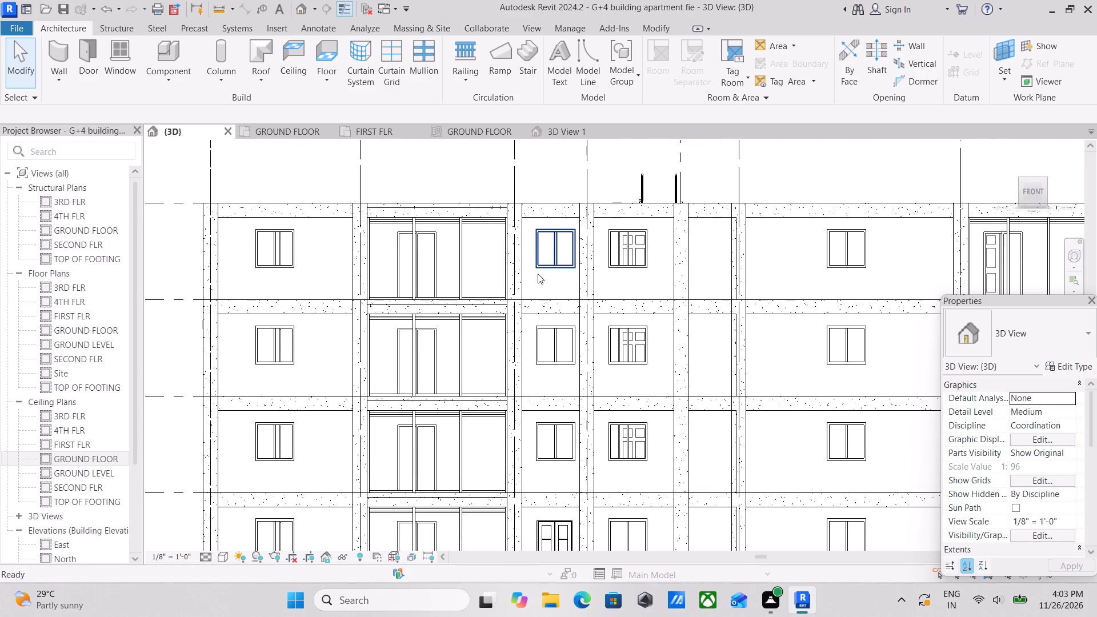
middle_drag(614, 271, 529, 290)
middle_drag(618, 295, 533, 291)
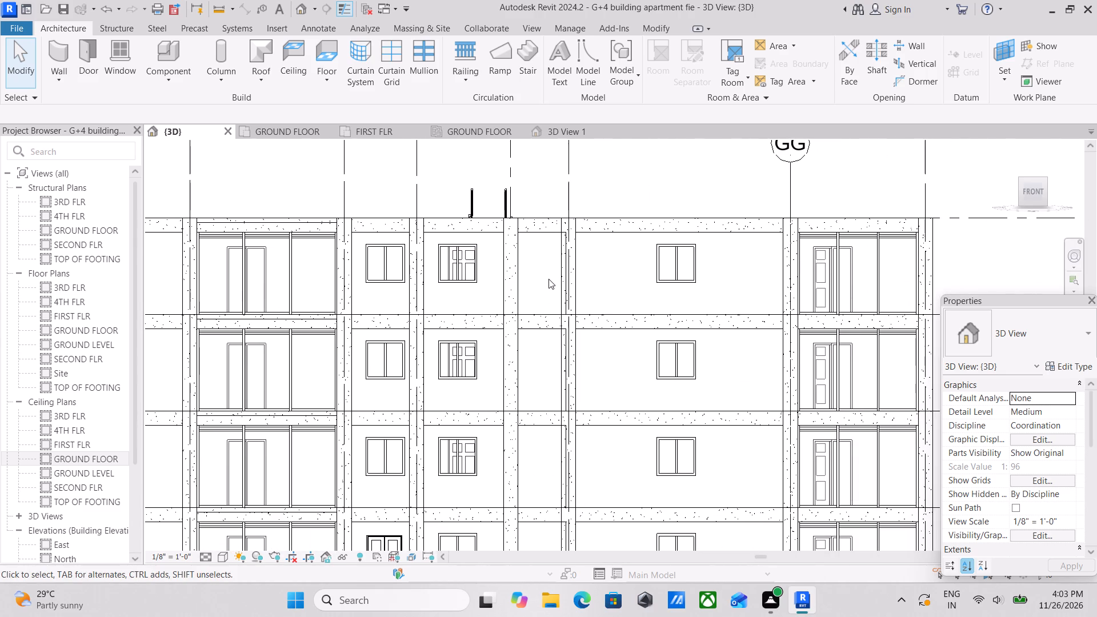
scroll(548, 279, up, 3)
scroll(548, 279, down, 6)
middle_drag(555, 282, 535, 282)
scroll(535, 282, up, 2)
scroll(621, 310, down, 3)
middle_drag(631, 305, 583, 344)
scroll(583, 344, up, 2)
scroll(583, 344, down, 3)
middle_drag(583, 344, 622, 308)
scroll(623, 306, up, 1)
scroll(508, 416, down, 1)
middle_drag(508, 416, 525, 397)
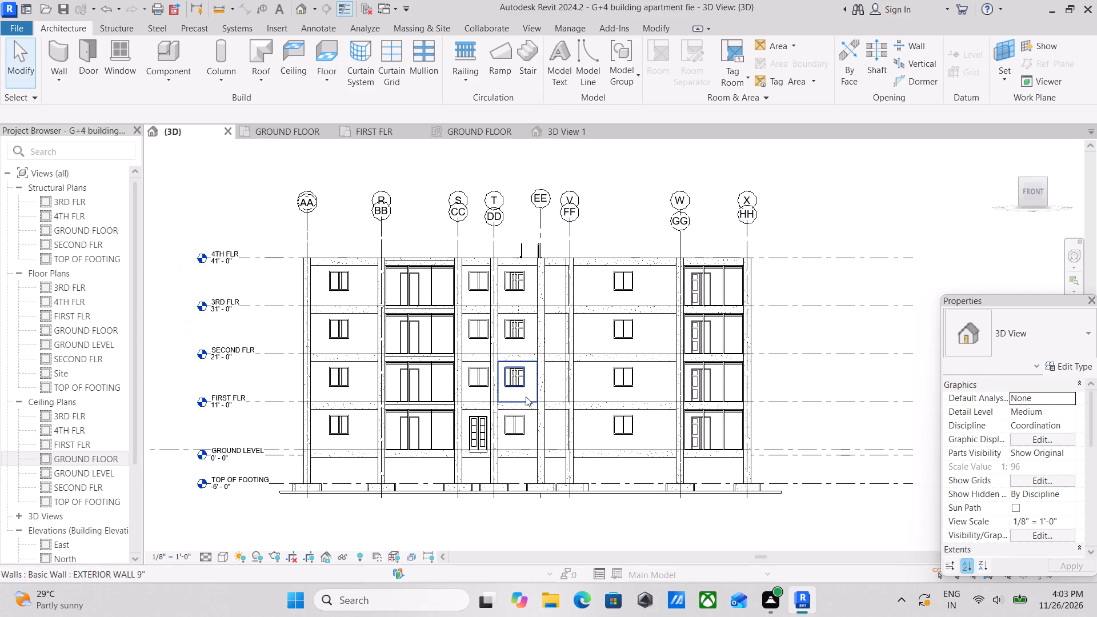
scroll(644, 374, up, 1)
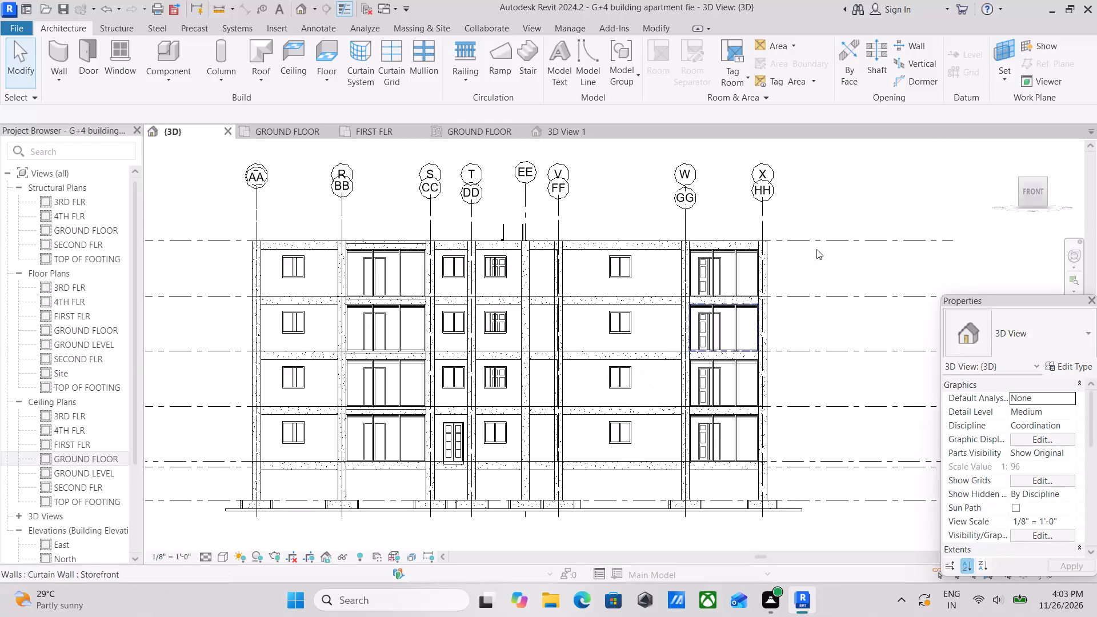
Check the whole building from a corner 3D orientation, and return to the Front orientation around the level heads.
click(1043, 181)
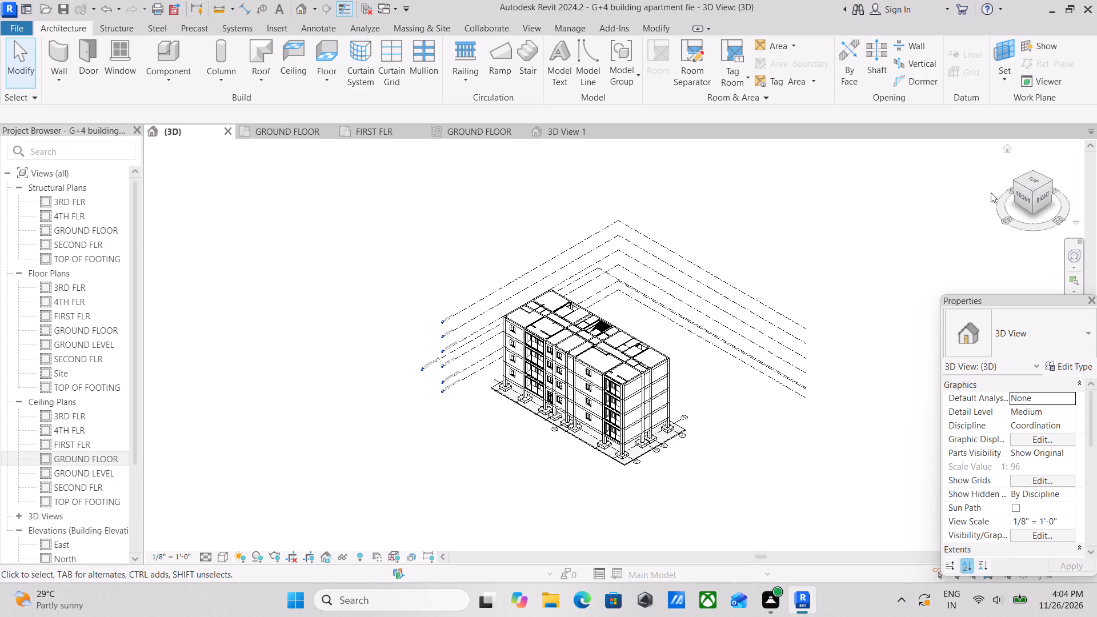
scroll(857, 145, up, 3)
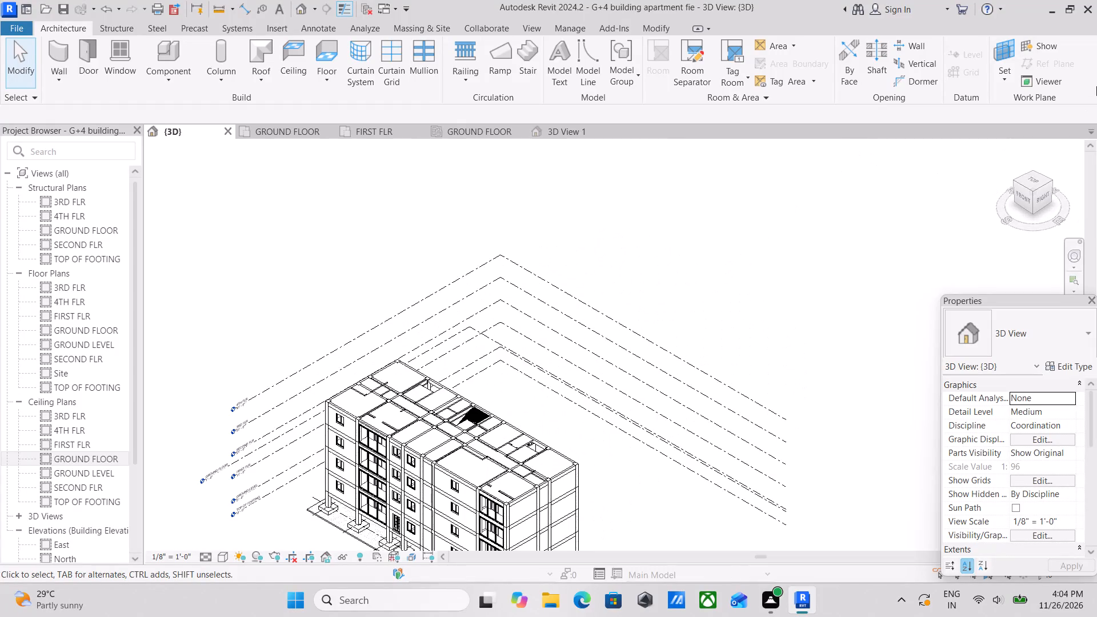
click(1022, 198)
scroll(601, 366, up, 4)
scroll(517, 355, up, 2)
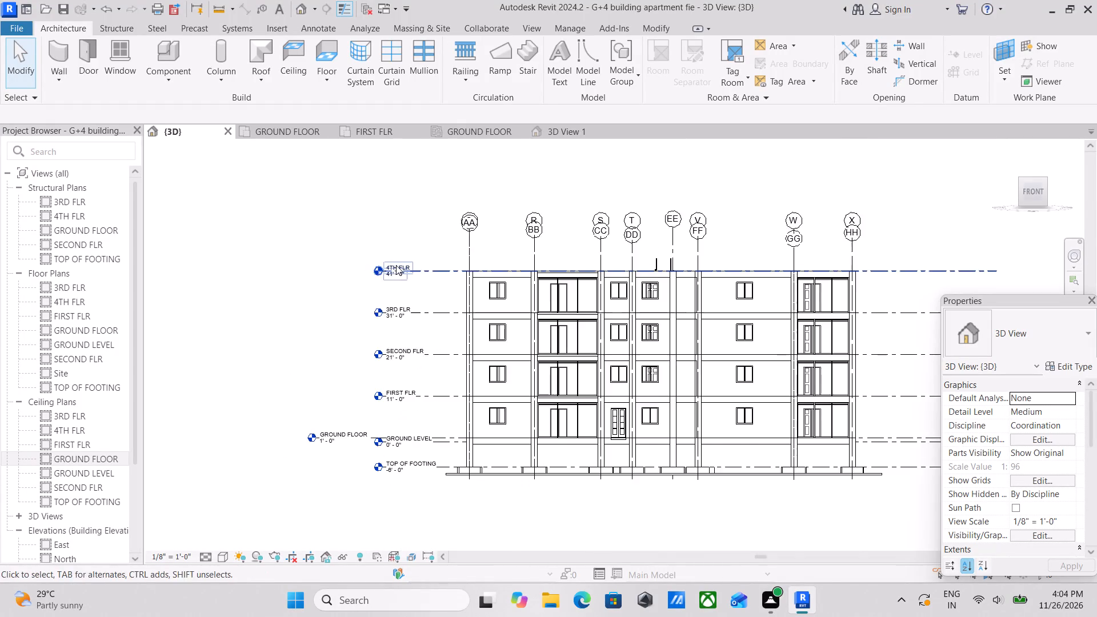
scroll(398, 257, up, 3)
middle_drag(427, 235, 379, 248)
middle_drag(410, 223, 377, 233)
scroll(377, 225, down, 2)
middle_drag(377, 225, 268, 250)
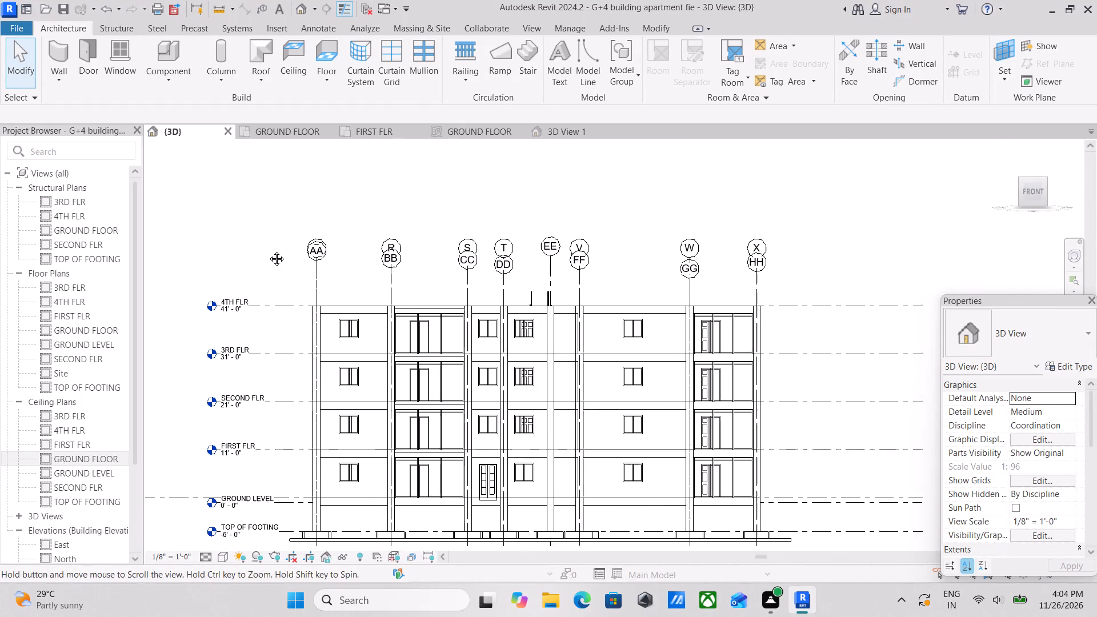
middle_drag(268, 250, 267, 250)
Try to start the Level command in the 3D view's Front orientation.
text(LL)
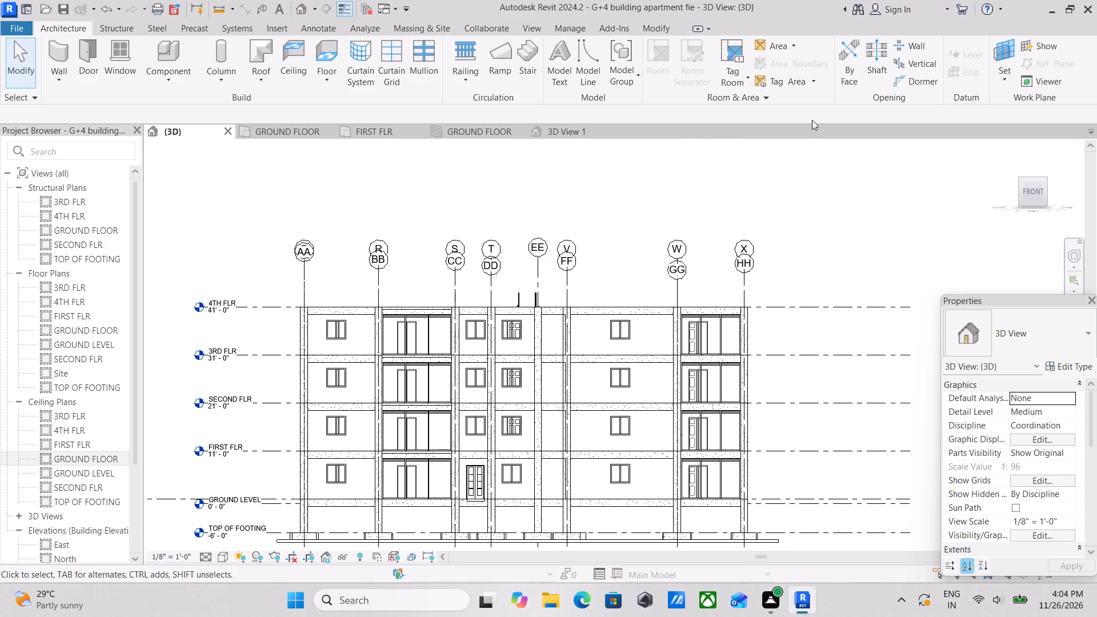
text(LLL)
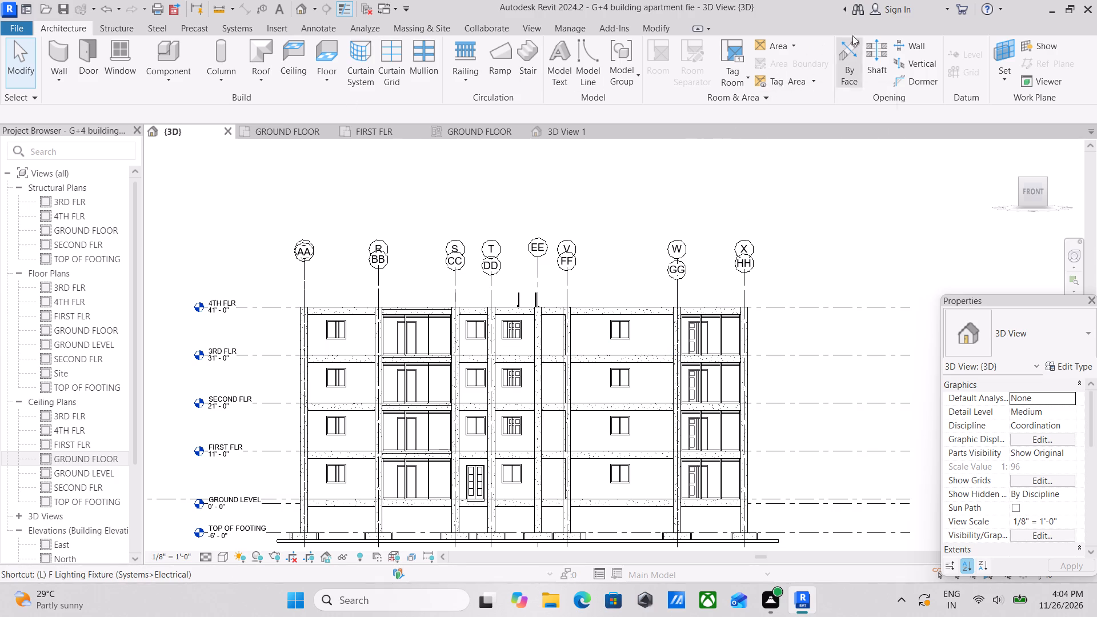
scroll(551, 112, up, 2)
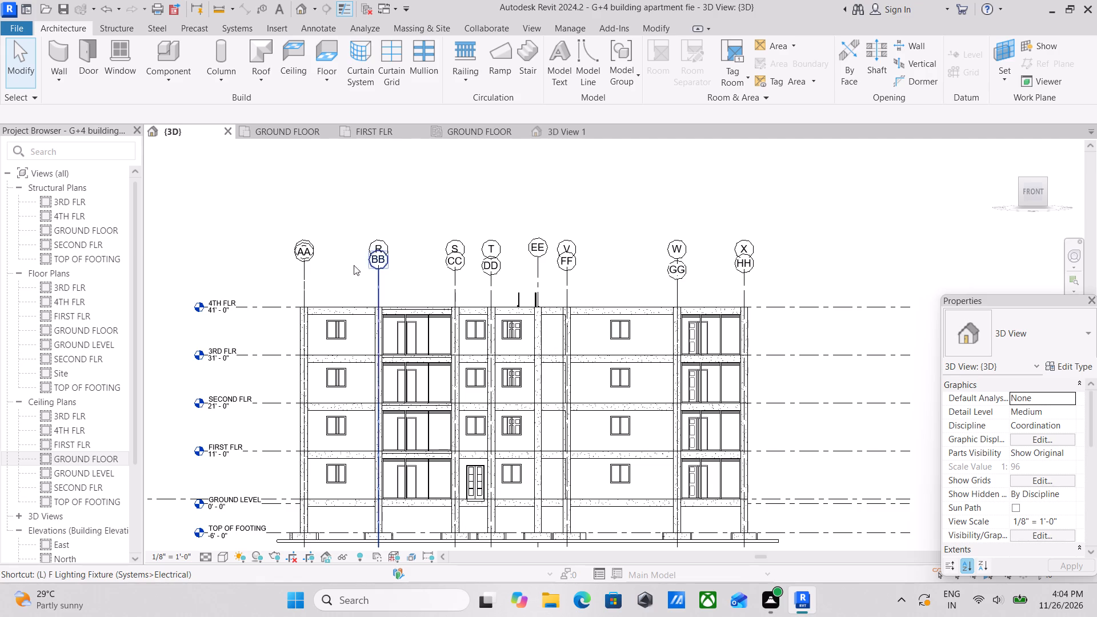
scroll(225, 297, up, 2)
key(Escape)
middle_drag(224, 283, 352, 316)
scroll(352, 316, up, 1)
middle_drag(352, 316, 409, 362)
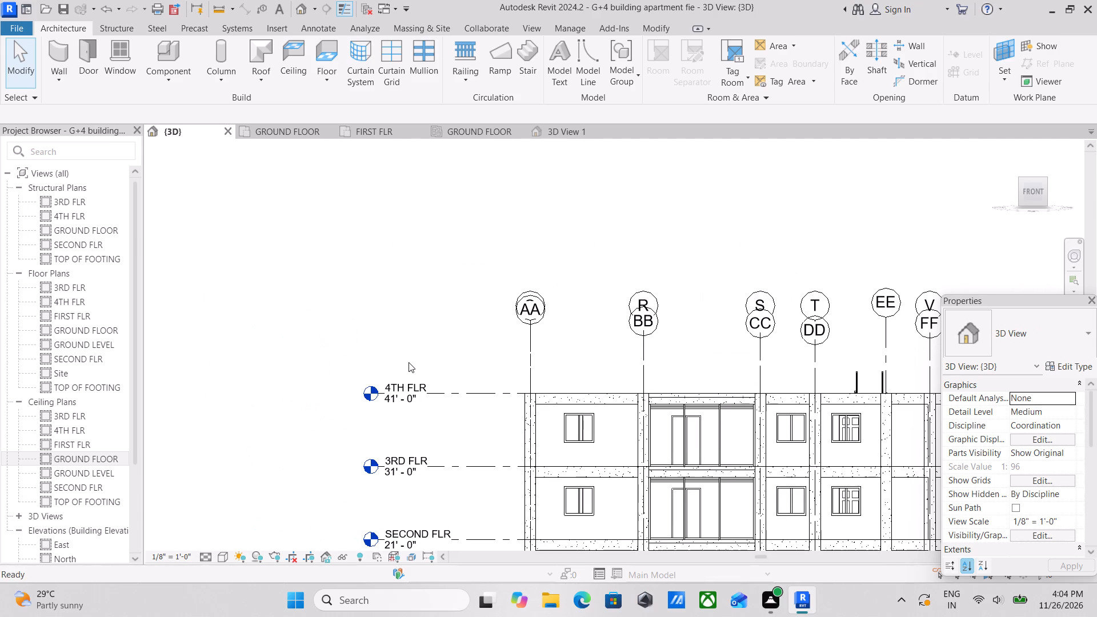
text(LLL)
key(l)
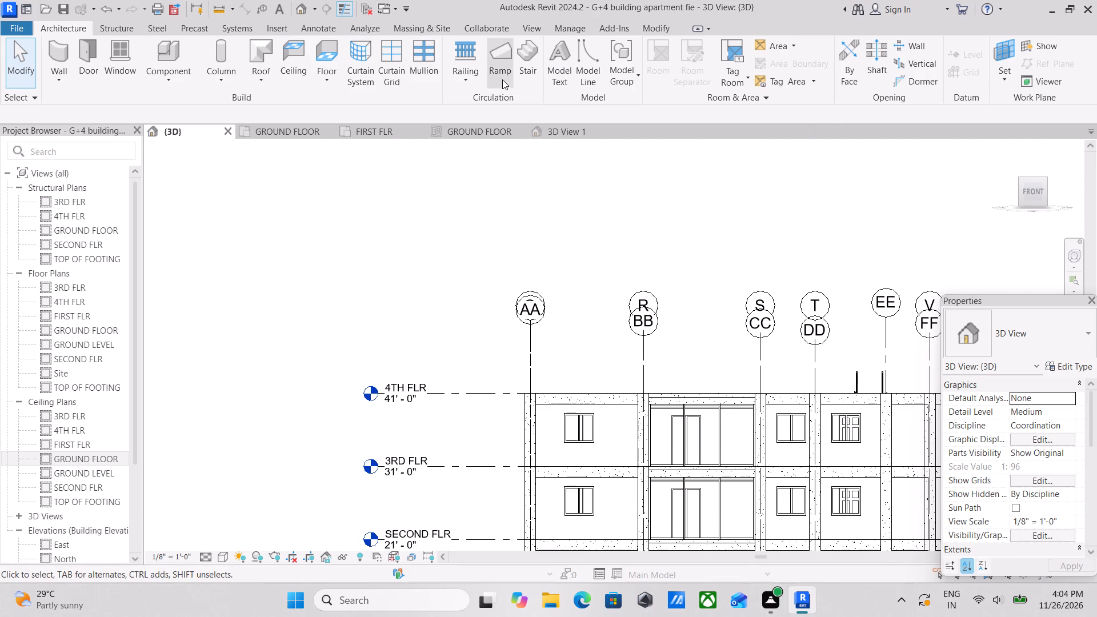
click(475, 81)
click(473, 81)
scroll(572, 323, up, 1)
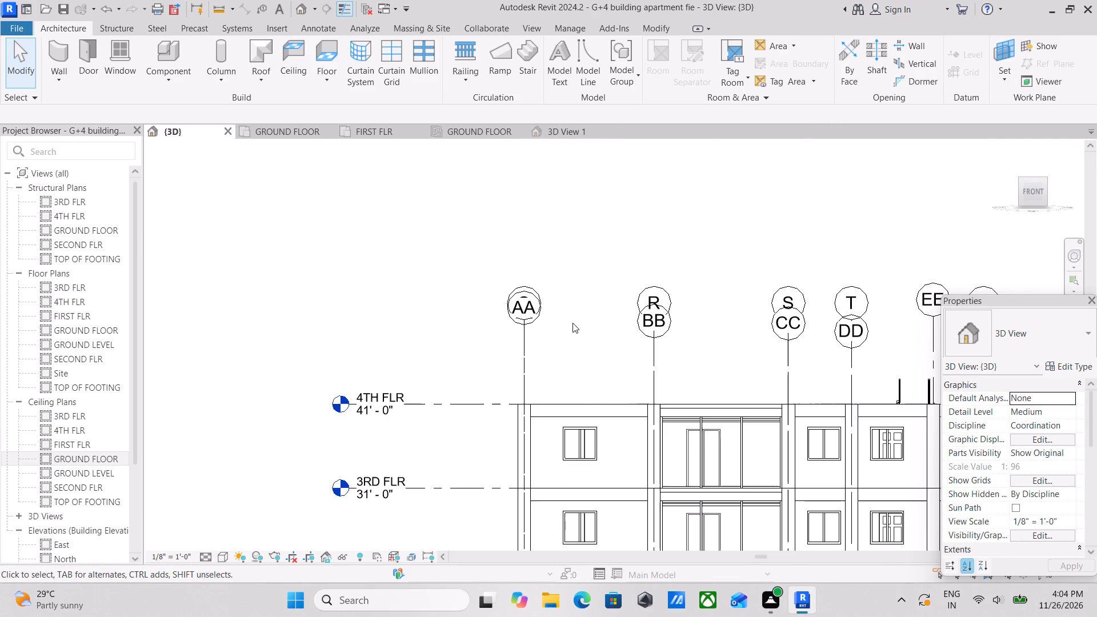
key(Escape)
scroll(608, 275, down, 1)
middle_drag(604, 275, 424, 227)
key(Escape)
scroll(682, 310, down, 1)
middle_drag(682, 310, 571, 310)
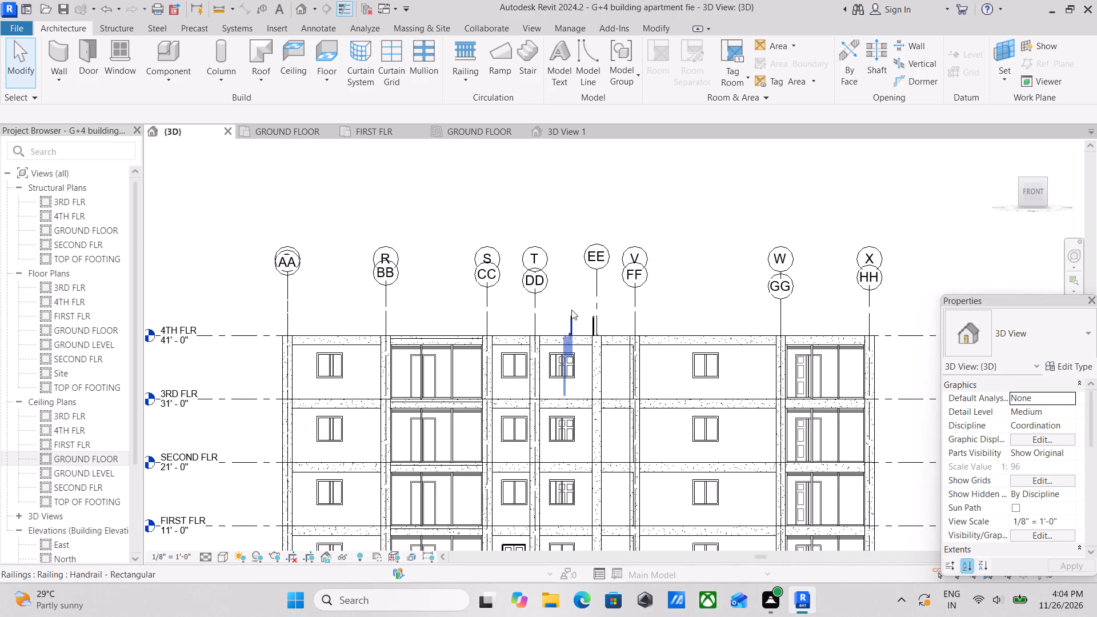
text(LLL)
Examine the stacked storeys in the Front orientation, comparing the windows and doors between grids CC and FF on each floor.
scroll(728, 290, down, 2)
middle_drag(729, 290, 698, 290)
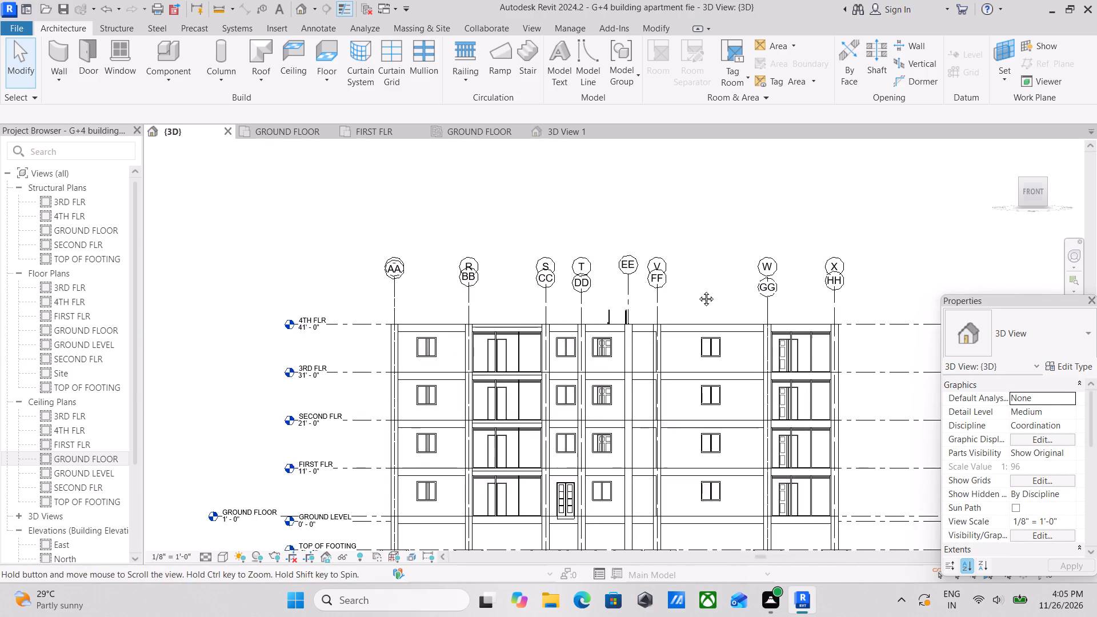
middle_drag(698, 290, 633, 290)
scroll(780, 331, down, 1)
middle_drag(780, 331, 837, 299)
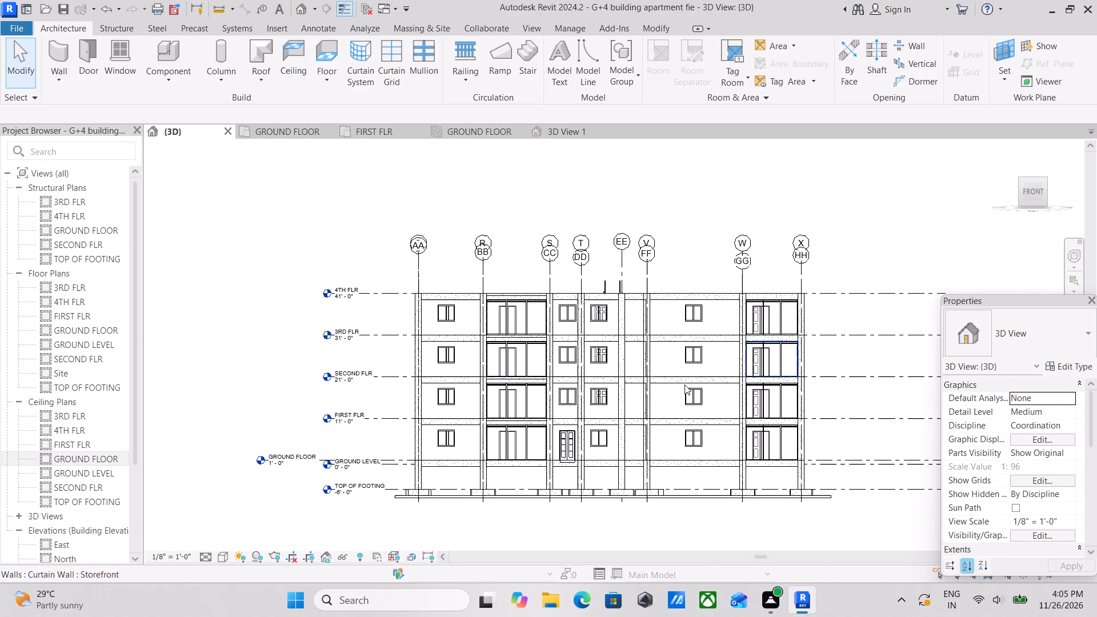
scroll(406, 467, up, 1)
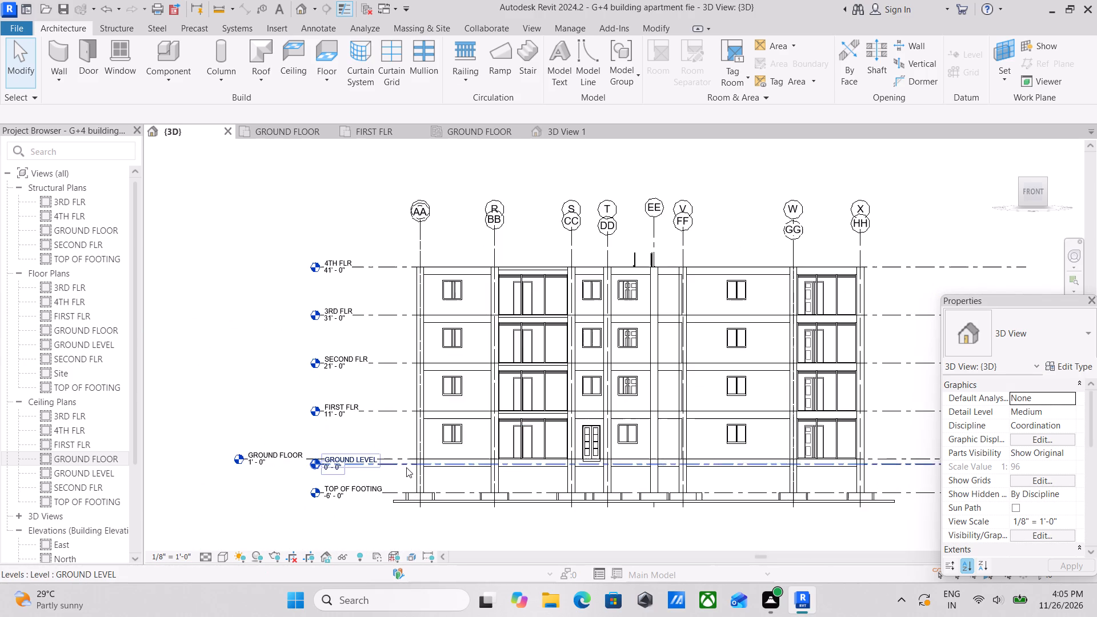
scroll(427, 434, up, 1)
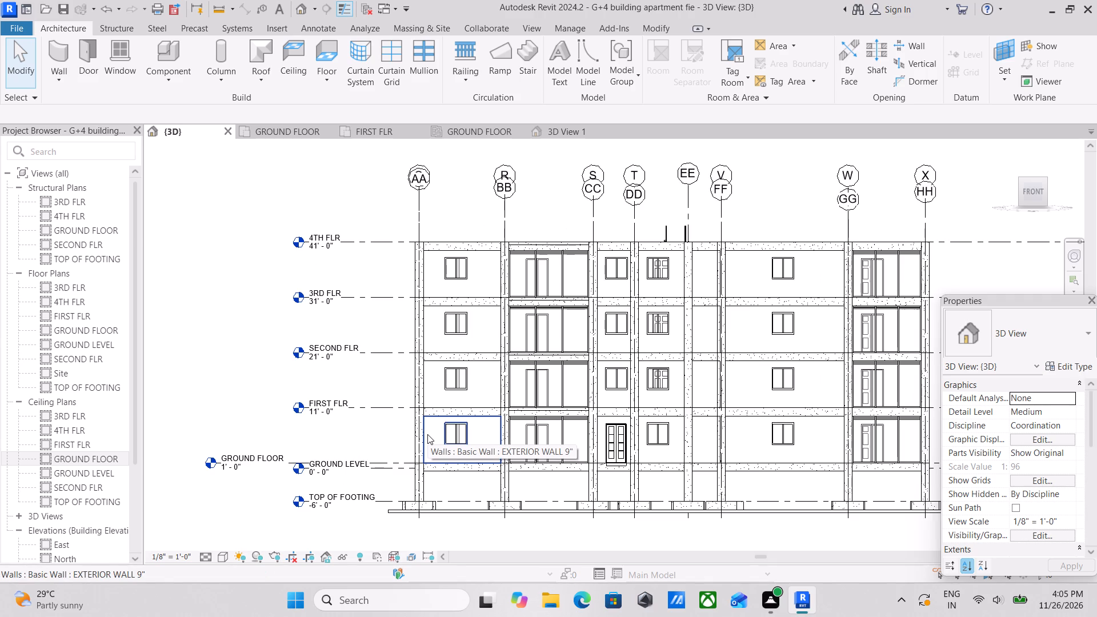
scroll(606, 305, up, 2)
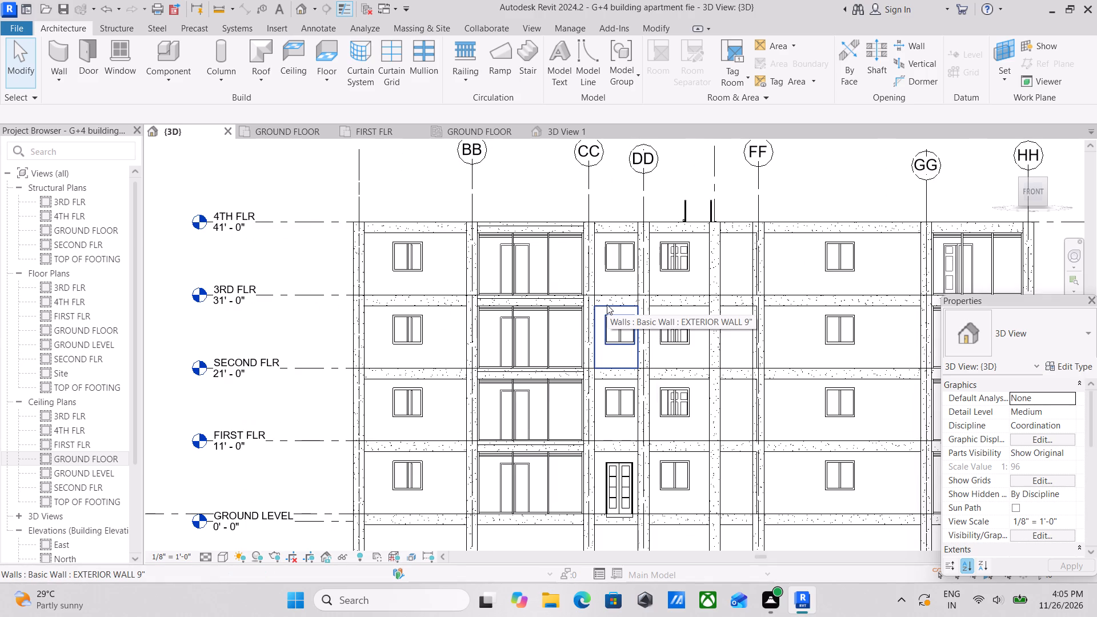
scroll(682, 263, up, 2)
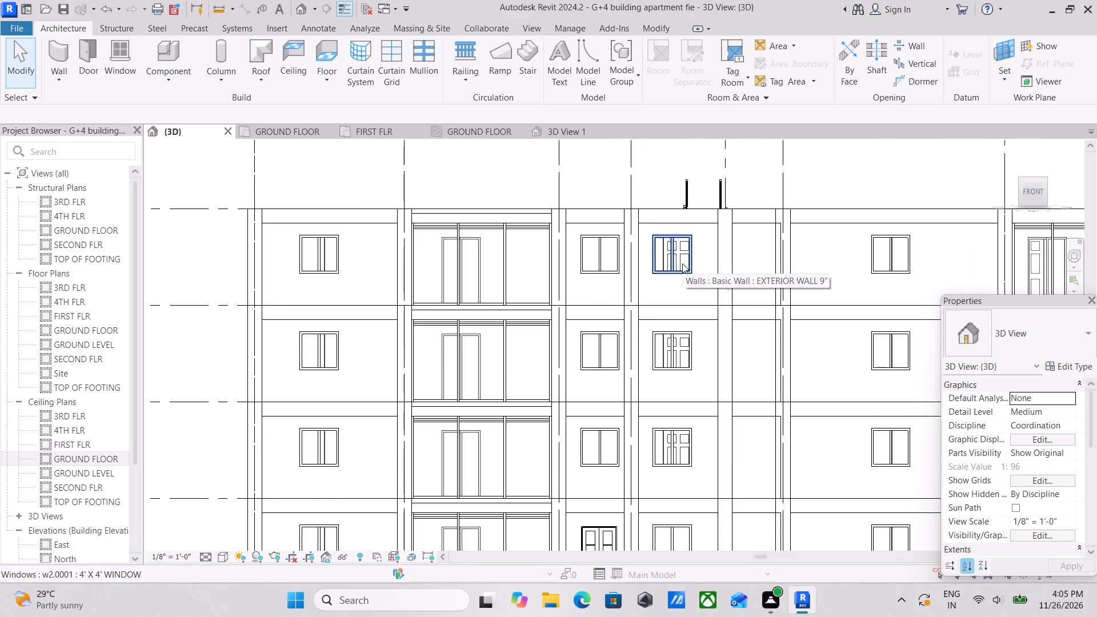
scroll(676, 290, up, 1)
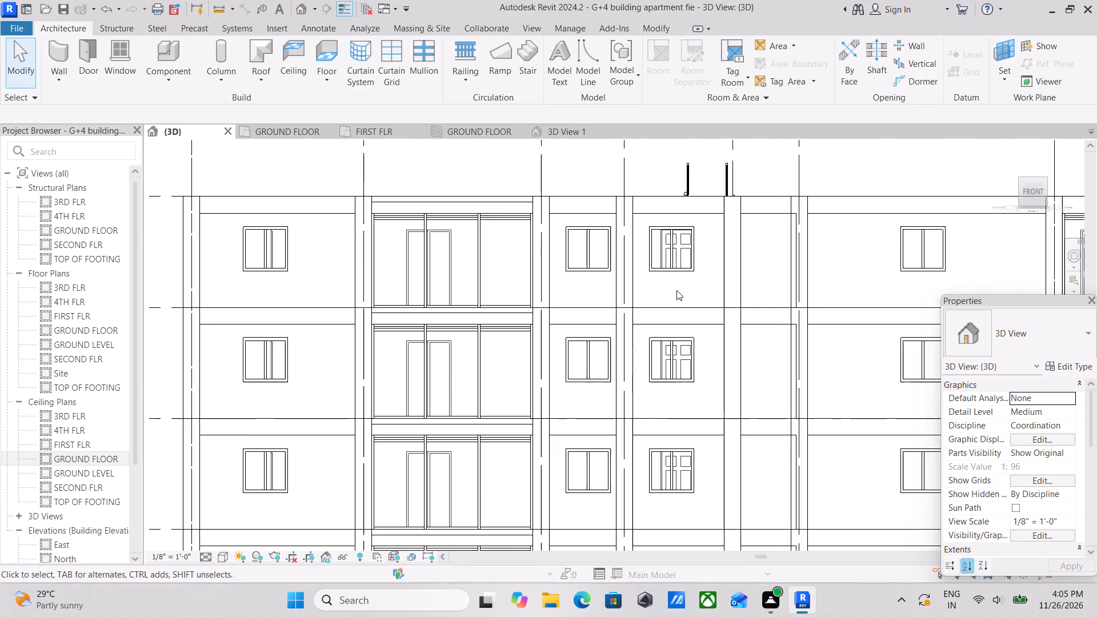
scroll(676, 290, down, 2)
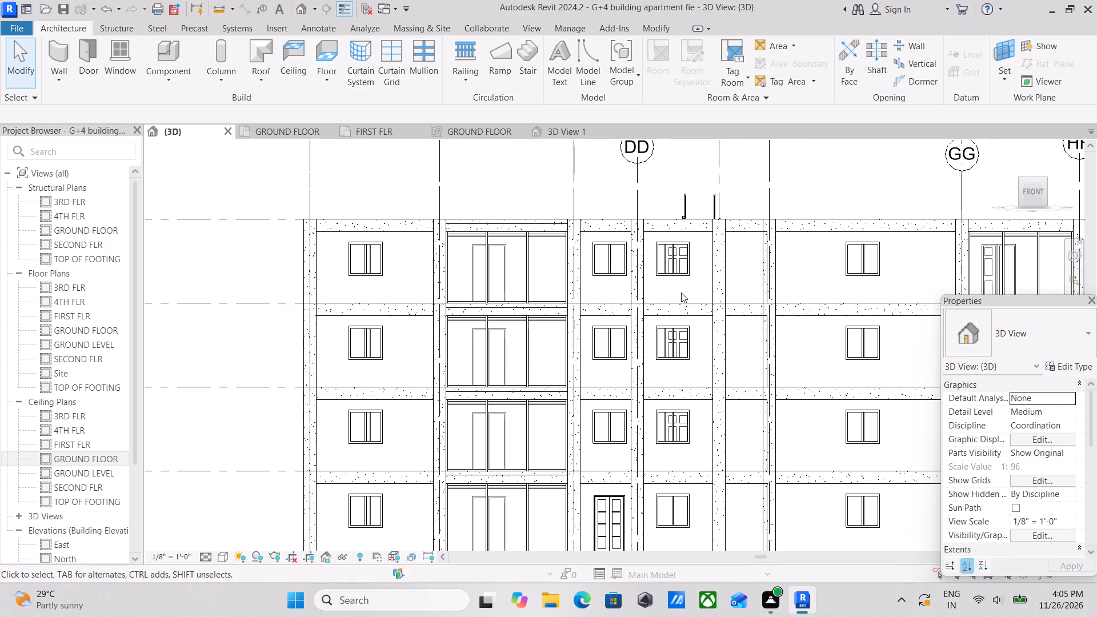
scroll(681, 293, down, 3)
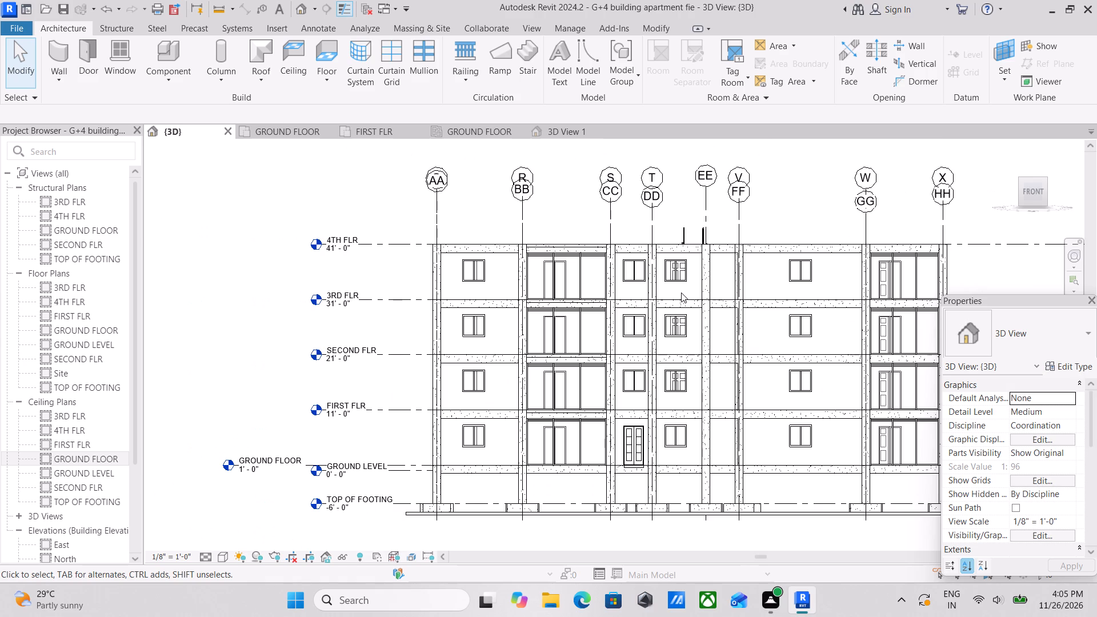
scroll(688, 285, up, 3)
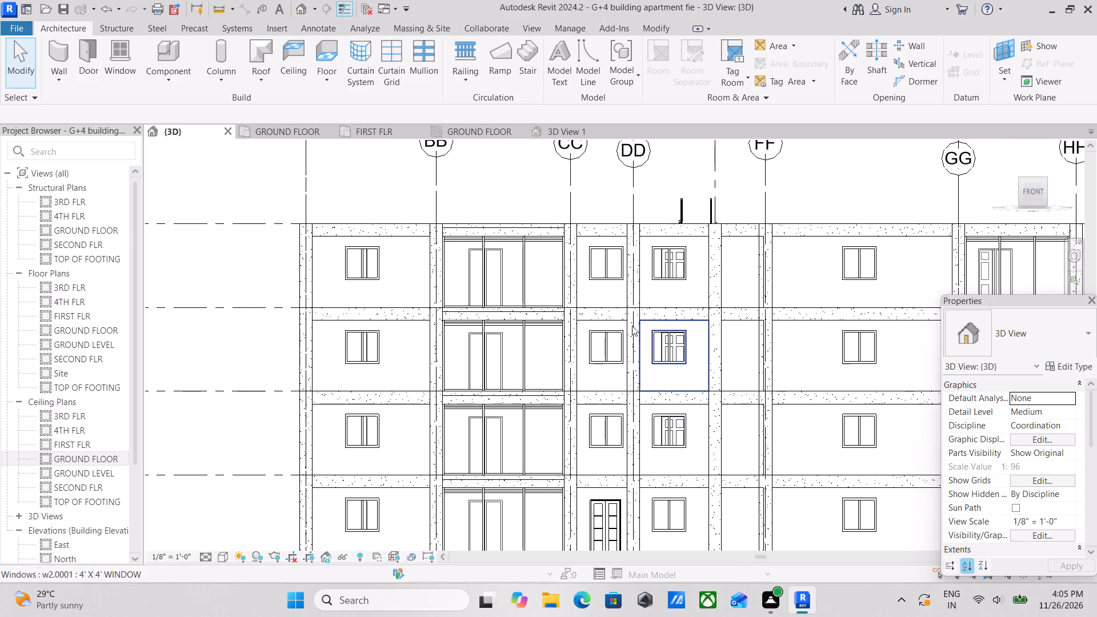
Examine the whole front elevation from the footings to the 4TH FLR level, comparing openings on every storey.
scroll(559, 322, down, 2)
scroll(629, 323, down, 1)
middle_drag(628, 323, 613, 279)
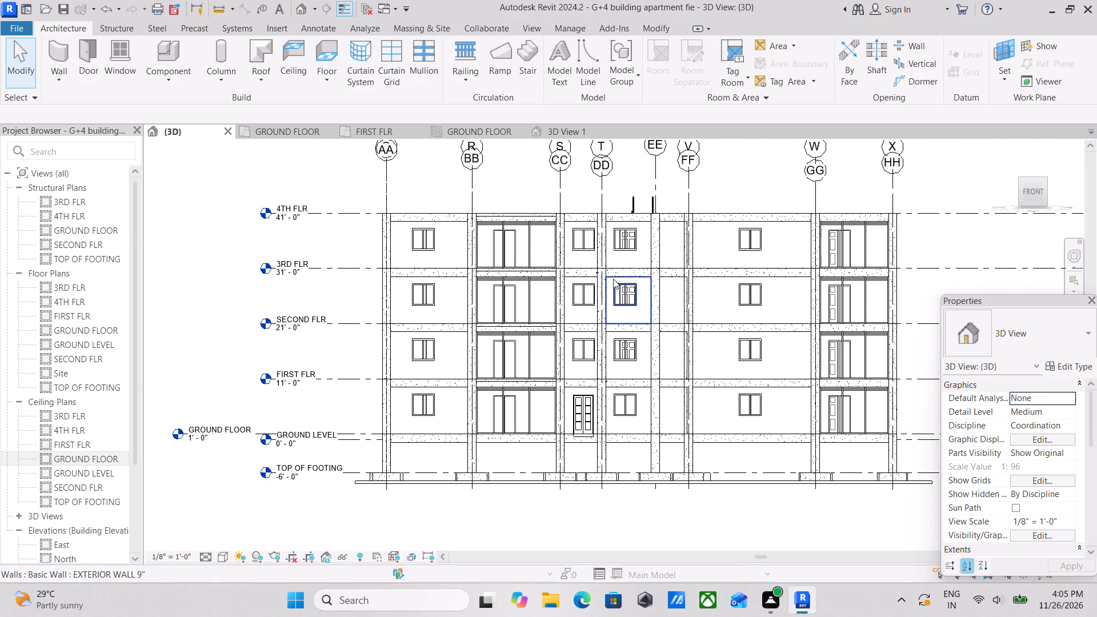
scroll(613, 279, down, 1)
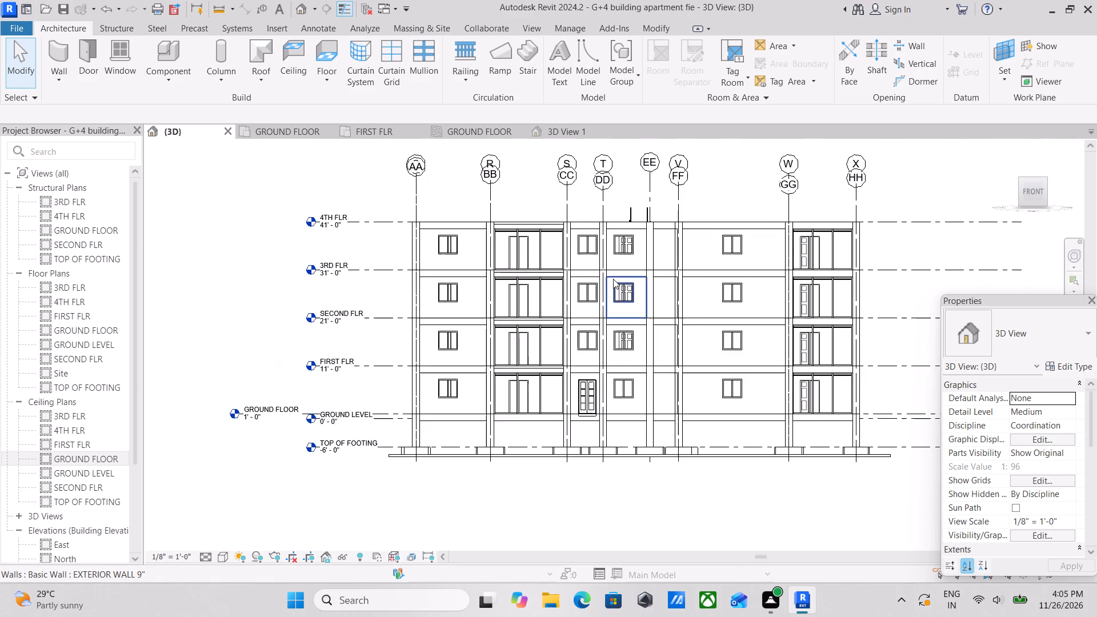
scroll(613, 279, down, 4)
scroll(658, 281, up, 5)
middle_drag(658, 283, 627, 283)
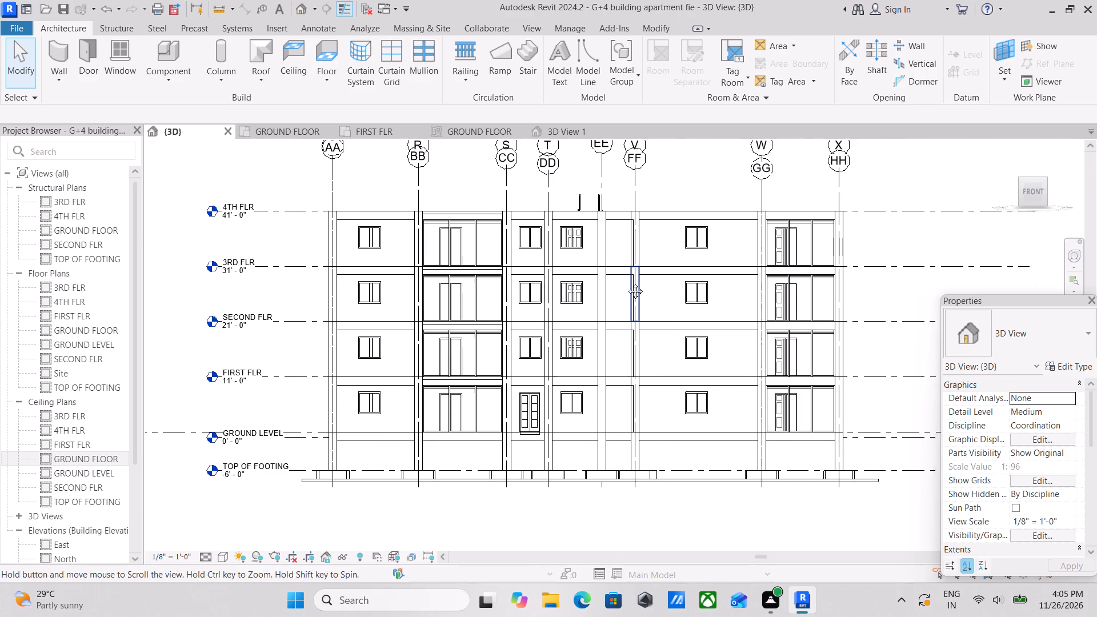
middle_drag(627, 283, 606, 281)
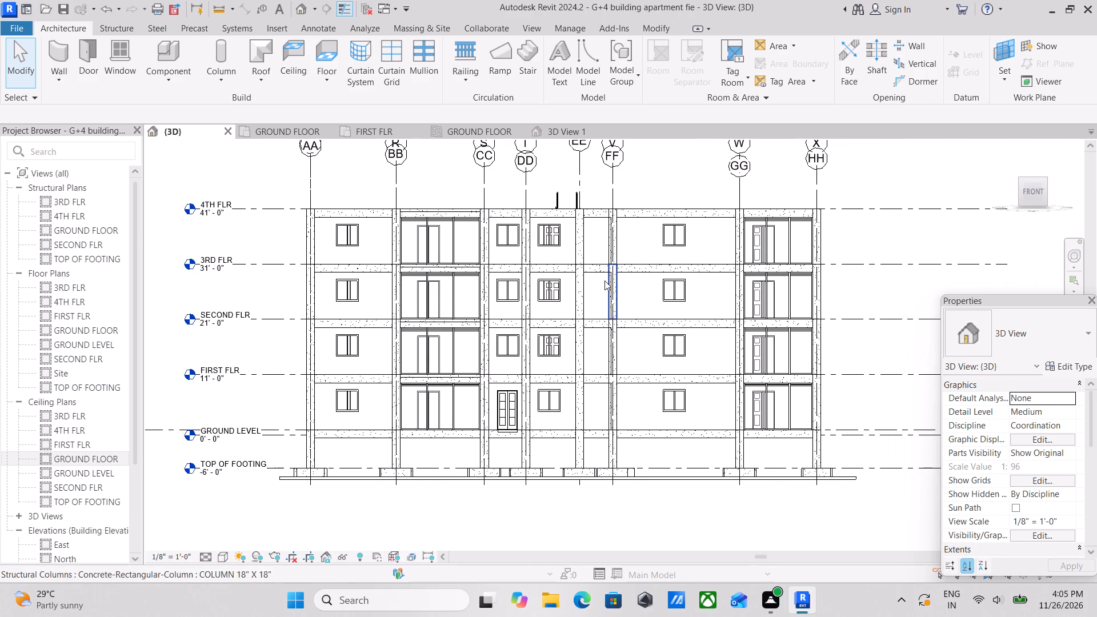
scroll(604, 281, down, 3)
scroll(695, 402, up, 2)
middle_drag(746, 377, 722, 390)
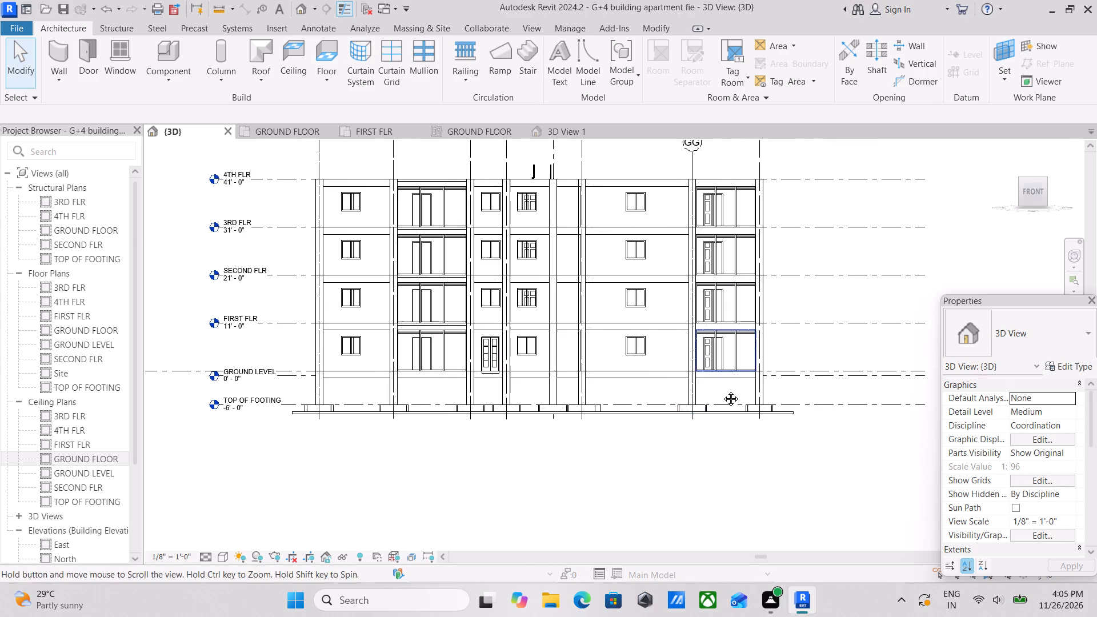
middle_drag(722, 390, 719, 392)
scroll(719, 392, up, 1)
scroll(716, 383, down, 4)
Lower the top of the third-floor Storefront curtain wall between grids BB and CC to a railing height of about 2' 6".
shift+middle_drag(696, 334, 680, 365)
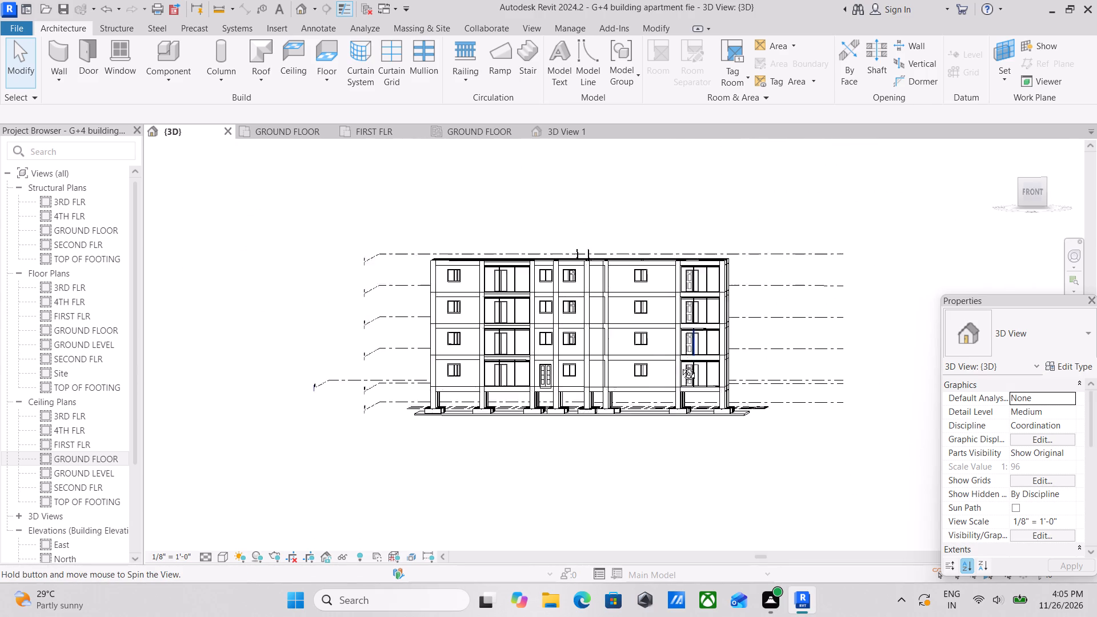
shift+middle_drag(680, 365, 654, 414)
shift+middle_drag(650, 393, 781, 399)
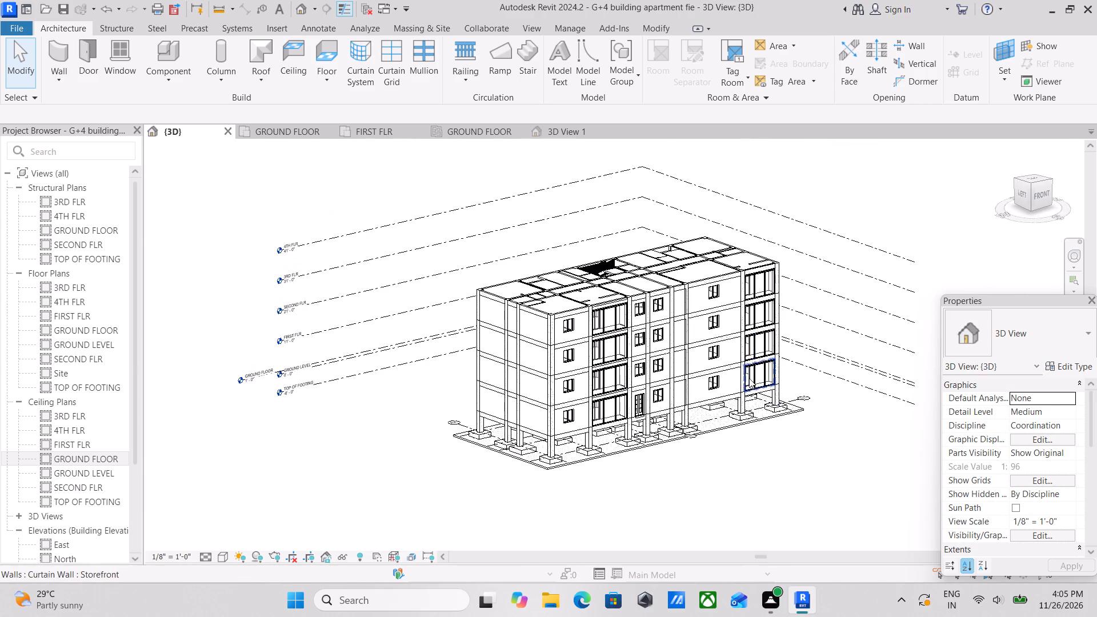
shift+middle_drag(743, 373, 719, 337)
shift+scroll(715, 334, up, 3)
scroll(521, 324, up, 7)
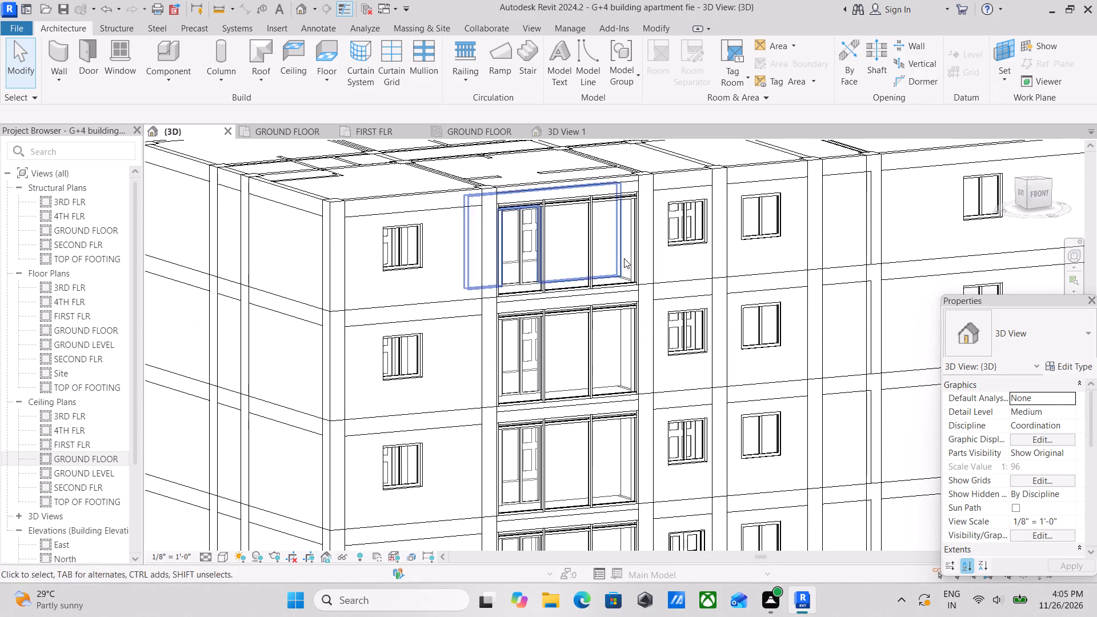
click(593, 280)
scroll(593, 280, up, 3)
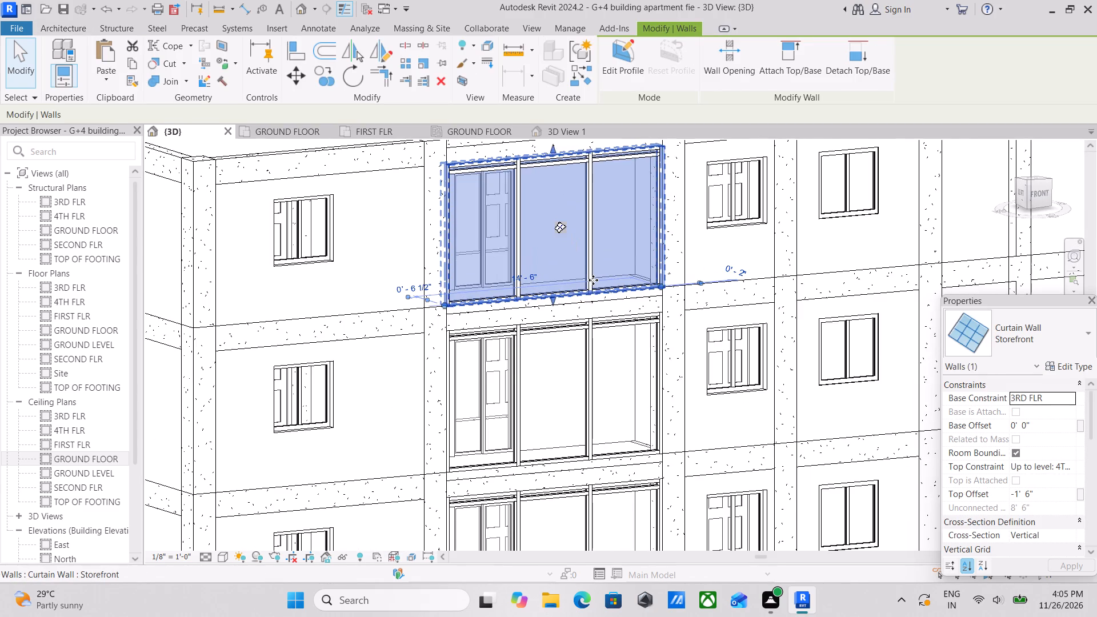
scroll(593, 280, up, 3)
scroll(593, 280, down, 1)
middle_drag(593, 280, 609, 329)
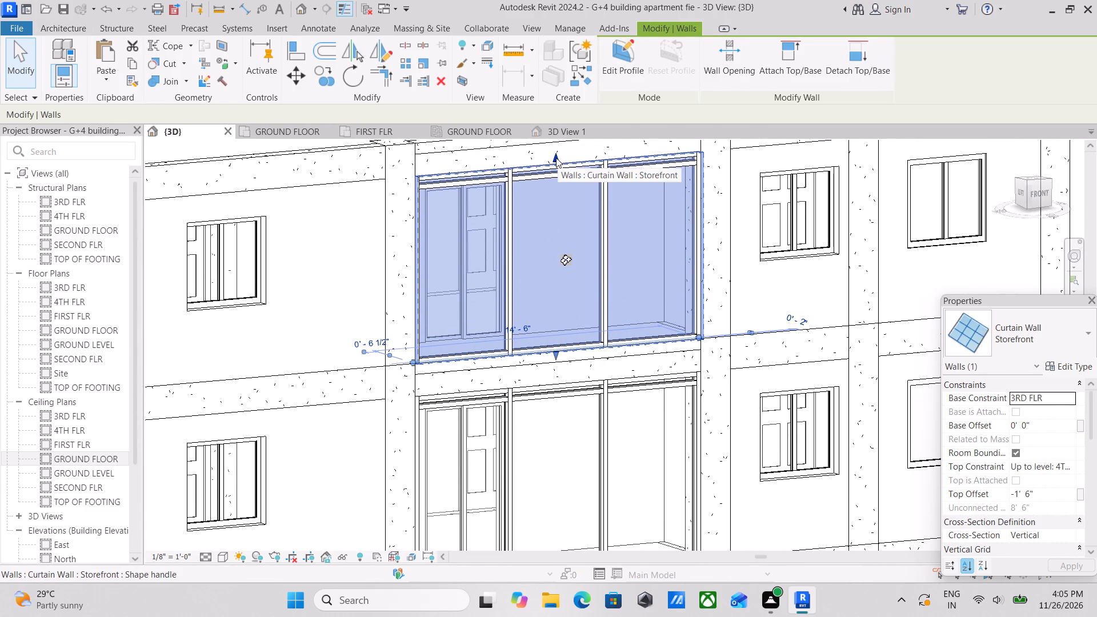
drag(556, 158, 564, 287)
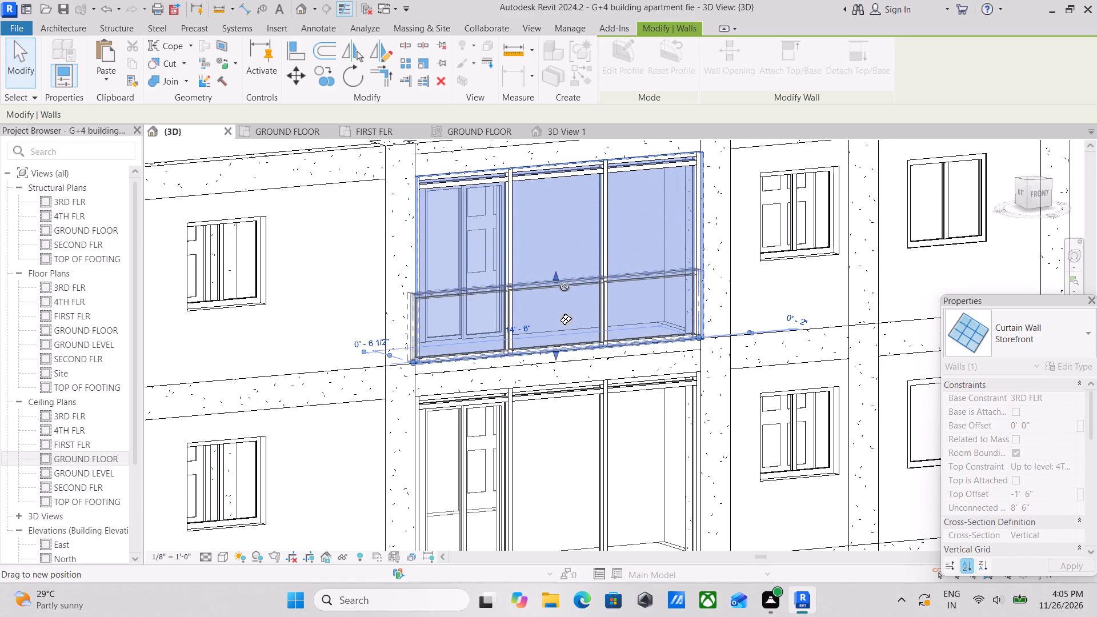
drag(564, 287, 566, 296)
scroll(577, 323, up, 3)
key(Escape)
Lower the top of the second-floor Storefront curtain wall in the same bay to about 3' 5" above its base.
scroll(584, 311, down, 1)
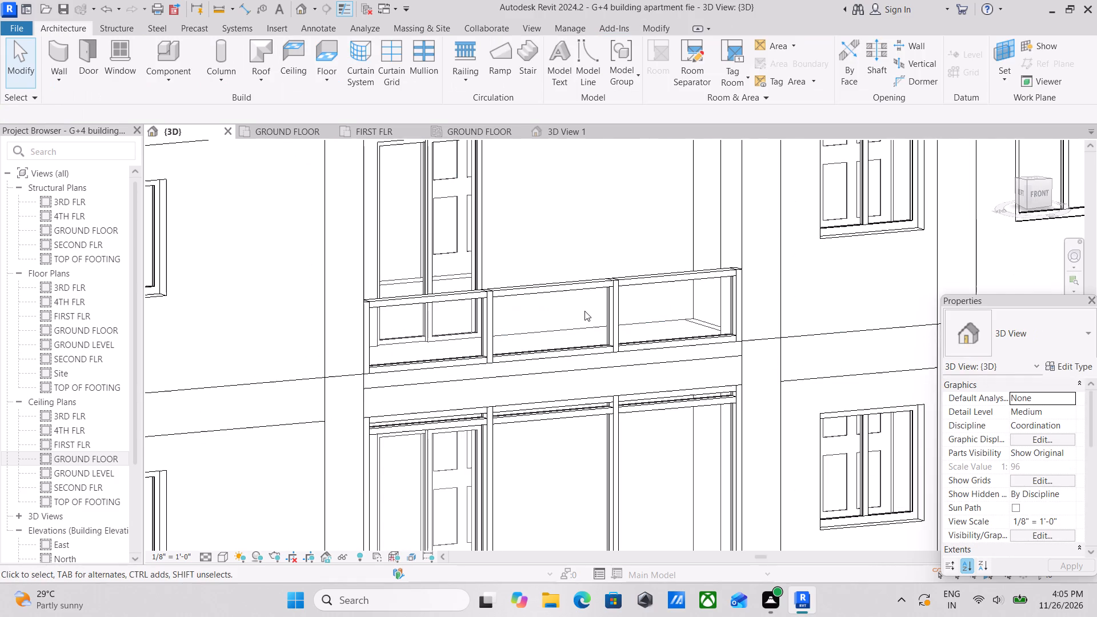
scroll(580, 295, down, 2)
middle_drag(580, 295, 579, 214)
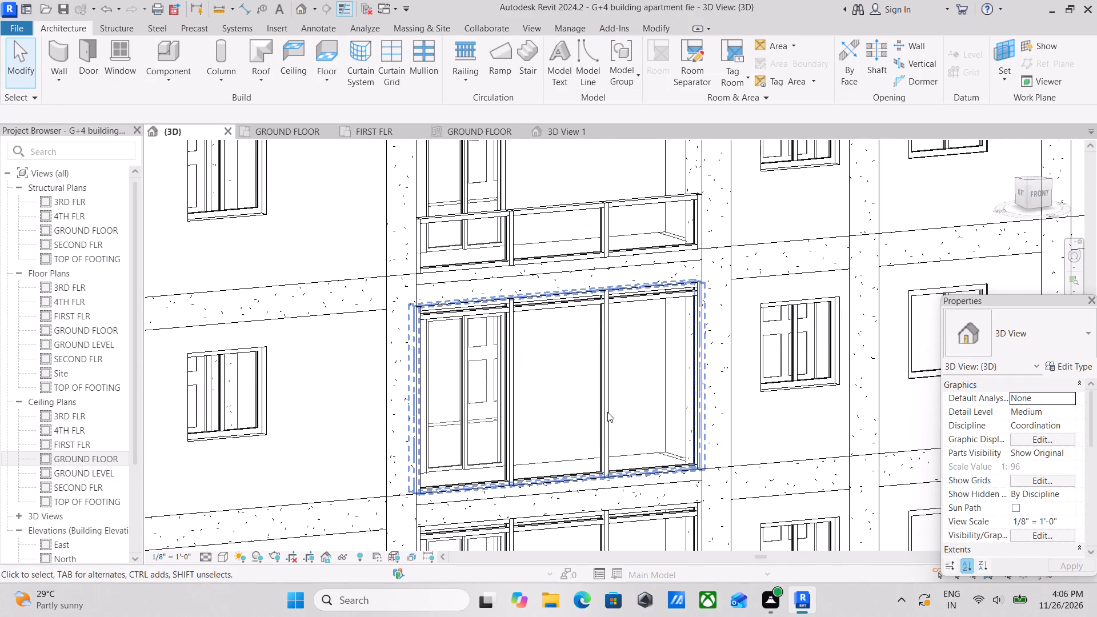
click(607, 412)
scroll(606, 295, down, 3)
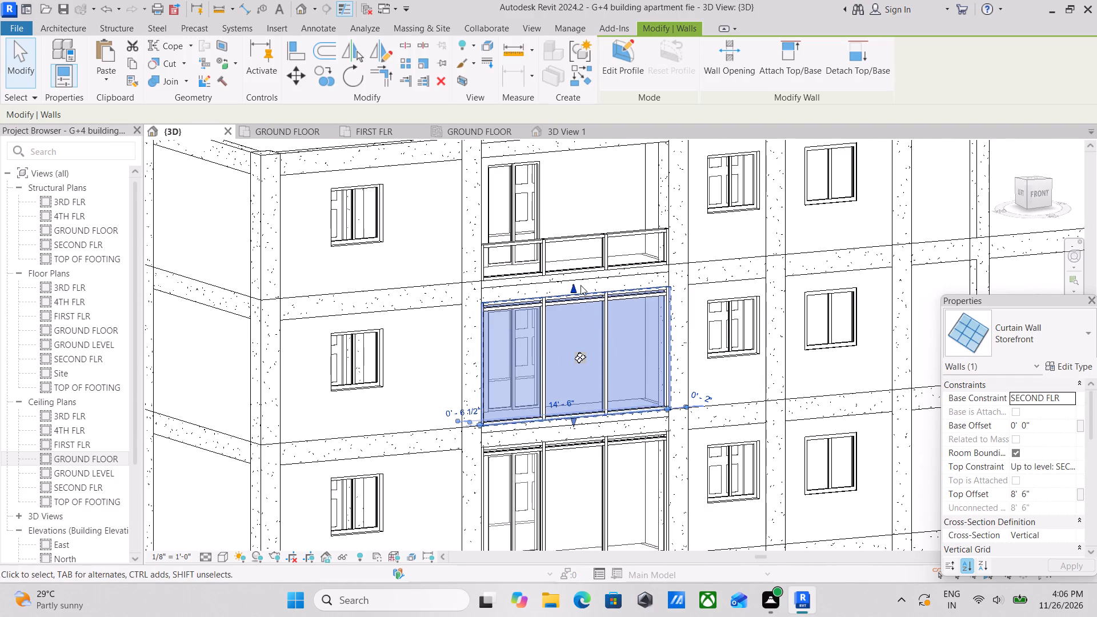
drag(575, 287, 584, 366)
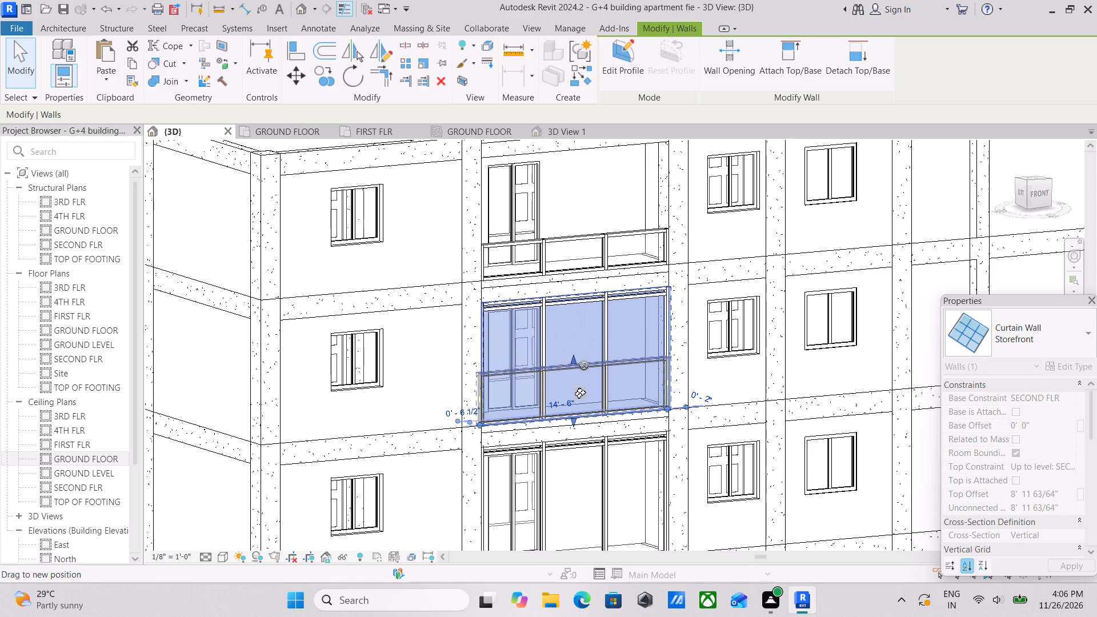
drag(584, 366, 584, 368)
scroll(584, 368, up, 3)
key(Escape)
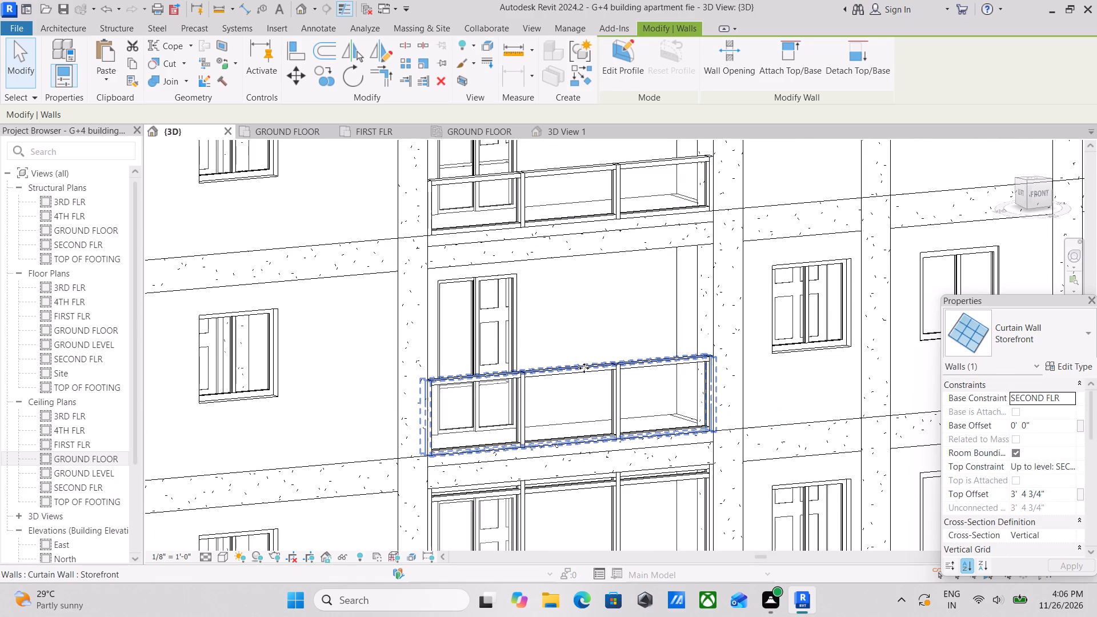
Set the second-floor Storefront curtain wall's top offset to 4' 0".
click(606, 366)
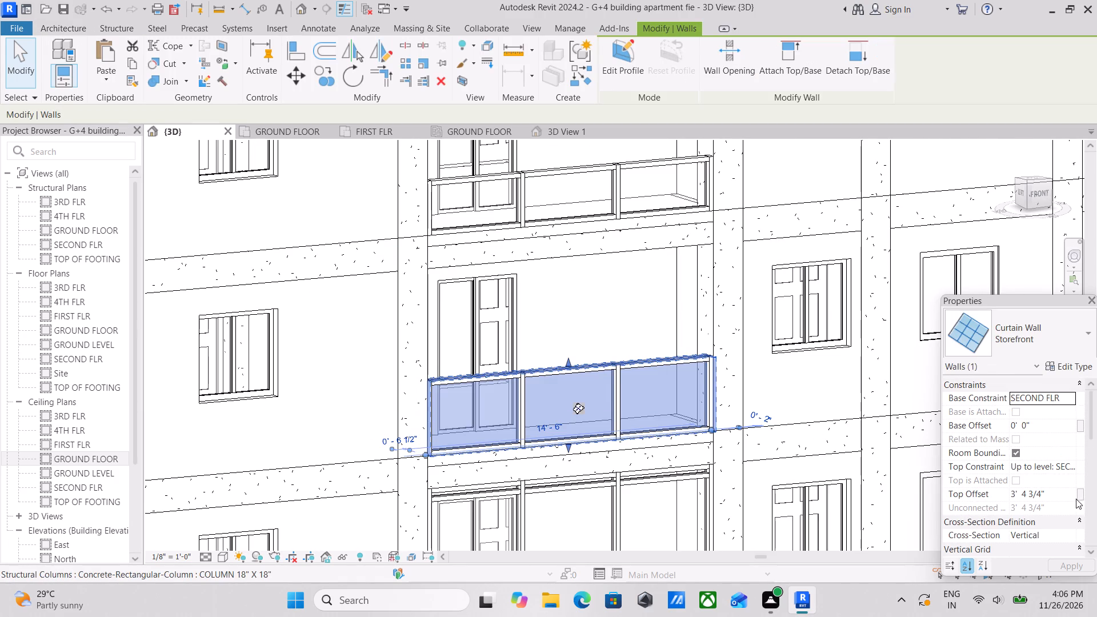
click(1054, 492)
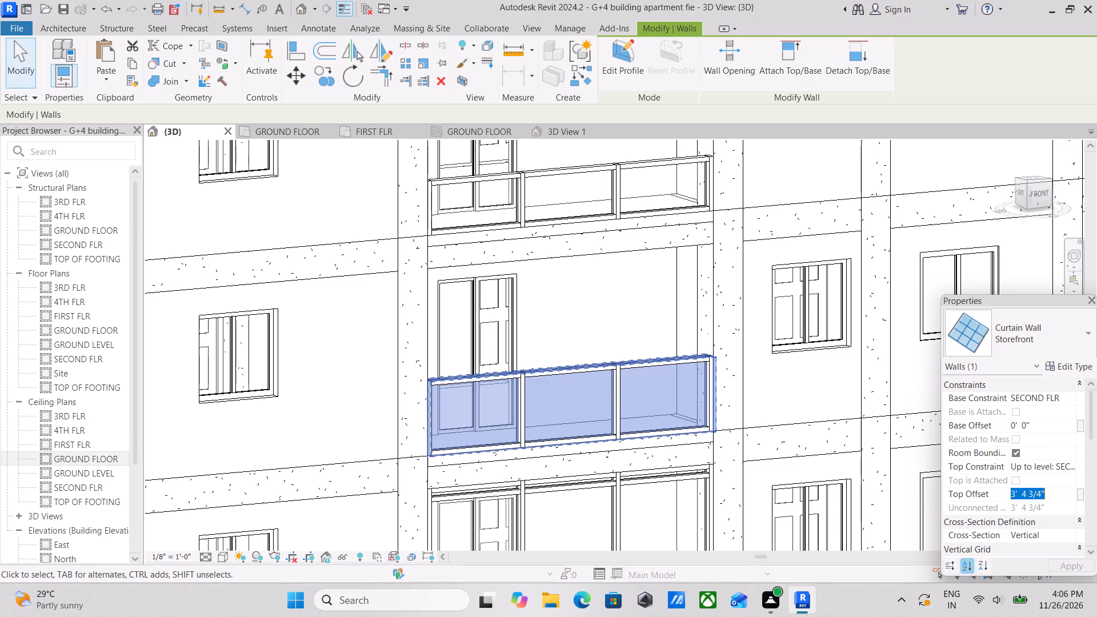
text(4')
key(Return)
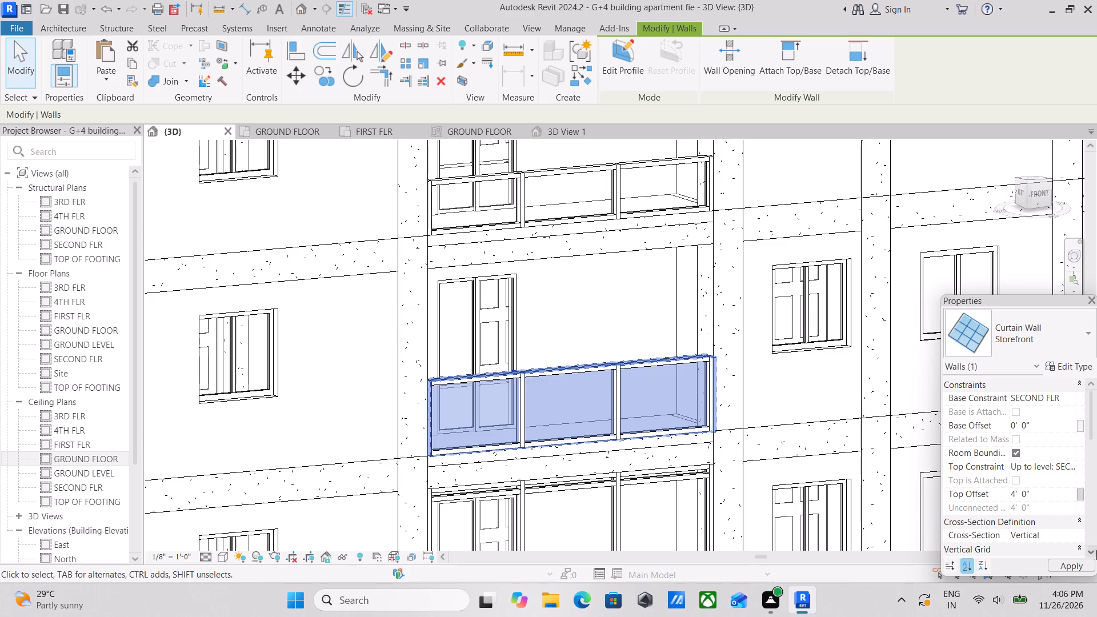
Set the second-floor Storefront curtain wall's top offset to 3' 0".
scroll(666, 347, up, 1)
scroll(674, 352, down, 1)
middle_drag(674, 352, 776, 326)
click(1048, 496)
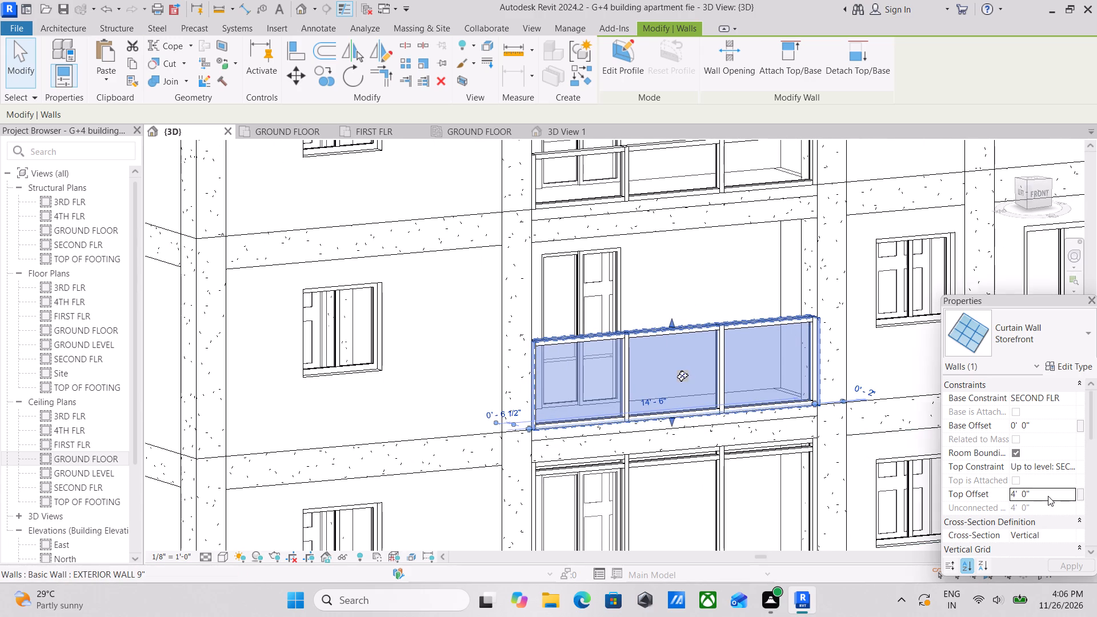
key(3)
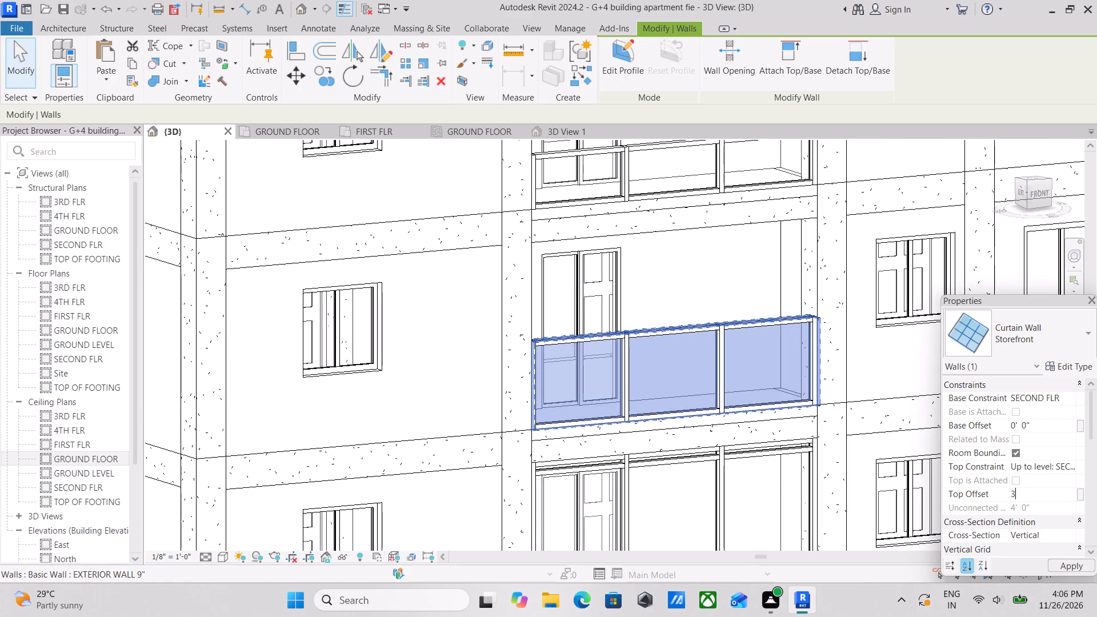
key(apostrophe)
key(Return)
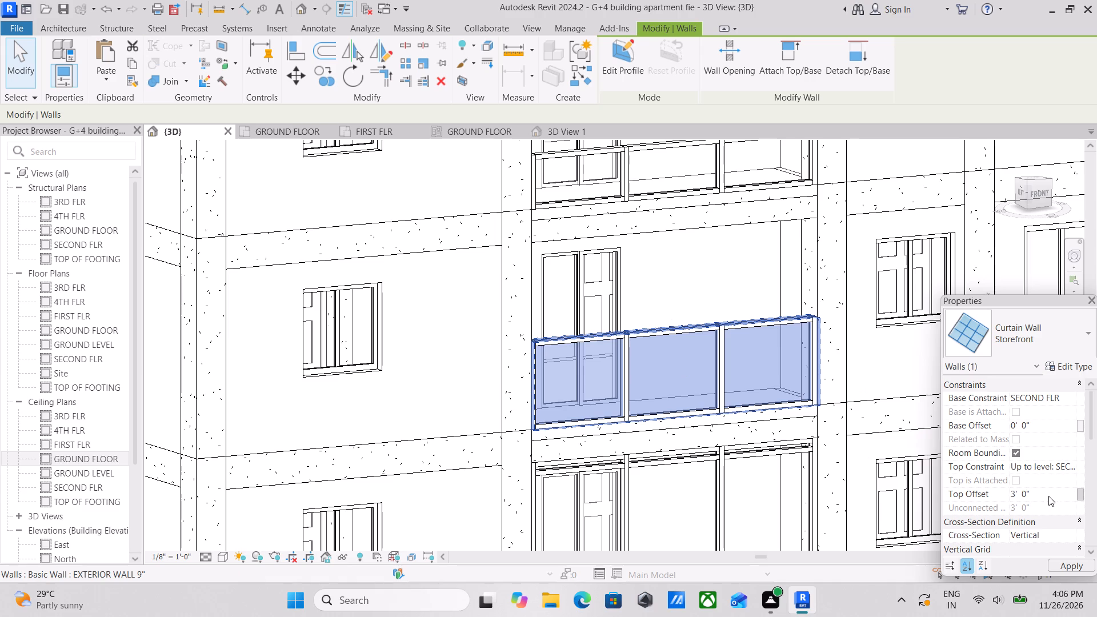
Review the third-floor Storefront curtain wall's constraints, grid settings and dimensions in its instance properties.
scroll(824, 425, down, 3)
middle_drag(824, 424, 834, 439)
scroll(834, 439, up, 1)
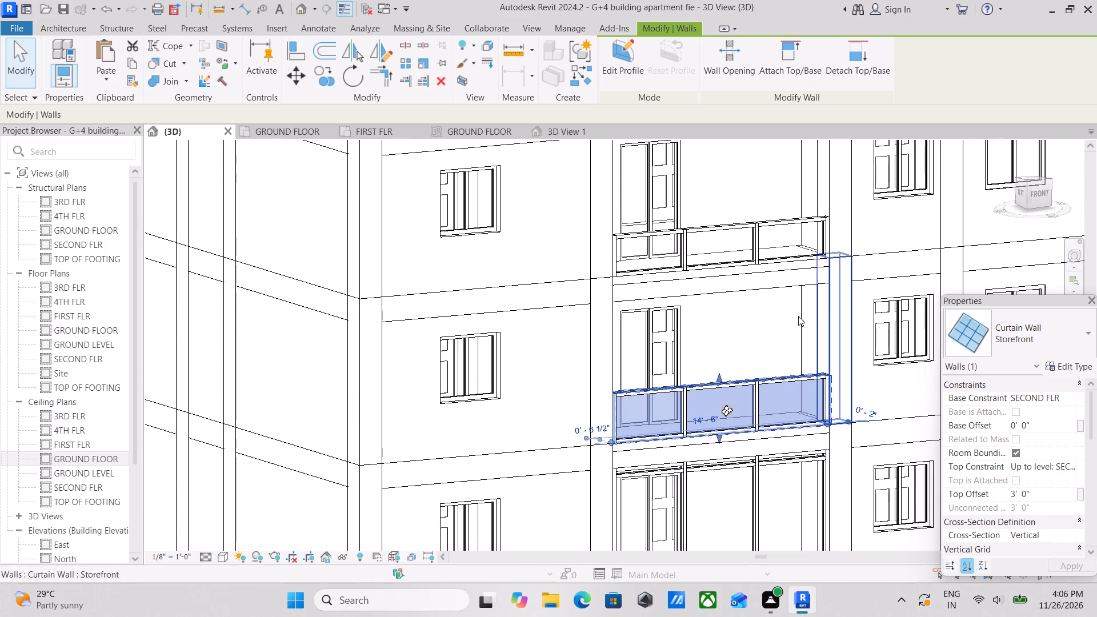
click(770, 221)
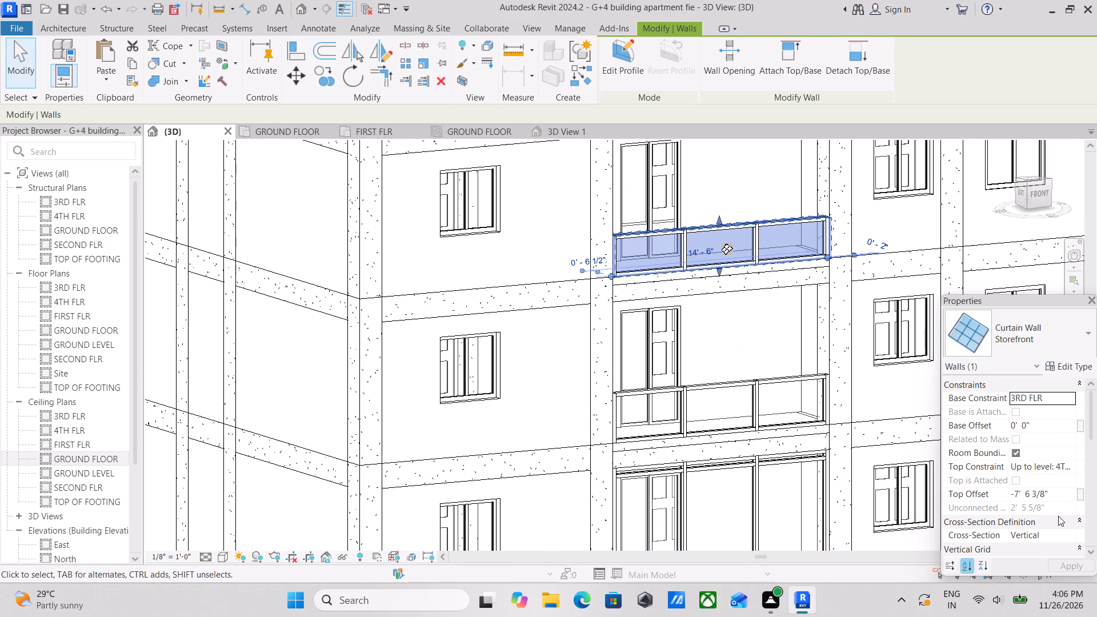
scroll(1054, 481, up, 1)
scroll(1044, 464, down, 2)
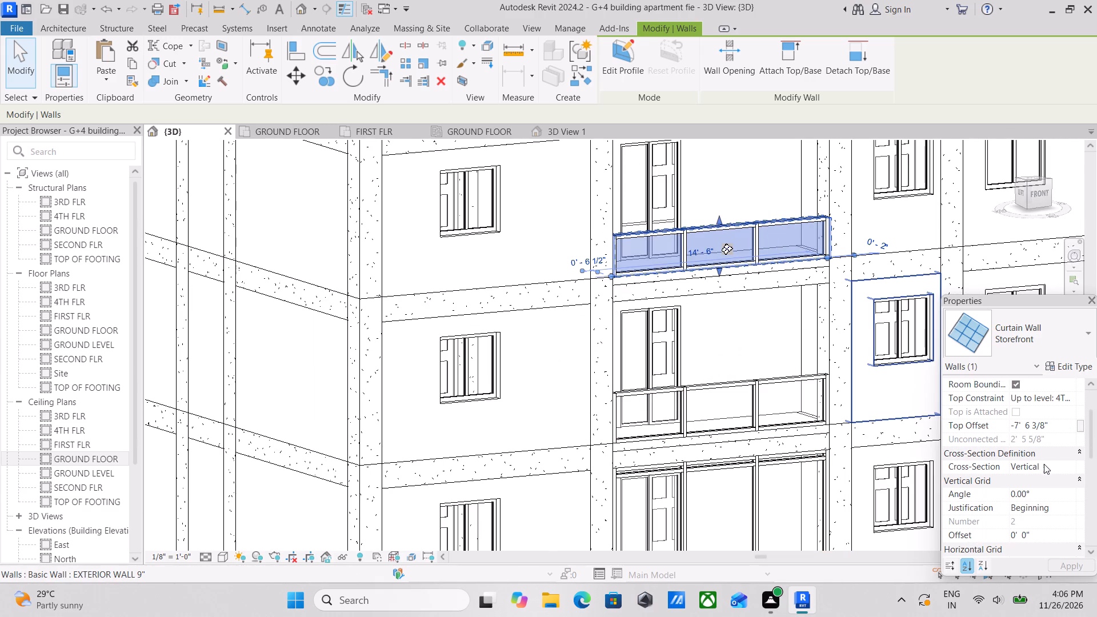
scroll(1032, 470, up, 2)
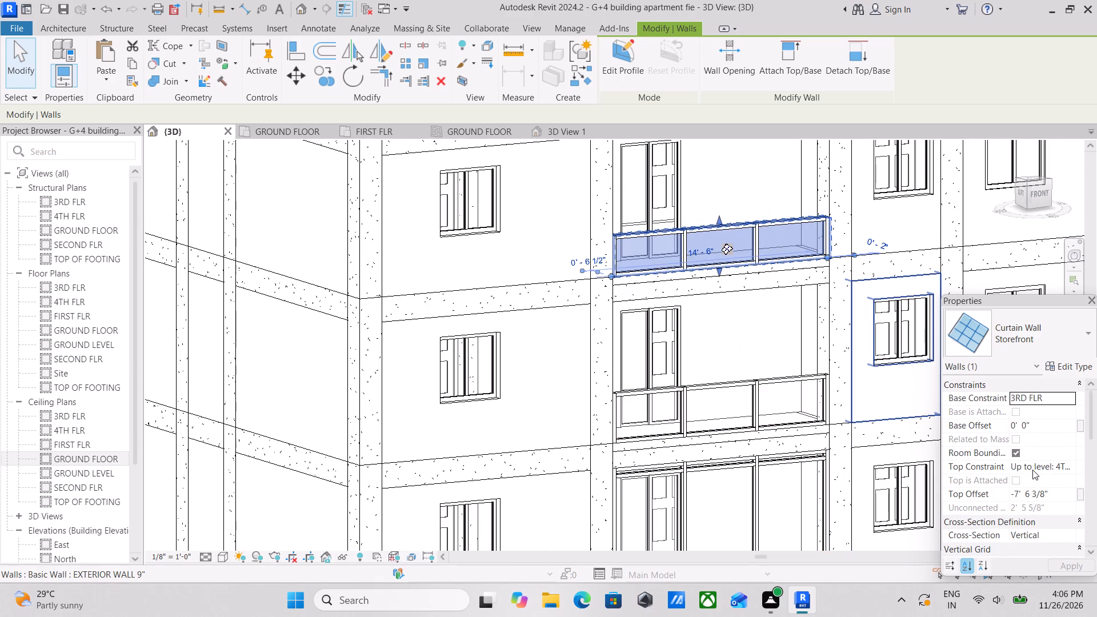
scroll(1040, 456, down, 1)
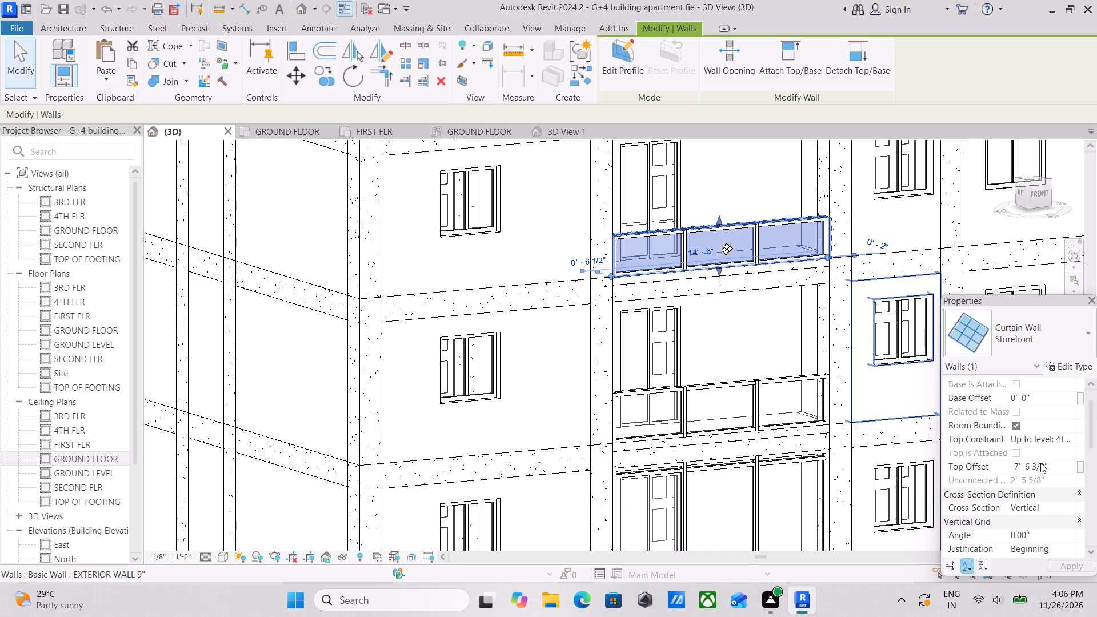
scroll(1063, 465, down, 1)
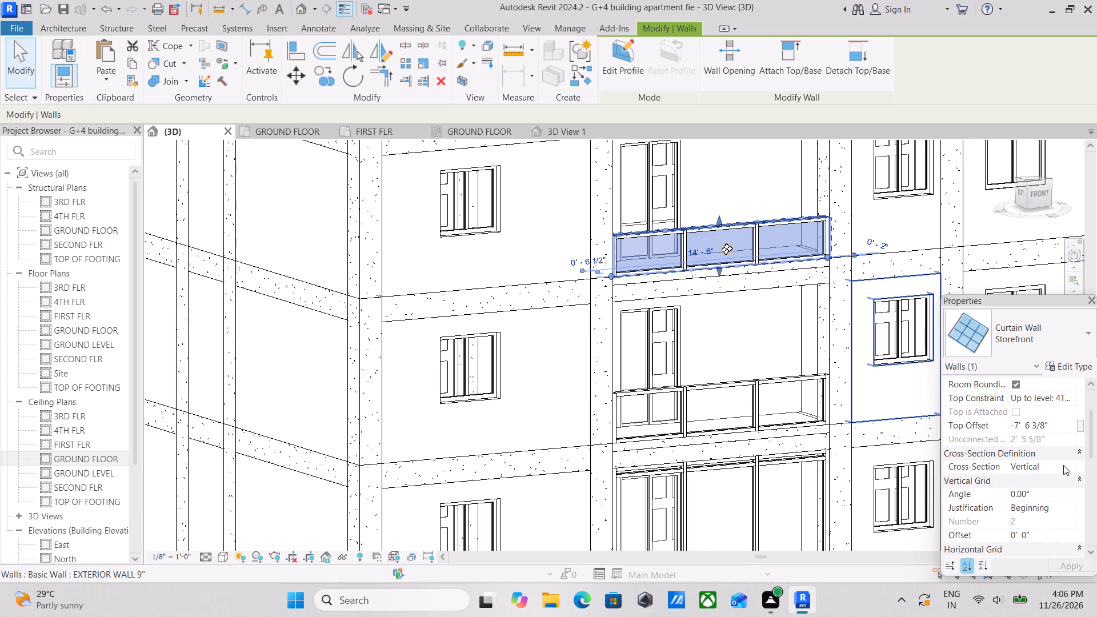
scroll(1051, 482, down, 7)
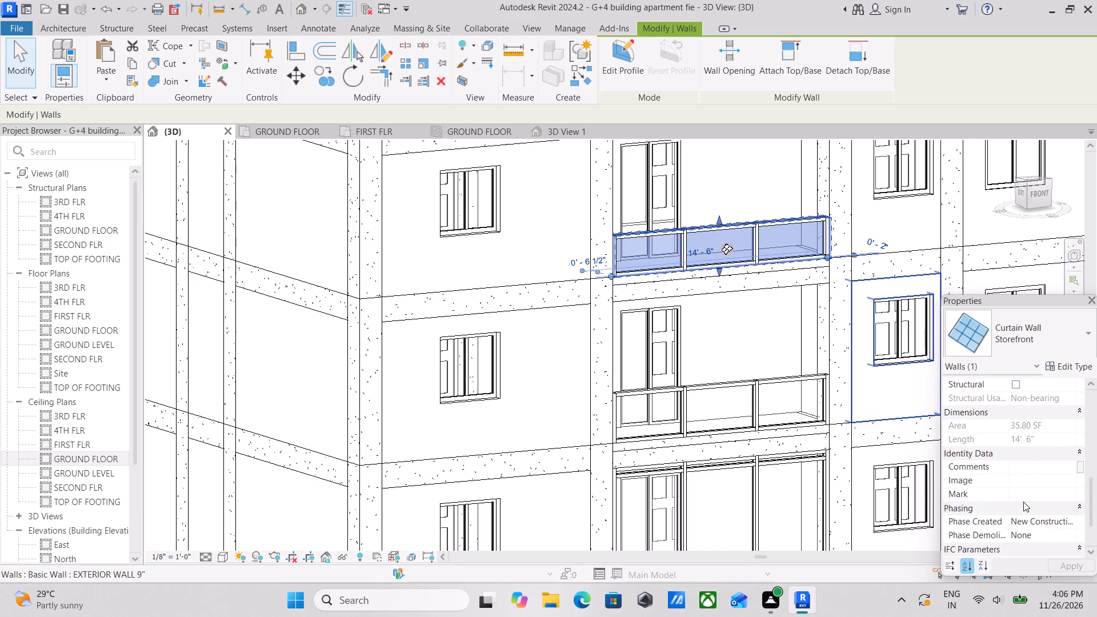
scroll(1023, 502, up, 2)
key(Escape)
Review the second-floor Storefront curtain wall's grid settings and dimensions in its instance properties for comparison.
click(748, 380)
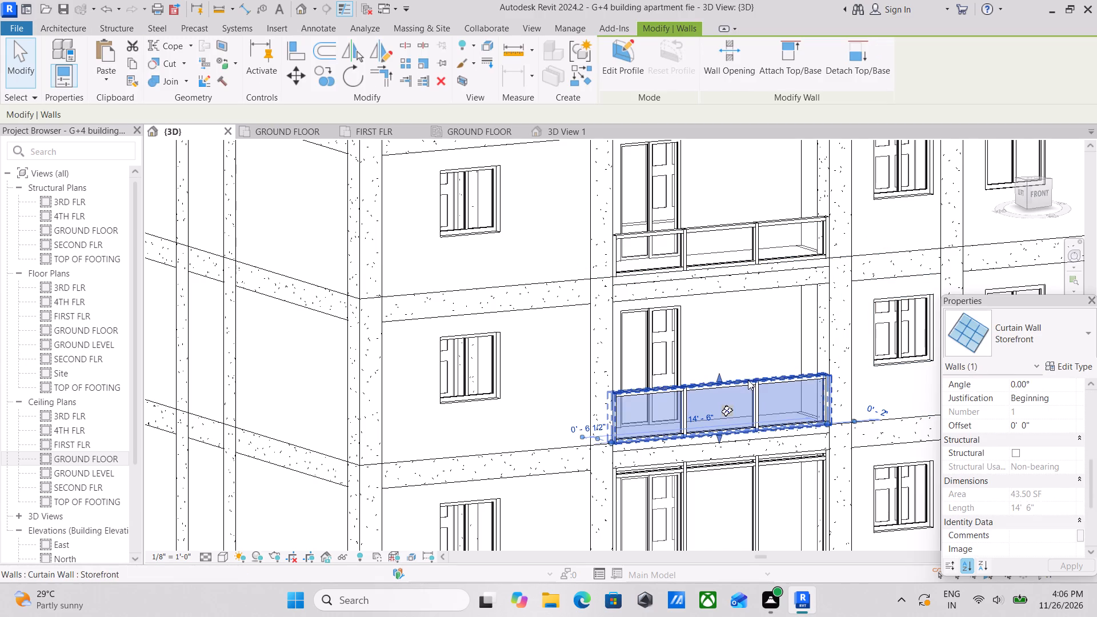
scroll(1074, 483, down, 1)
scroll(1041, 432, up, 4)
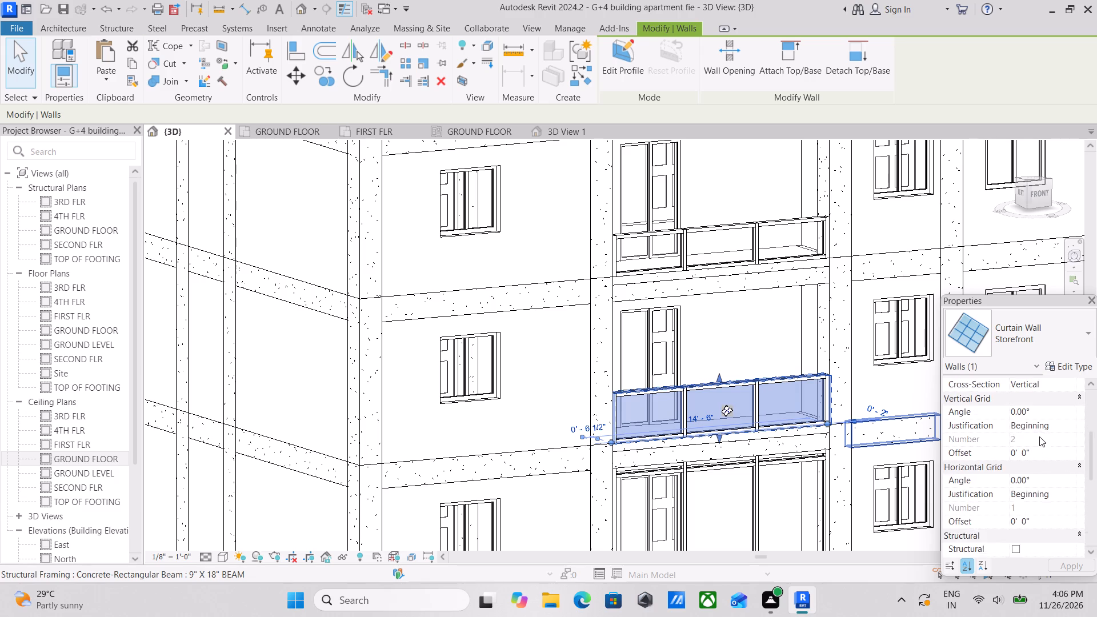
scroll(1039, 436, up, 1)
scroll(1039, 436, down, 3)
scroll(751, 442, up, 2)
key(Escape)
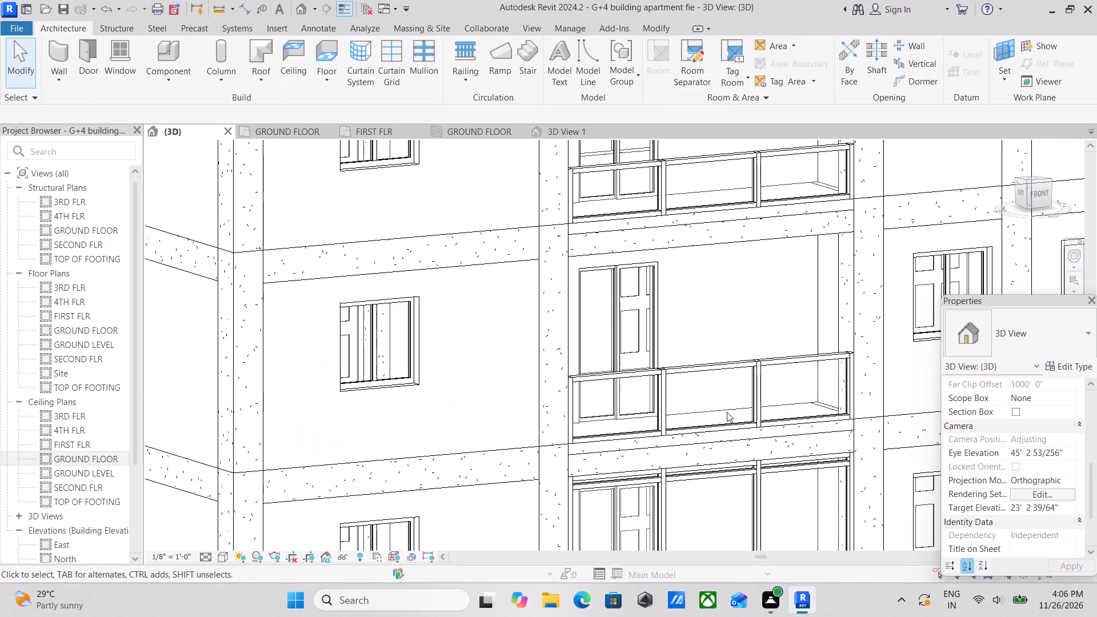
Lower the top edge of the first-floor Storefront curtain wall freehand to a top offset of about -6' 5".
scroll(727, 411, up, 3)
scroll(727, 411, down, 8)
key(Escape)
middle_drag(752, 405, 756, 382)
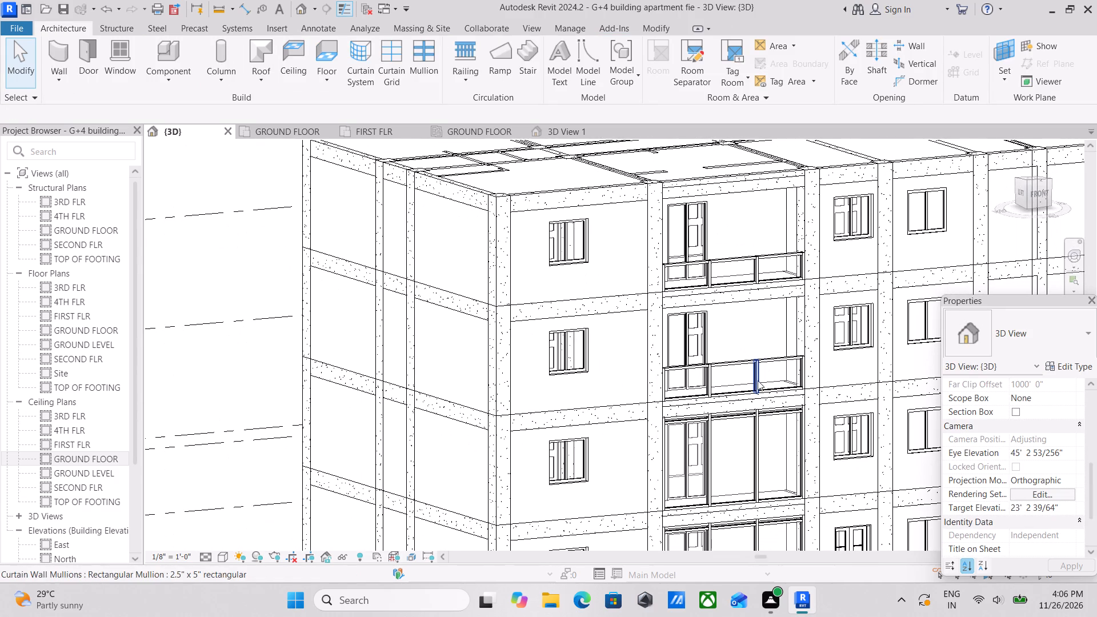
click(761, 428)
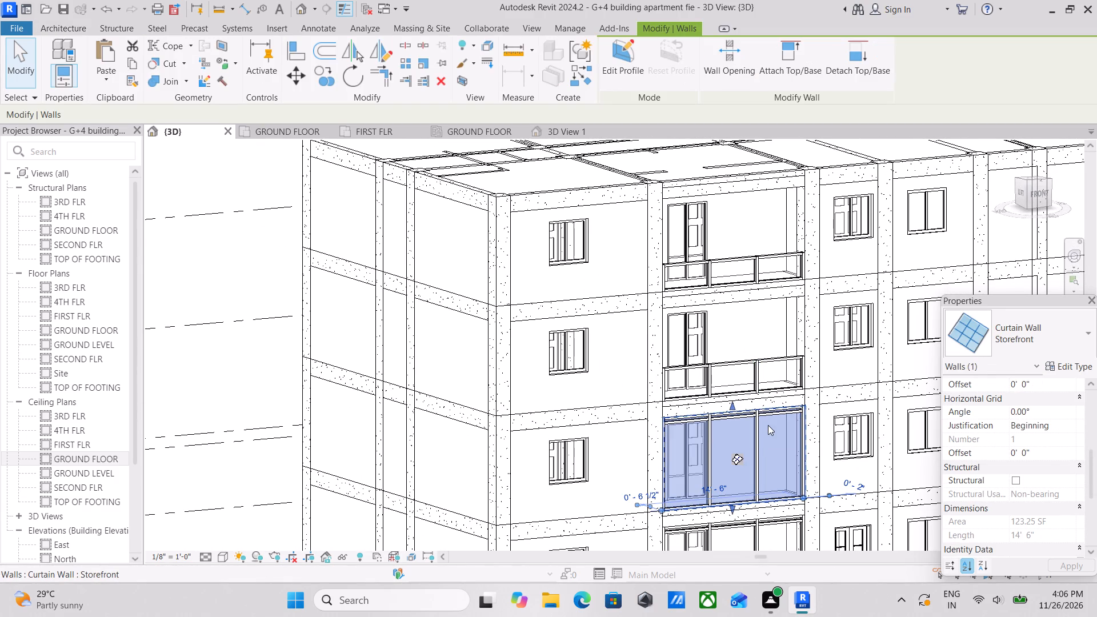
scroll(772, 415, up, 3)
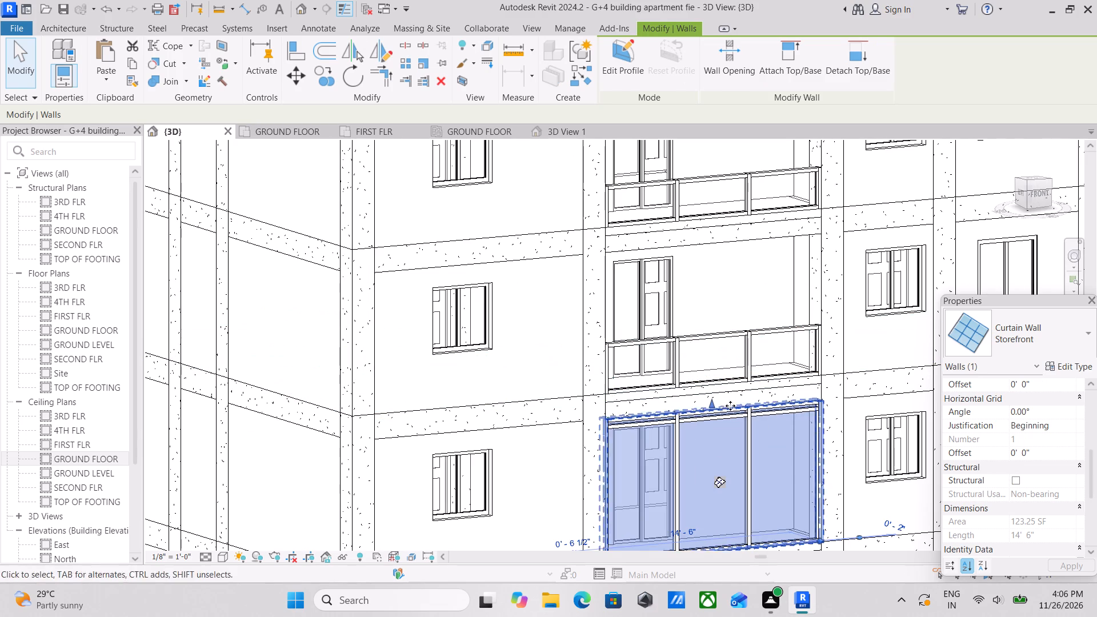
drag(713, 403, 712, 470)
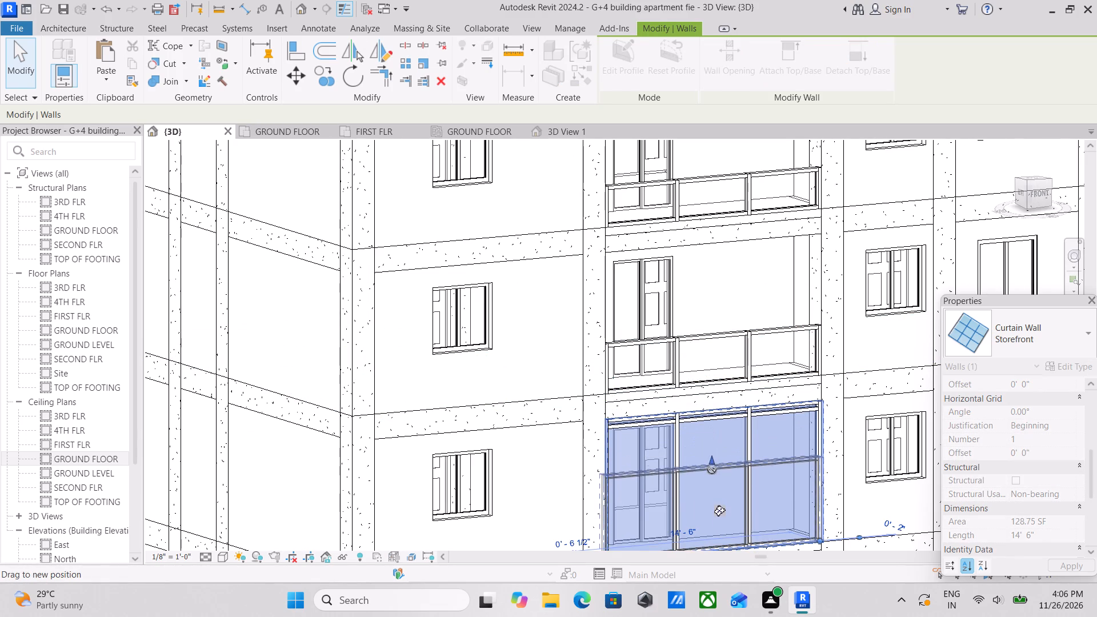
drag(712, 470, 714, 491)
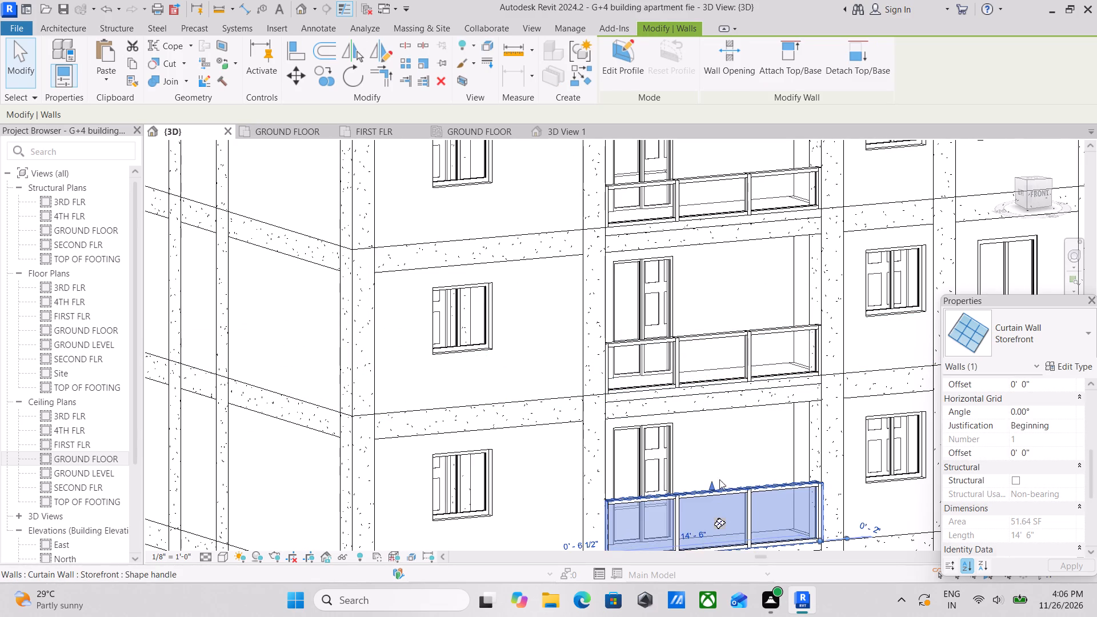
Set the first-floor Storefront curtain wall's top offset to -7' 0".
scroll(1071, 494, down, 2)
scroll(1018, 436, up, 4)
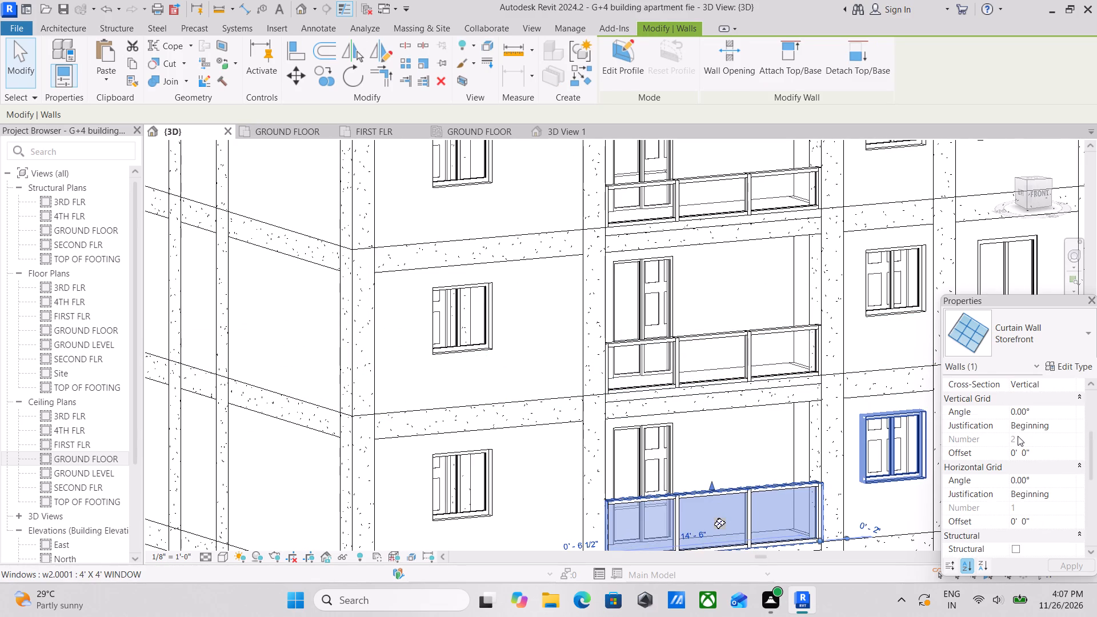
scroll(1048, 468, up, 3)
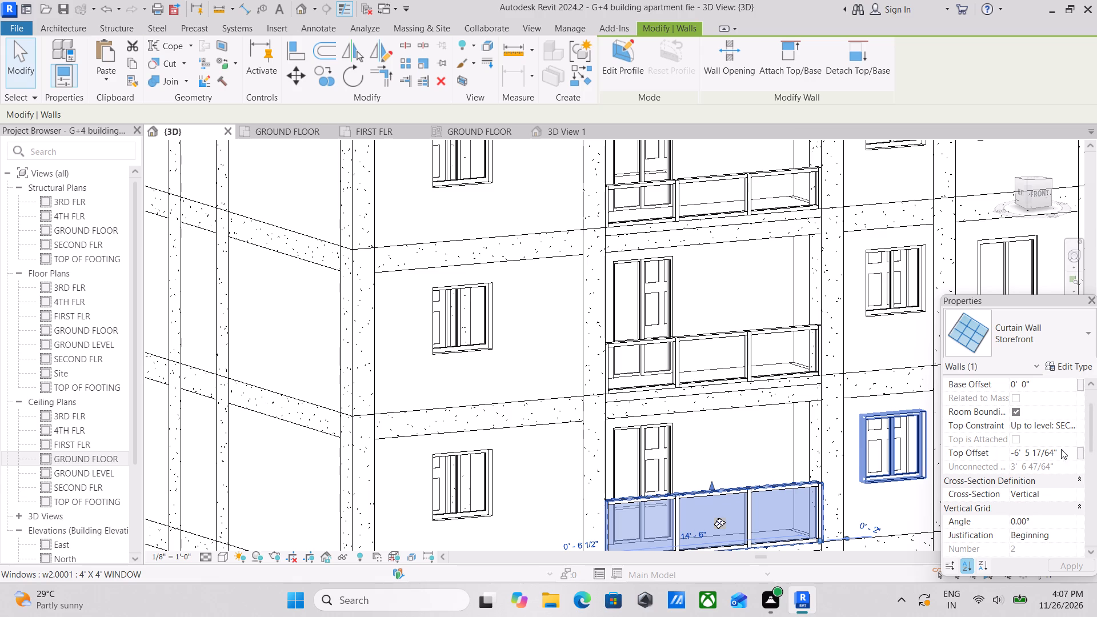
click(1064, 450)
drag(1068, 449, 1004, 455)
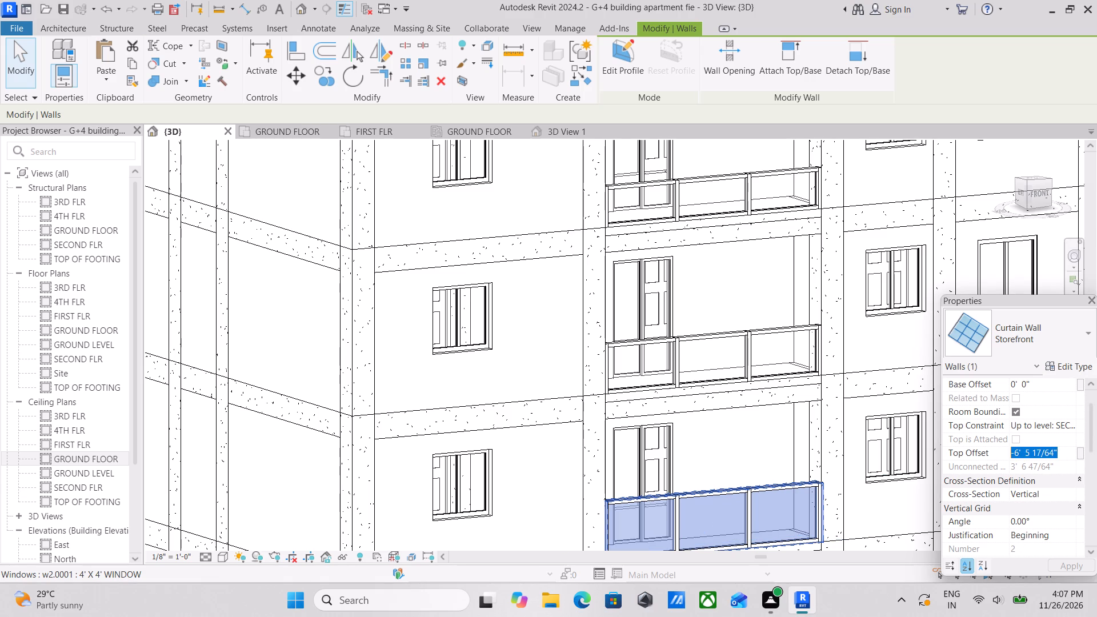
drag(1004, 455, 999, 455)
key(minus)
text(7')
key(Return)
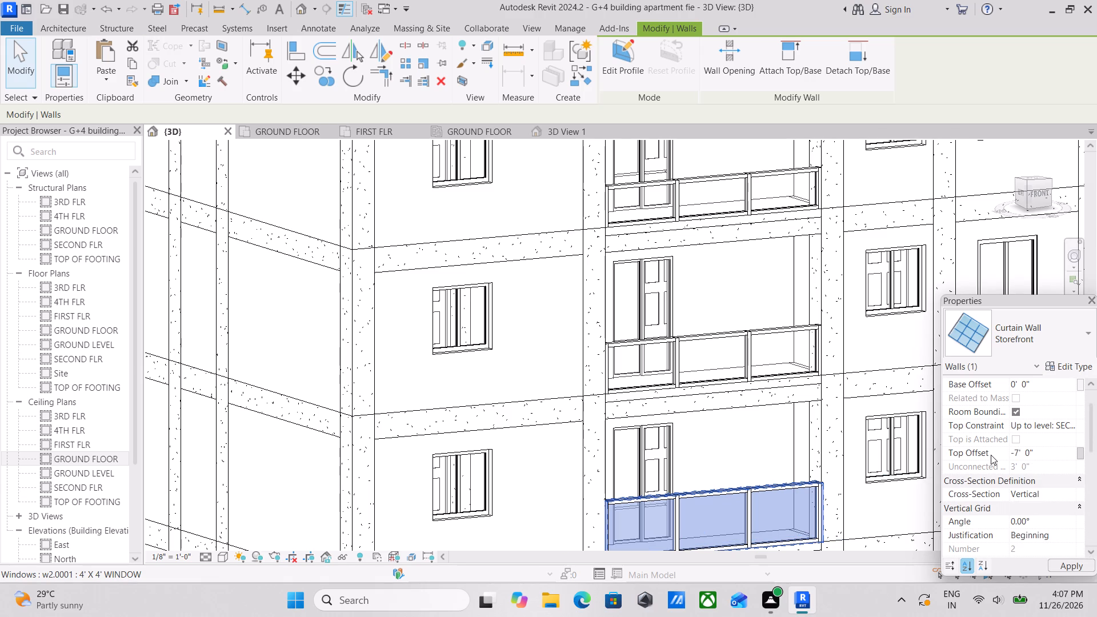
scroll(745, 486, down, 2)
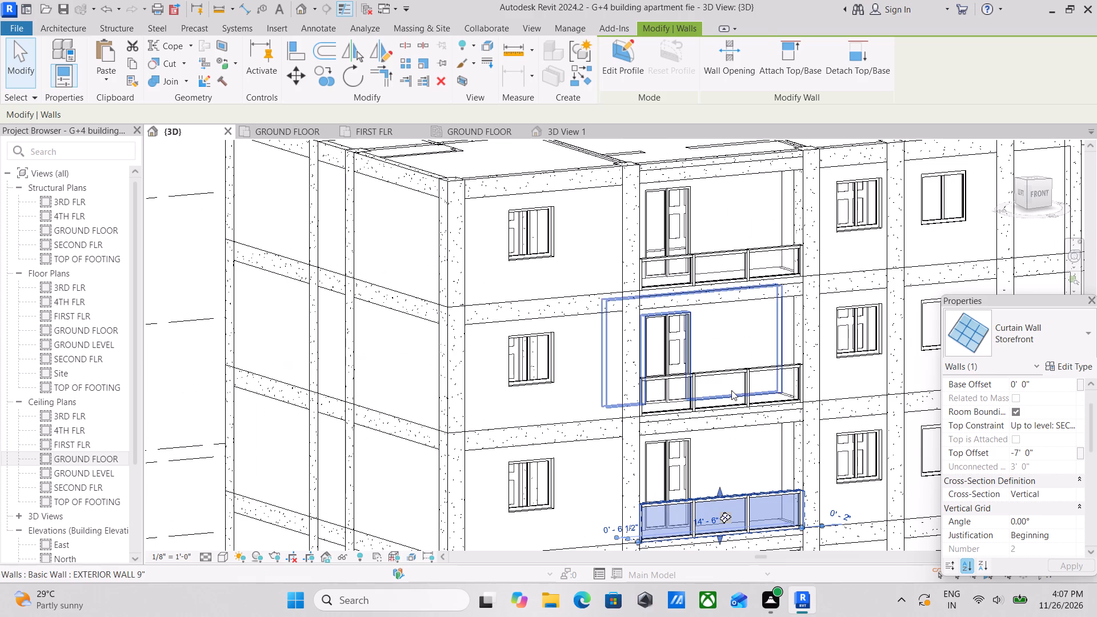
key(Escape)
Set the top offset of the third-floor Storefront curtain wall in the same balcony bay to -7' 0".
click(743, 367)
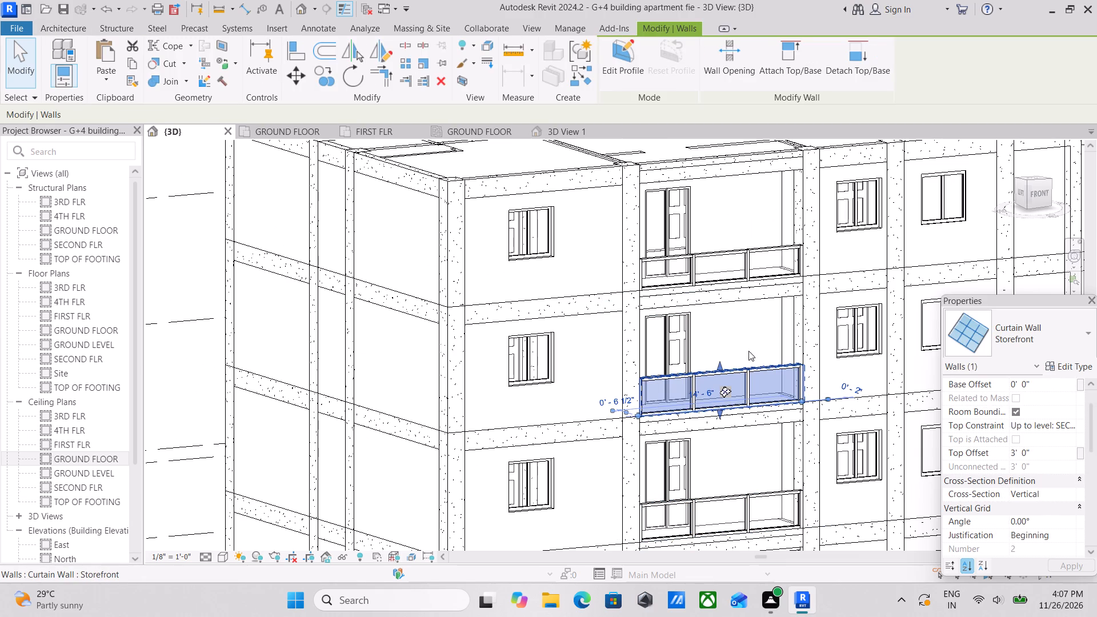
click(752, 260)
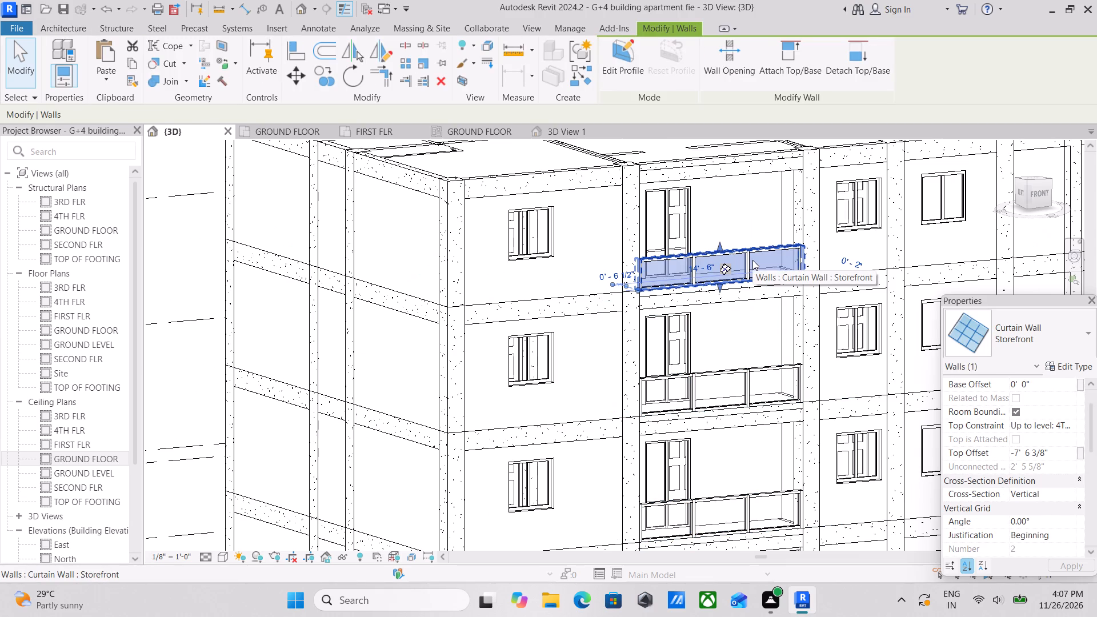
click(1052, 450)
drag(1052, 450, 955, 451)
key(minus)
text(7')
key(Return)
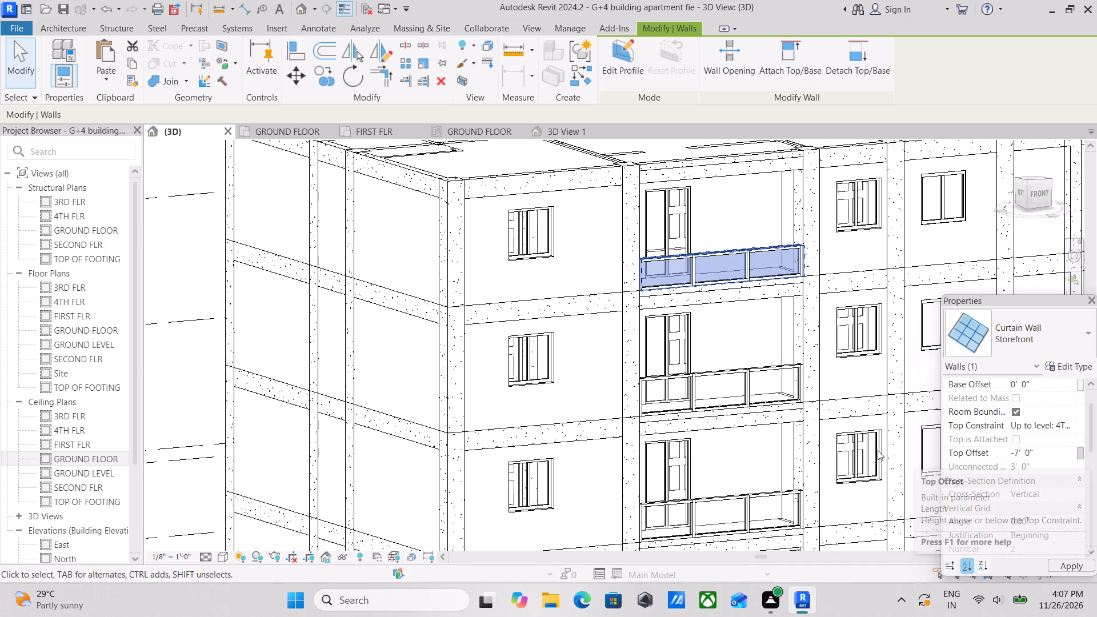
middle_drag(827, 438, 814, 386)
key(Escape)
Examine the stacked balcony curtain walls on the front facade from the top storey down to the ground floor.
middle_drag(775, 445, 766, 417)
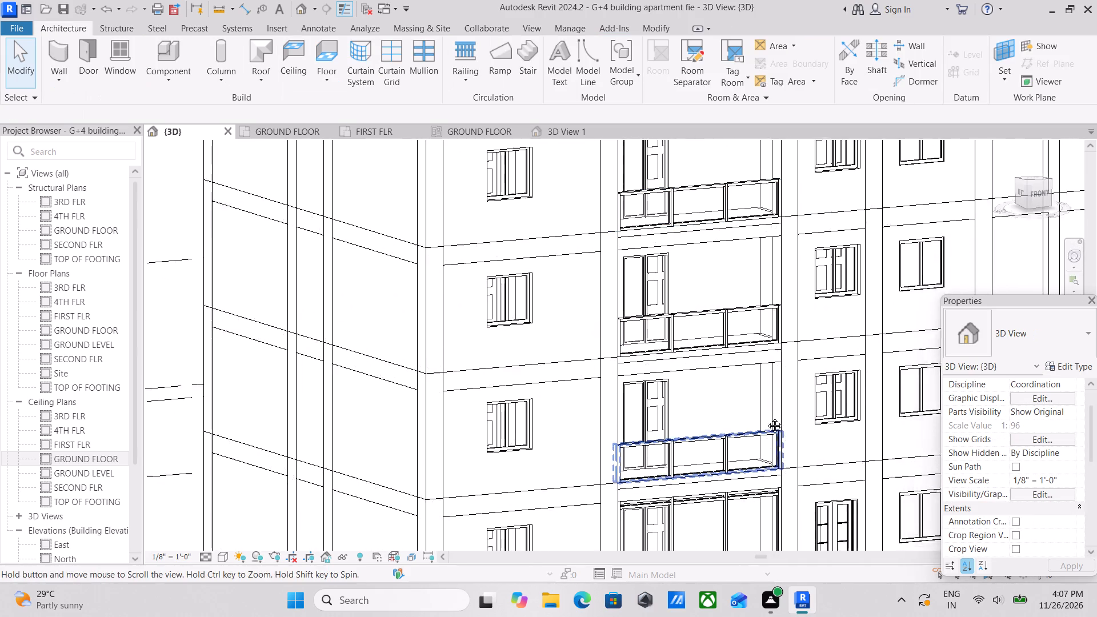
middle_drag(766, 417, 803, 343)
scroll(778, 408, down, 1)
middle_drag(774, 407, 786, 327)
scroll(783, 376, down, 1)
middle_drag(782, 376, 763, 387)
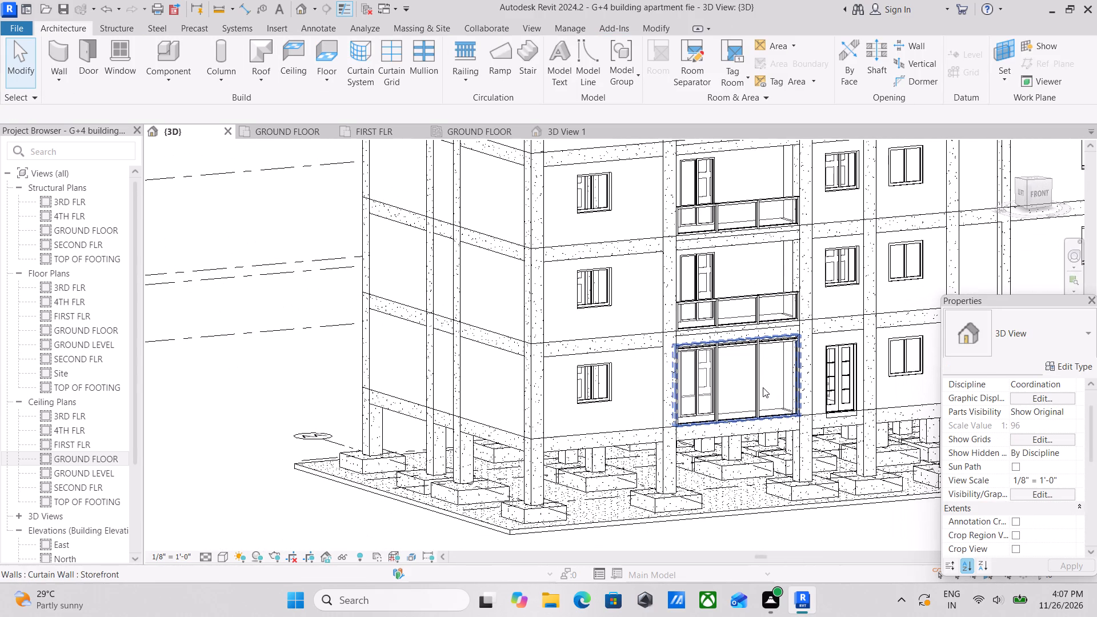
middle_drag(763, 387, 758, 423)
middle_drag(765, 383, 776, 412)
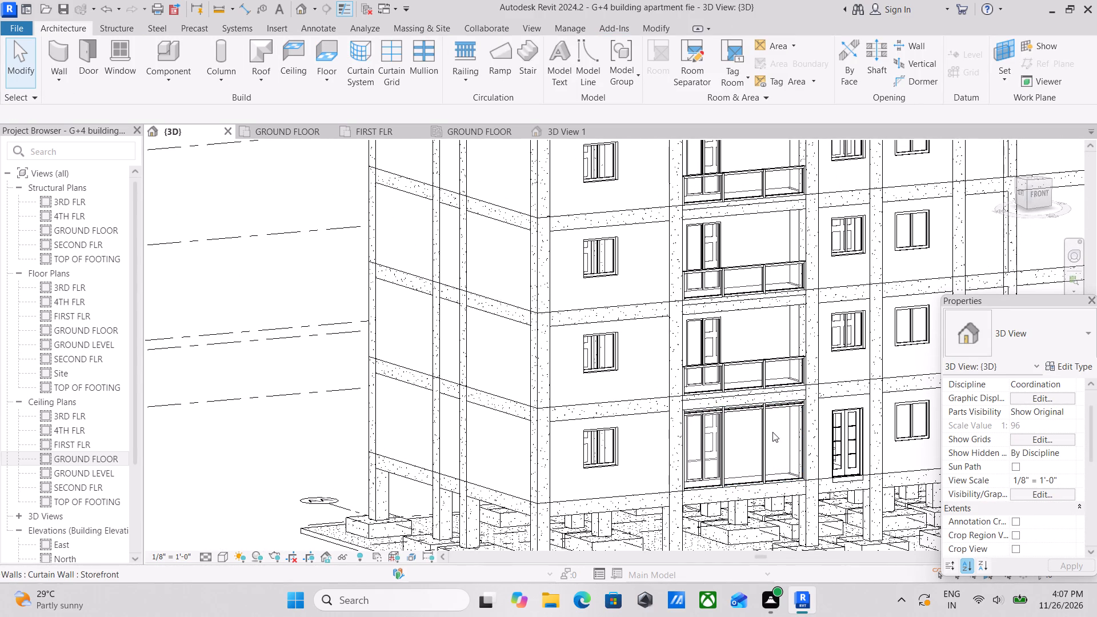
middle_drag(773, 421, 731, 423)
scroll(731, 424, up, 1)
scroll(731, 424, down, 1)
middle_drag(731, 424, 736, 470)
scroll(743, 392, down, 2)
middle_drag(743, 392, 724, 396)
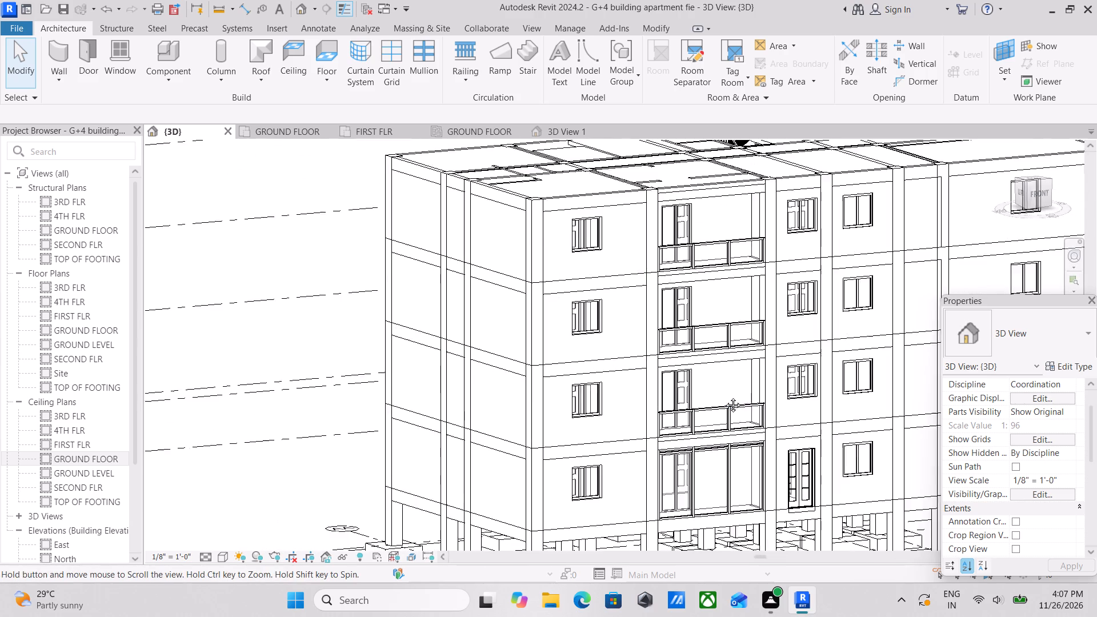
Set the top offset of the third-floor Storefront curtain wall in the front facade's far end bay to -7' 0".
middle_drag(724, 396, 623, 401)
middle_drag(743, 372, 615, 403)
scroll(738, 354, up, 2)
middle_drag(750, 364, 775, 398)
middle_drag(828, 335, 776, 387)
click(887, 293)
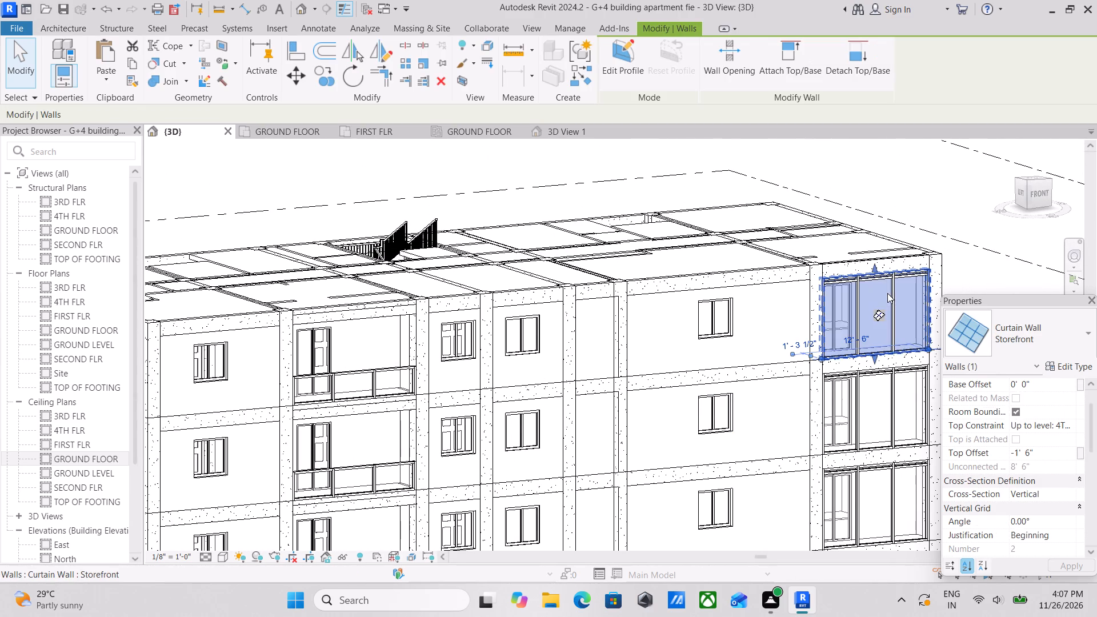
click(1055, 448)
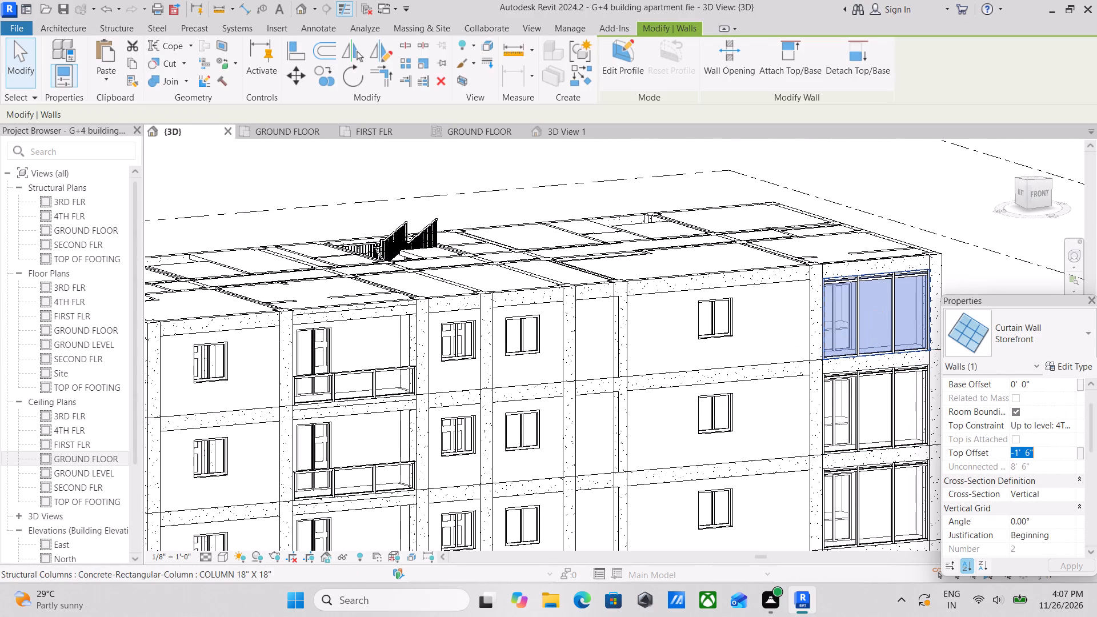
key(minus)
text(7')
key(Return)
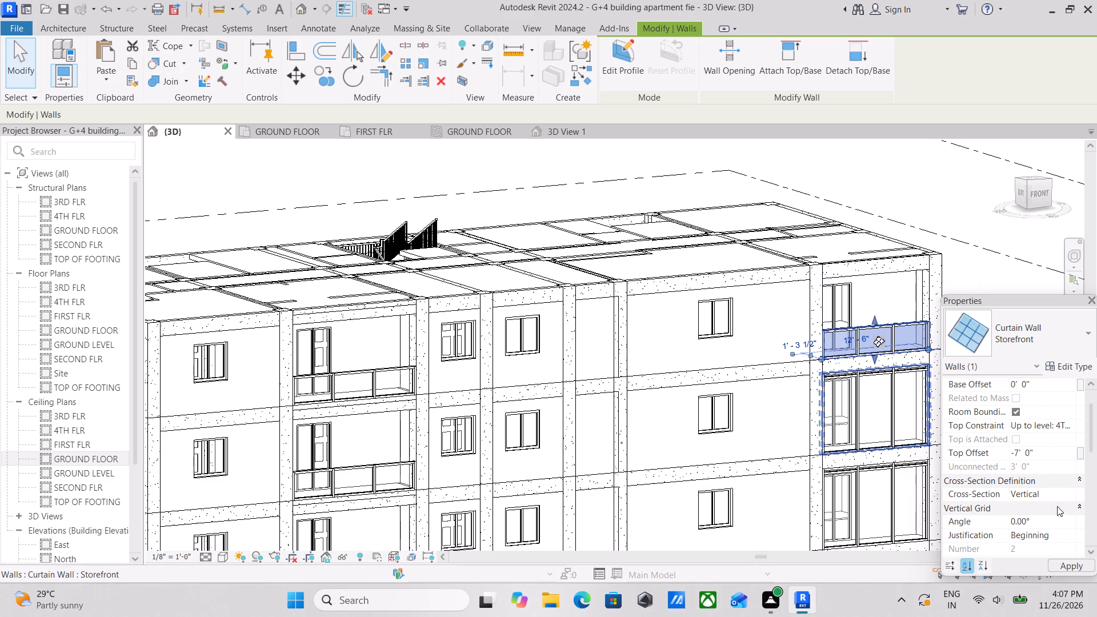
scroll(1008, 438, up, 2)
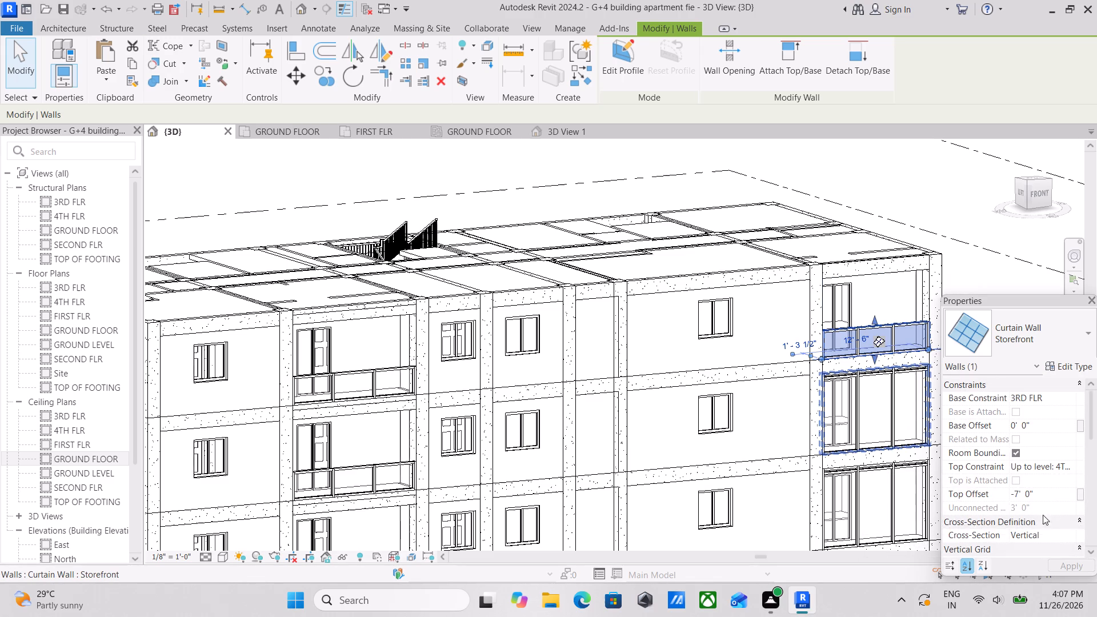
scroll(1057, 503, down, 2)
scroll(942, 410, up, 2)
scroll(897, 364, up, 2)
middle_drag(897, 364, 880, 421)
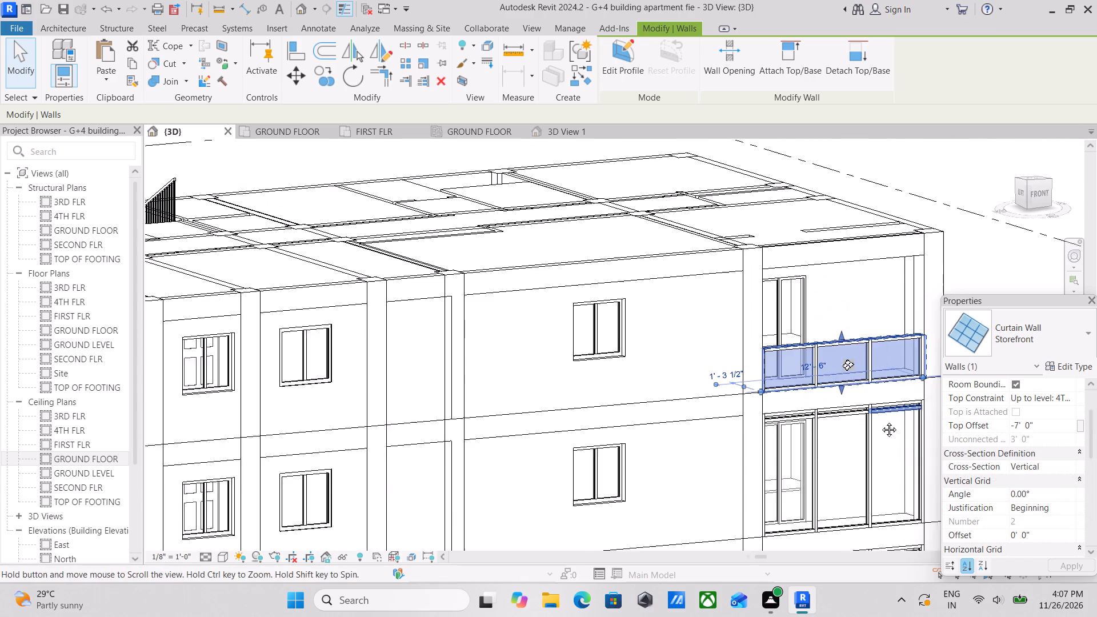
middle_drag(880, 421, 879, 424)
key(Escape)
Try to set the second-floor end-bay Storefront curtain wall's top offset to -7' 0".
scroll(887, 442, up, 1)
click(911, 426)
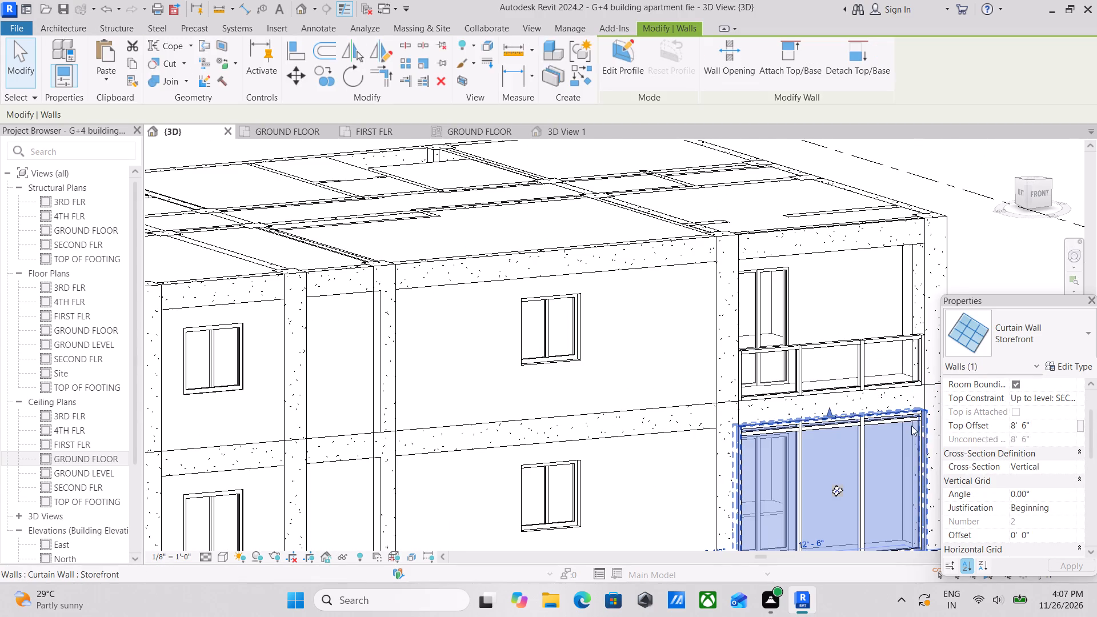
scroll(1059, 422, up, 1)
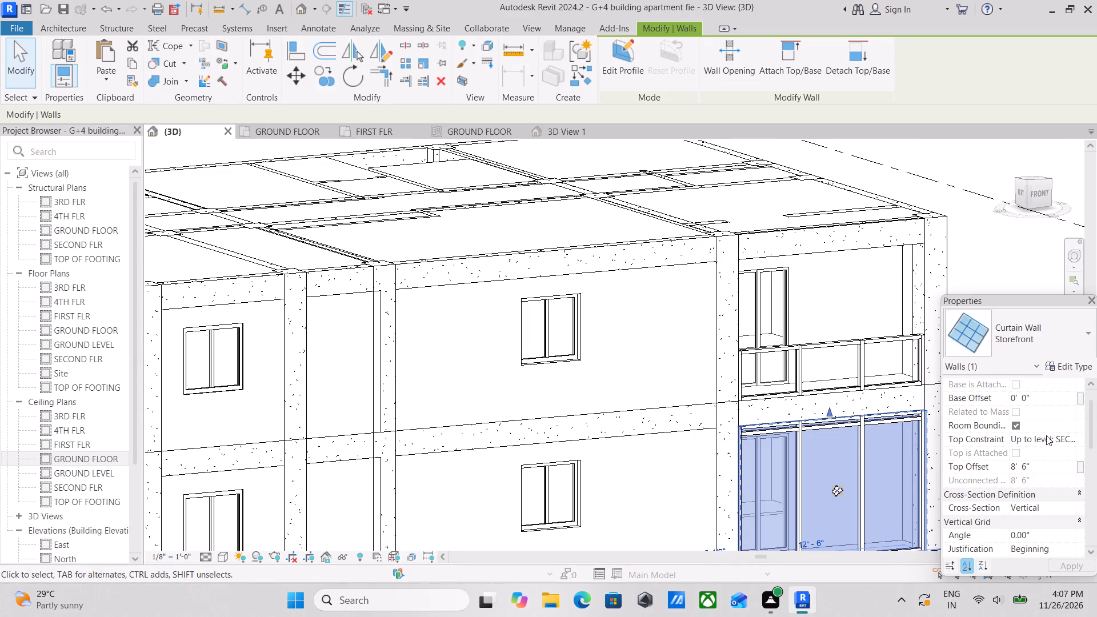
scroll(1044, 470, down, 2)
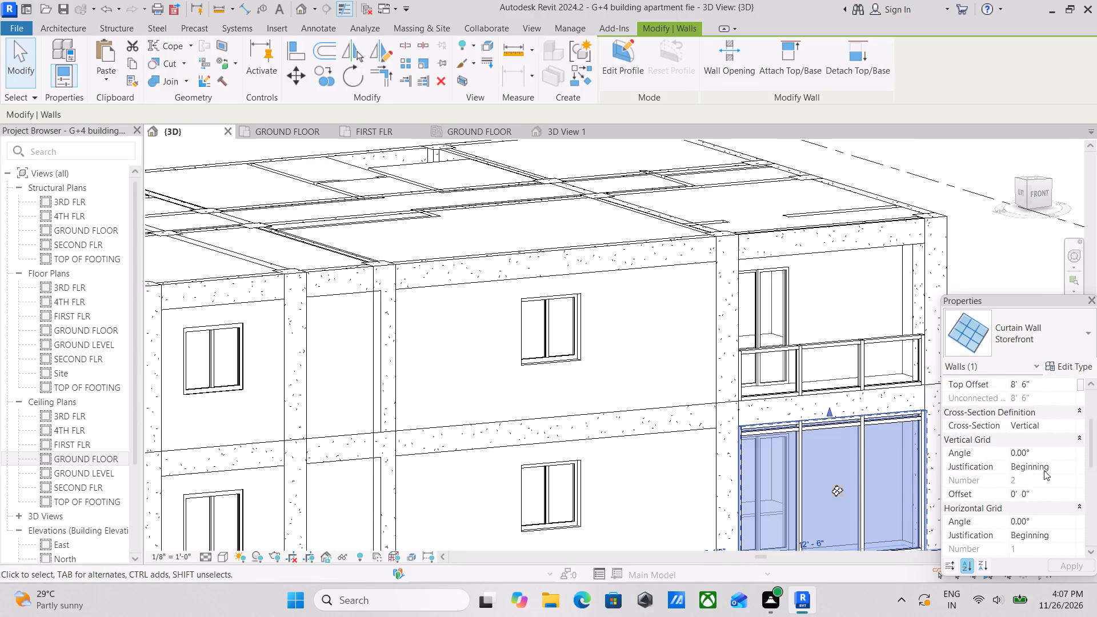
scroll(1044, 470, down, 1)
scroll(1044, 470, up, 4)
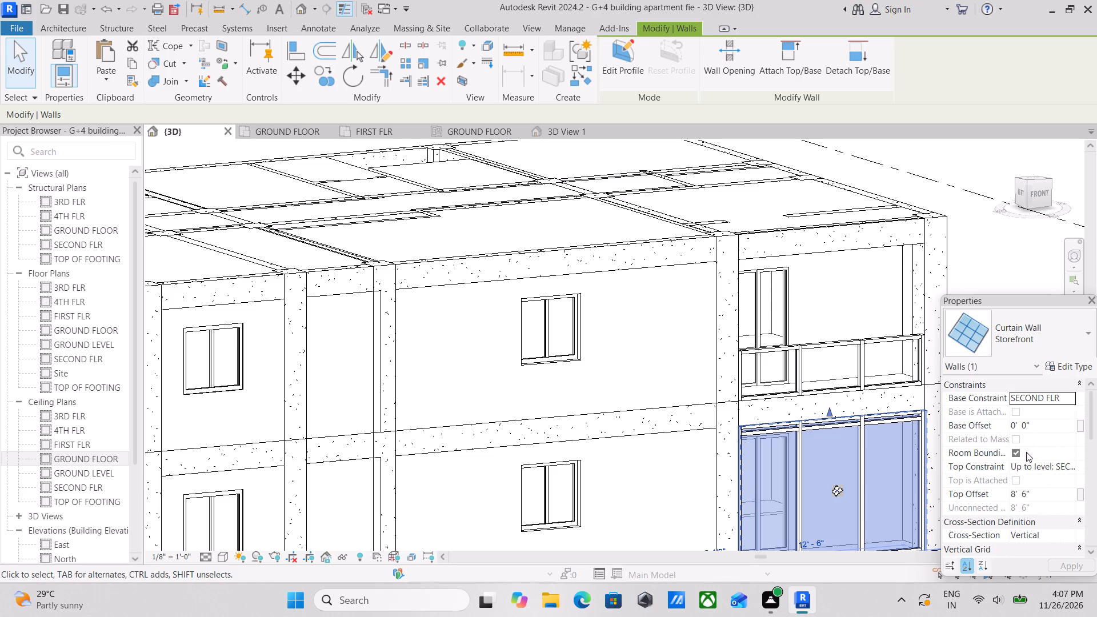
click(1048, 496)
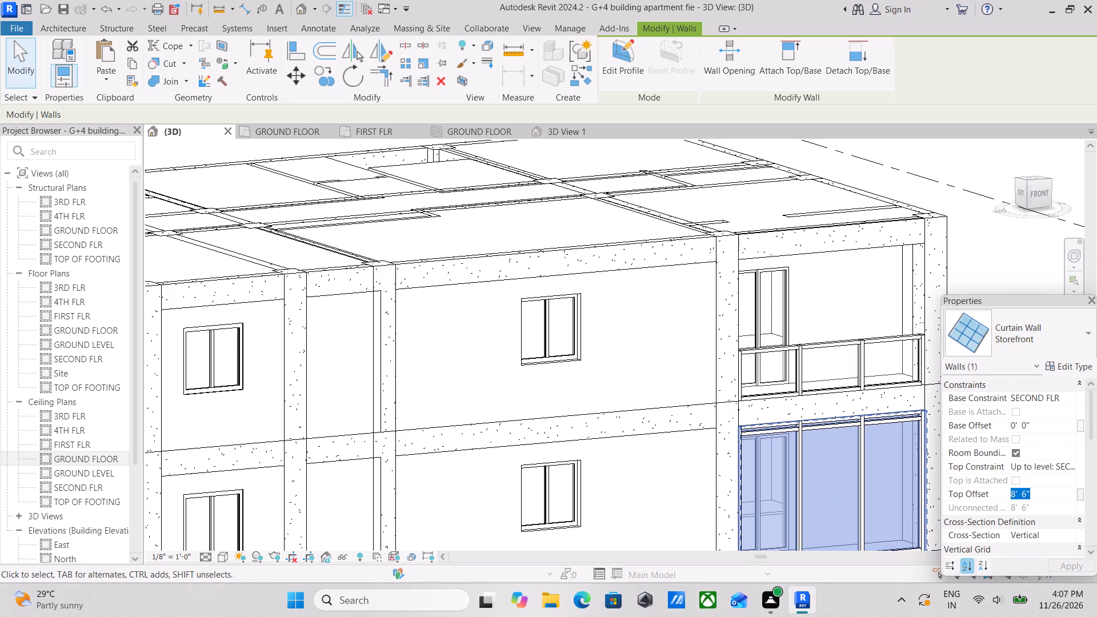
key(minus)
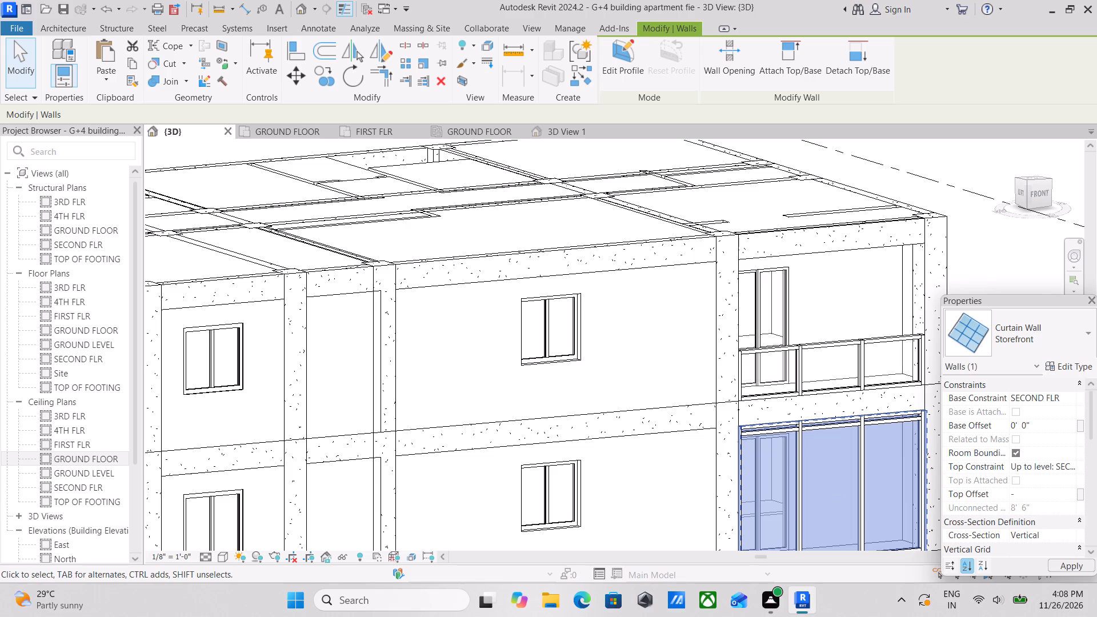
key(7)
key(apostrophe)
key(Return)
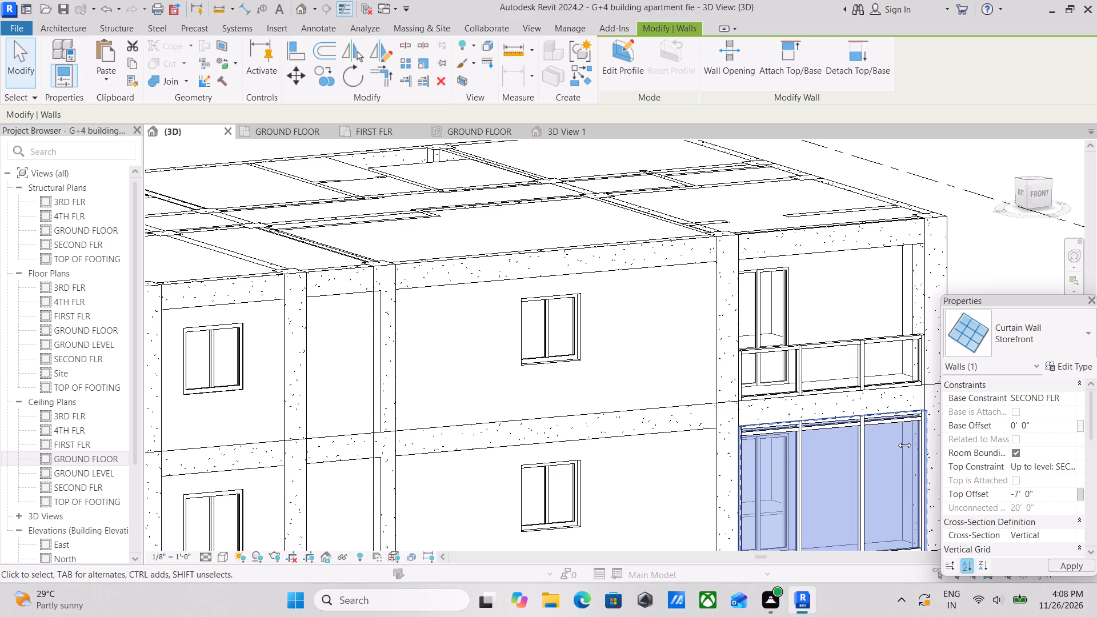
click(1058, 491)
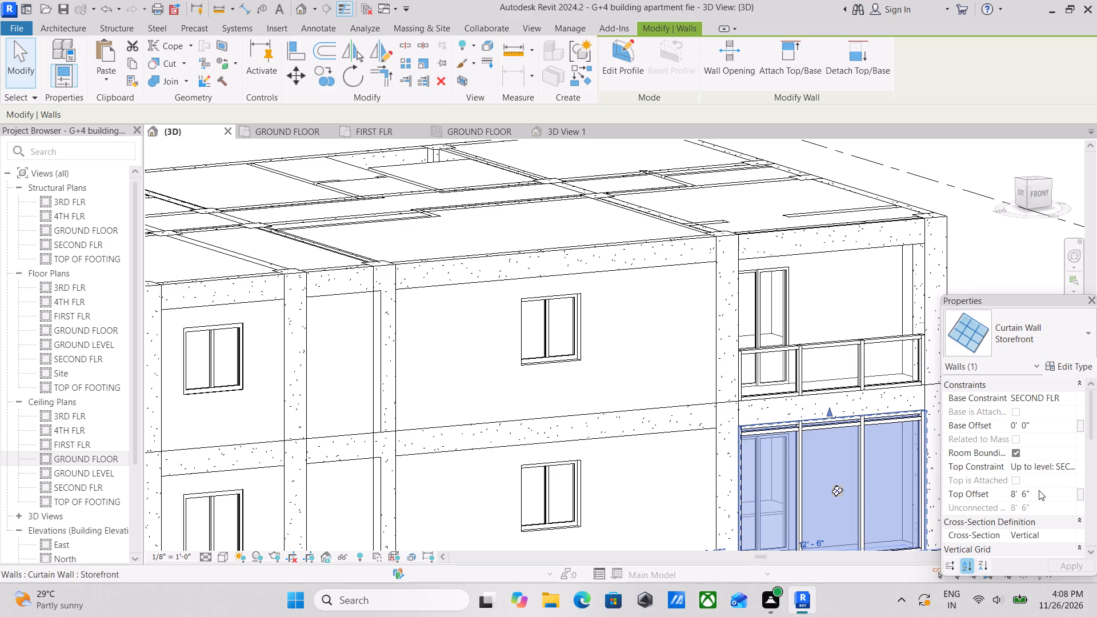
Lower the top edge of the second-floor end-bay Storefront curtain wall freehand to a top offset of about 4' 9".
scroll(1035, 446, down, 2)
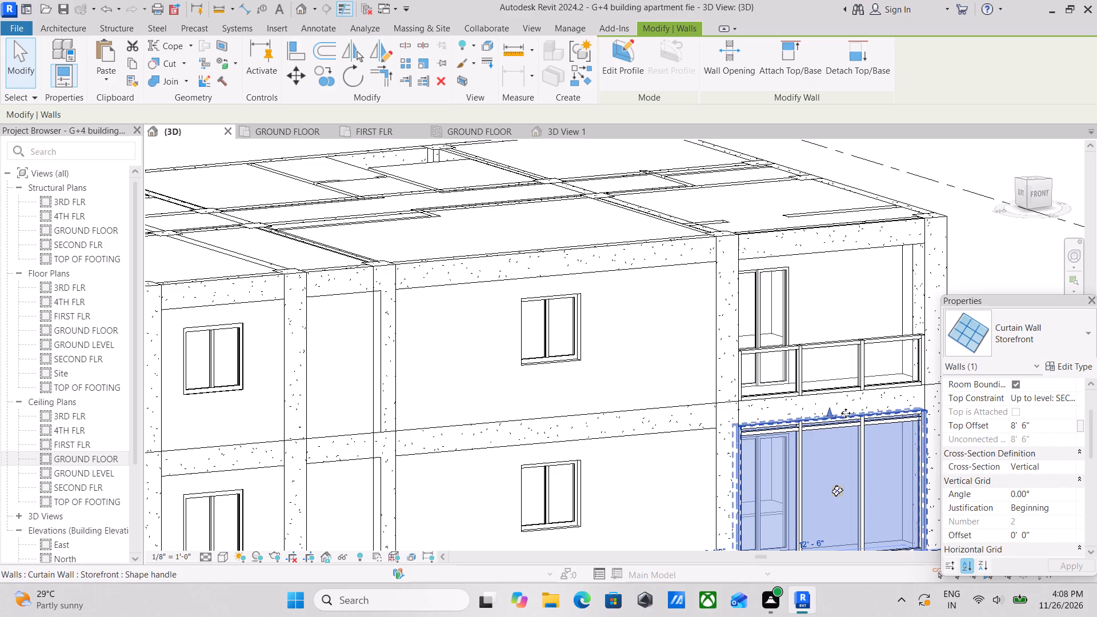
drag(828, 415, 835, 476)
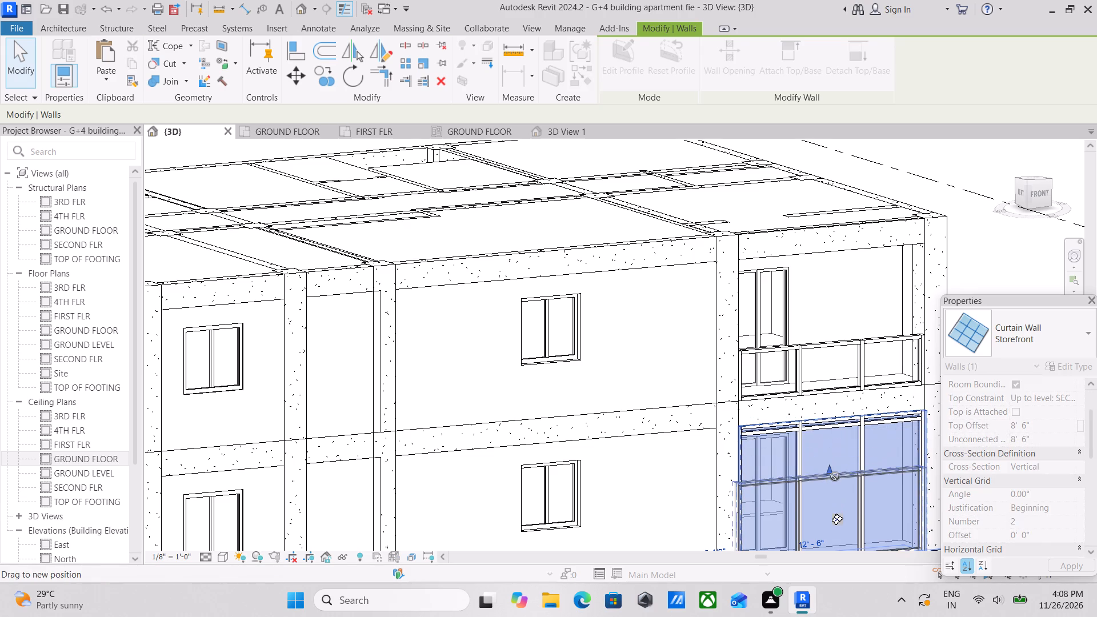
drag(835, 476, 835, 480)
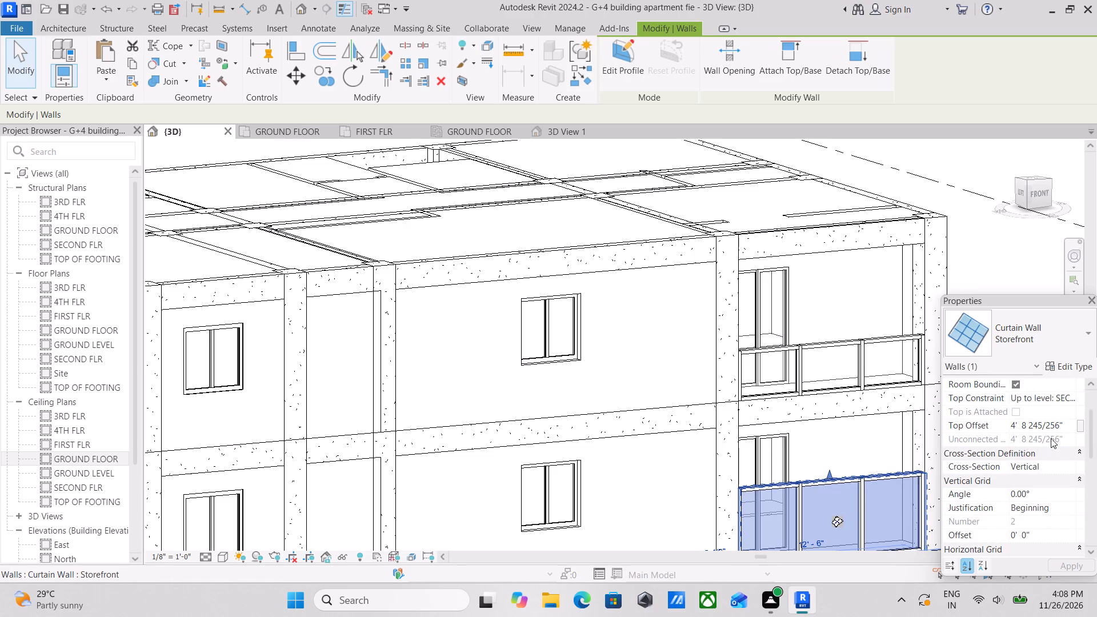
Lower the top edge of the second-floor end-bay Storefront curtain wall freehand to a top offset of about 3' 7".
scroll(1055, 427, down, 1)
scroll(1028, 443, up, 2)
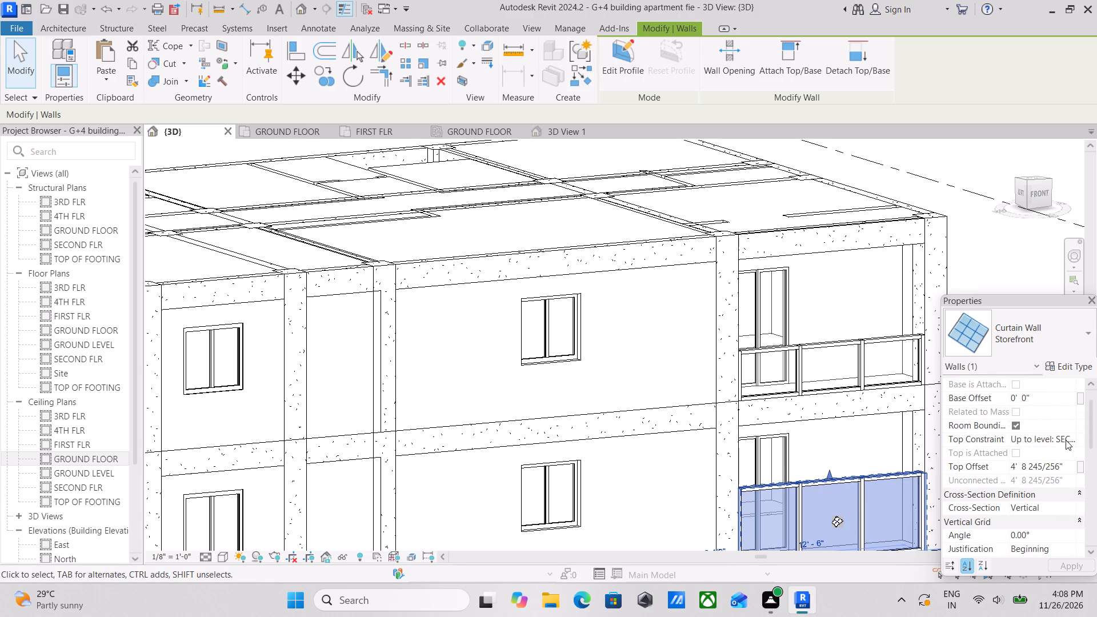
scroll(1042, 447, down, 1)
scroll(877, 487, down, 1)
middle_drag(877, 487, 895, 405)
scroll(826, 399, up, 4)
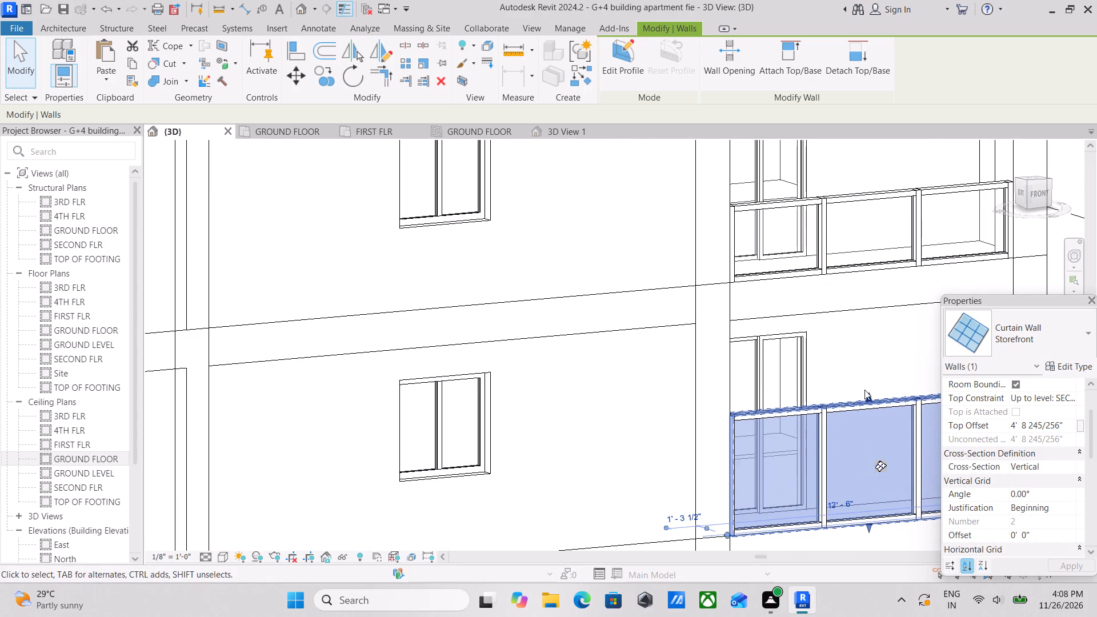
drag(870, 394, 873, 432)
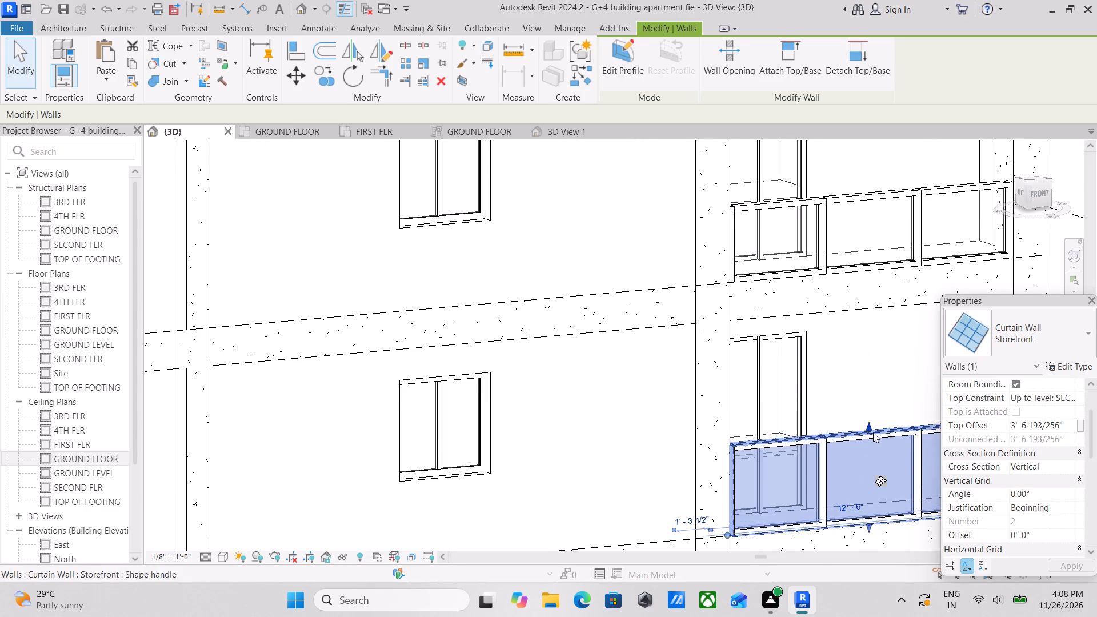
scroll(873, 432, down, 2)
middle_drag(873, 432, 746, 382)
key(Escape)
Examine the end-bay balcony curtain walls against the other bays of the front facade.
middle_drag(760, 394, 779, 414)
scroll(779, 414, down, 1)
scroll(780, 414, up, 1)
key(Escape)
key(Escape)
scroll(782, 414, down, 1)
middle_drag(782, 414, 775, 414)
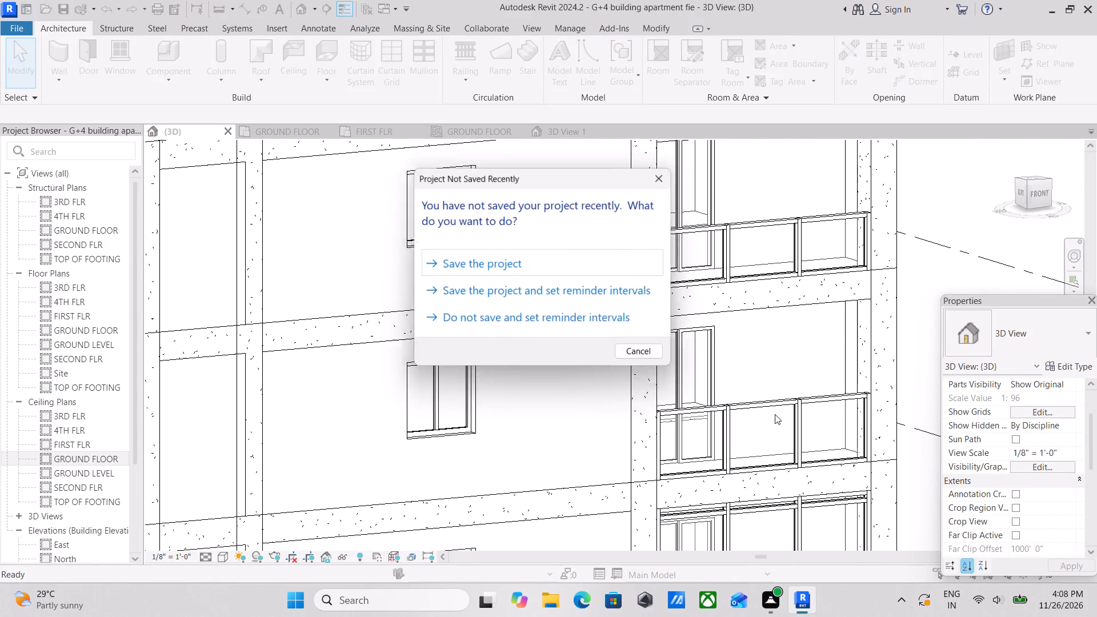
middle_drag(775, 414, 746, 414)
middle_drag(803, 462, 864, 429)
scroll(863, 430, up, 1)
scroll(866, 428, down, 1)
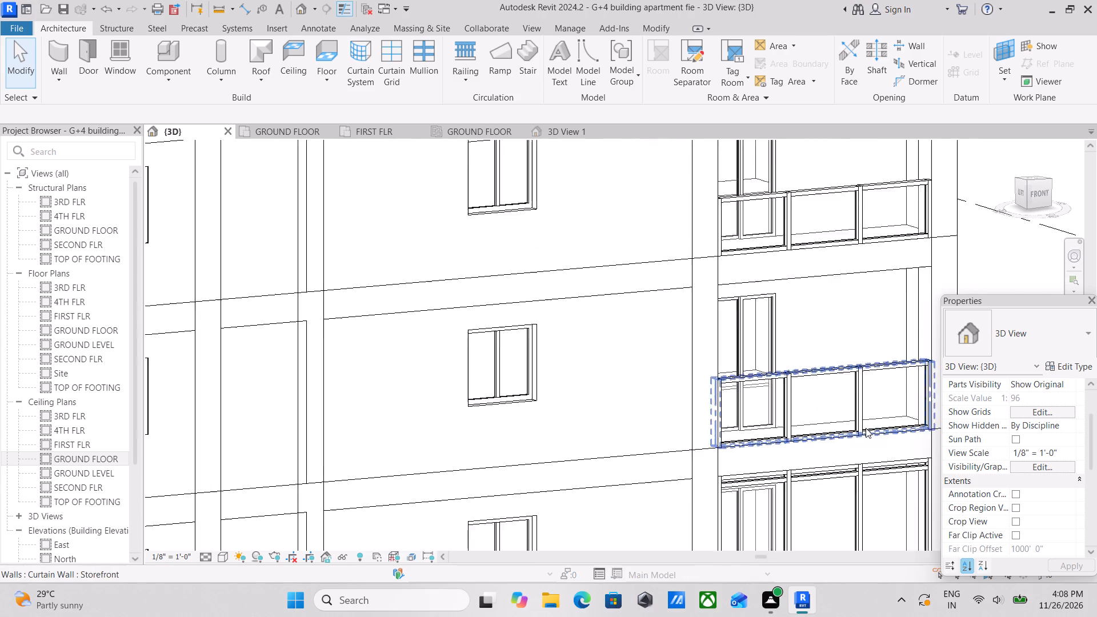
scroll(866, 428, down, 1)
middle_drag(866, 428, 888, 432)
scroll(882, 432, down, 4)
middle_drag(827, 438, 887, 419)
middle_drag(824, 422, 871, 419)
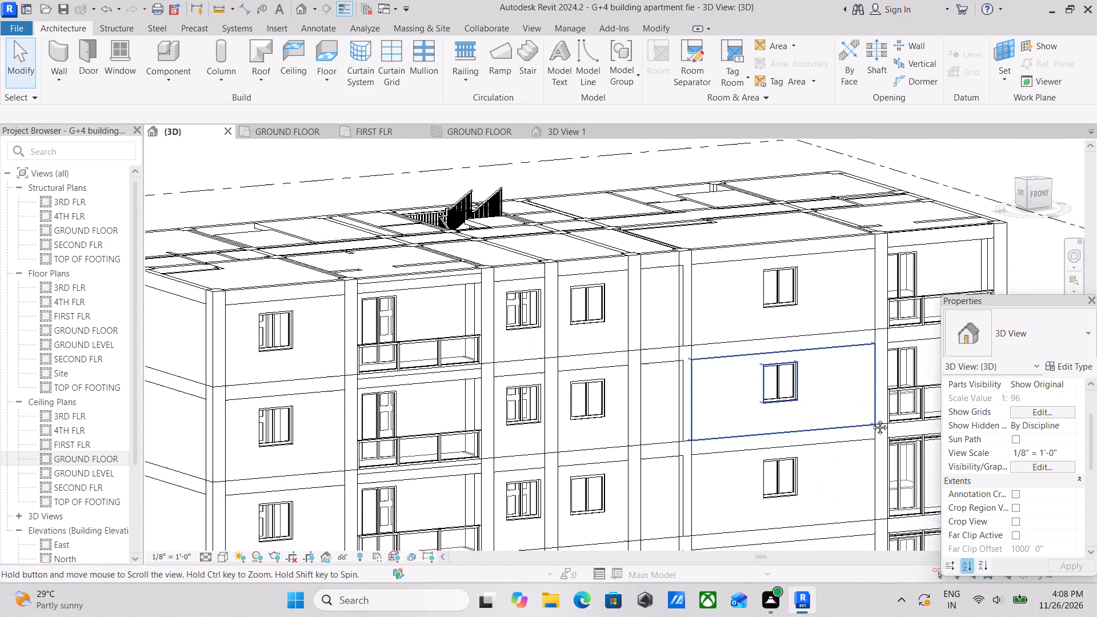
middle_drag(871, 419, 882, 417)
middle_drag(819, 423, 702, 407)
middle_drag(781, 435, 732, 428)
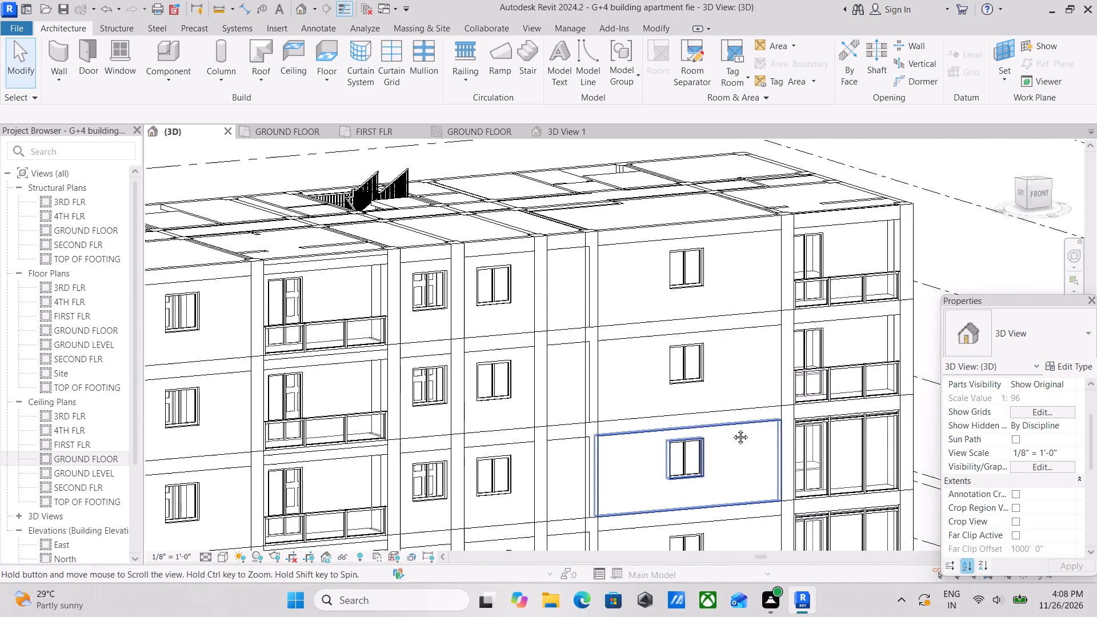
middle_drag(732, 428, 677, 422)
scroll(731, 419, up, 4)
middle_drag(778, 410, 791, 450)
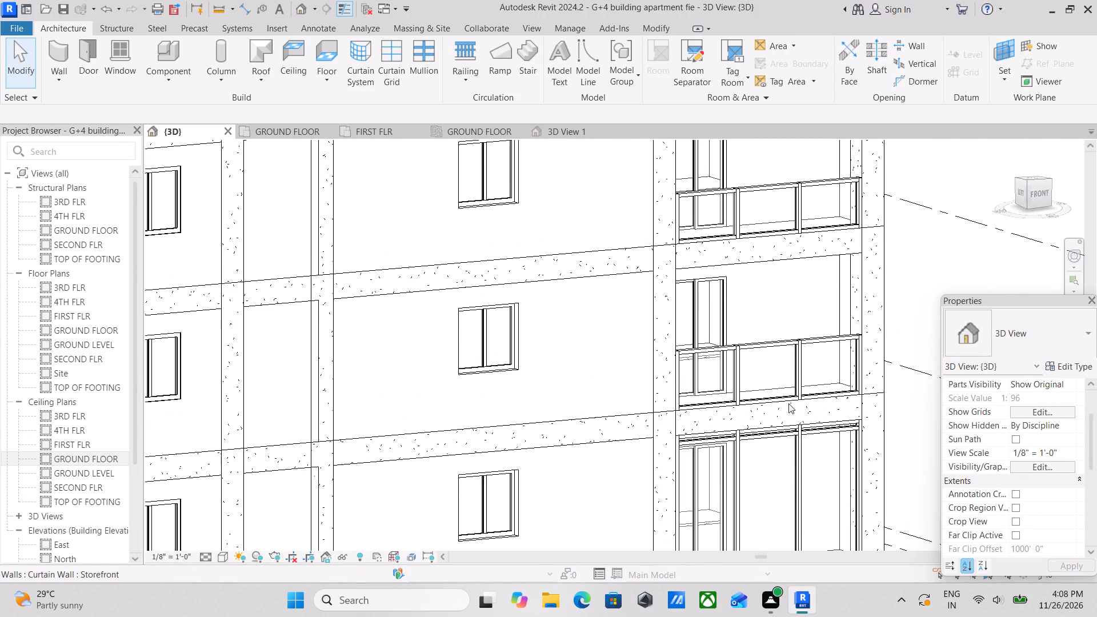
Select the second-floor end-bay Storefront curtain wall and compare its height with the balcony railings across the front facade.
click(793, 348)
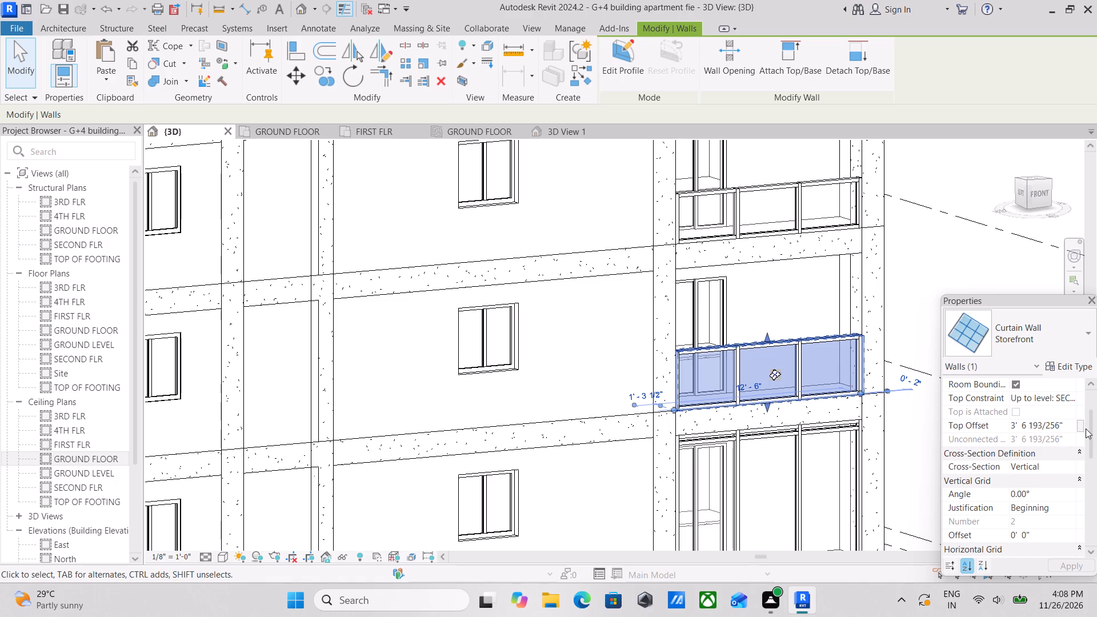
scroll(691, 406, down, 3)
middle_drag(450, 399, 534, 416)
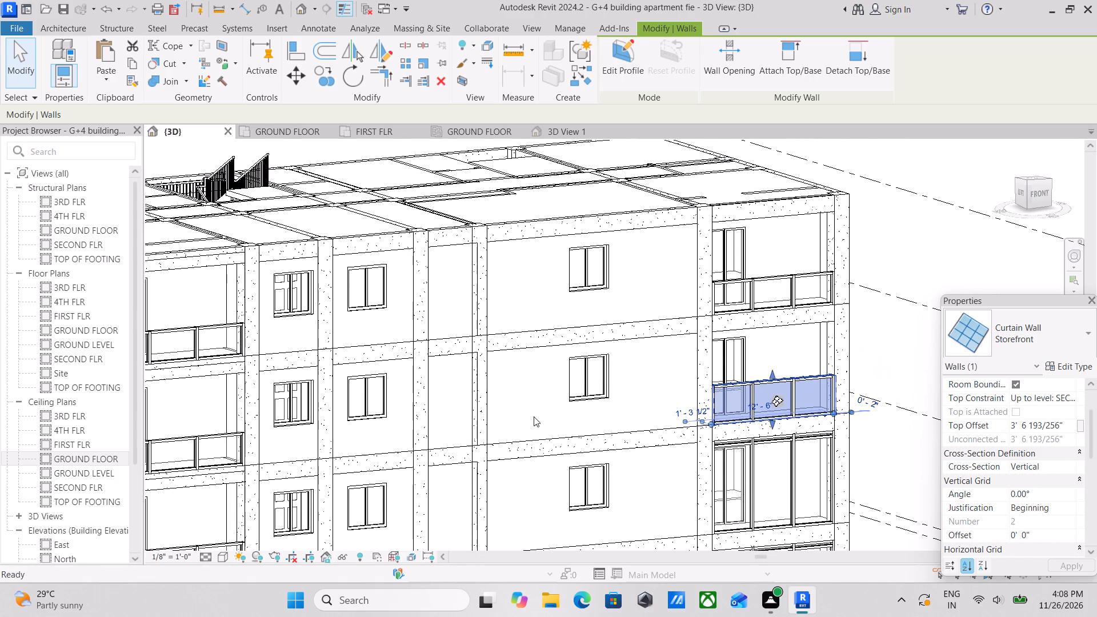
scroll(534, 416, down, 2)
middle_drag(490, 419, 587, 404)
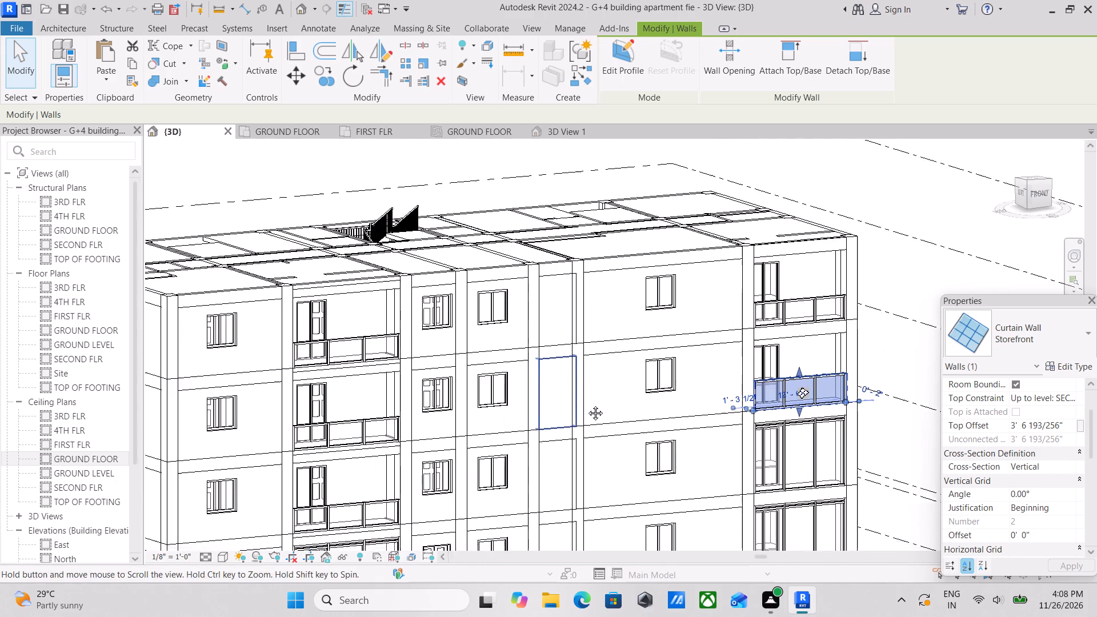
middle_drag(587, 404, 588, 404)
middle_drag(483, 404, 593, 397)
scroll(593, 397, down, 1)
middle_drag(672, 412, 646, 412)
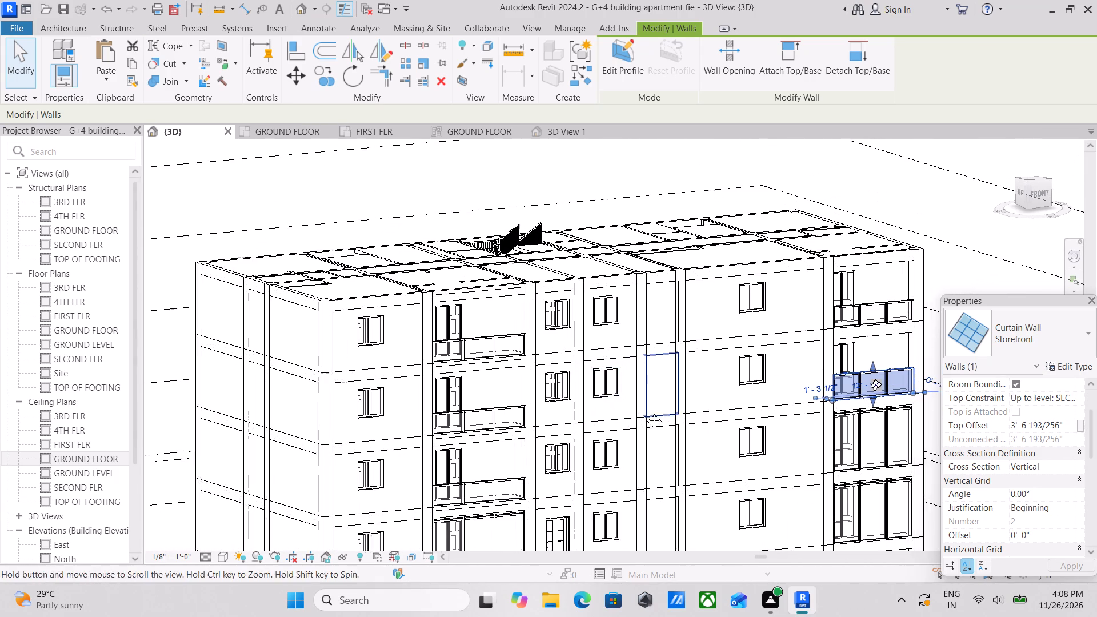
middle_drag(646, 412, 630, 412)
scroll(639, 412, down, 2)
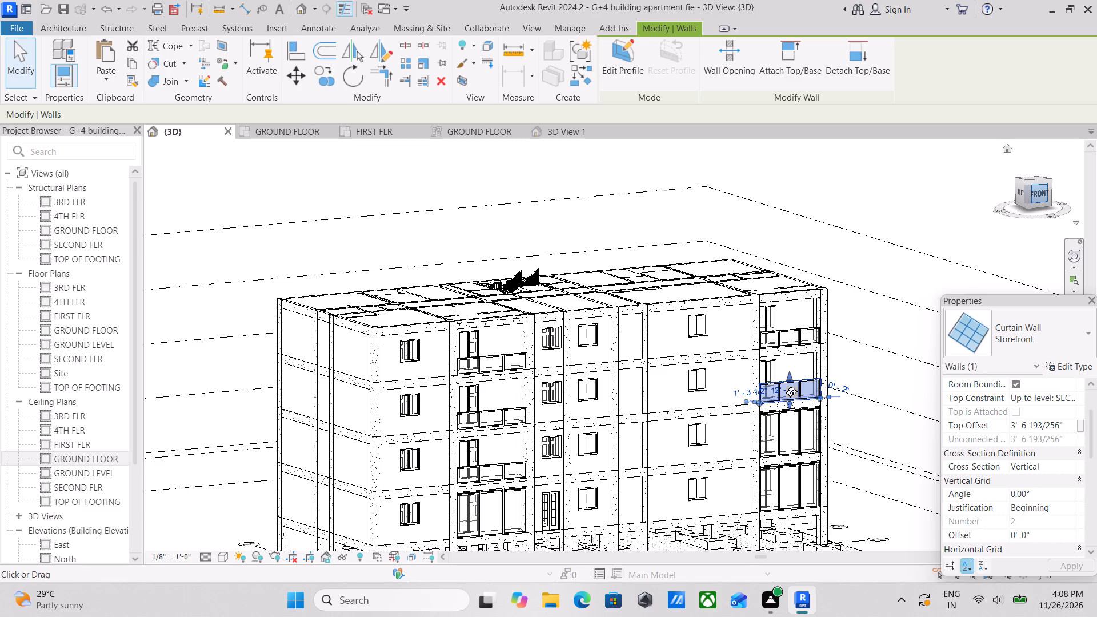
Orient the 3D view to the front and compare the balcony curtain wall heights on every level.
click(1047, 198)
scroll(682, 414, down, 4)
scroll(531, 451, down, 4)
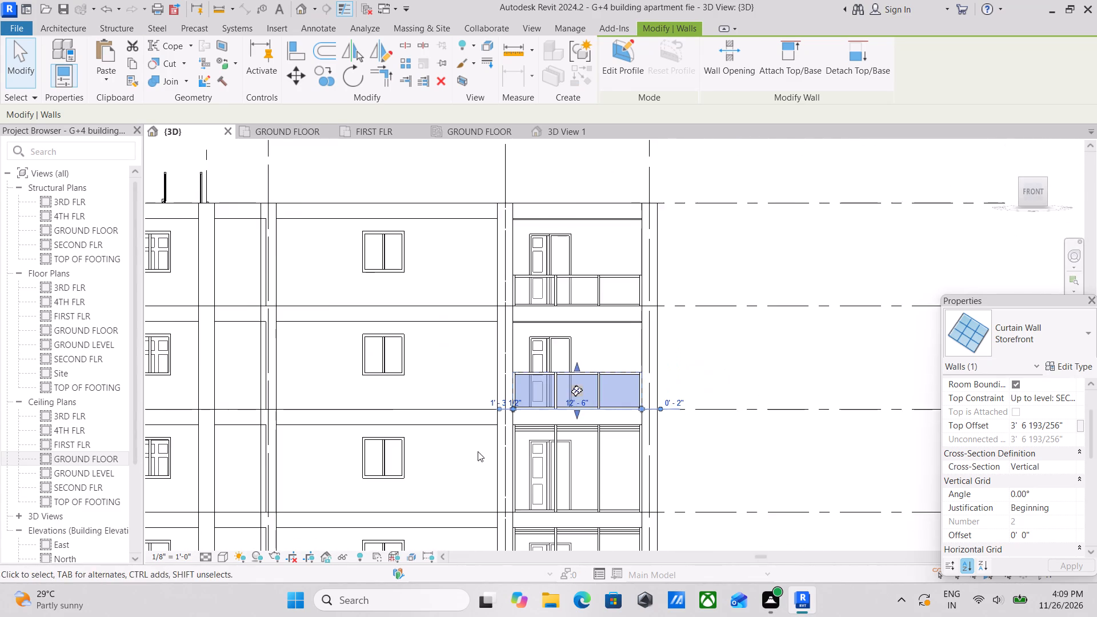
middle_drag(478, 451, 805, 393)
scroll(479, 452, down, 1)
scroll(644, 414, down, 4)
middle_drag(671, 415, 727, 392)
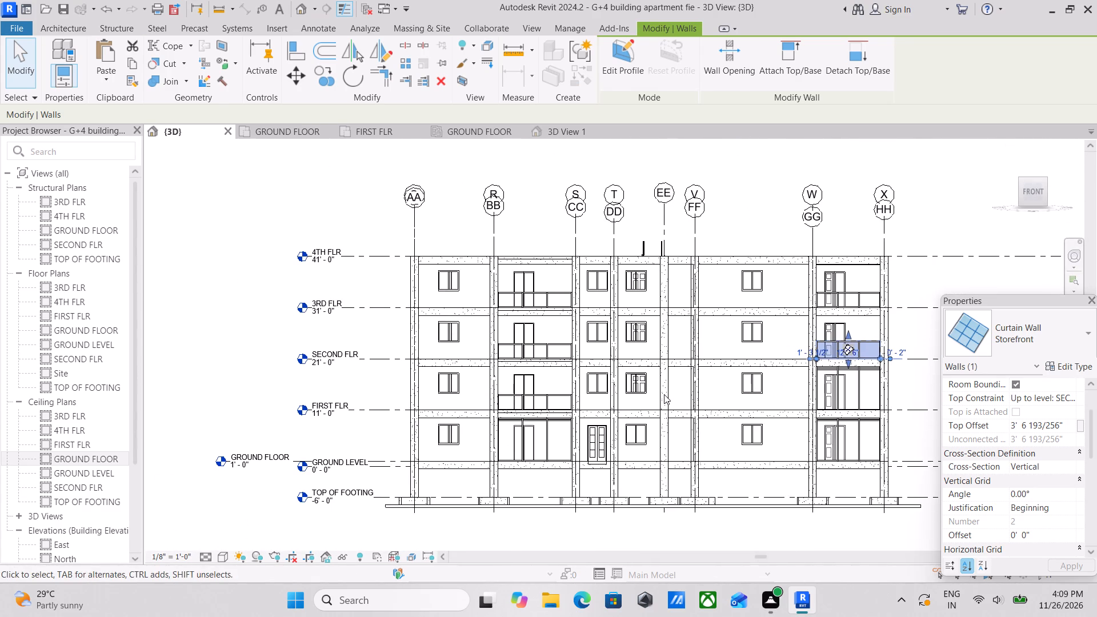
middle_drag(664, 394, 698, 410)
scroll(713, 396, down, 2)
middle_click(713, 396)
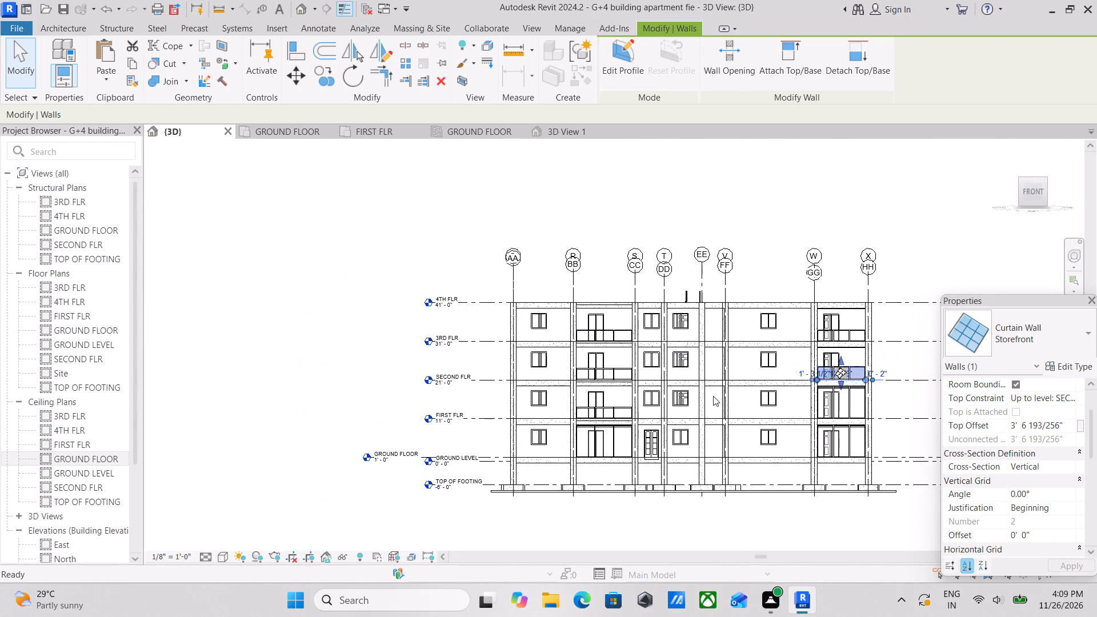
scroll(713, 396, up, 2)
middle_drag(738, 379, 711, 379)
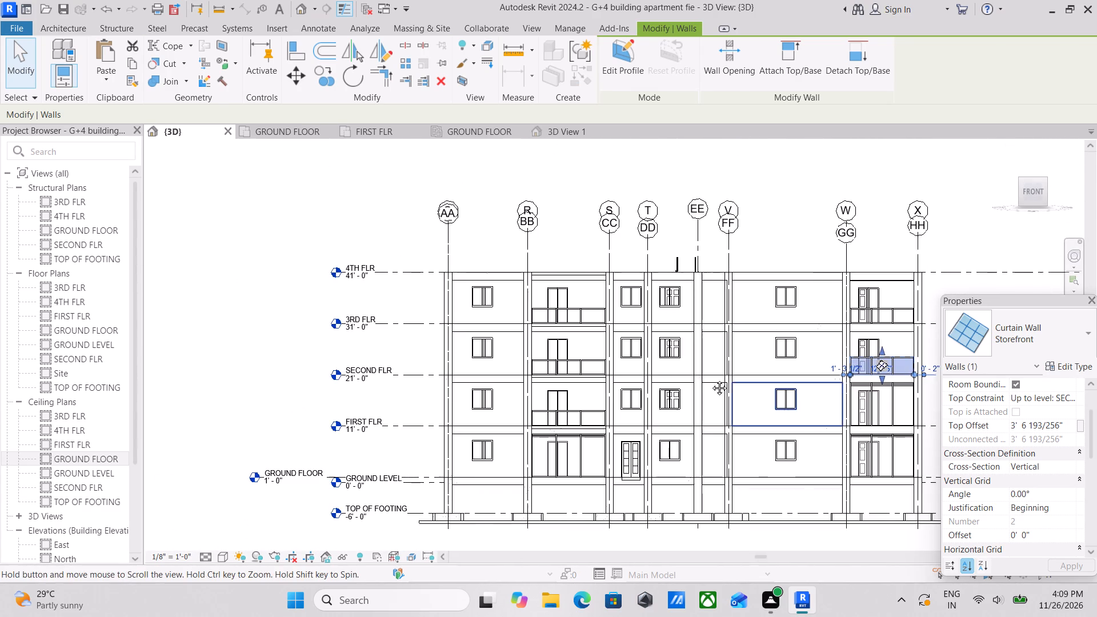
middle_drag(711, 379, 679, 378)
middle_drag(762, 420, 715, 420)
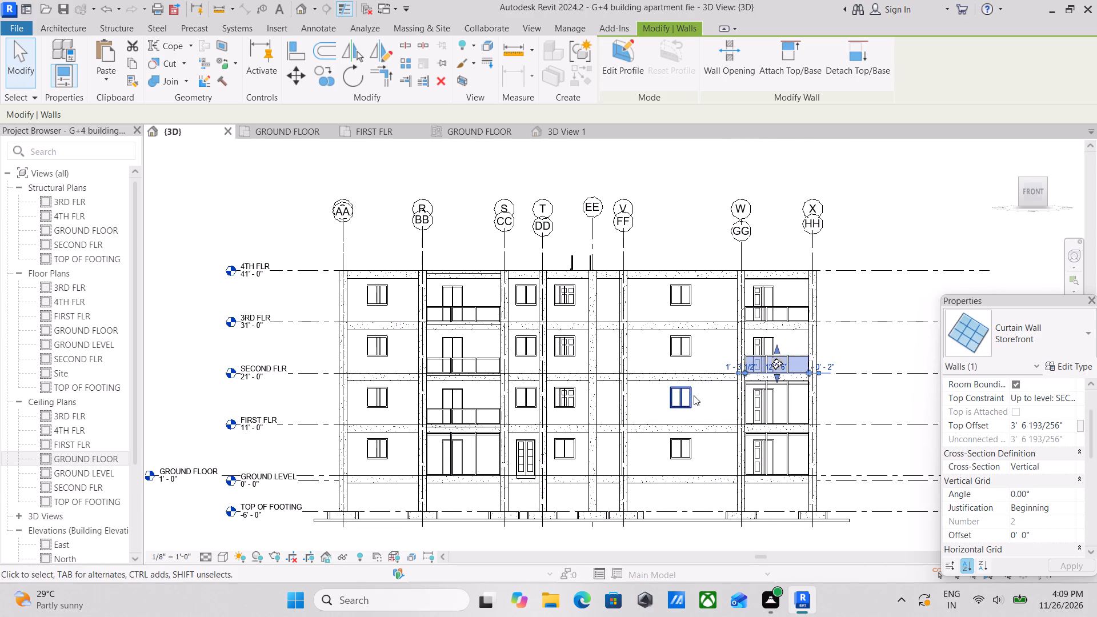
scroll(694, 390, up, 2)
scroll(722, 387, down, 1)
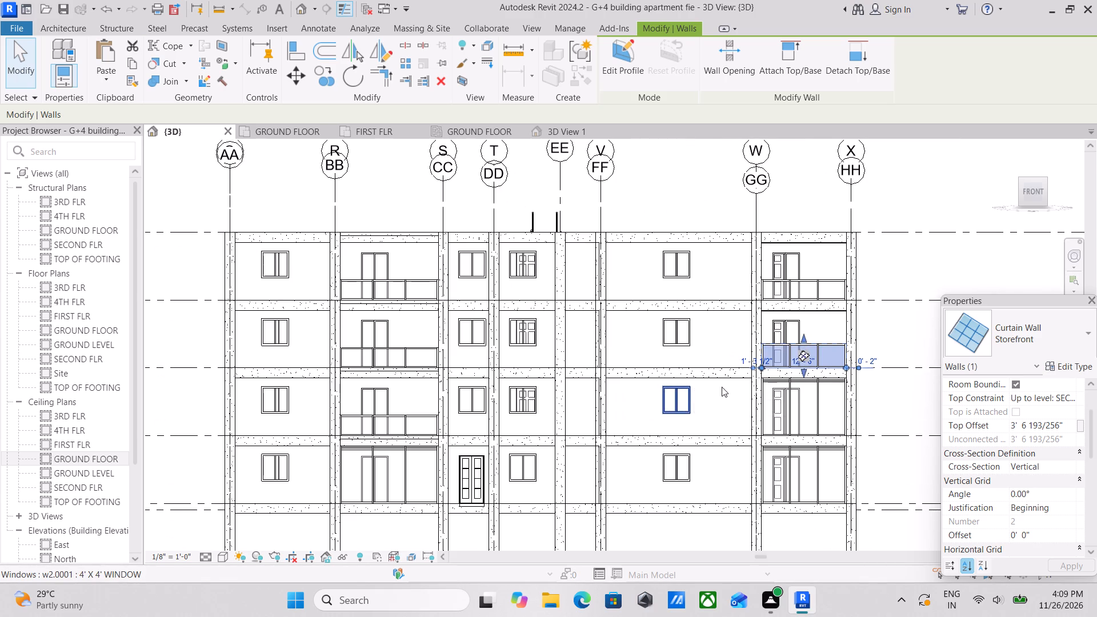
scroll(722, 387, down, 1)
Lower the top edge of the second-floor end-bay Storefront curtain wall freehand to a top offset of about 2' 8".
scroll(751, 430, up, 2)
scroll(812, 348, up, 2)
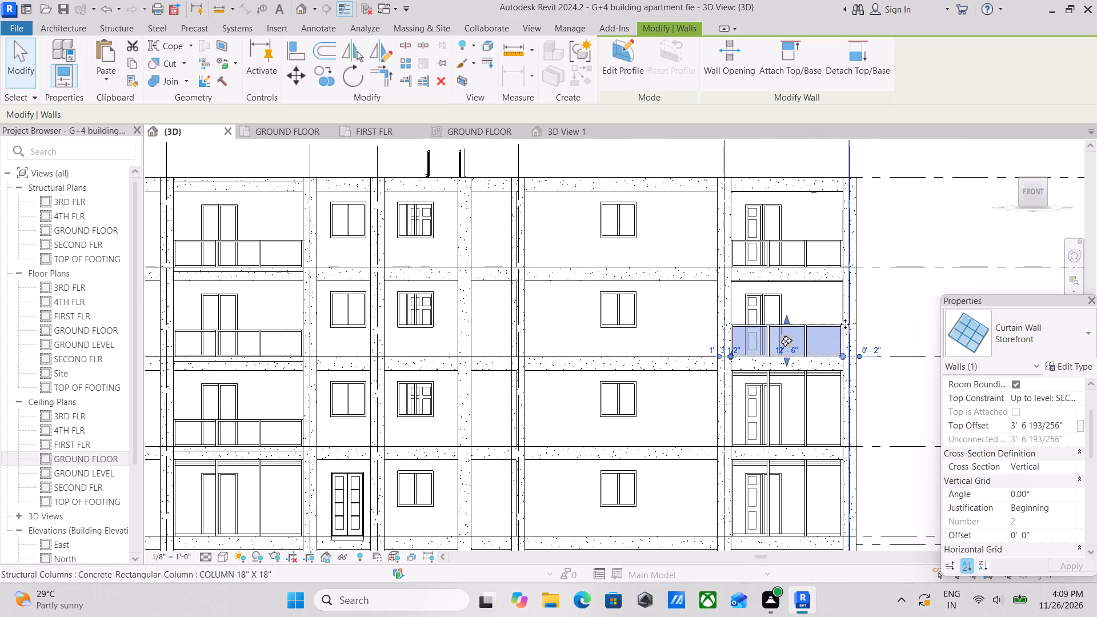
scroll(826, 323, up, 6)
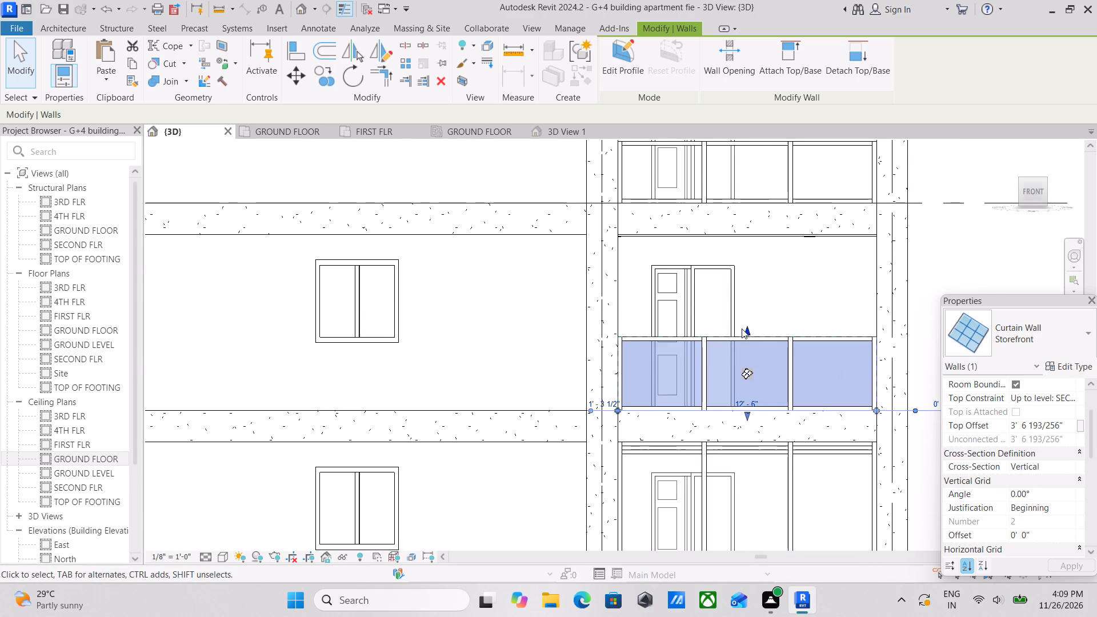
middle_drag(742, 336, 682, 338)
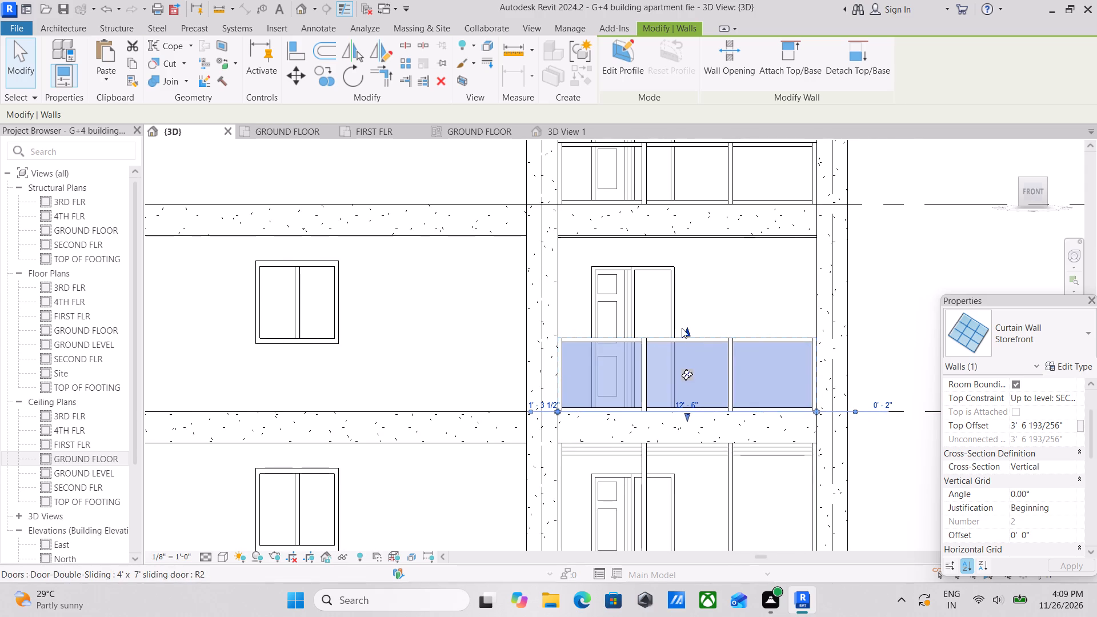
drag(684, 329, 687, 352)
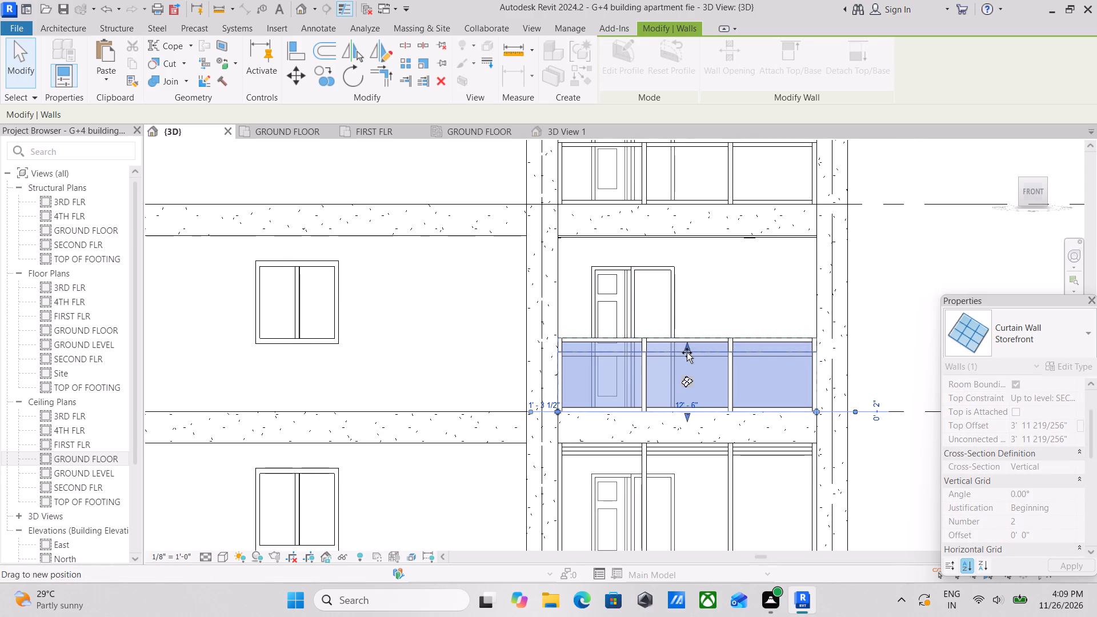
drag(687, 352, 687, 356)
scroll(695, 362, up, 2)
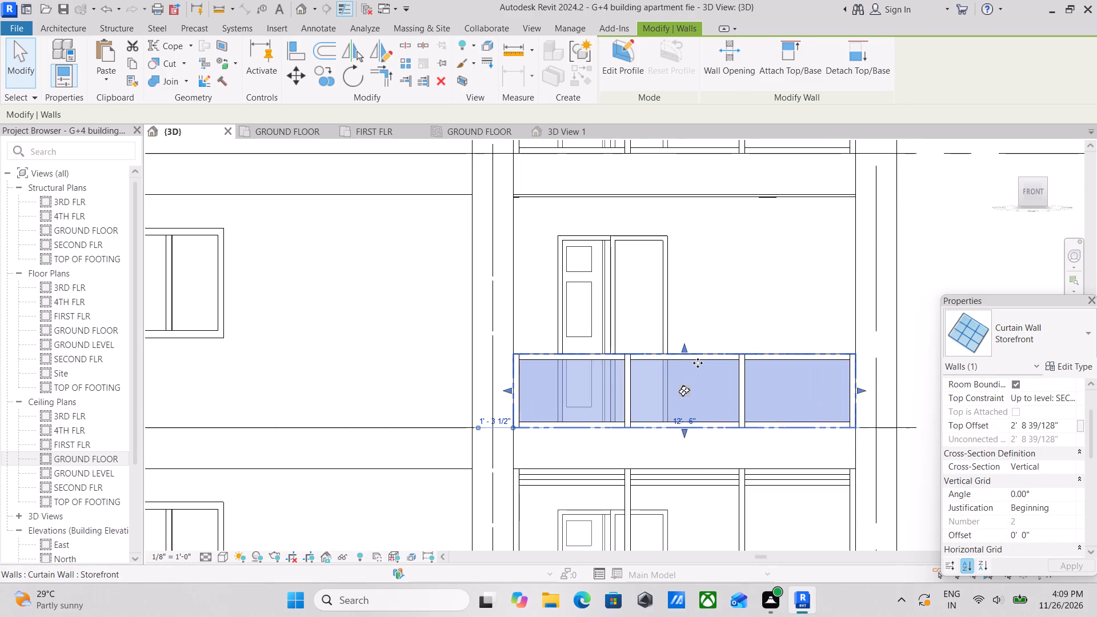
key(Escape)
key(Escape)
Set the top offset of the second-floor end-bay Storefront curtain wall to 3' 0".
click(771, 358)
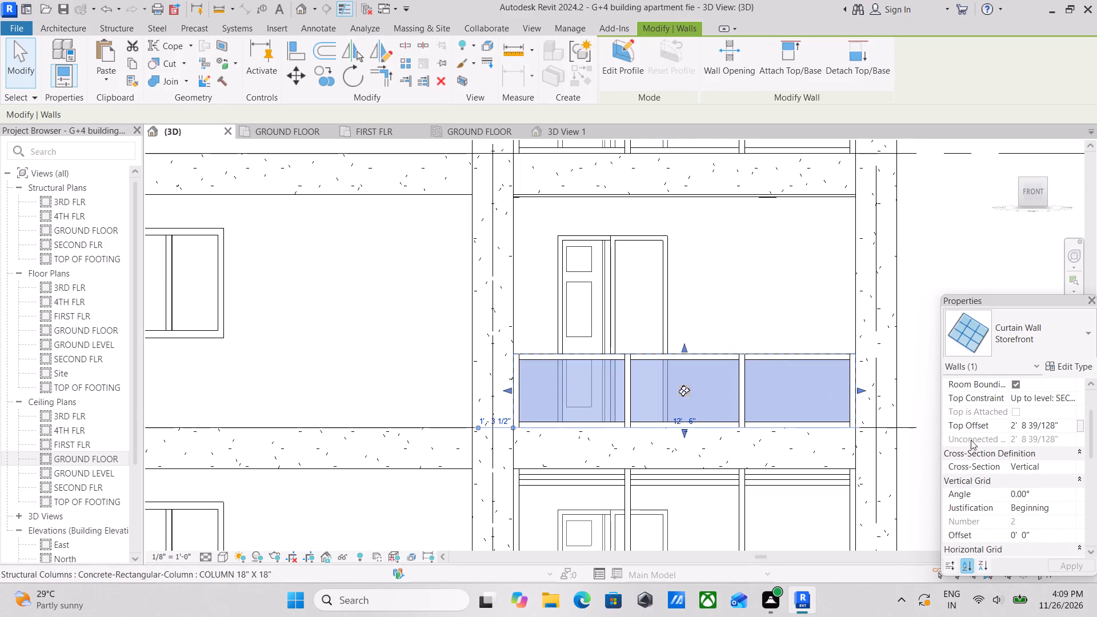
click(1067, 418)
click(1055, 425)
drag(1068, 425, 974, 428)
text(3')
key(Return)
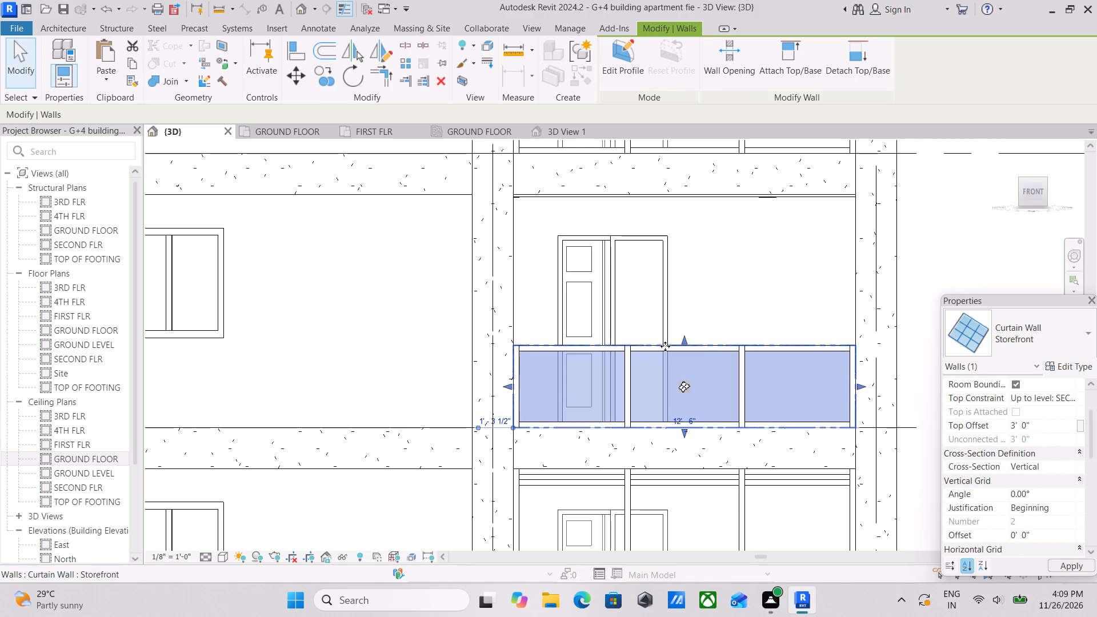
key(Escape)
Lower the top edge of the first-floor end-bay Storefront curtain wall freehand to a top offset of about -7' 2".
scroll(679, 355, down, 1)
middle_drag(728, 349, 771, 316)
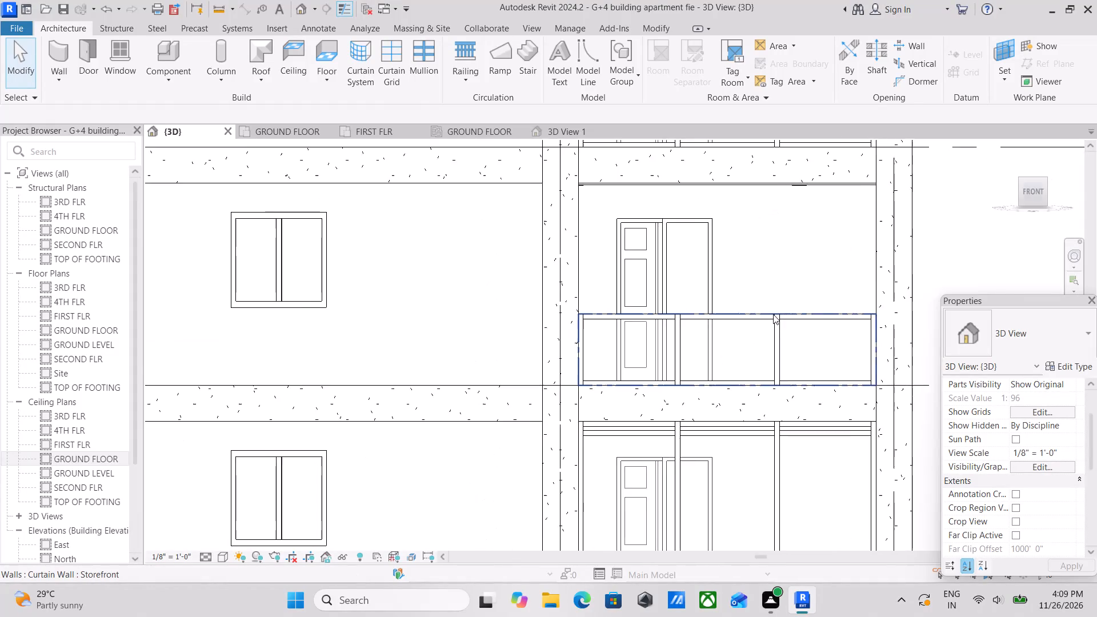
scroll(773, 314, down, 4)
middle_drag(767, 395, 786, 371)
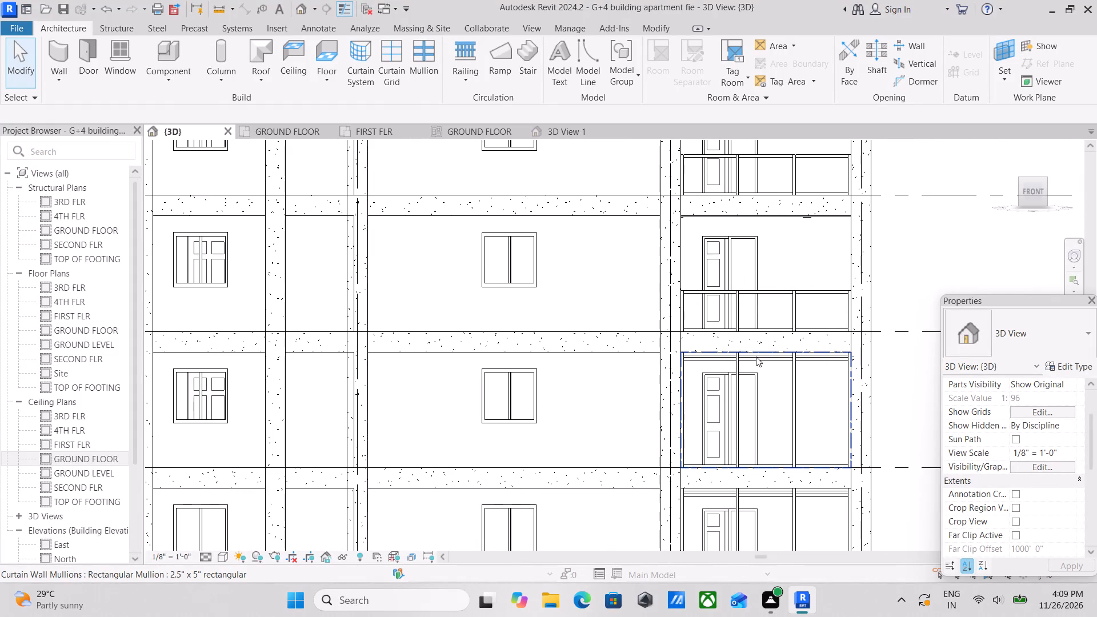
click(739, 353)
drag(765, 351, 765, 361)
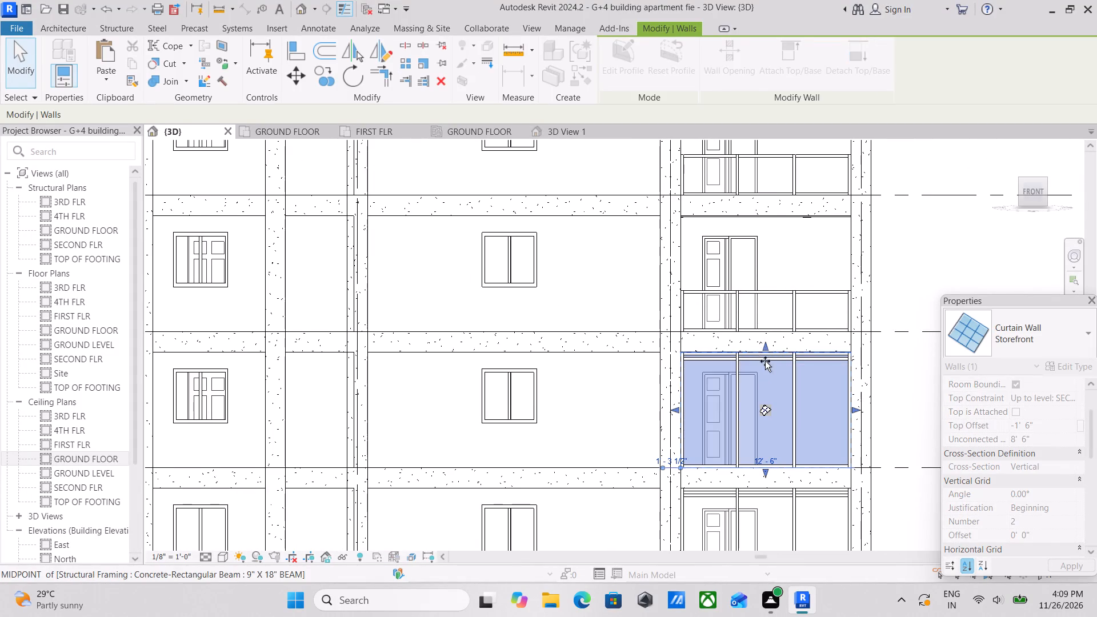
drag(765, 361, 770, 429)
scroll(770, 430, up, 3)
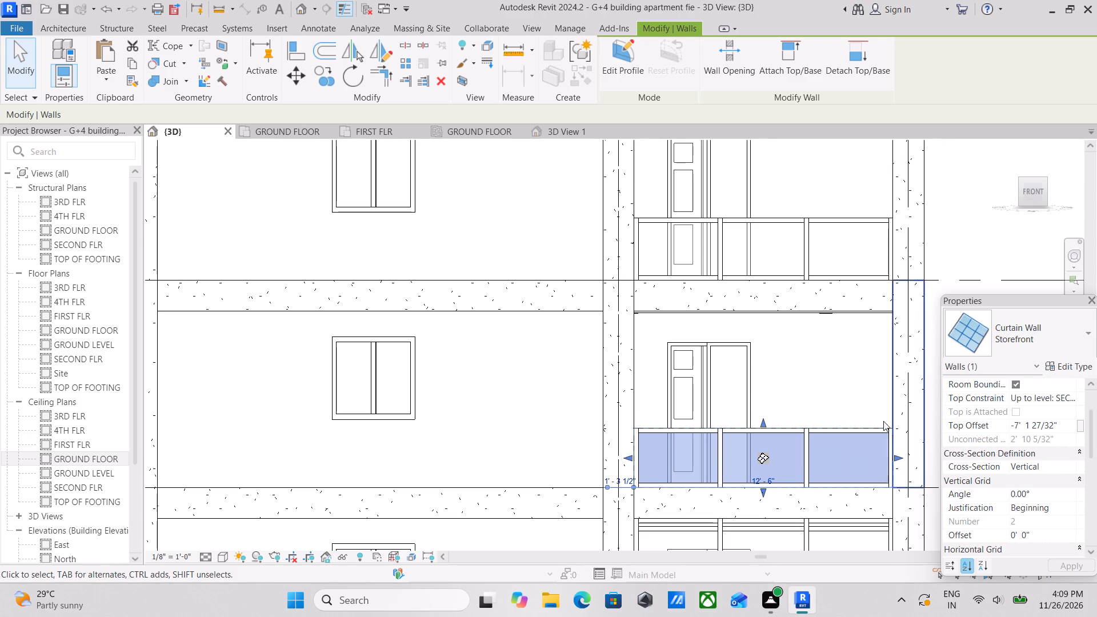
Set the top offset of the first-floor end-bay Storefront curtain wall to -7' 0".
click(1058, 425)
drag(1062, 425, 1007, 426)
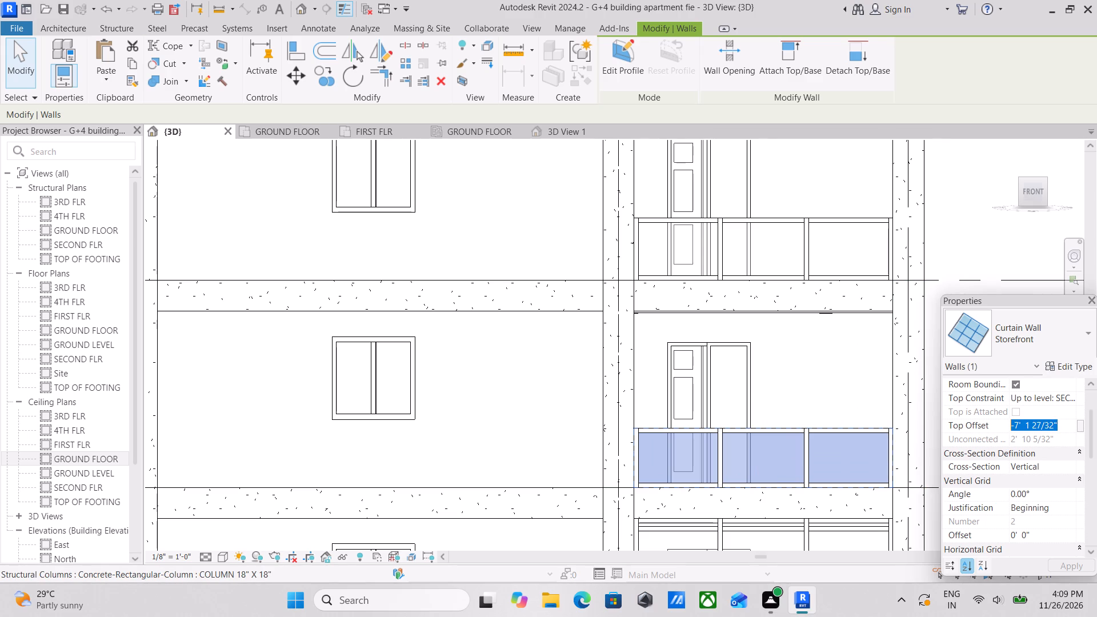
drag(1007, 426, 966, 427)
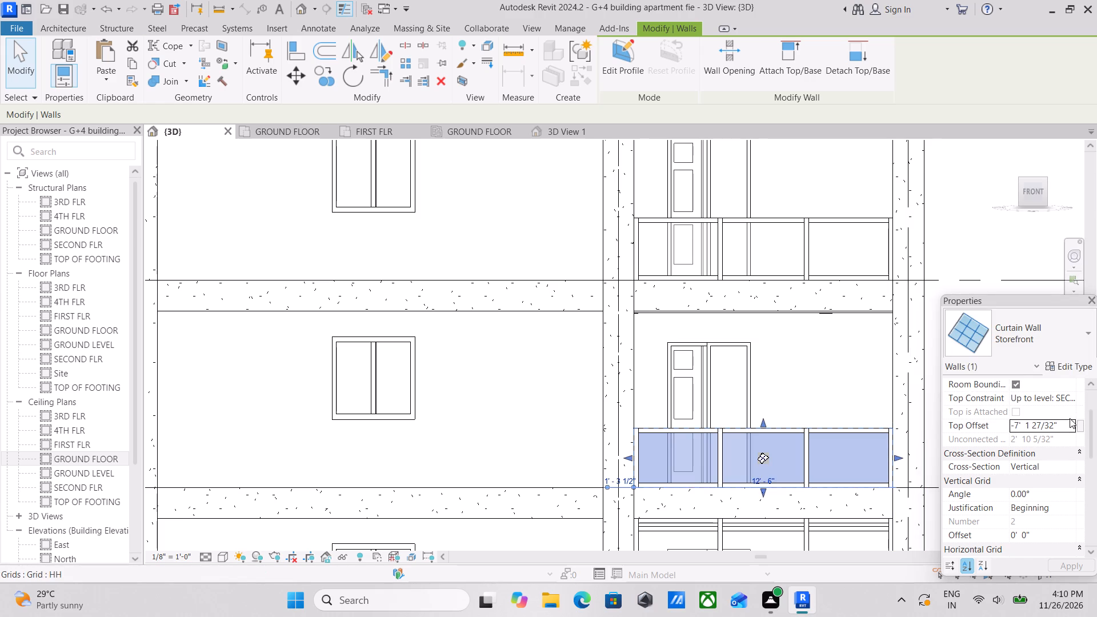
click(1063, 423)
drag(1066, 422, 979, 434)
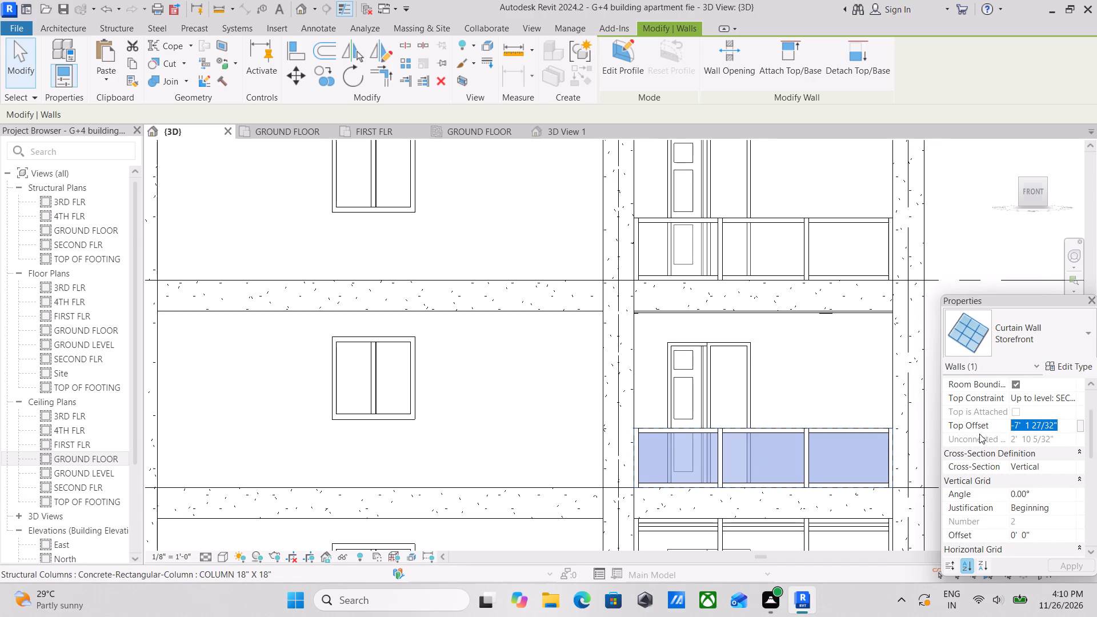
key(minus)
text(7')
key(Return)
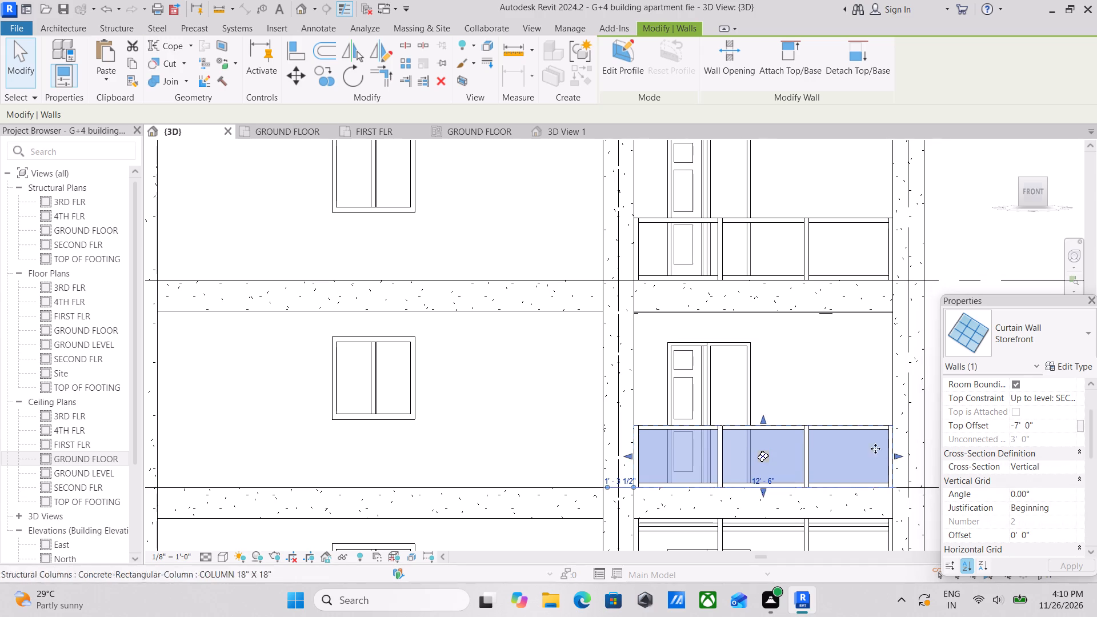
scroll(786, 444, down, 1)
middle_drag(784, 446, 808, 399)
key(Escape)
middle_drag(759, 495, 830, 358)
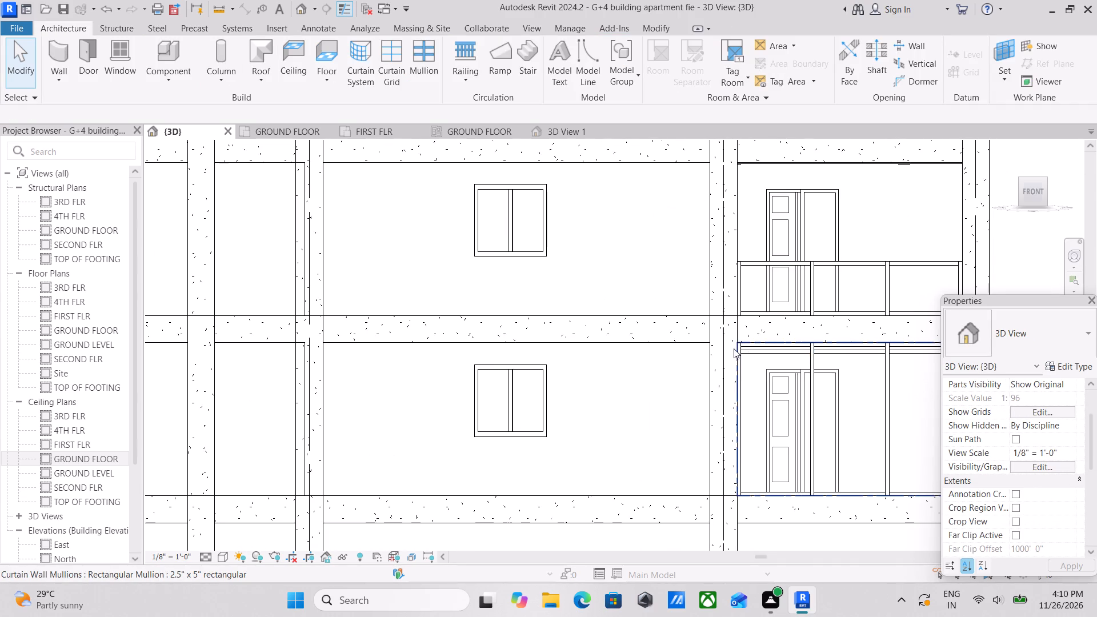
Set the top offset of the ground-floor end-bay Storefront curtain wall to -7' 0".
click(742, 343)
middle_drag(784, 370, 660, 370)
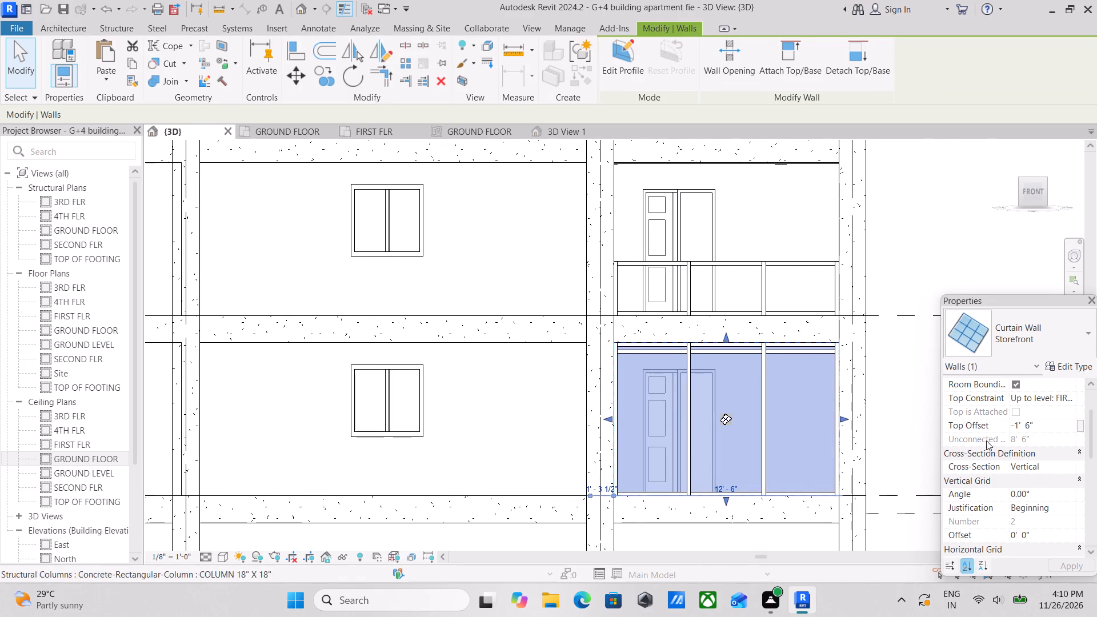
click(1055, 421)
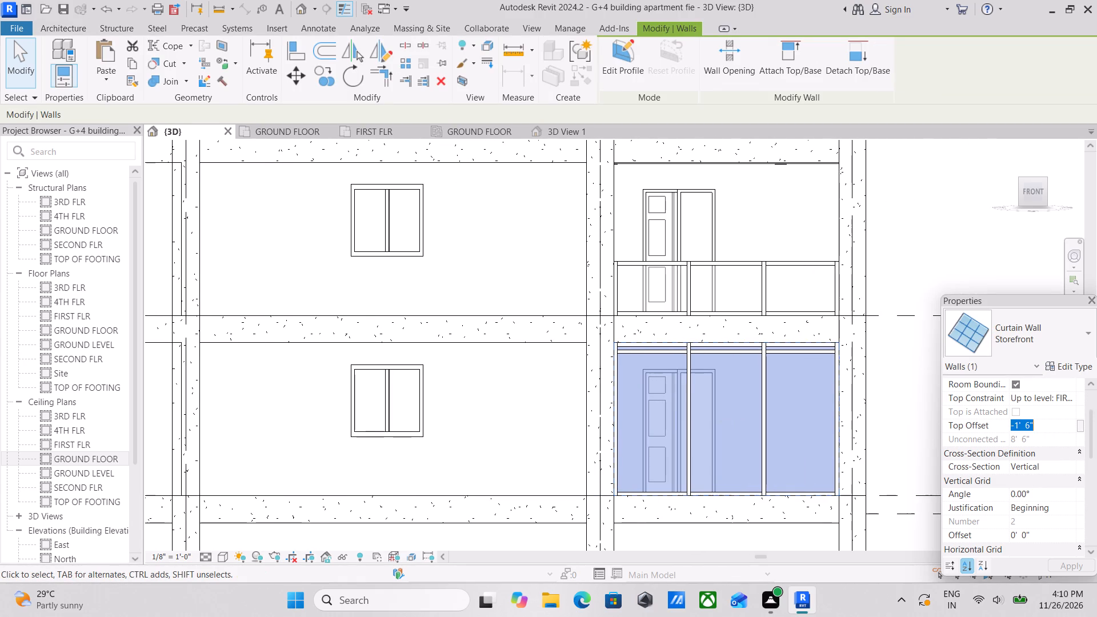
key(minus)
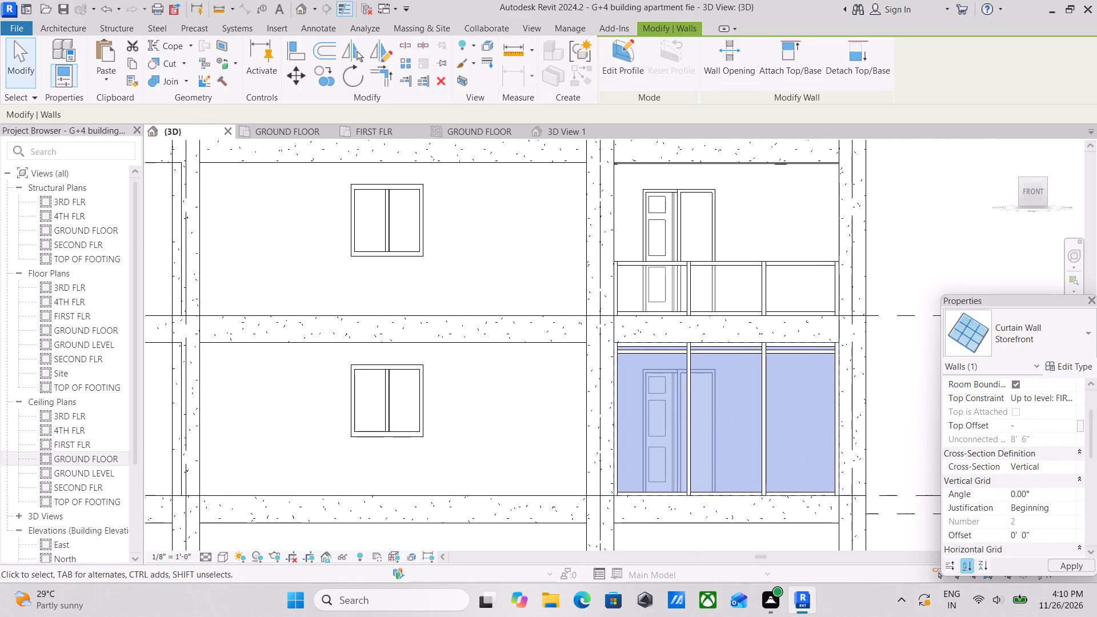
text(7')
key(Return)
click(1004, 488)
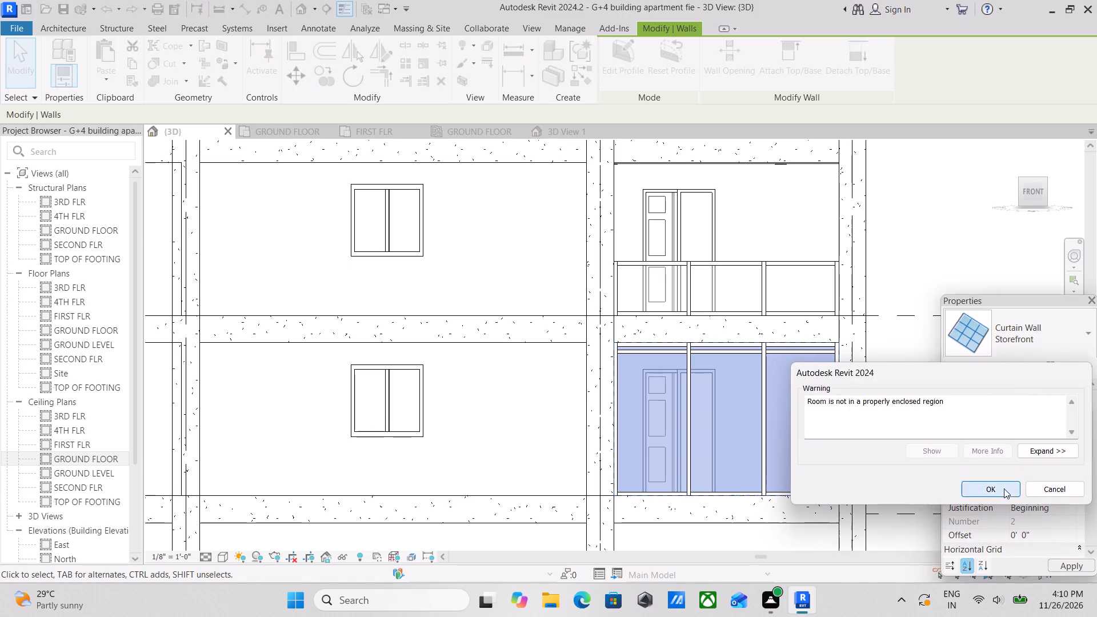
scroll(753, 459, down, 1)
key(Escape)
Lower the top edge of the ground-floor Storefront curtain wall beside the entrance door freehand to a top offset of about -5' 9".
middle_drag(753, 459, 795, 378)
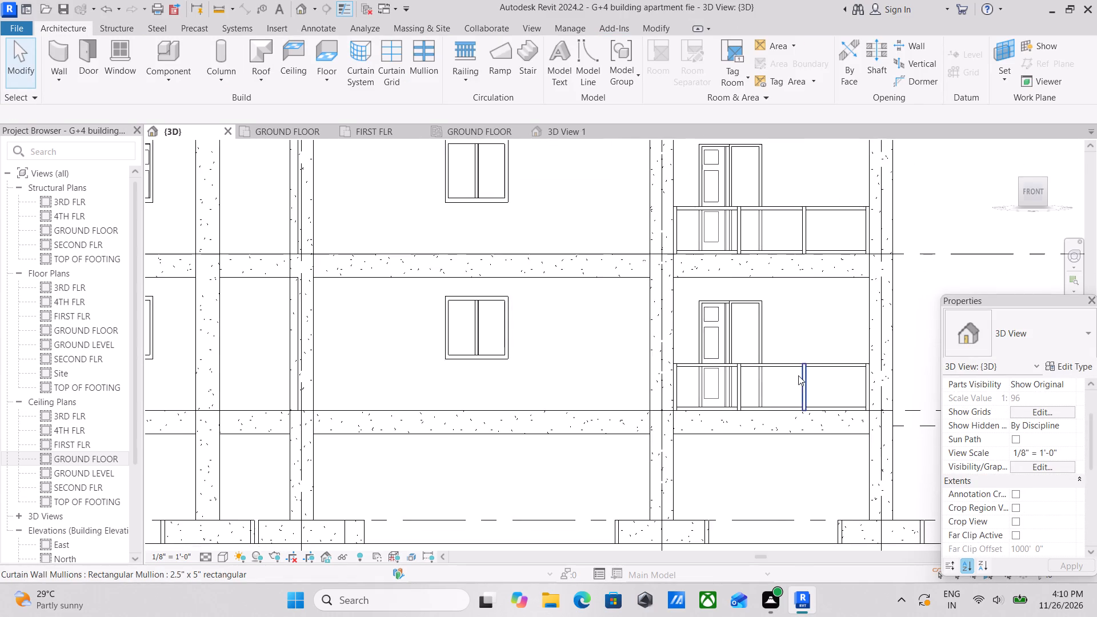
scroll(798, 375, down, 4)
middle_drag(703, 431, 819, 427)
middle_drag(434, 394, 583, 434)
scroll(495, 401, up, 2)
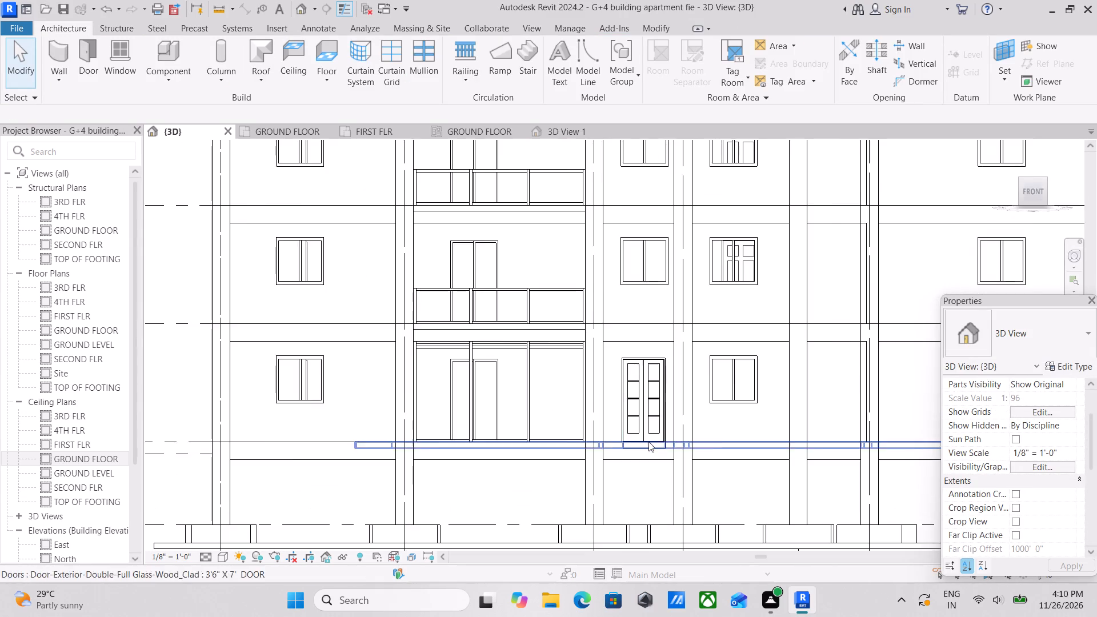
scroll(664, 446, up, 1)
middle_drag(654, 414, 688, 459)
scroll(560, 419, down, 2)
middle_drag(560, 419, 586, 466)
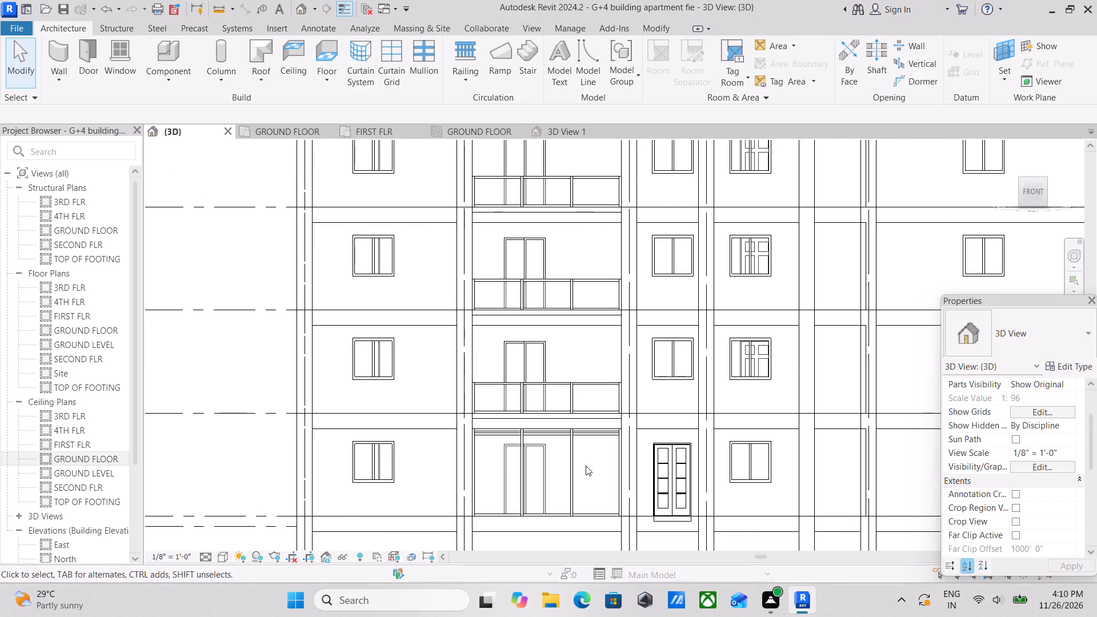
scroll(479, 445, up, 2)
scroll(510, 434, down, 3)
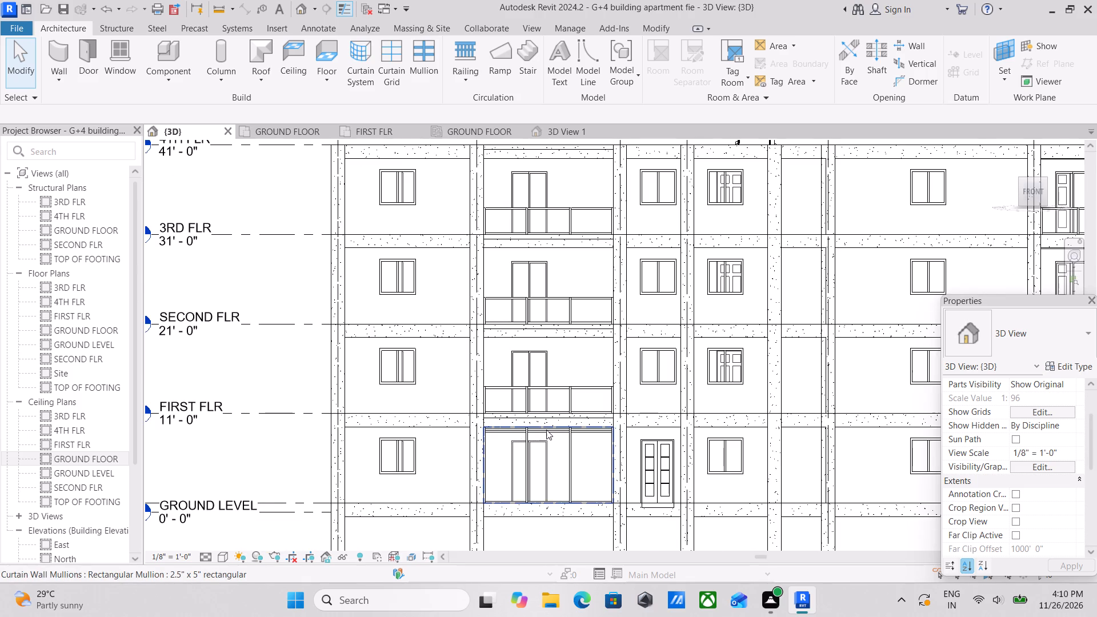
middle_drag(570, 438, 526, 435)
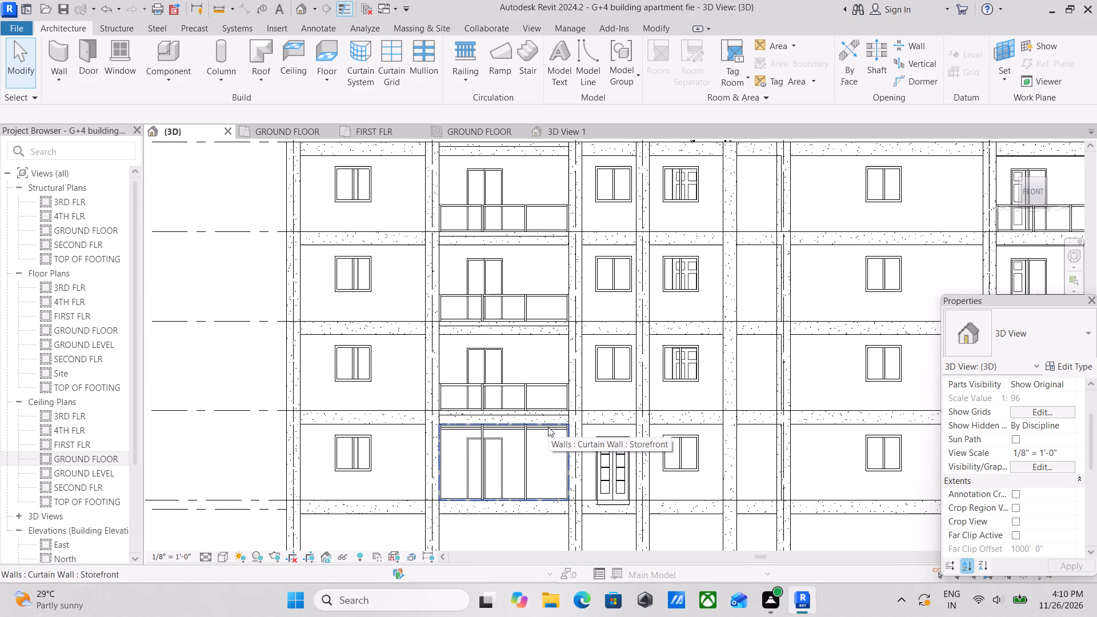
middle_drag(525, 441, 541, 462)
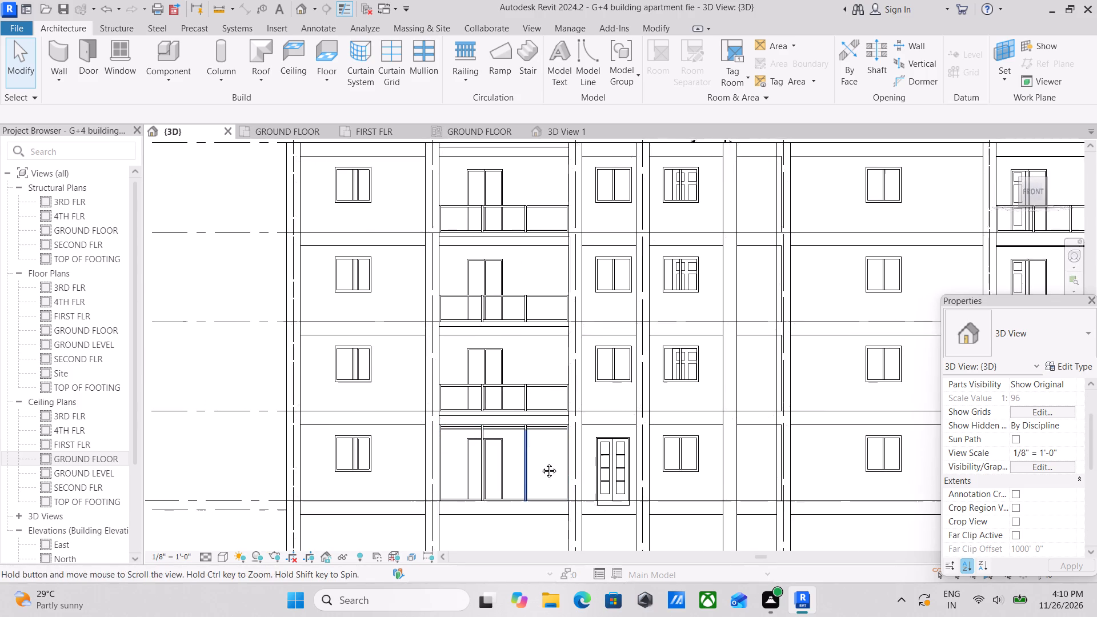
middle_drag(541, 462, 548, 471)
click(550, 454)
drag(529, 450, 528, 492)
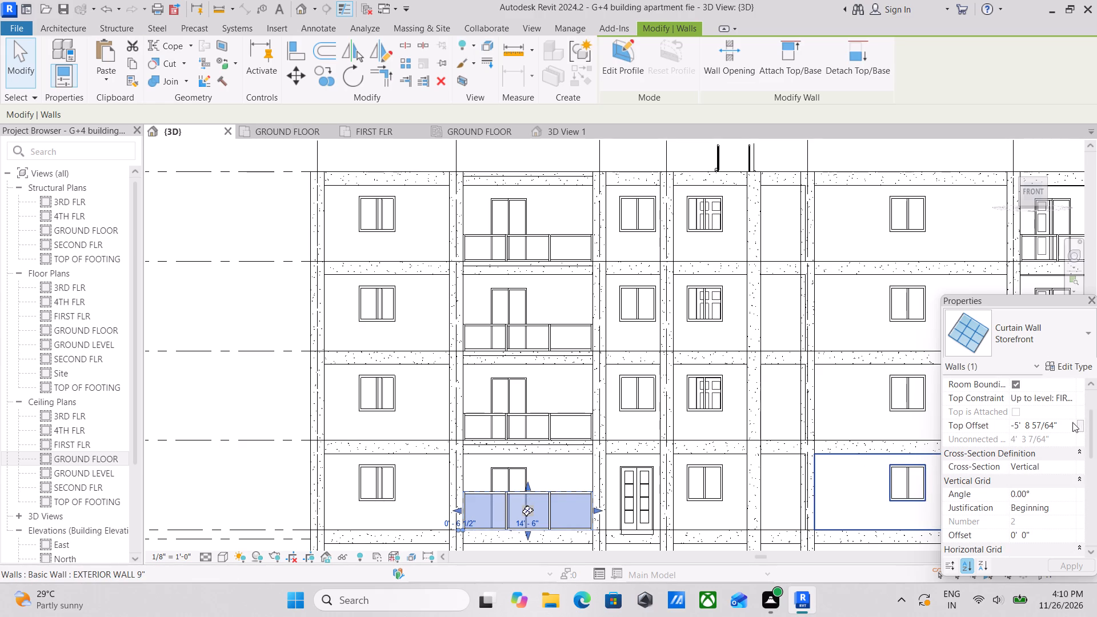
Set the top offset of the ground-floor Storefront curtain wall beside the entrance door to -7' 0".
click(1056, 422)
drag(1066, 423, 954, 432)
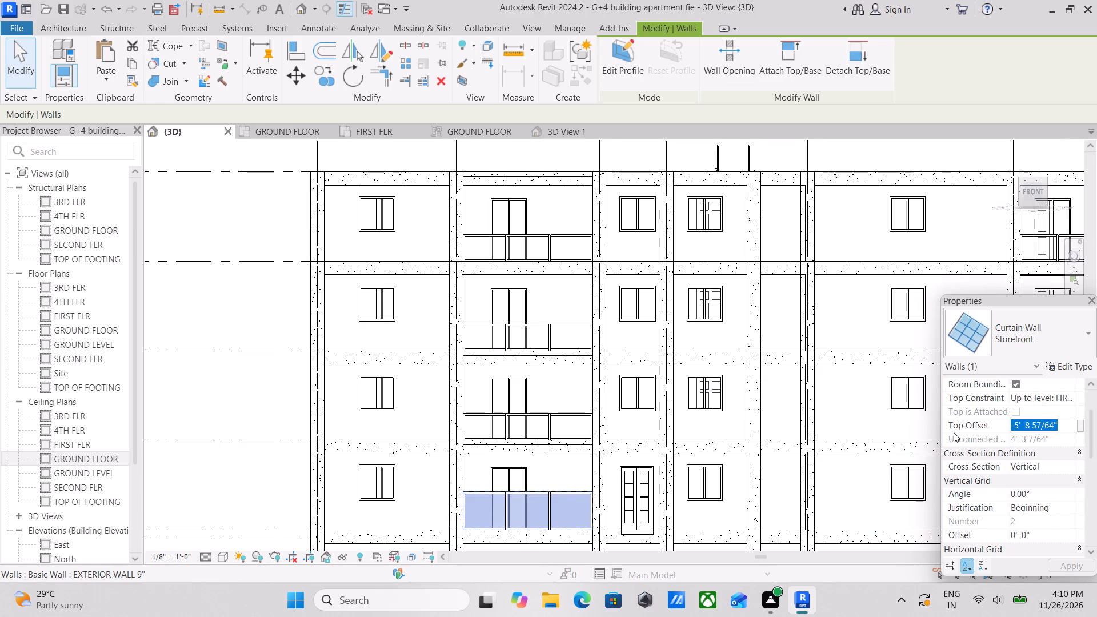
key(minus)
text(7')
key(Return)
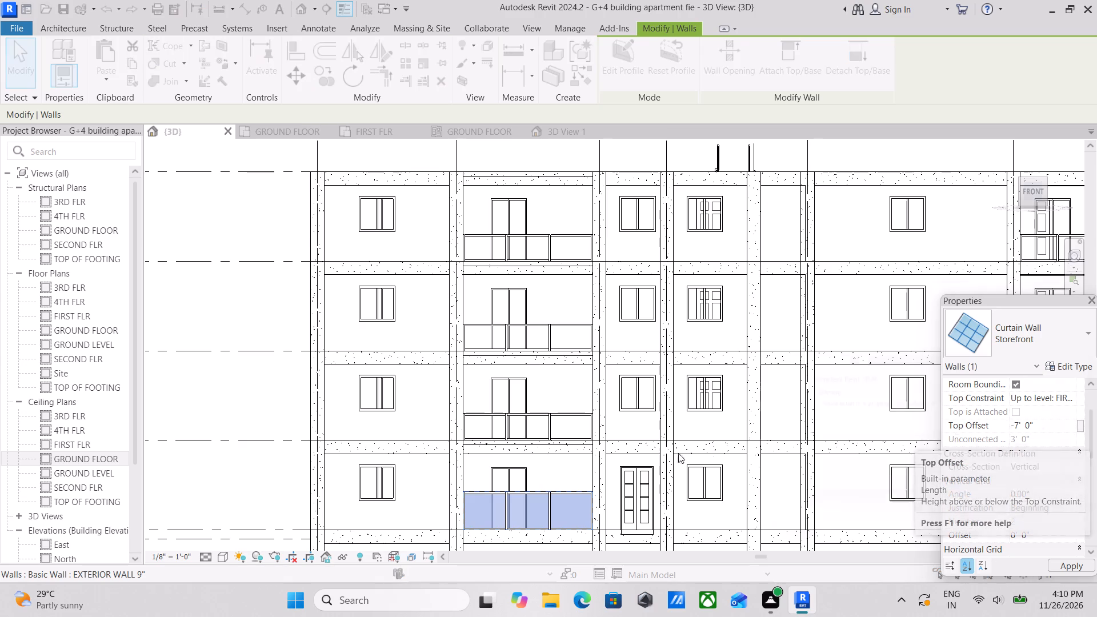
scroll(624, 453, down, 2)
click(995, 494)
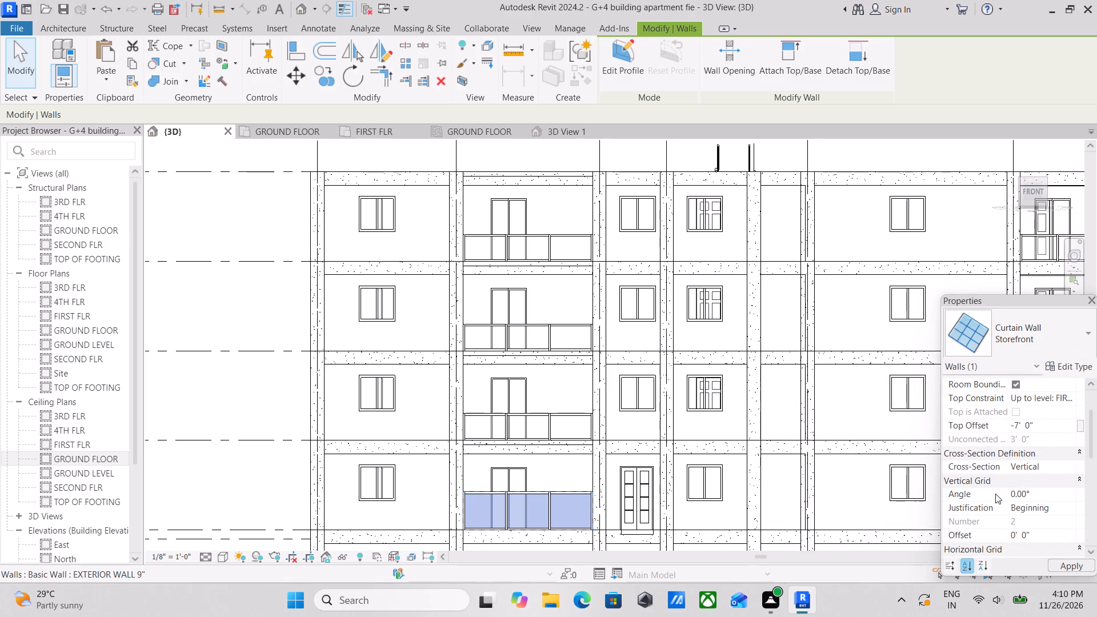
scroll(658, 491, down, 2)
key(Escape)
Examine the whole front facade with its balcony railings, and the building's top level with its beams and floor slabs.
middle_drag(698, 485, 552, 440)
scroll(547, 439, down, 4)
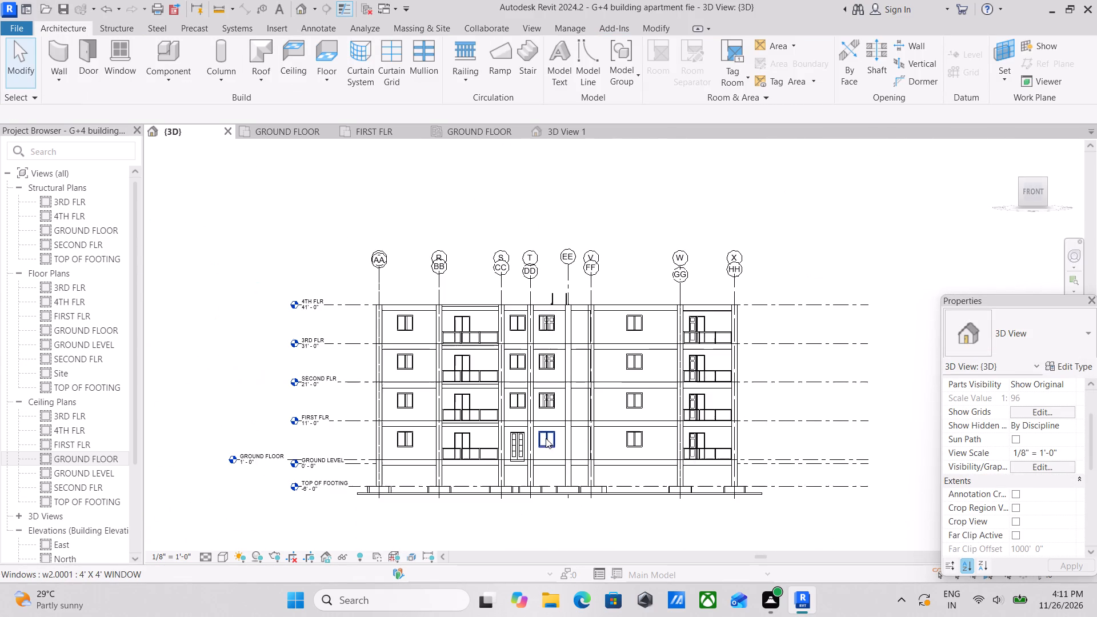
scroll(482, 439, down, 1)
scroll(562, 456, down, 2)
shift+middle_drag(571, 462, 666, 550)
scroll(568, 452, up, 2)
shift+middle_drag(568, 451, 584, 474)
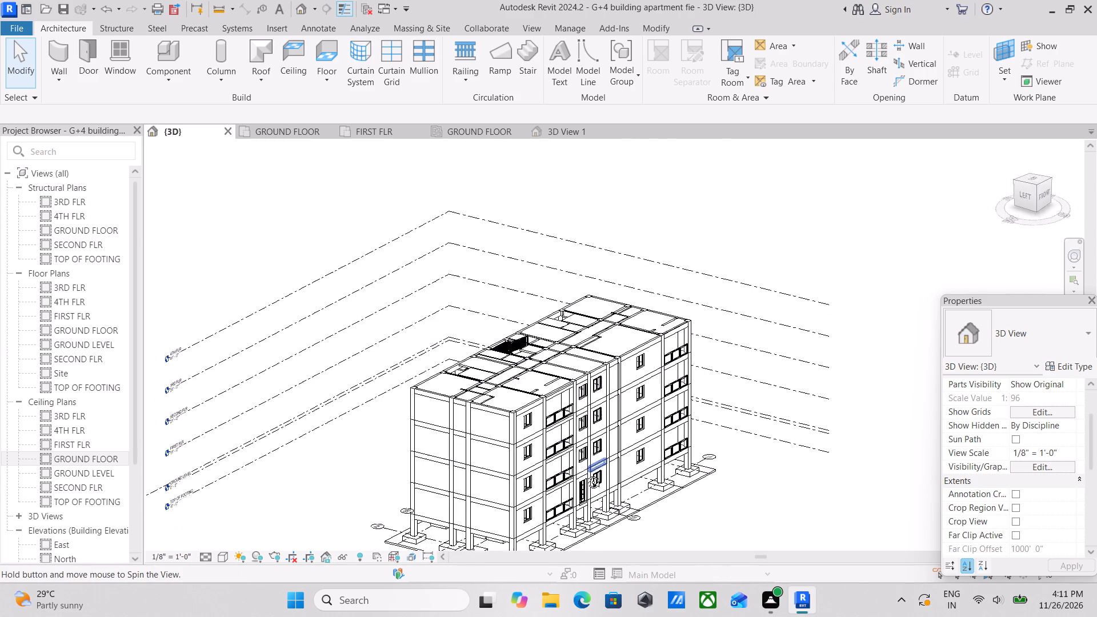
shift+middle_drag(584, 474, 455, 471)
shift+middle_click(509, 450)
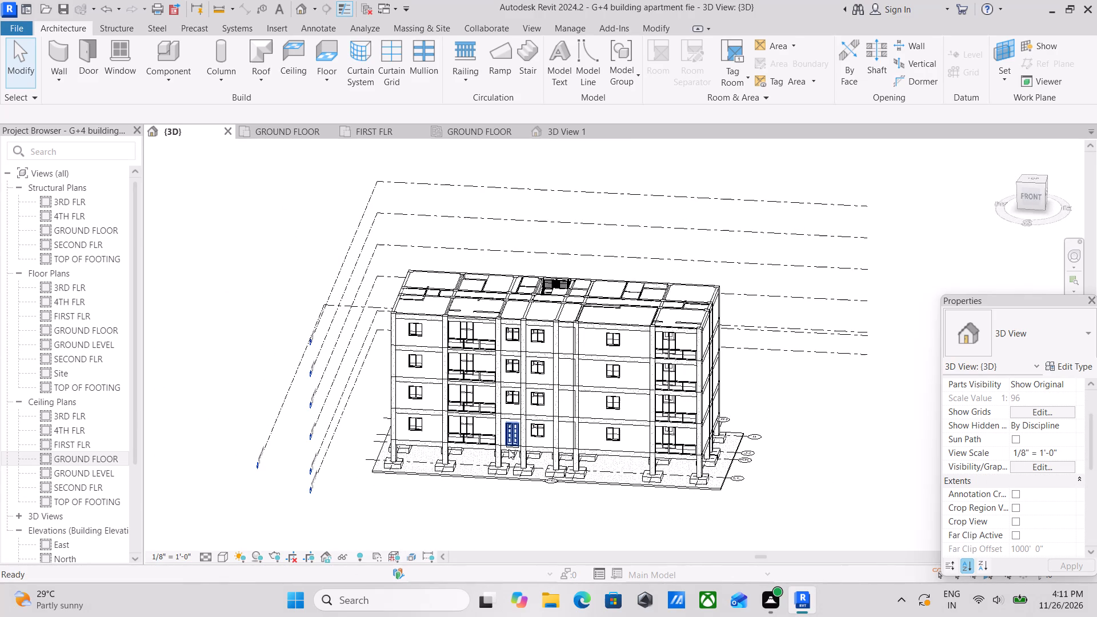
scroll(486, 423, up, 2)
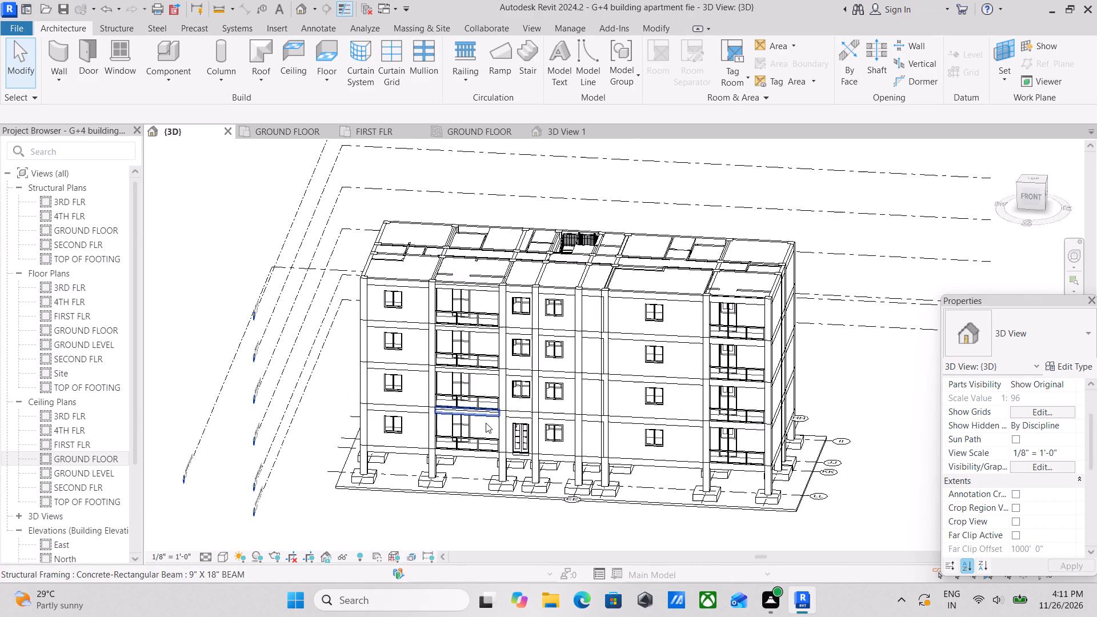
middle_drag(486, 423, 505, 478)
middle_drag(529, 452, 541, 486)
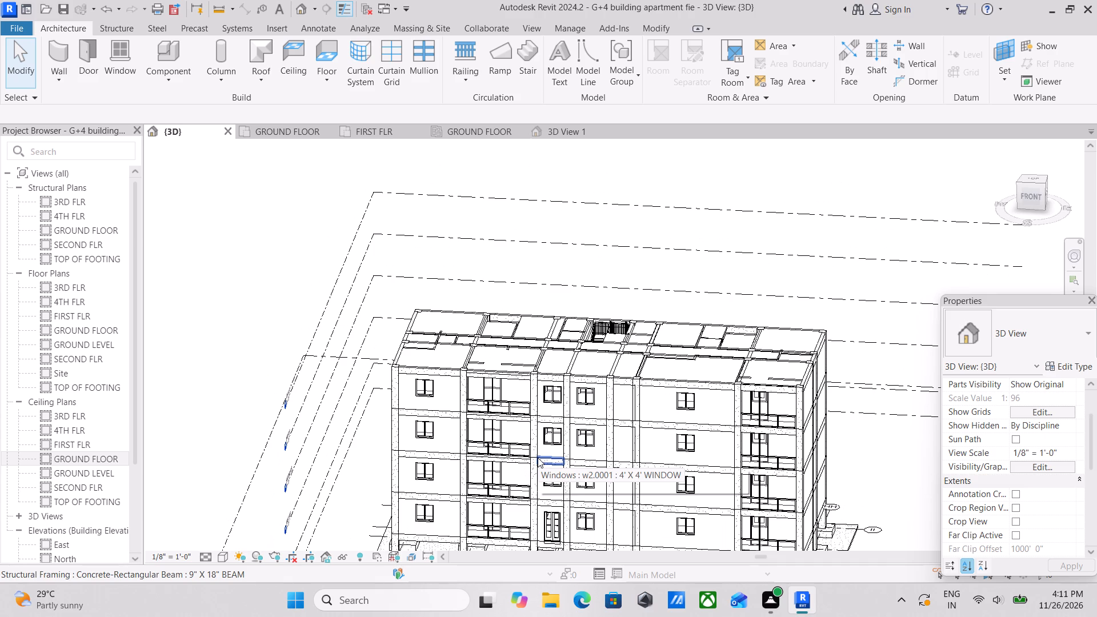
scroll(570, 442, up, 2)
scroll(570, 442, down, 1)
middle_drag(570, 442, 572, 469)
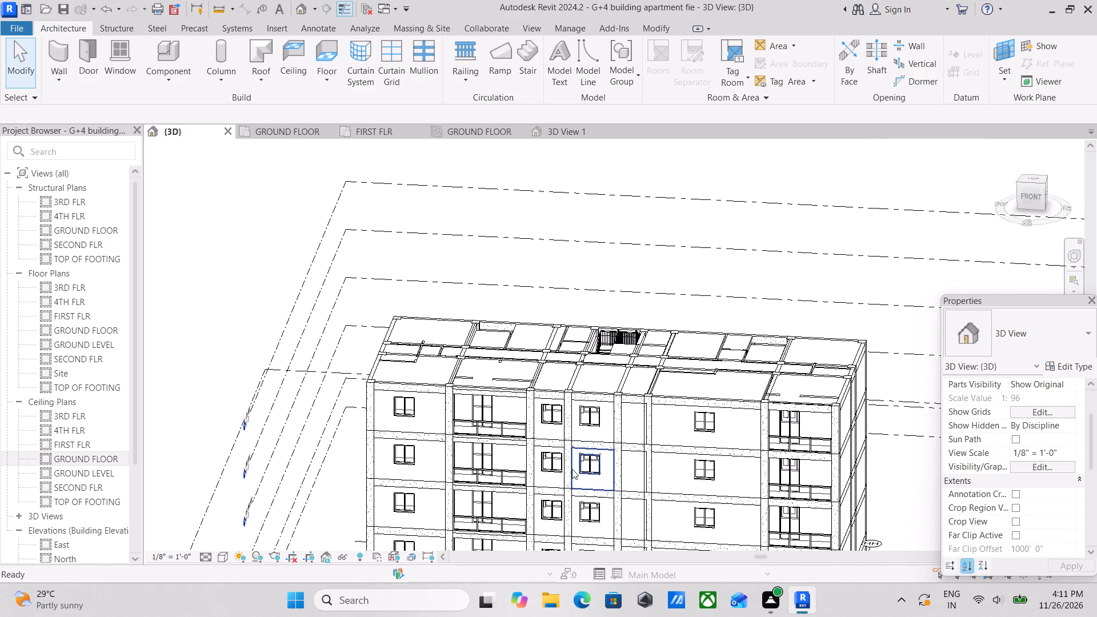
scroll(572, 469, down, 2)
middle_drag(572, 469, 585, 498)
scroll(643, 431, up, 2)
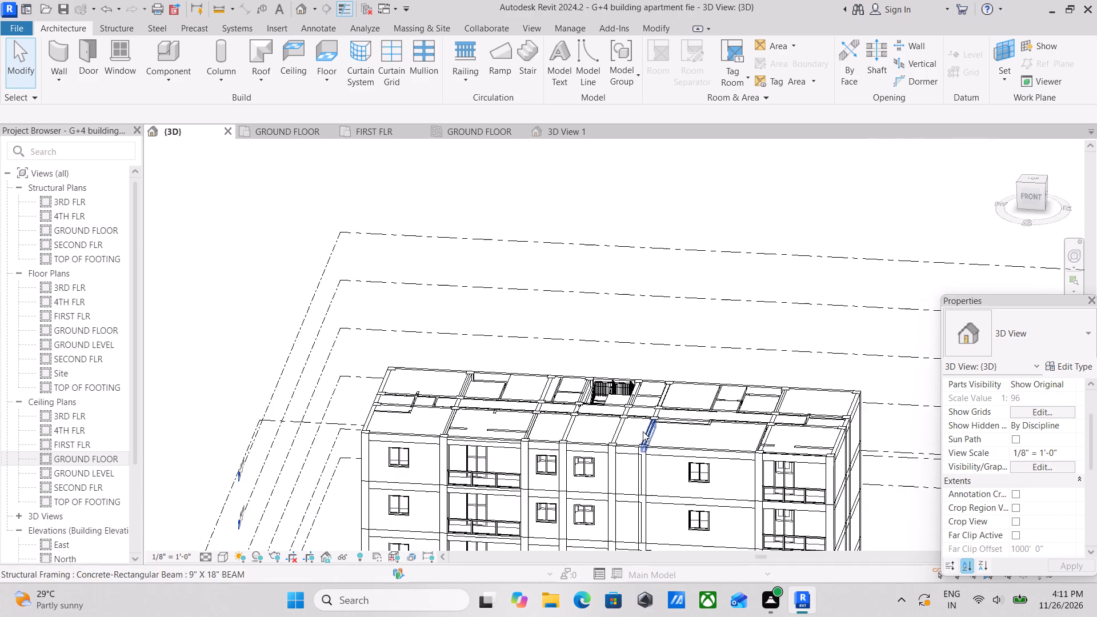
middle_drag(643, 431, 660, 472)
scroll(660, 472, down, 1)
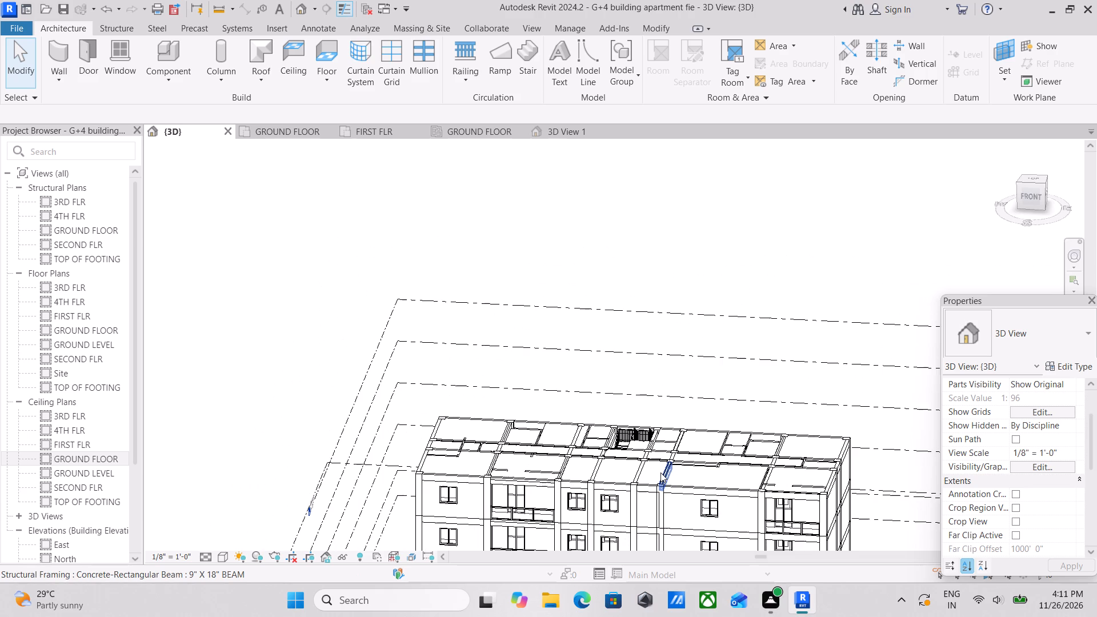
scroll(644, 448, up, 3)
middle_drag(630, 463, 577, 459)
scroll(443, 406, up, 2)
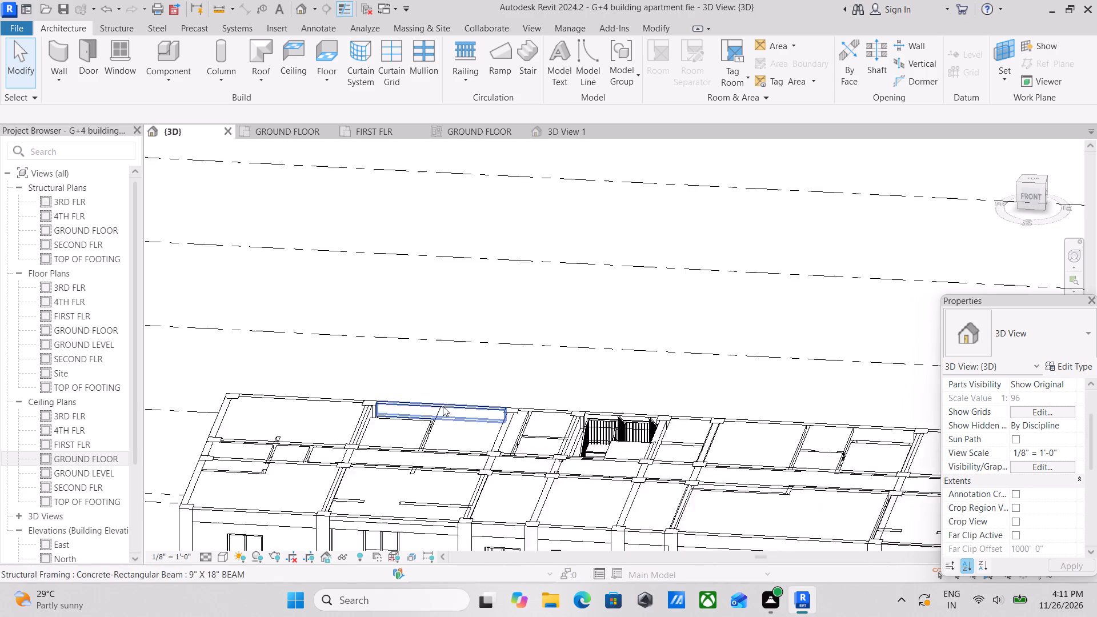
scroll(443, 406, up, 5)
scroll(381, 428, down, 7)
middle_click(408, 431)
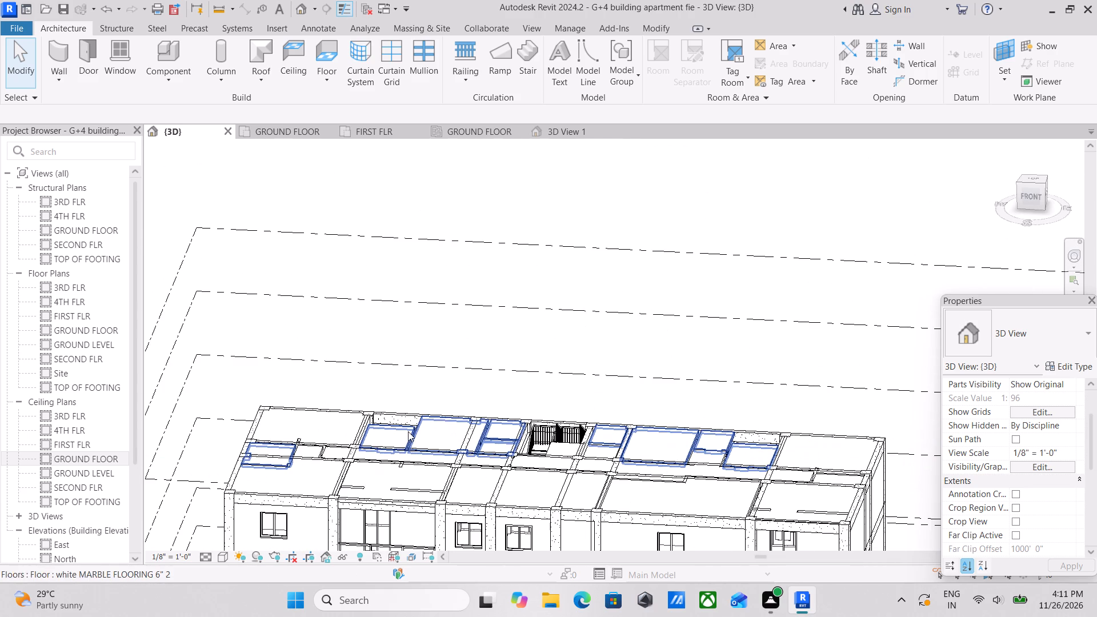
scroll(570, 440, down, 2)
middle_drag(570, 440, 600, 440)
scroll(601, 440, up, 1)
scroll(601, 440, down, 2)
middle_drag(607, 448, 667, 407)
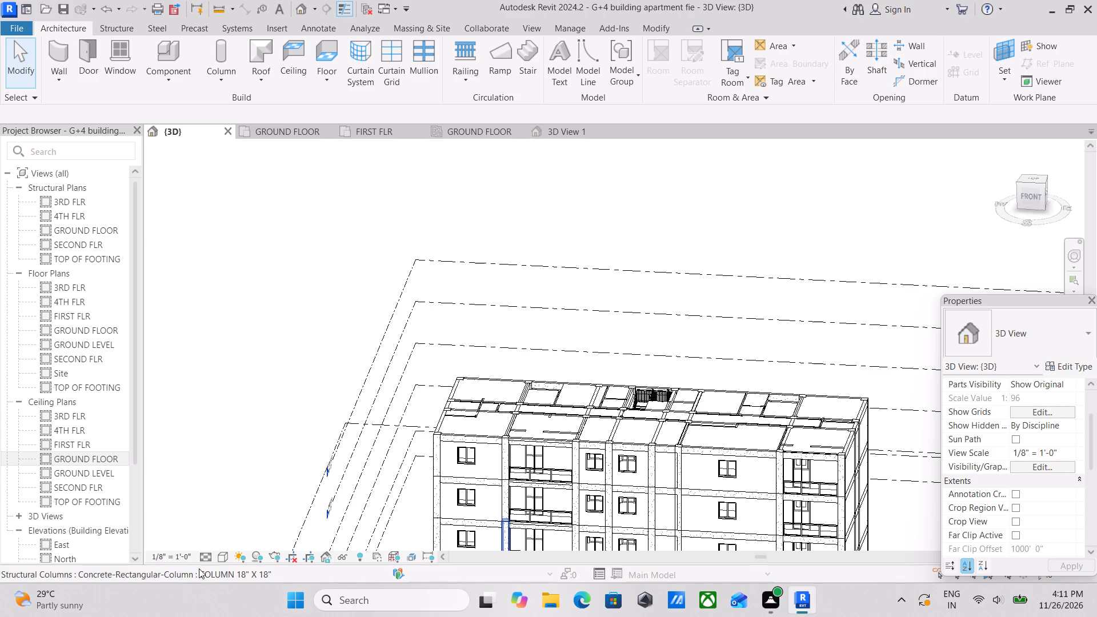
Set the 3D view's visual style to Realistic.
click(223, 556)
click(243, 546)
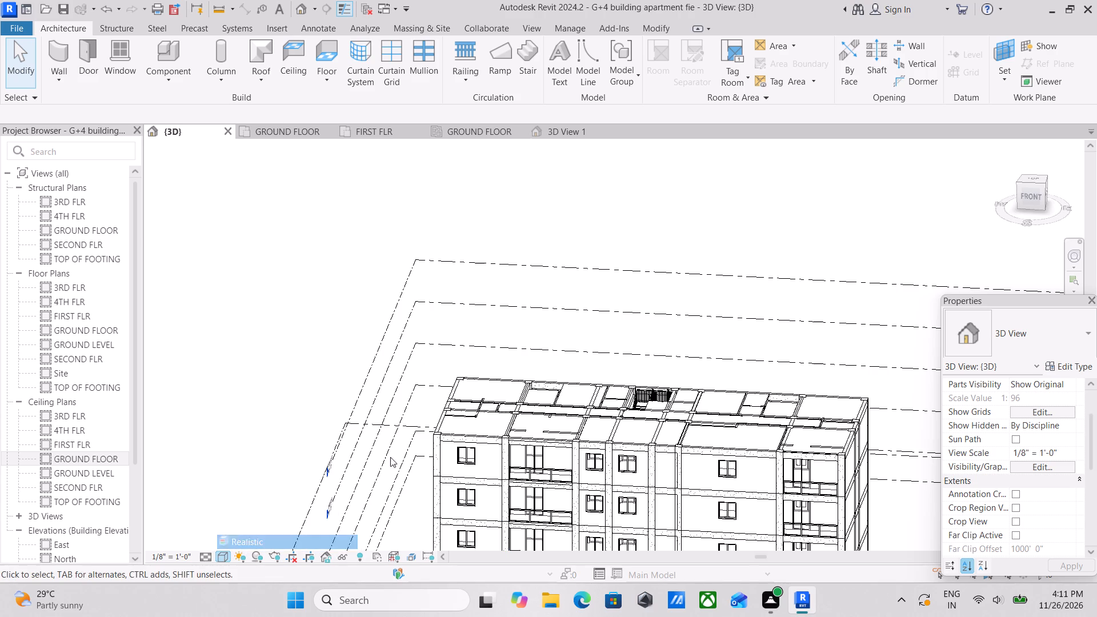
Examine the top level's floor slabs and beams across the front of the building and around the corner rooms.
scroll(789, 355, up, 2)
scroll(648, 435, up, 11)
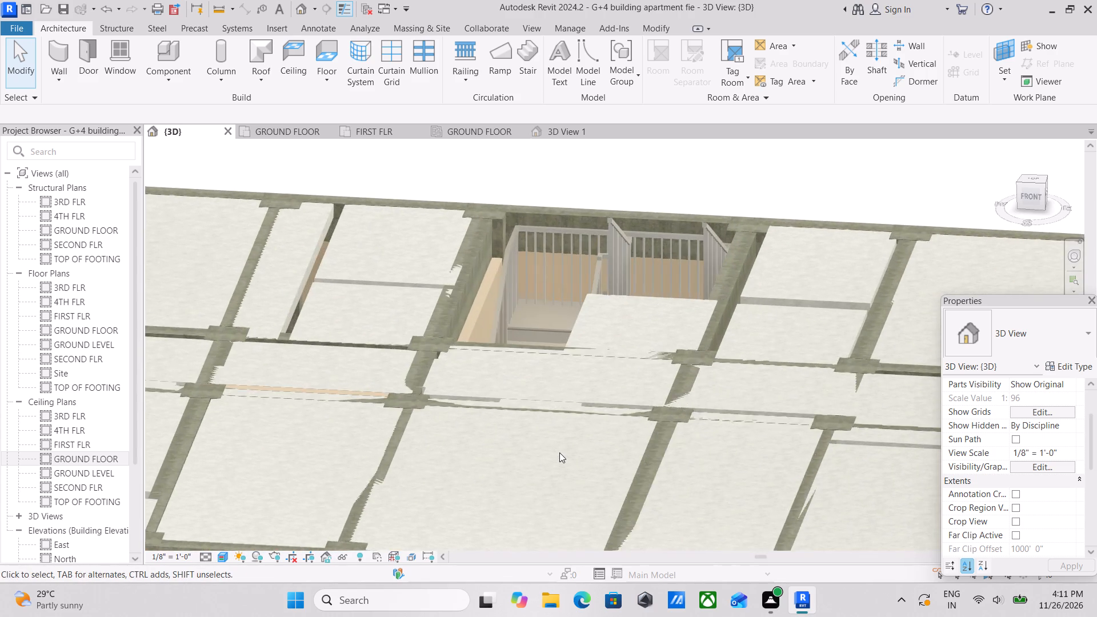
scroll(559, 452, up, 2)
scroll(559, 452, down, 6)
middle_drag(559, 452, 634, 519)
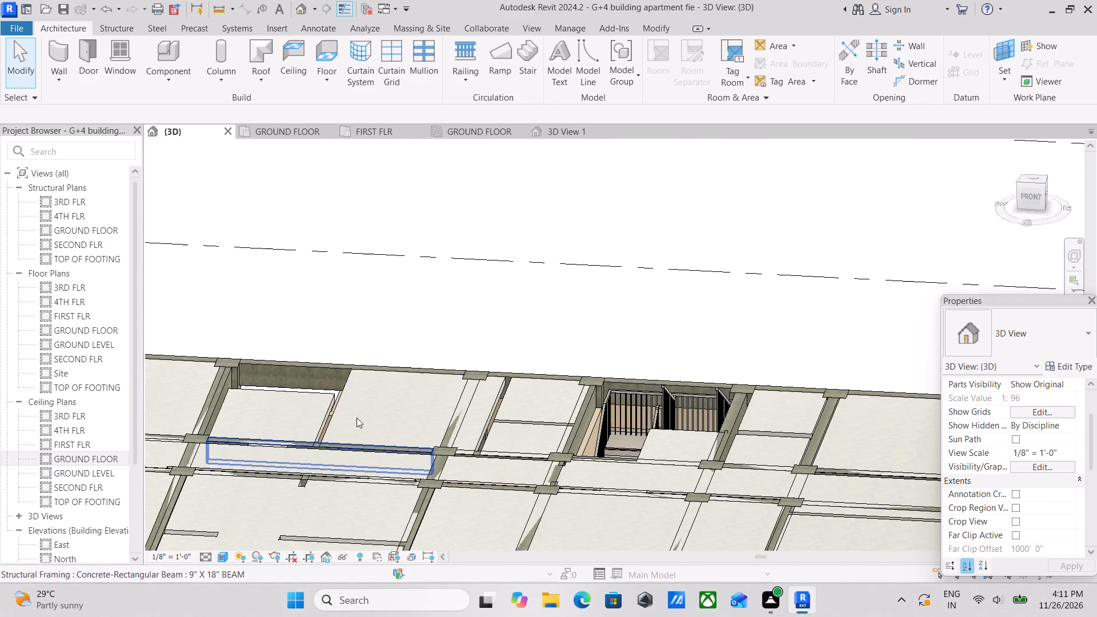
scroll(272, 387, down, 1)
middle_drag(272, 387, 391, 410)
scroll(429, 427, down, 1)
middle_drag(445, 431, 483, 442)
scroll(561, 452, down, 2)
middle_drag(598, 462, 483, 436)
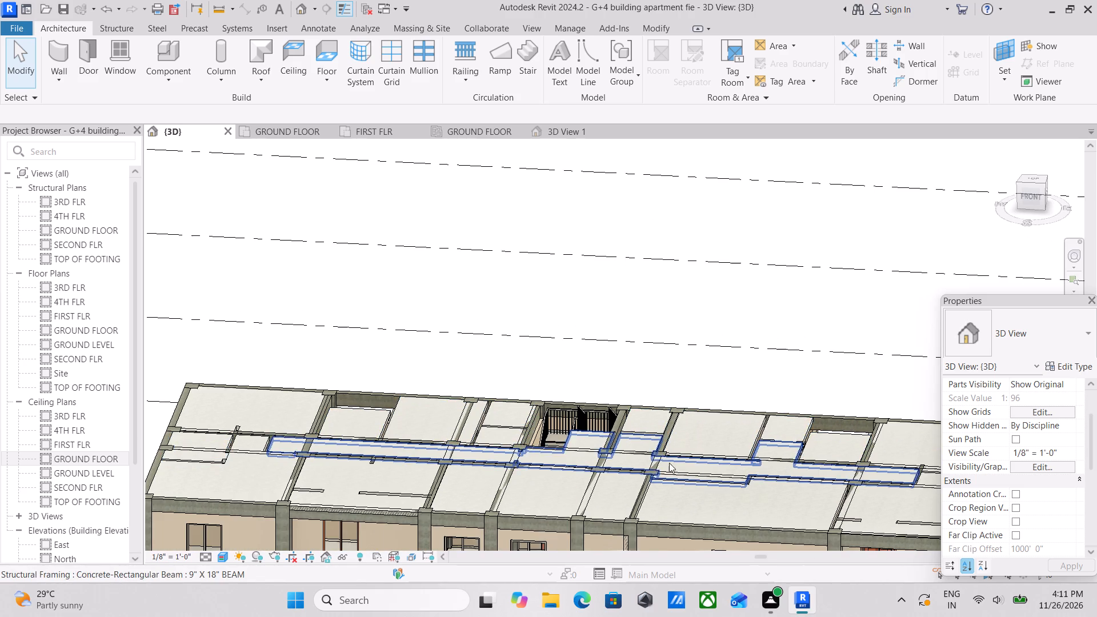
middle_drag(699, 464, 616, 442)
scroll(636, 448, down, 4)
shift+middle_drag(583, 450, 670, 528)
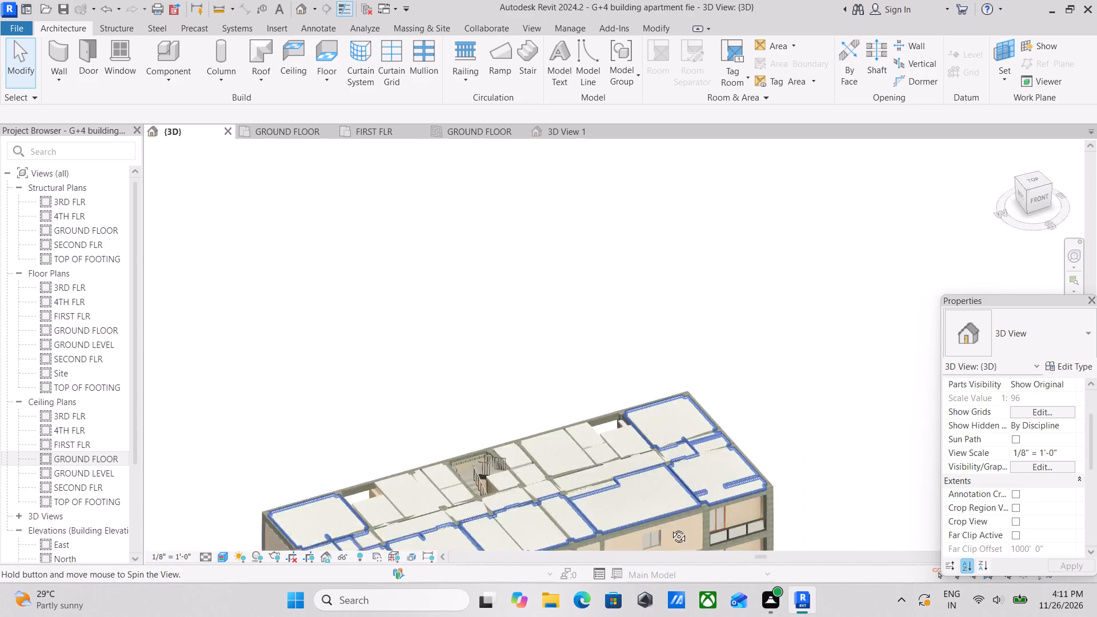
shift+middle_drag(670, 528, 684, 535)
middle_drag(673, 521, 816, 388)
shift+scroll(551, 436, up, 2)
scroll(400, 407, up, 5)
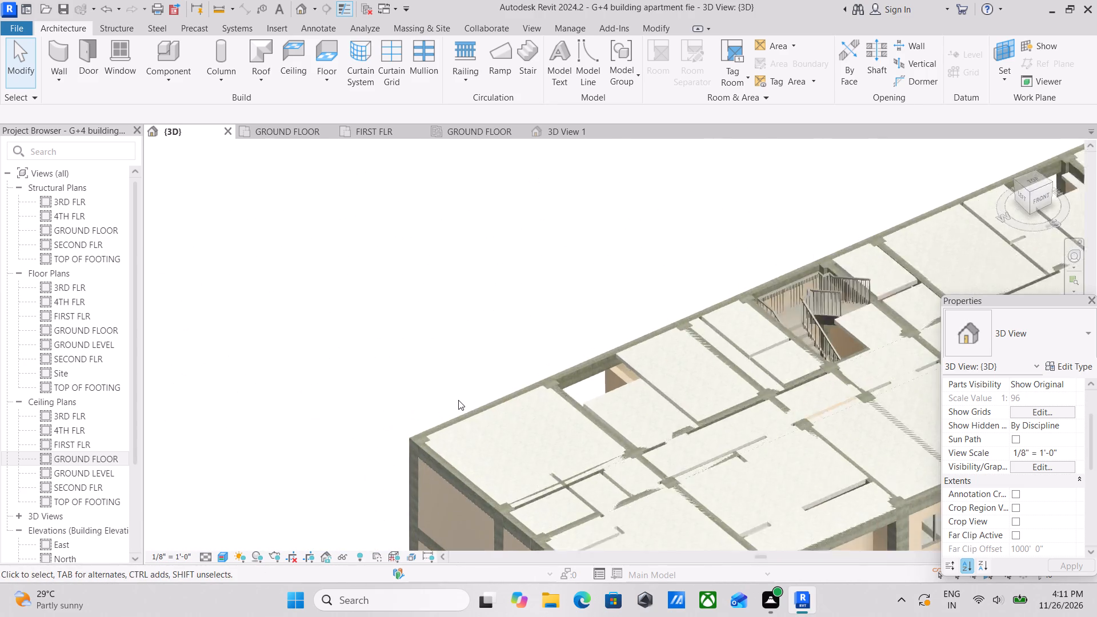
scroll(458, 400, up, 1)
scroll(598, 392, up, 2)
shift+middle_drag(587, 399, 515, 448)
middle_drag(632, 383, 598, 588)
middle_drag(658, 368, 698, 482)
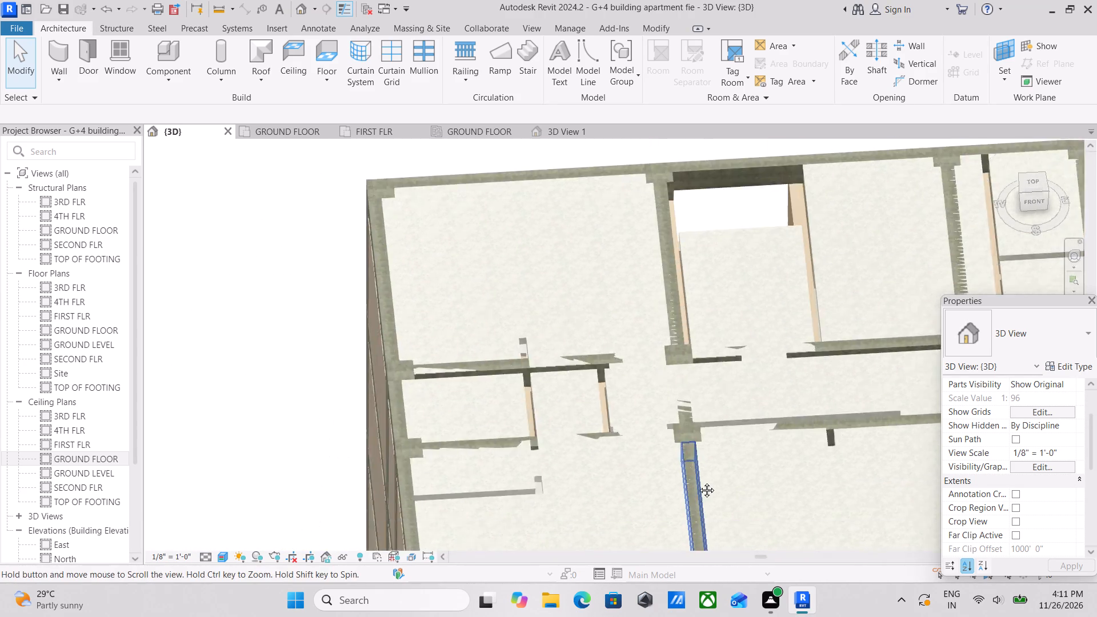
scroll(704, 490, down, 1)
middle_drag(698, 482, 727, 511)
shift+middle_drag(720, 418, 693, 403)
middle_drag(798, 386, 698, 454)
scroll(739, 329, up, 3)
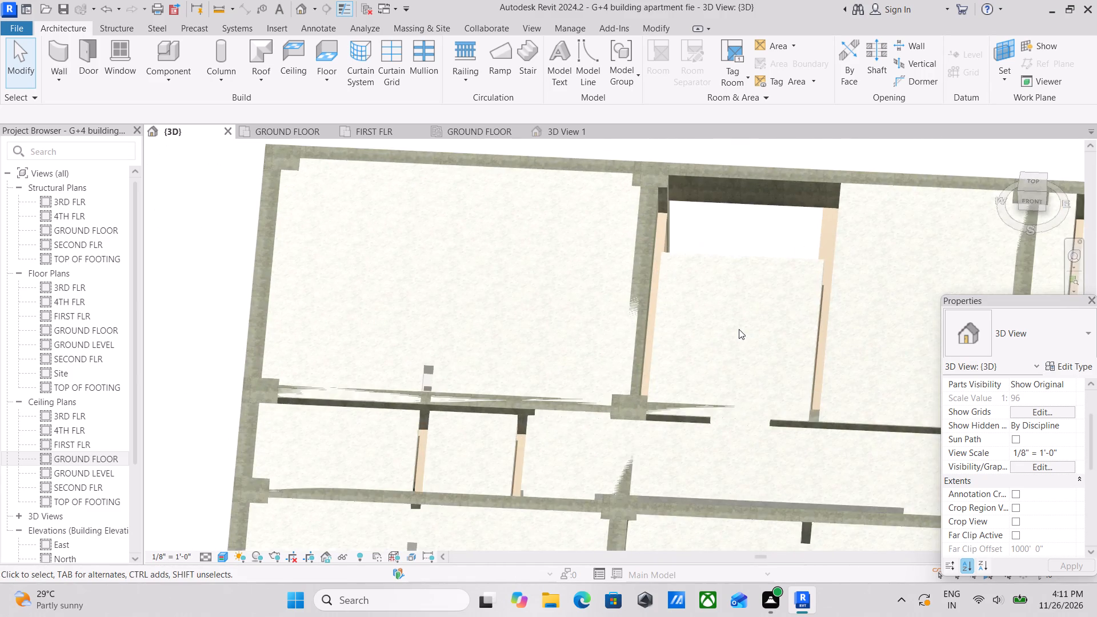
shift+middle_drag(679, 375, 768, 327)
scroll(708, 429, down, 15)
middle_drag(708, 429, 667, 400)
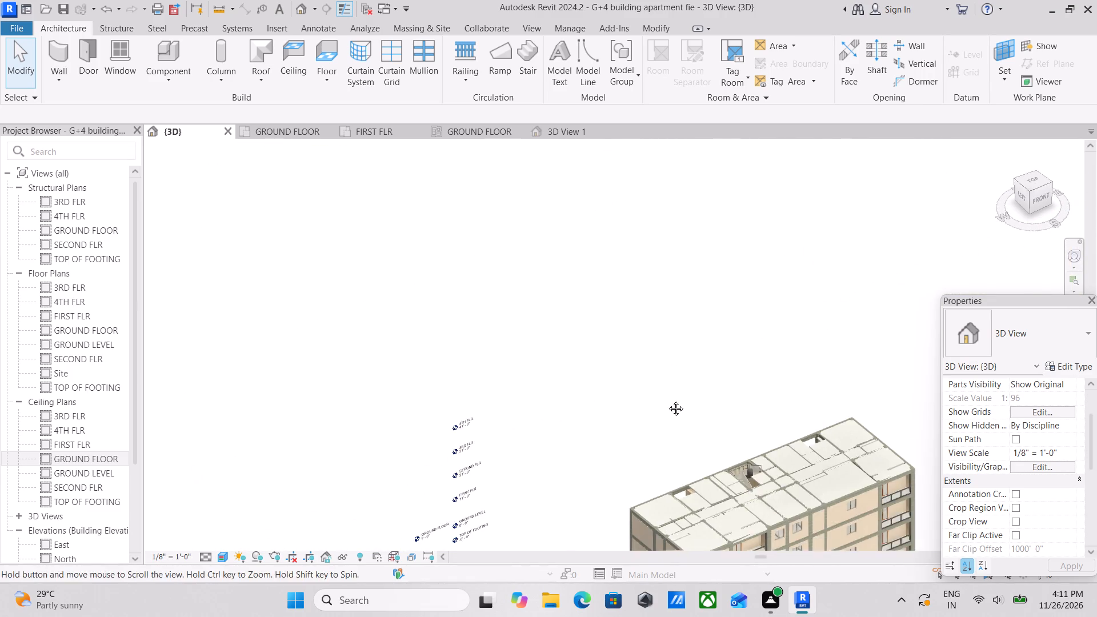
middle_drag(667, 400, 626, 358)
Examine the top-level slabs and beams along the central corridor and around the stairwell.
scroll(677, 438, up, 18)
scroll(391, 420, up, 3)
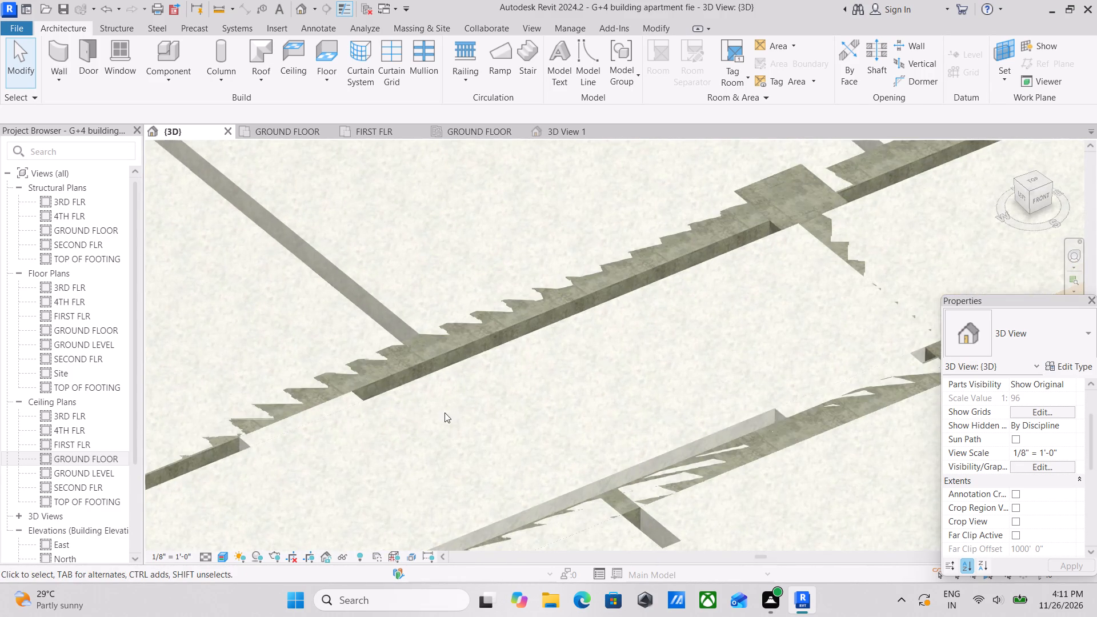
middle_drag(723, 436, 602, 450)
scroll(639, 422, down, 5)
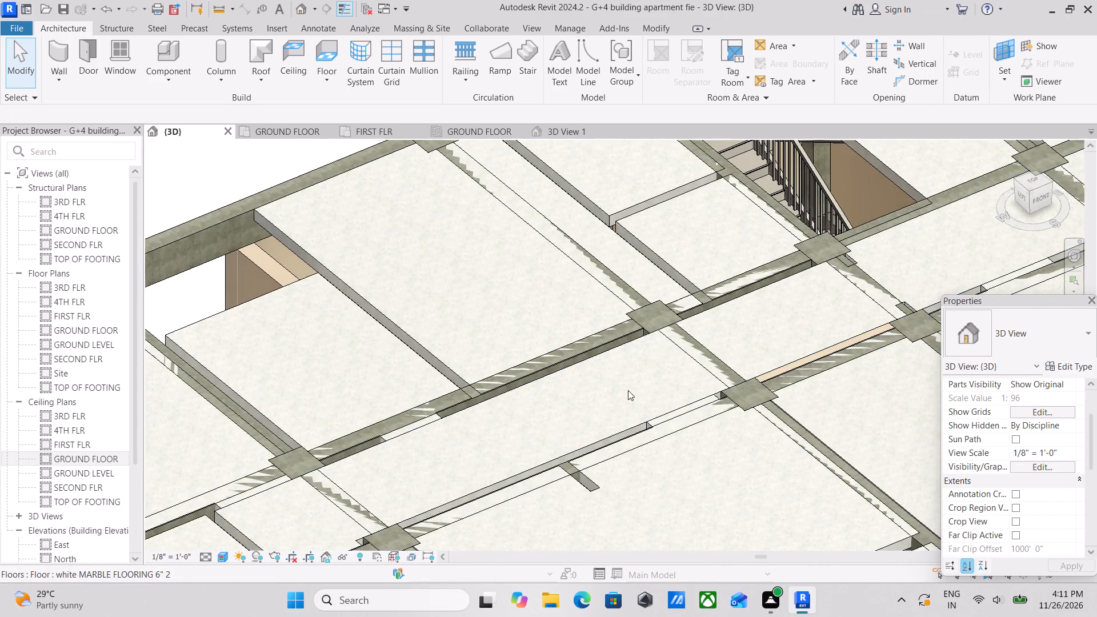
scroll(624, 378, down, 6)
middle_drag(624, 378, 563, 458)
scroll(670, 336, up, 4)
scroll(670, 336, down, 2)
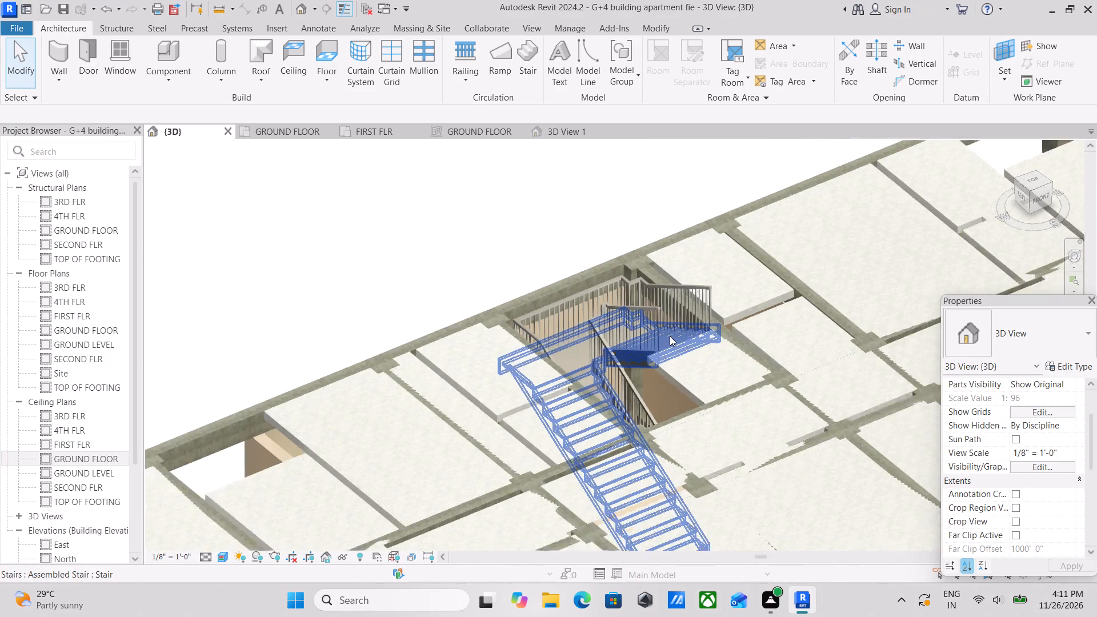
scroll(670, 336, down, 5)
middle_drag(556, 401, 565, 362)
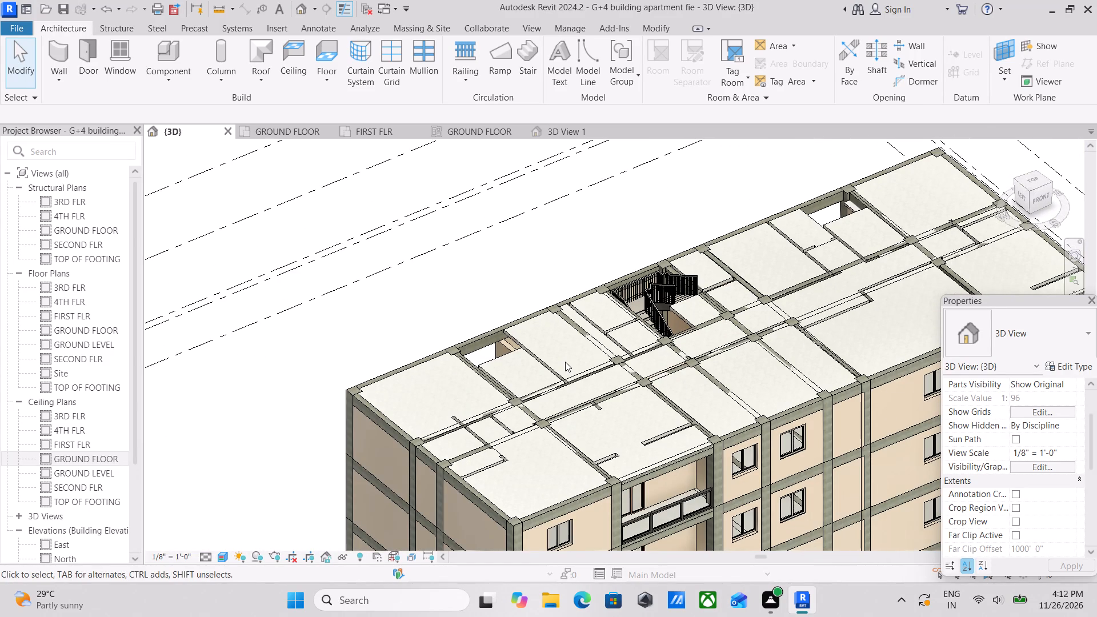
scroll(607, 404, down, 1)
middle_drag(594, 421, 606, 394)
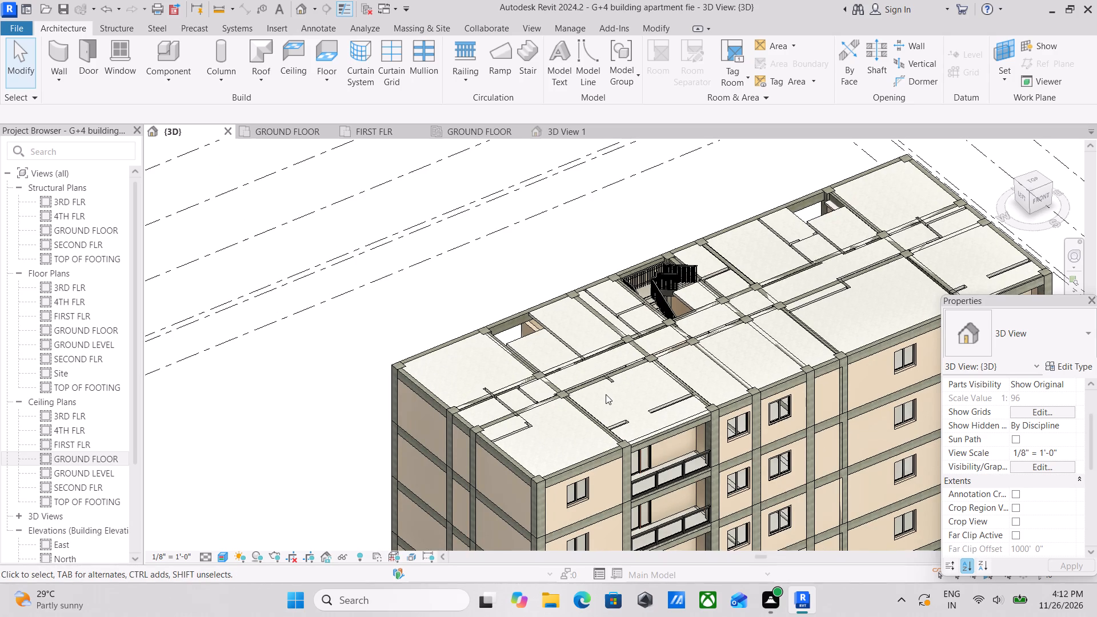
middle_drag(606, 394, 561, 403)
scroll(505, 377, up, 2)
middle_drag(505, 377, 505, 387)
scroll(538, 383, down, 1)
middle_drag(538, 383, 504, 388)
scroll(504, 388, down, 1)
middle_drag(504, 388, 513, 415)
scroll(503, 416, up, 1)
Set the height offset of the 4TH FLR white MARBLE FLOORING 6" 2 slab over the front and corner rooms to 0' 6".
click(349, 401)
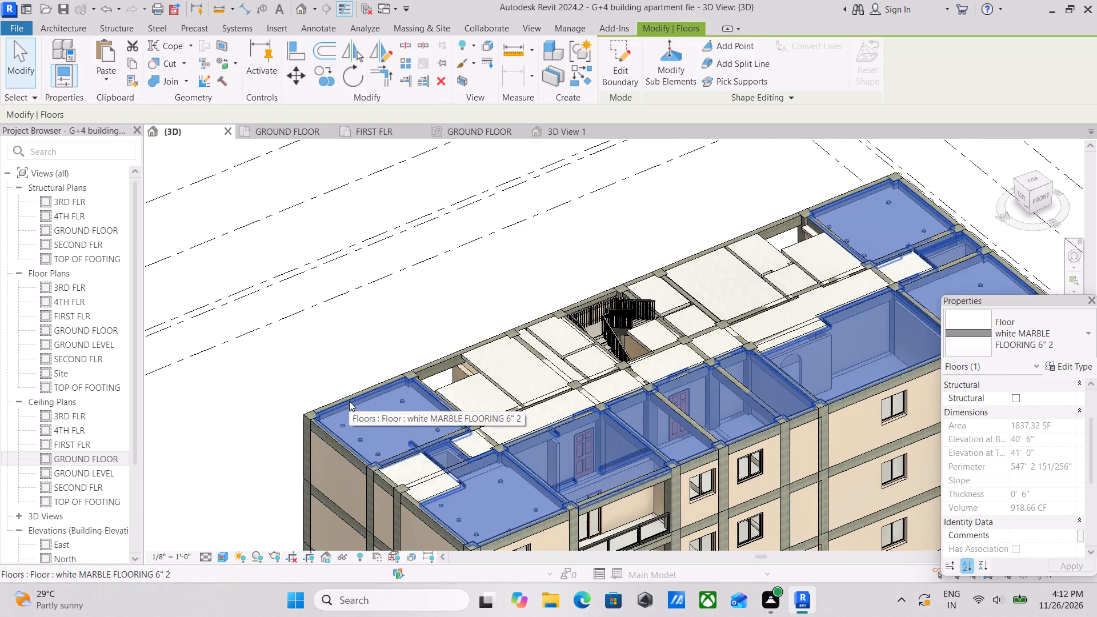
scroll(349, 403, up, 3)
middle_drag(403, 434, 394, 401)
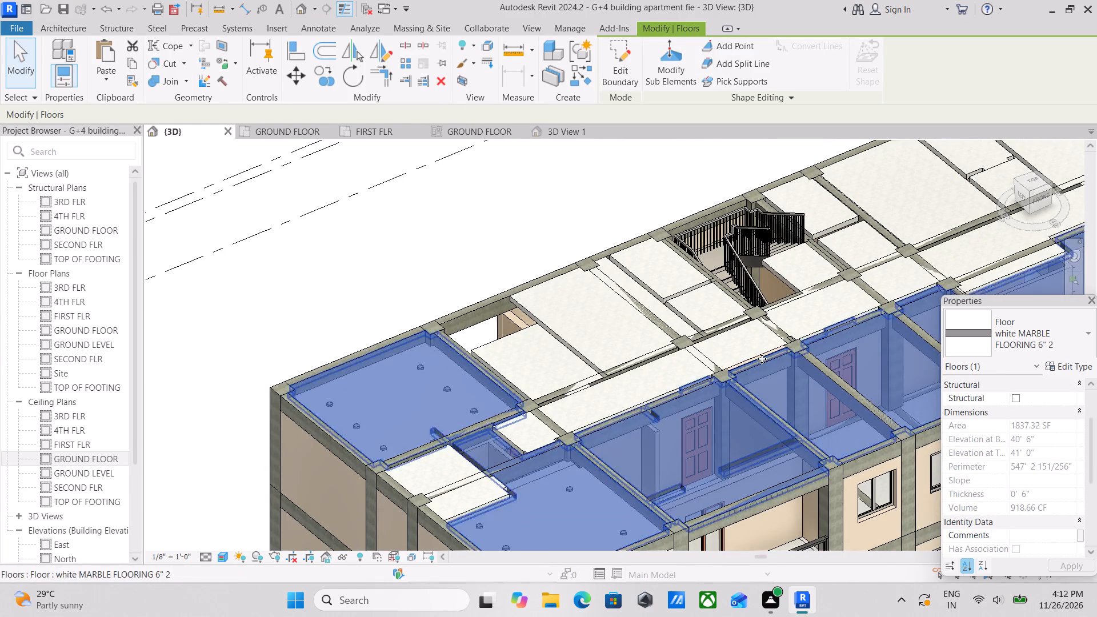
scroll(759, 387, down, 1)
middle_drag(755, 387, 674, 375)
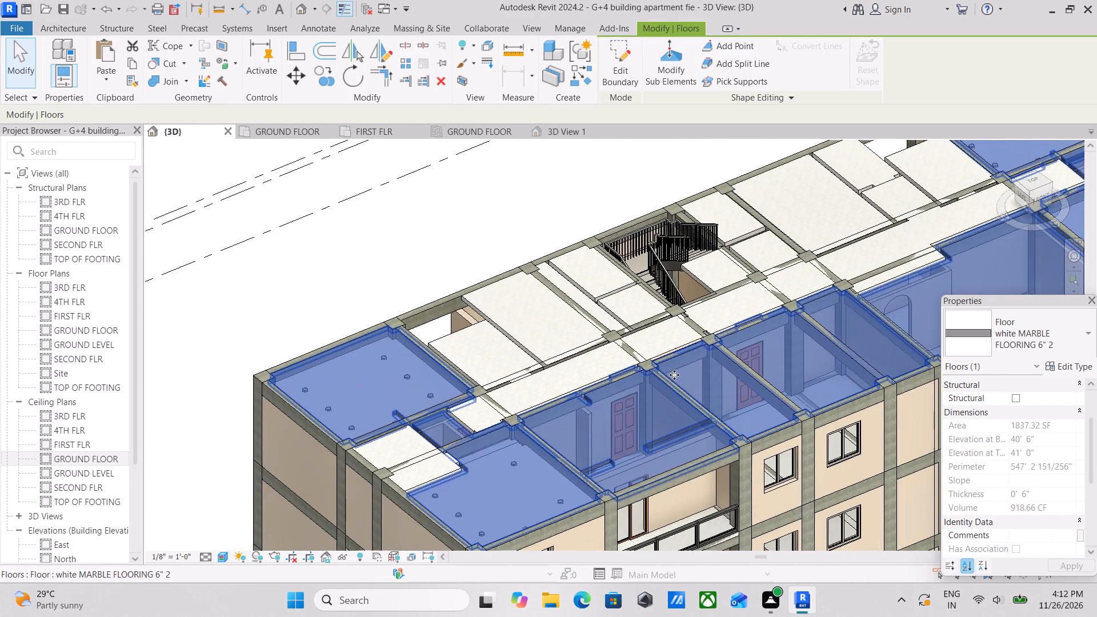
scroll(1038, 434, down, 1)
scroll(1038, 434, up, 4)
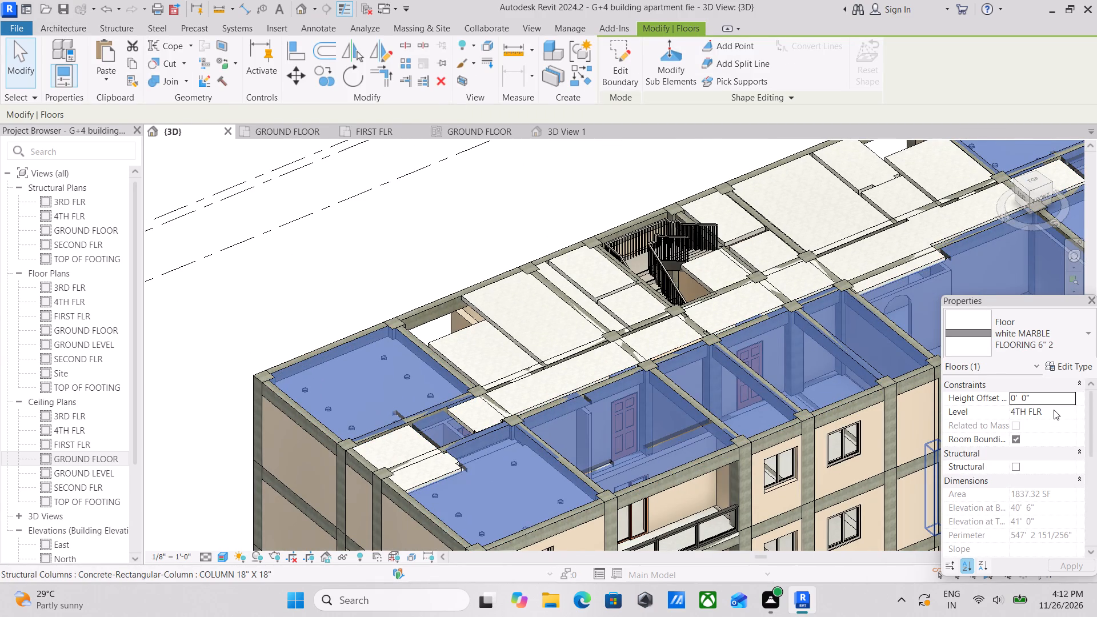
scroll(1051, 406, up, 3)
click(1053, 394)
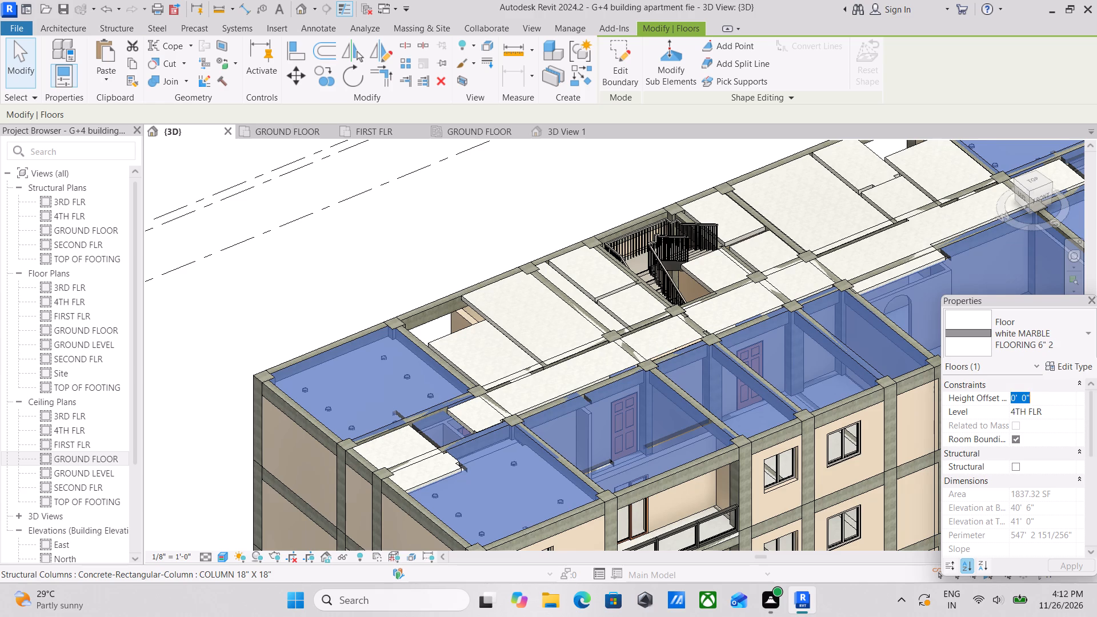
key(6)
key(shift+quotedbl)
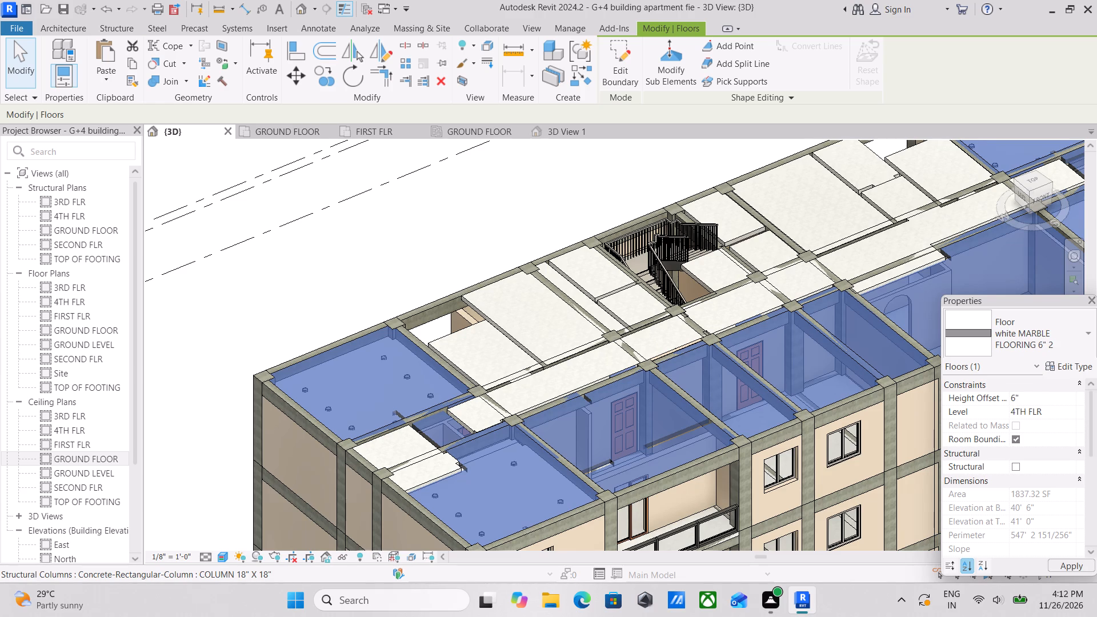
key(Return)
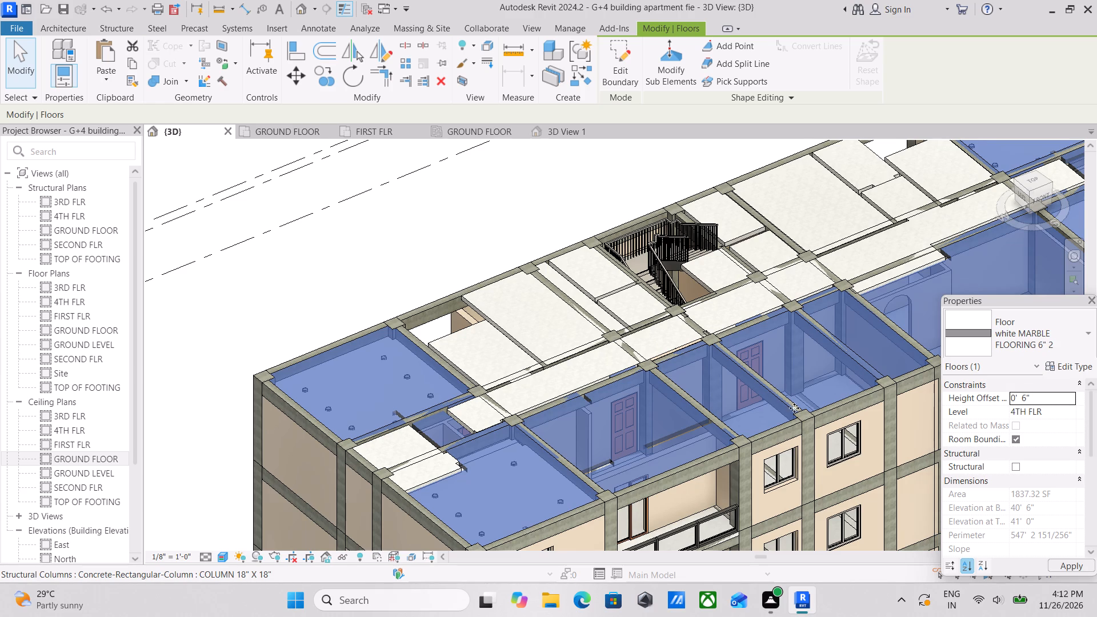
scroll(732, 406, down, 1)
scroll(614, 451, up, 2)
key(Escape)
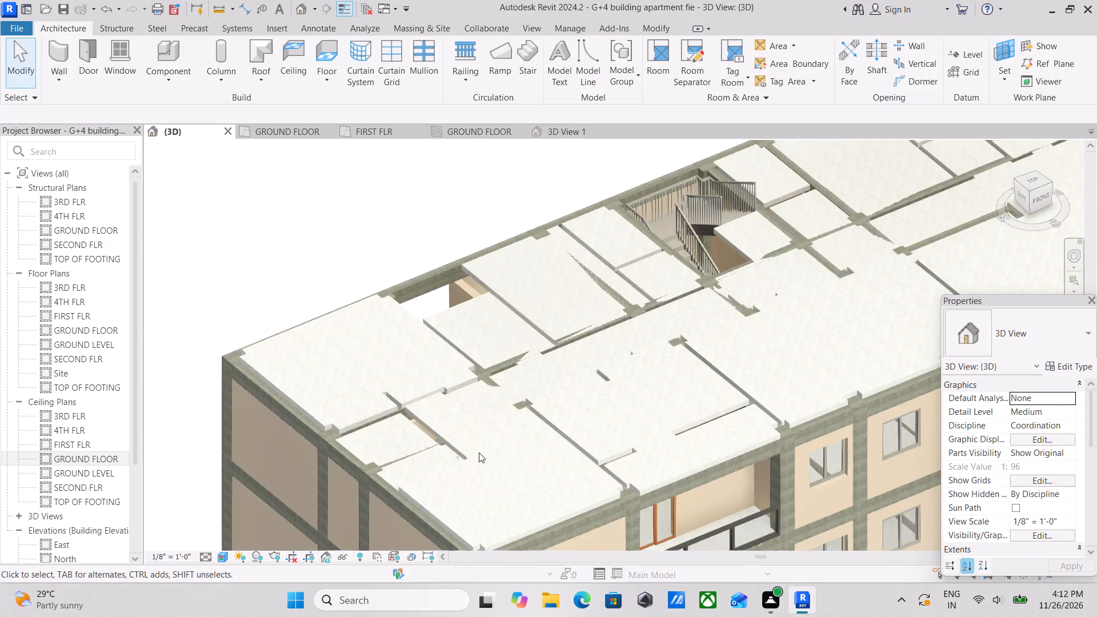
Examine how the 4TH FLR marble slabs sit against the beams and columns at the corner rooms and around the stairwell.
scroll(474, 450, up, 8)
scroll(497, 326, down, 3)
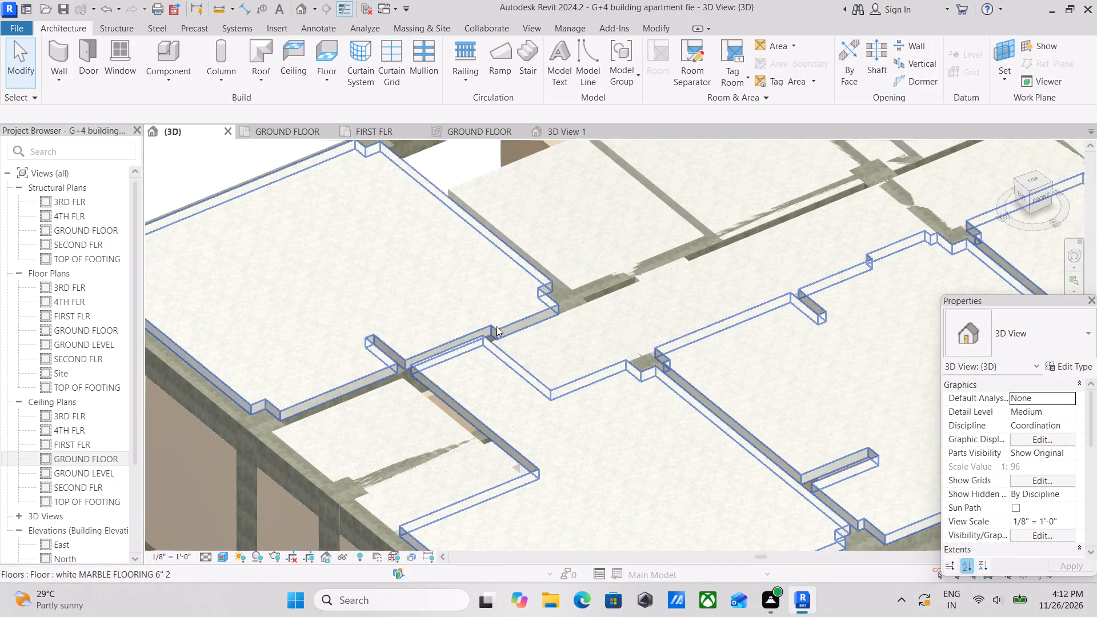
scroll(498, 326, down, 2)
middle_drag(498, 326, 521, 357)
scroll(524, 360, down, 2)
middle_drag(524, 360, 525, 369)
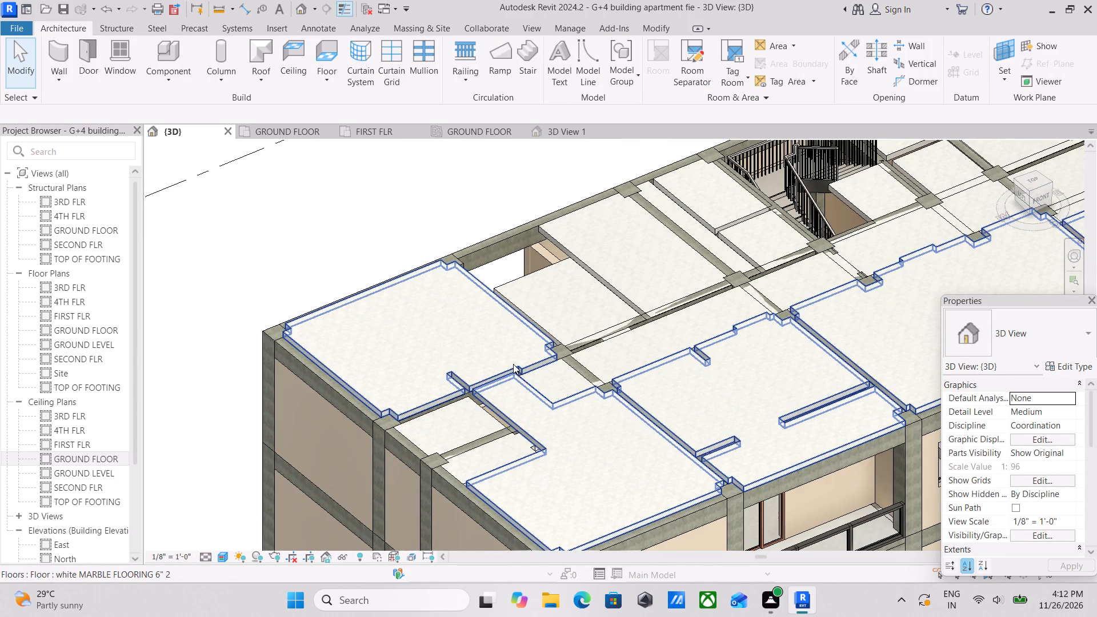
click(513, 364)
scroll(530, 362, down, 2)
middle_drag(541, 372, 479, 404)
key(Escape)
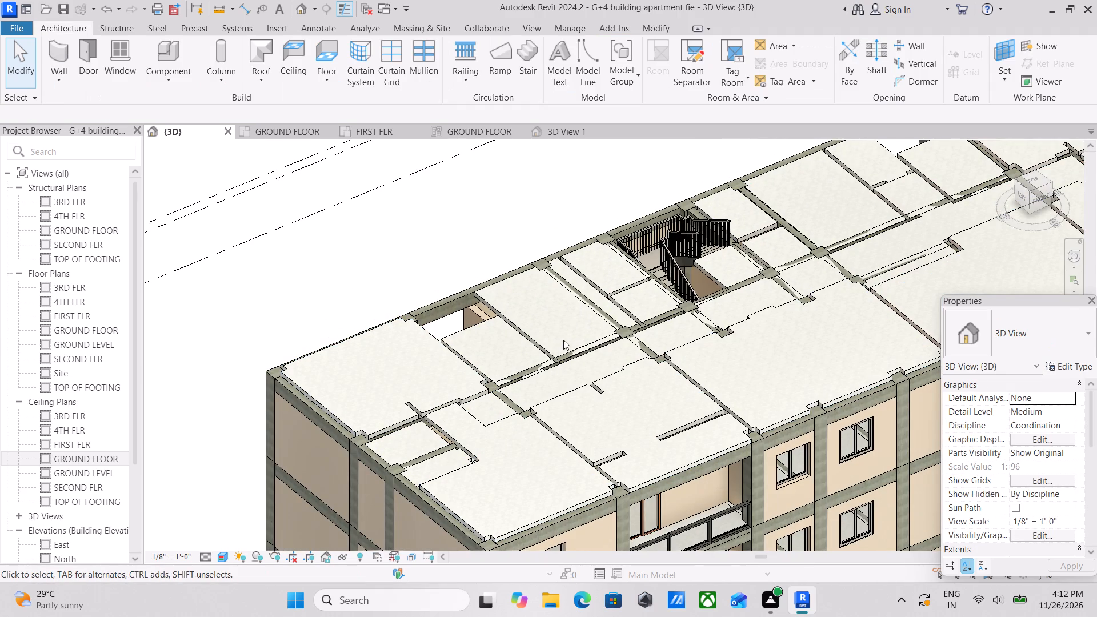
click(574, 351)
key(Escape)
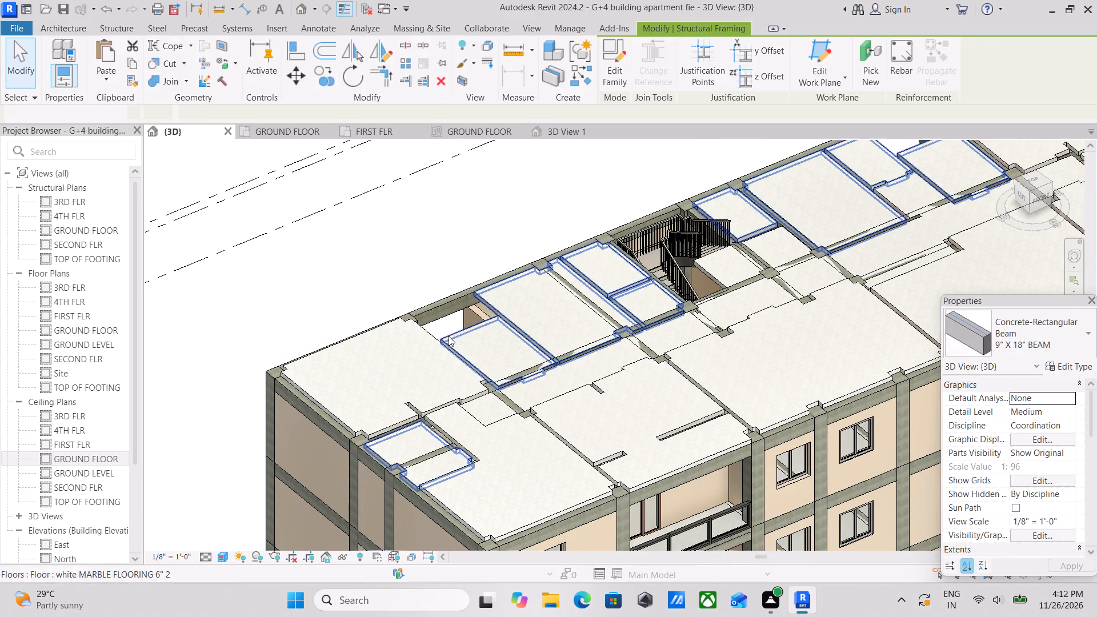
scroll(453, 326, up, 2)
click(457, 336)
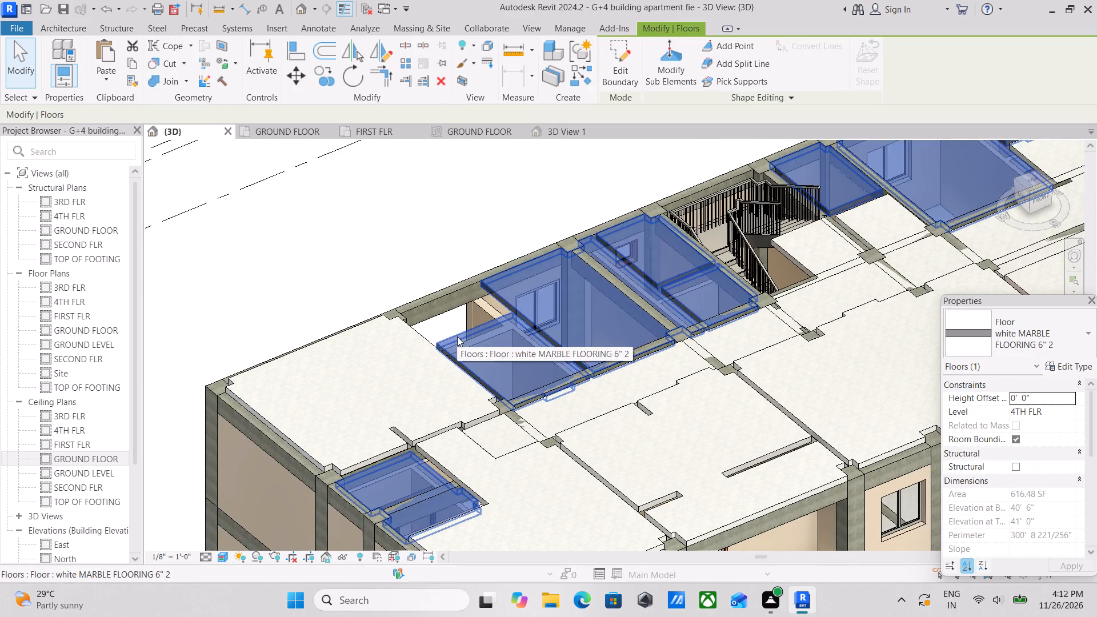
scroll(457, 336, down, 2)
middle_drag(514, 358, 413, 455)
scroll(641, 331, up, 8)
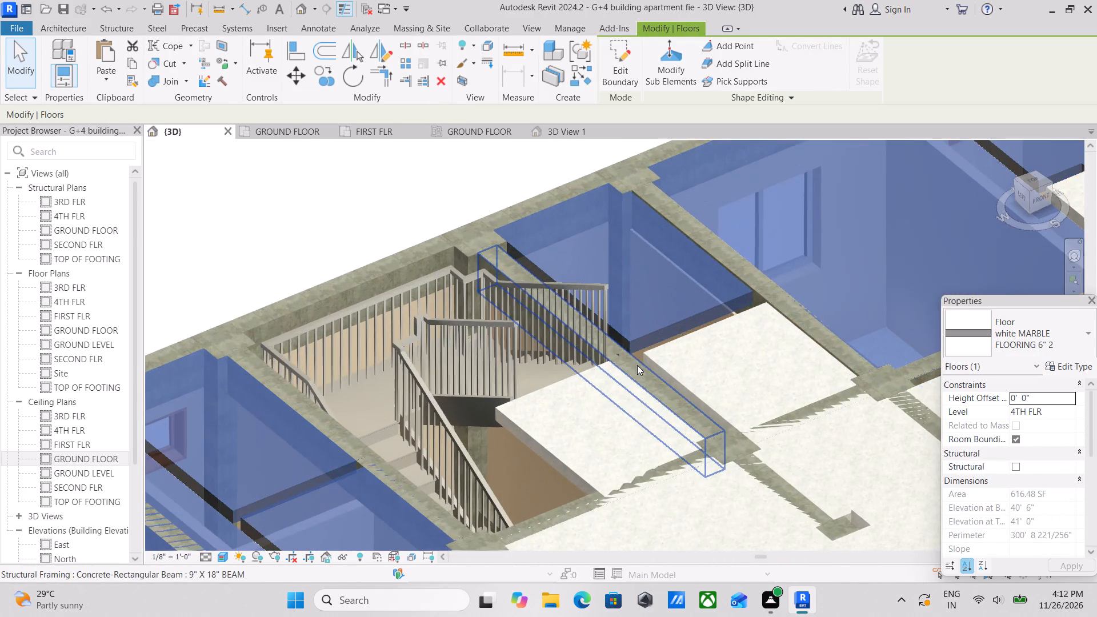
scroll(674, 409, down, 1)
scroll(713, 464, up, 13)
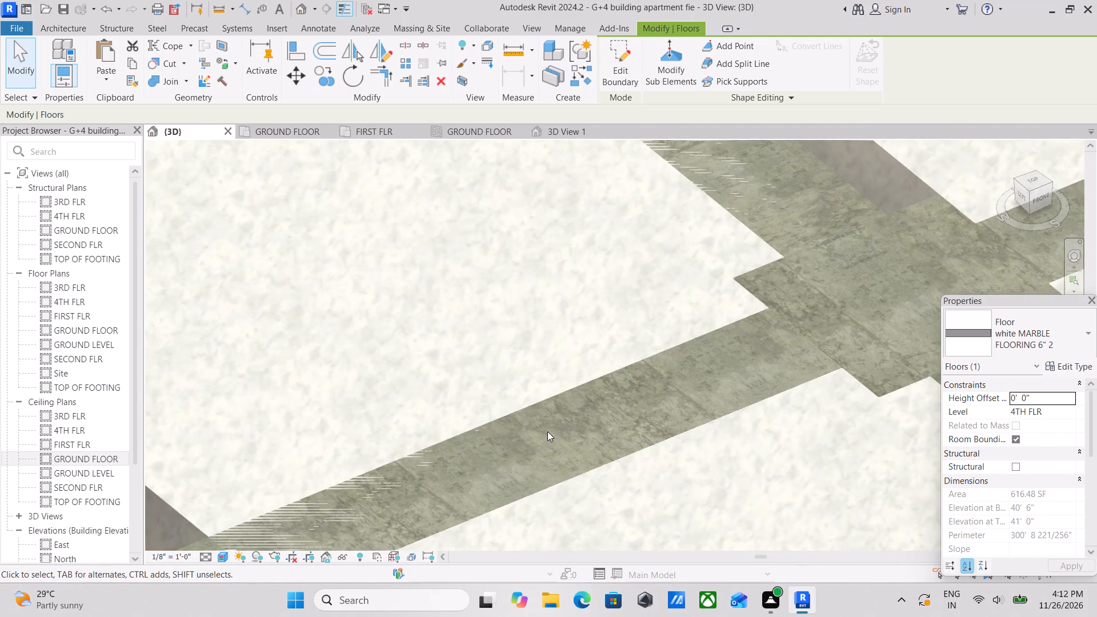
scroll(547, 431, down, 20)
key(Escape)
middle_drag(547, 431, 753, 262)
scroll(487, 374, up, 1)
middle_drag(472, 378, 587, 320)
scroll(478, 311, up, 4)
scroll(327, 303, up, 4)
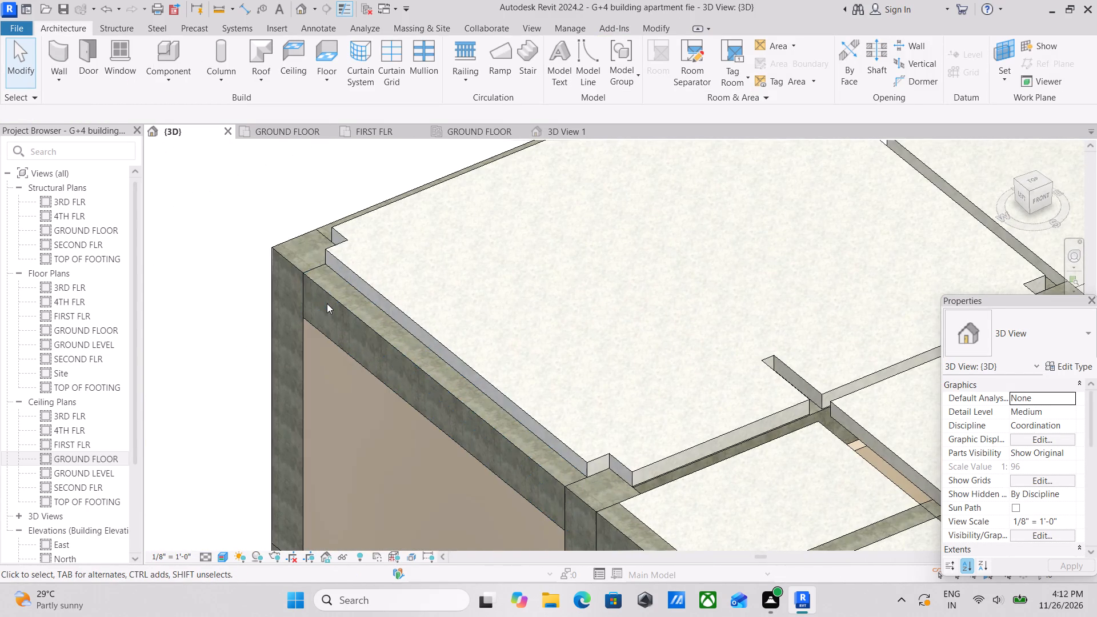
scroll(327, 303, down, 6)
middle_drag(538, 323, 495, 312)
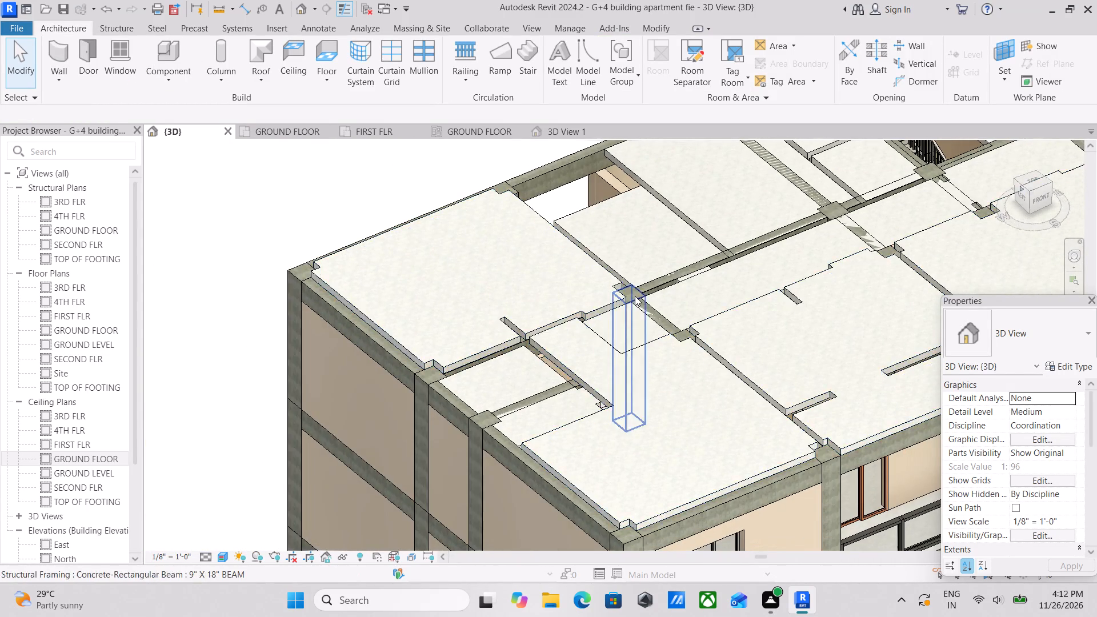
middle_drag(635, 296, 616, 364)
Delete the two 4TH FLR white MARBLE FLOORING 6" 2 floors, one over the front and corner rooms and one over the smaller rear rooms.
click(585, 343)
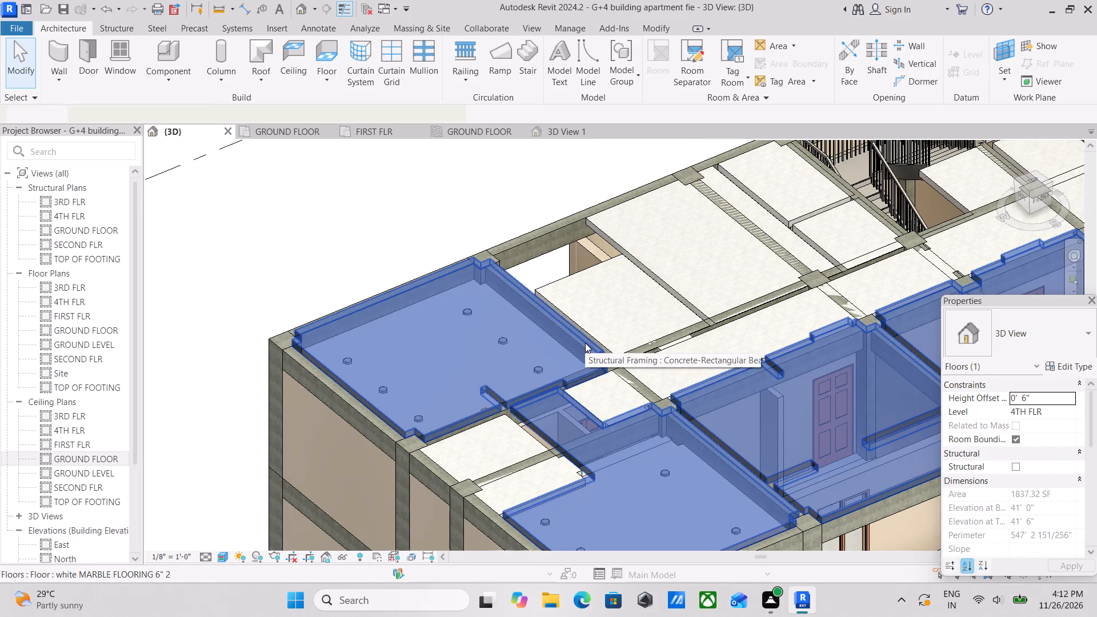
right_click(585, 343)
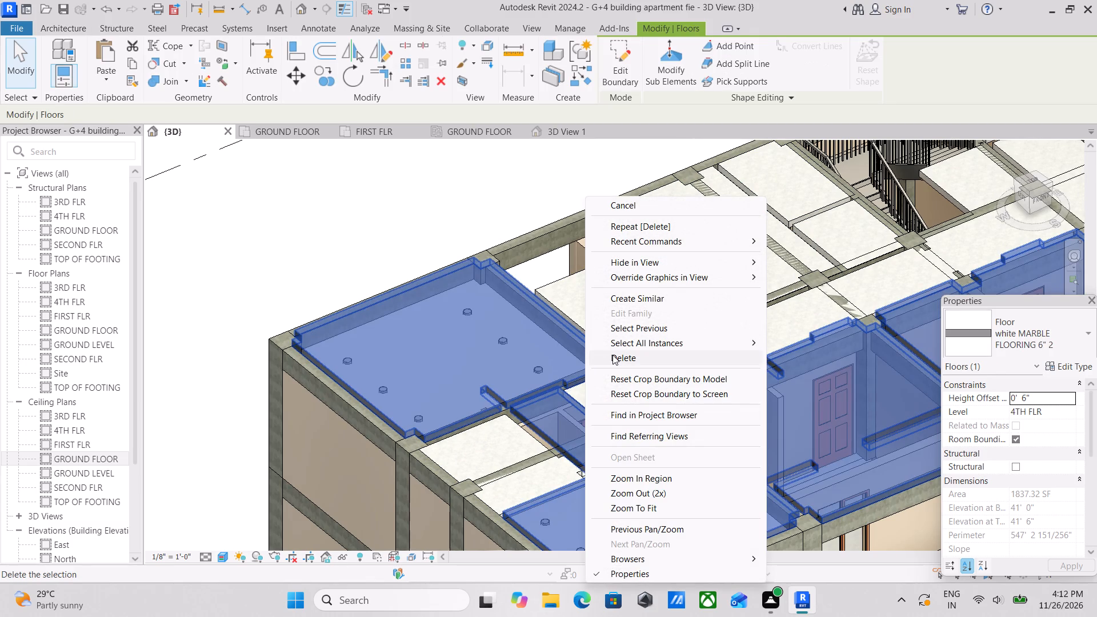
click(612, 355)
click(592, 335)
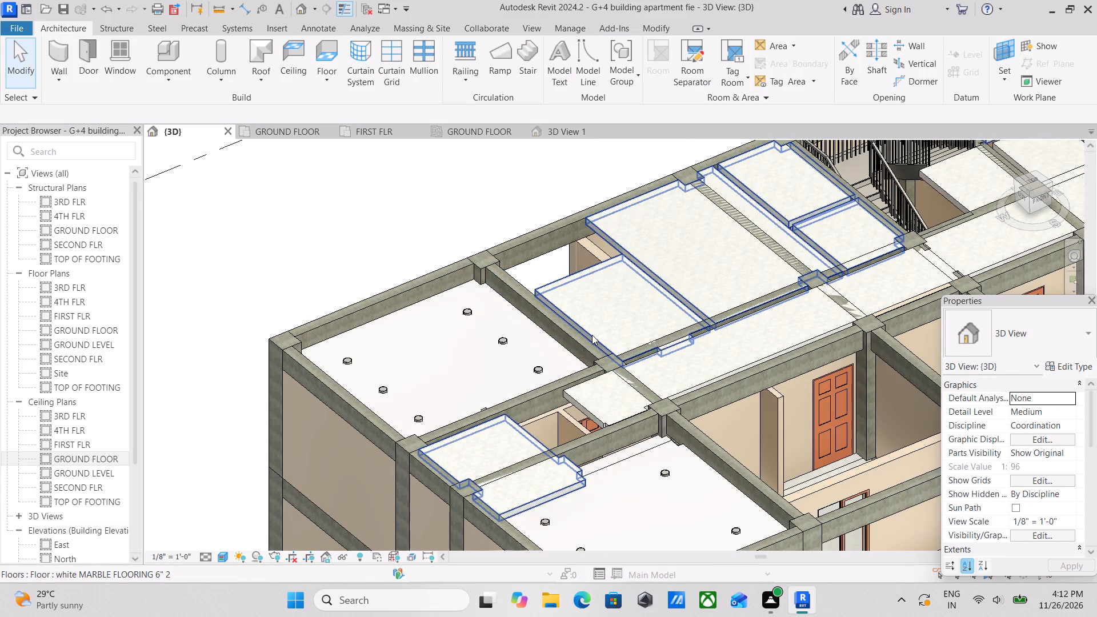
right_click(592, 335)
click(640, 359)
Delete the remaining white MARBLE FLOORING 6" 2 floor that runs along the top level's central corridor.
scroll(640, 359, down, 2)
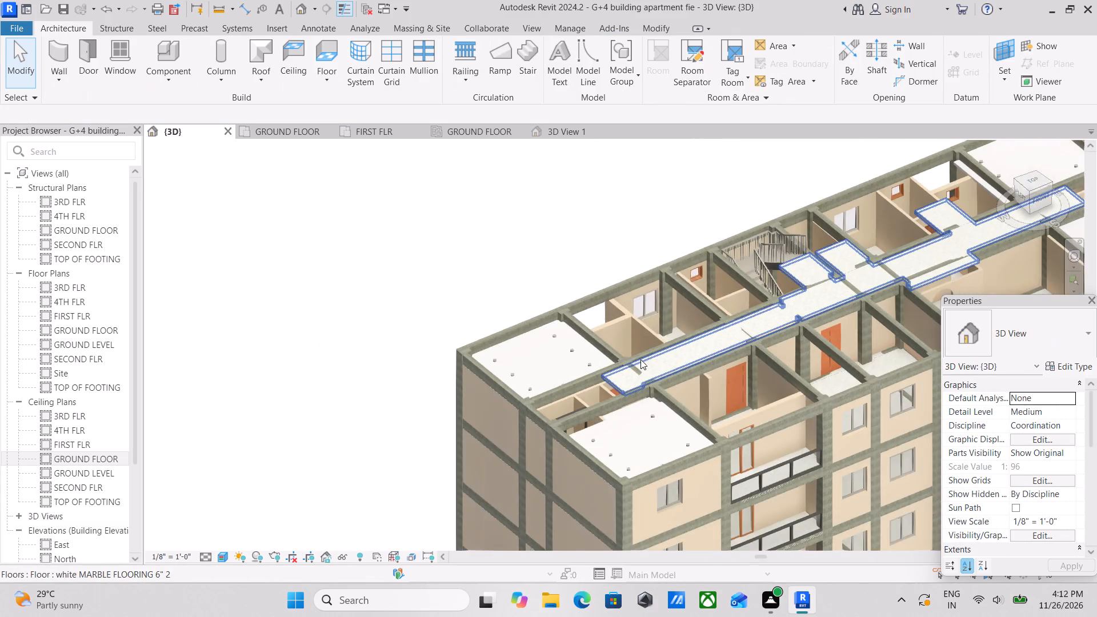
scroll(640, 359, down, 5)
middle_drag(638, 358, 622, 362)
scroll(590, 390, up, 8)
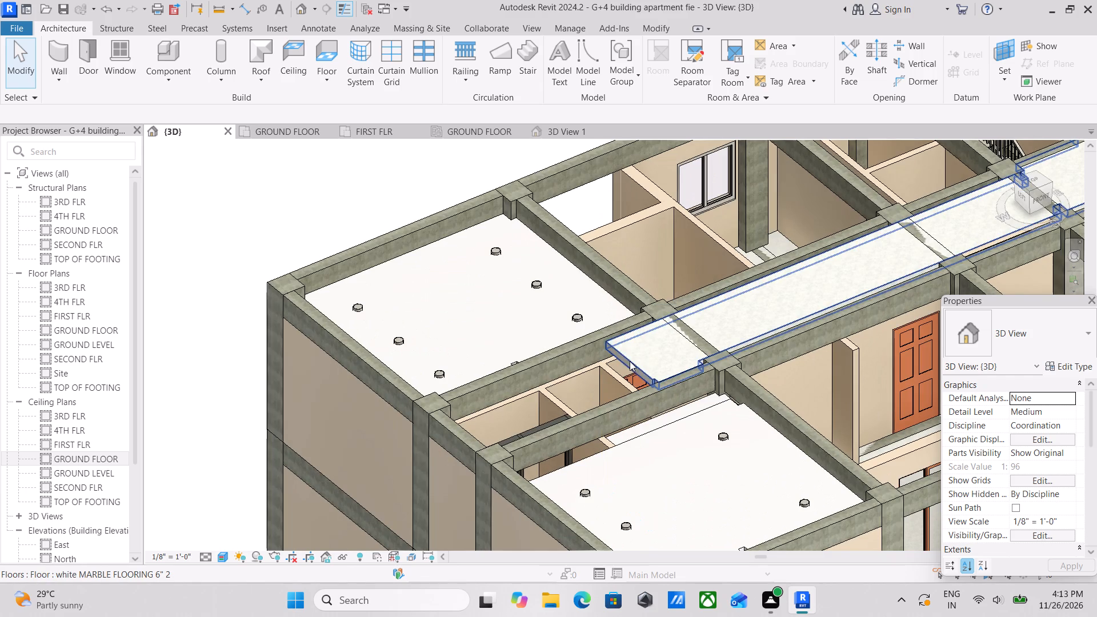
click(630, 361)
right_click(630, 361)
click(682, 355)
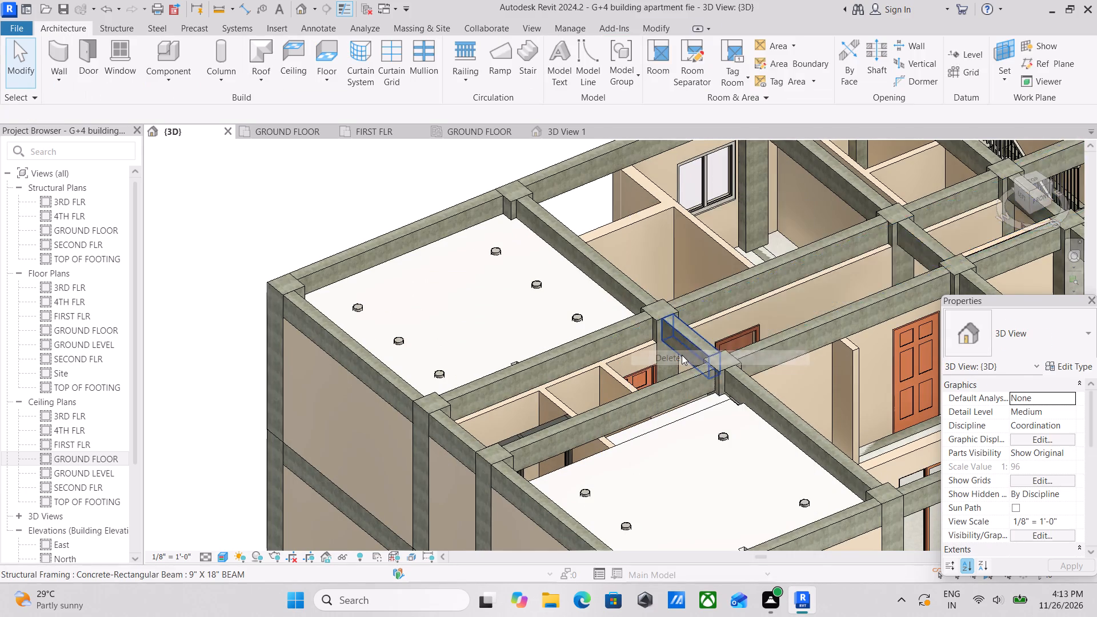
Examine the beams, columns and room floors below them around the top level's stairwell and front rooms.
scroll(682, 355, down, 5)
middle_drag(680, 355, 462, 349)
scroll(462, 349, down, 3)
scroll(611, 312, up, 7)
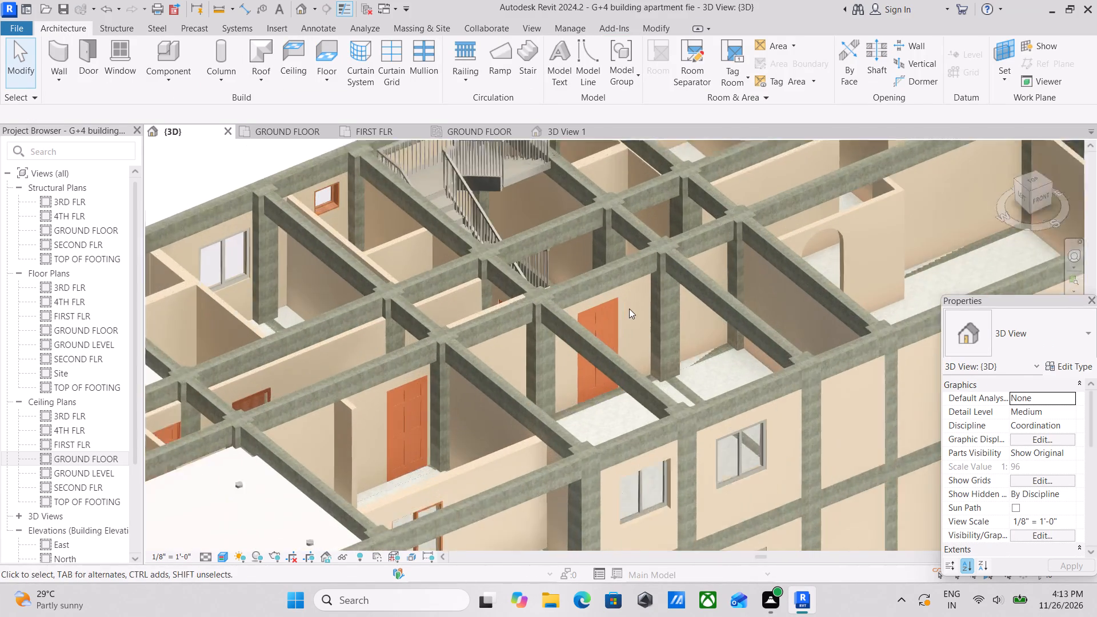
scroll(629, 308, up, 5)
scroll(677, 291, up, 1)
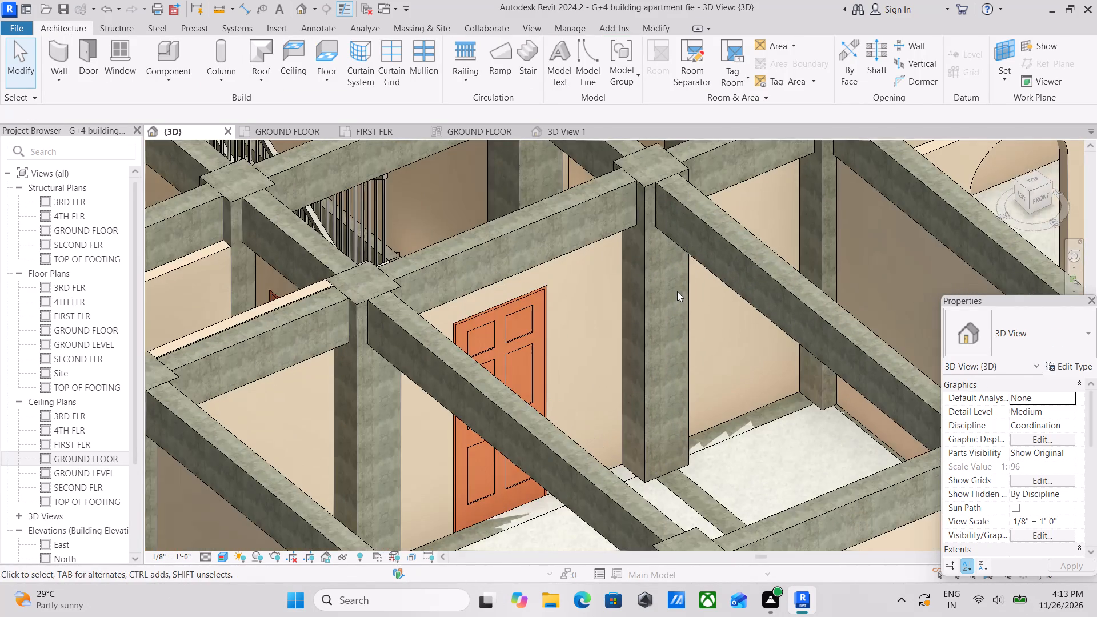
scroll(677, 291, down, 4)
scroll(634, 339, down, 1)
middle_drag(684, 322, 694, 313)
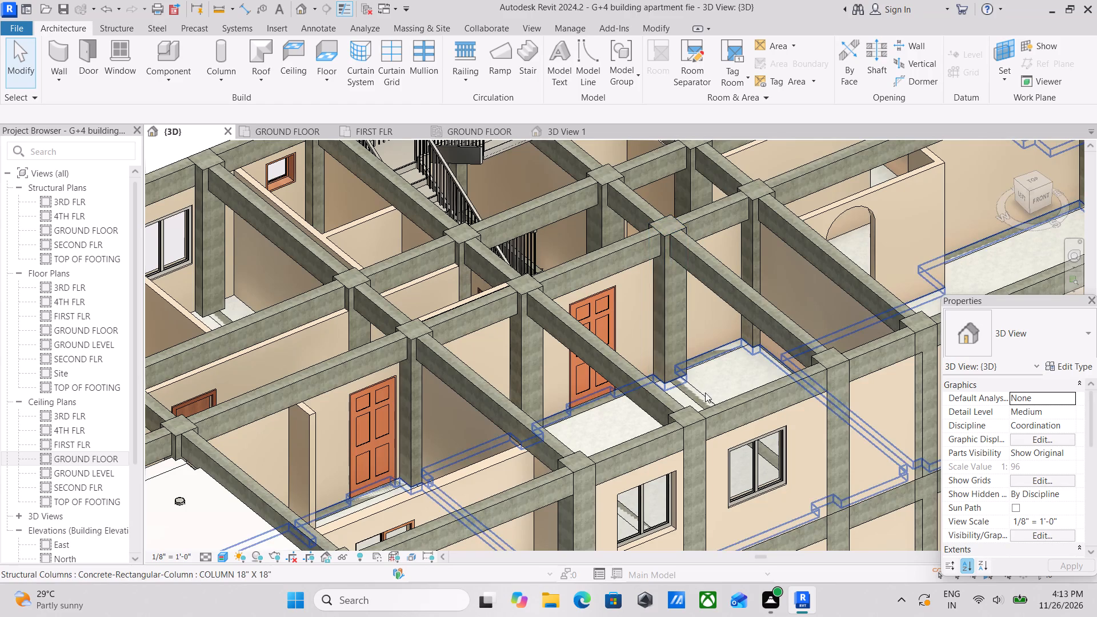
scroll(728, 371, up, 6)
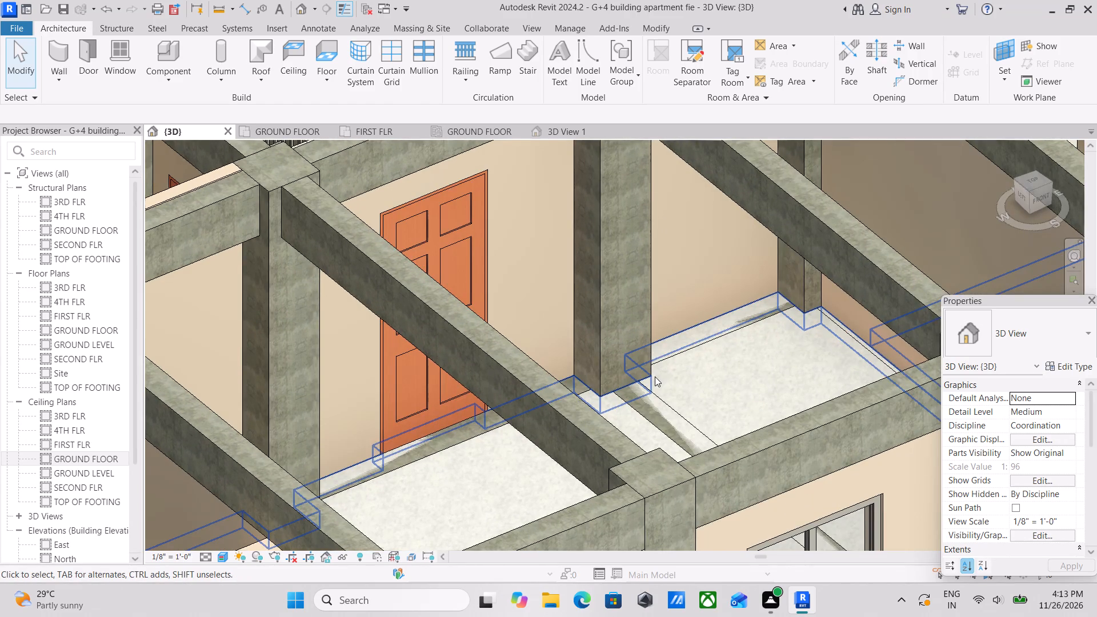
scroll(655, 376, down, 5)
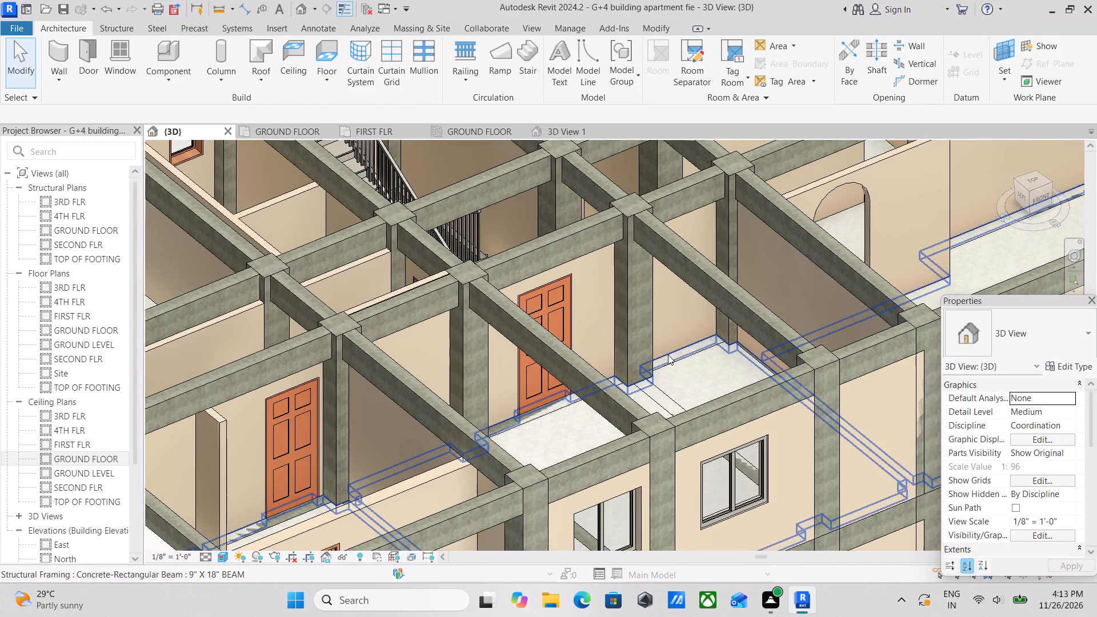
scroll(661, 358, down, 5)
Examine the building's front facade with its balconies and the corner rooms across all floors.
middle_drag(531, 388, 638, 312)
scroll(968, 133, down, 3)
scroll(773, 251, down, 1)
middle_drag(772, 251, 732, 263)
scroll(675, 354, up, 1)
middle_drag(675, 354, 674, 267)
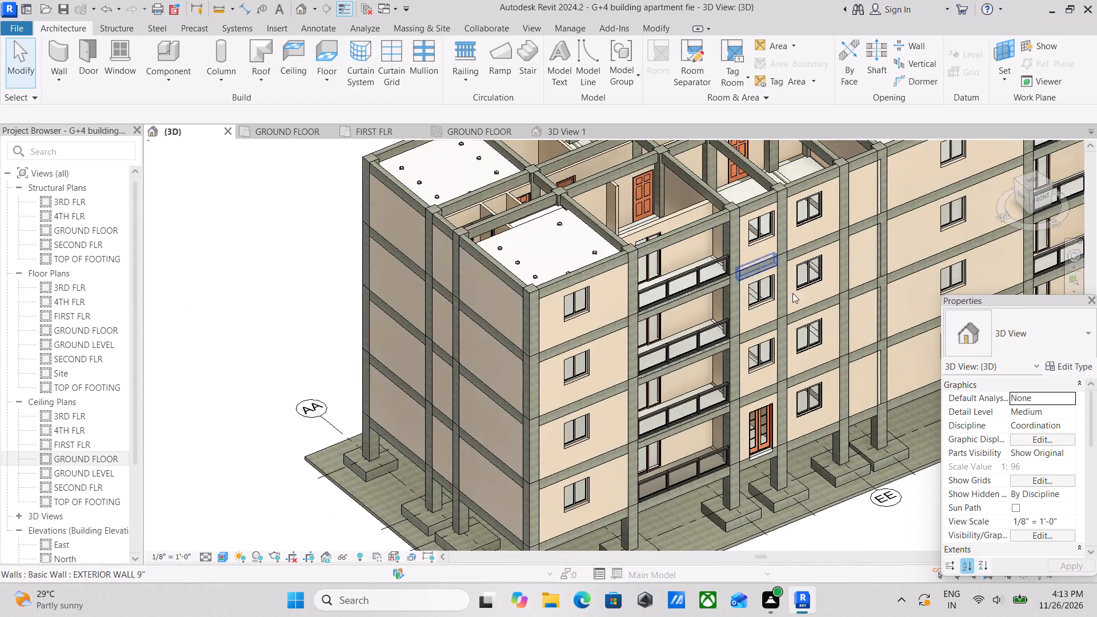
middle_drag(798, 302, 779, 271)
scroll(627, 329, up, 4)
scroll(469, 316, up, 2)
scroll(465, 315, down, 2)
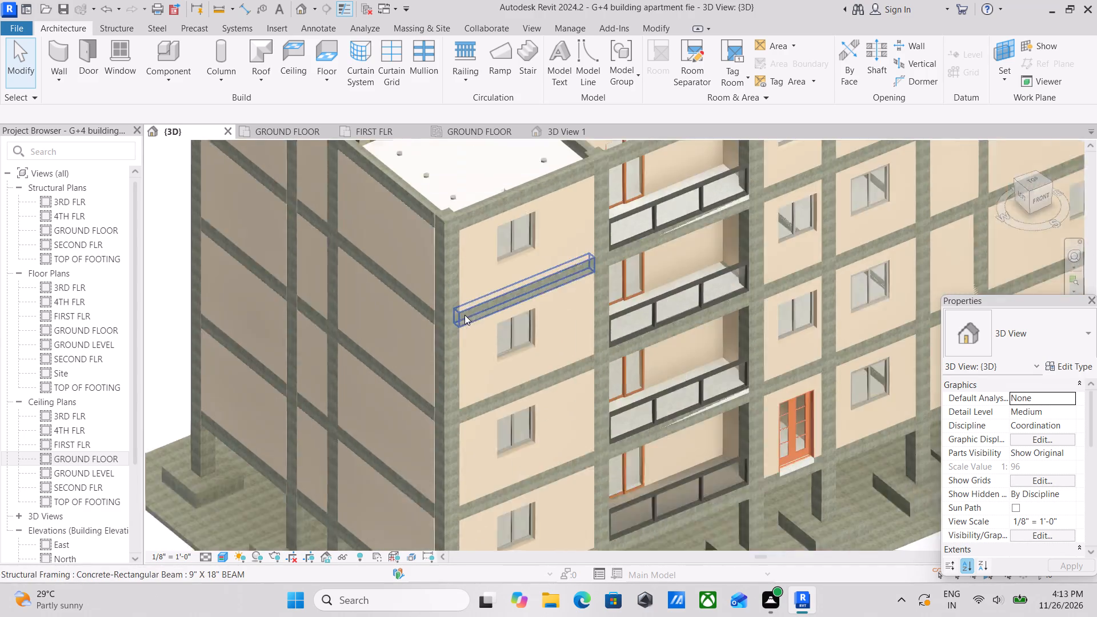
scroll(465, 315, down, 4)
middle_drag(477, 311, 478, 347)
scroll(591, 312, down, 2)
middle_drag(591, 312, 597, 396)
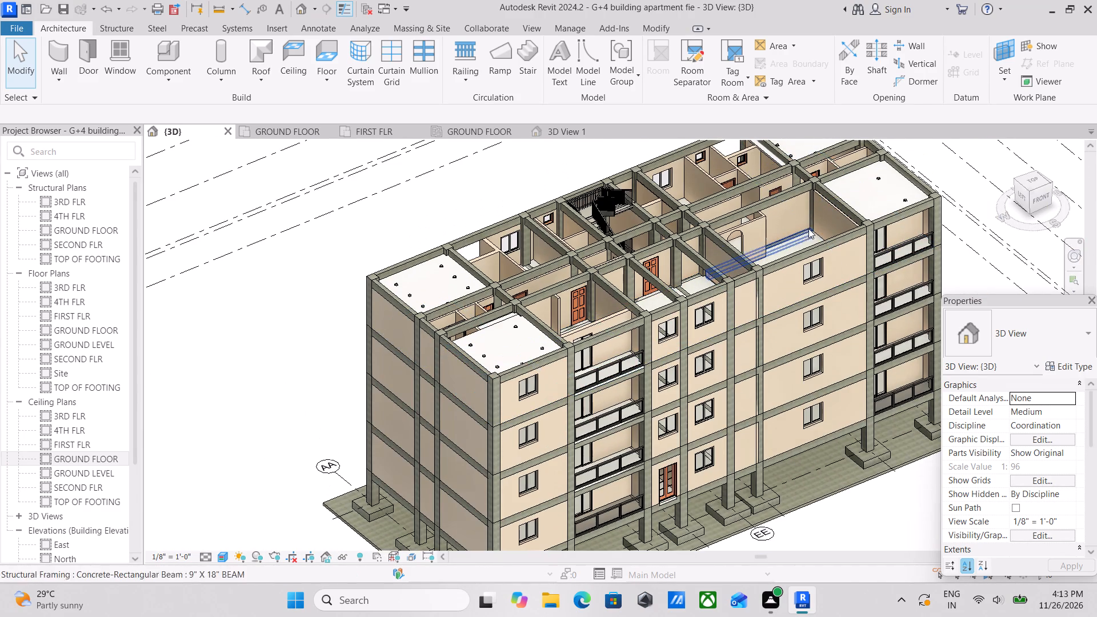
Check the building in front view against the levels, and inspect the open top level from above at an angle.
click(1042, 198)
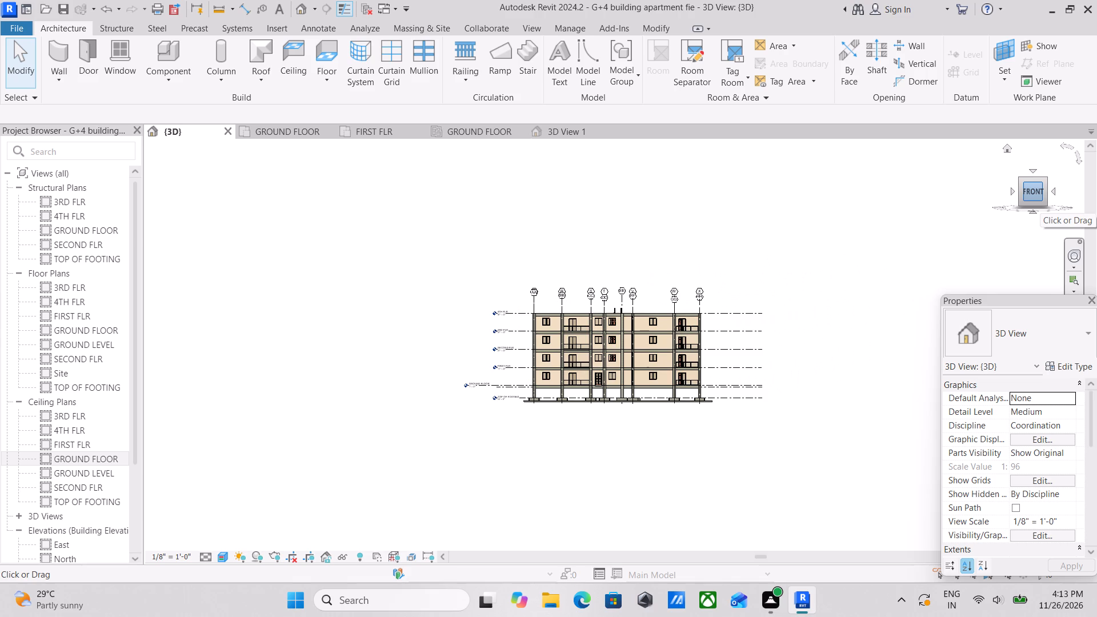
scroll(561, 312, up, 6)
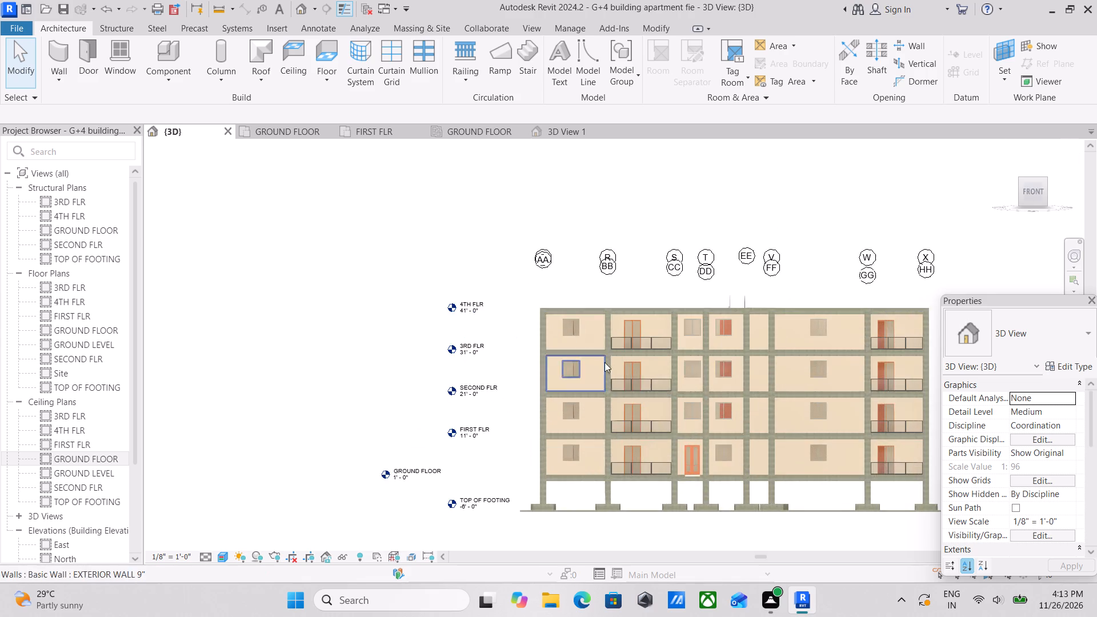
scroll(632, 364, up, 1)
middle_drag(624, 361, 553, 346)
scroll(583, 351, down, 2)
shift+middle_drag(606, 360, 642, 443)
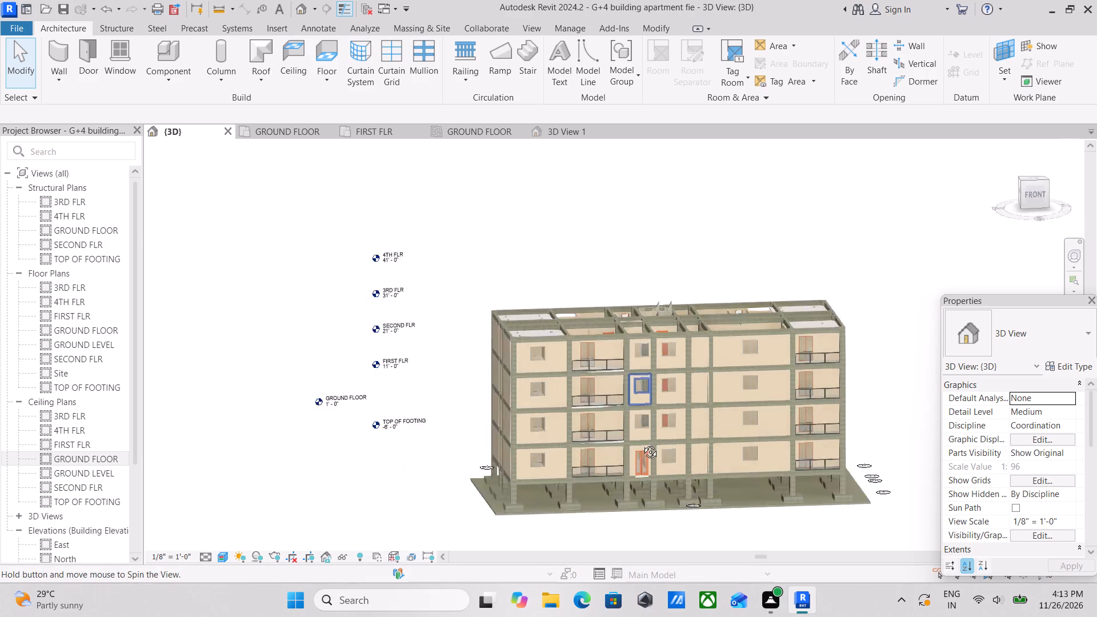
shift+middle_drag(642, 443, 693, 464)
scroll(754, 423, up, 2)
scroll(777, 350, up, 1)
middle_drag(776, 350, 791, 419)
scroll(791, 419, up, 2)
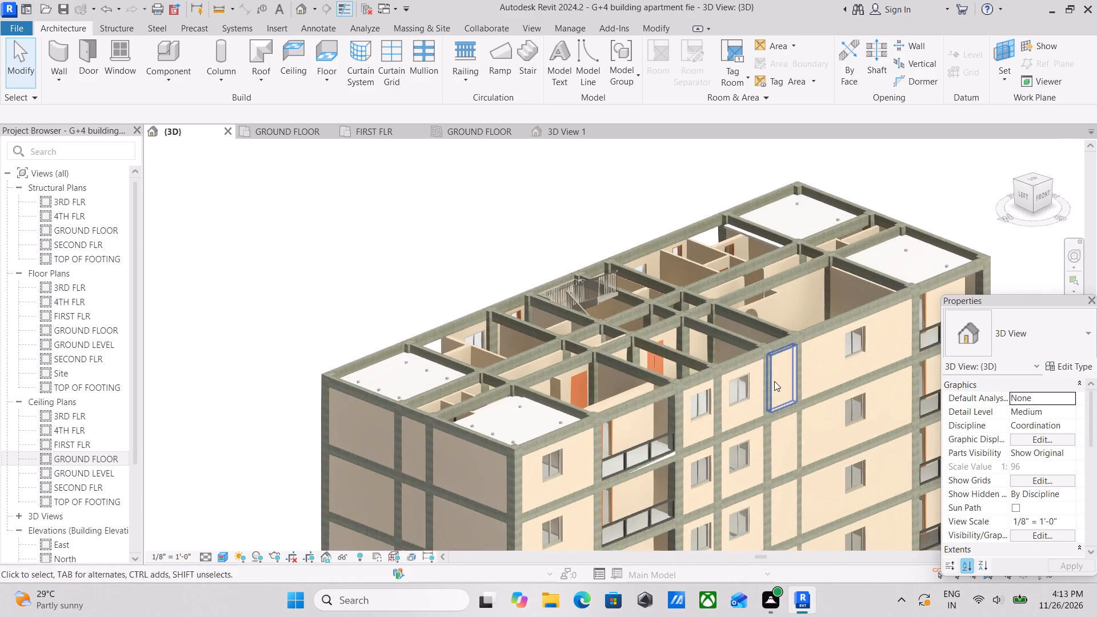
scroll(774, 381, up, 3)
scroll(668, 360, down, 1)
middle_drag(665, 360, 659, 356)
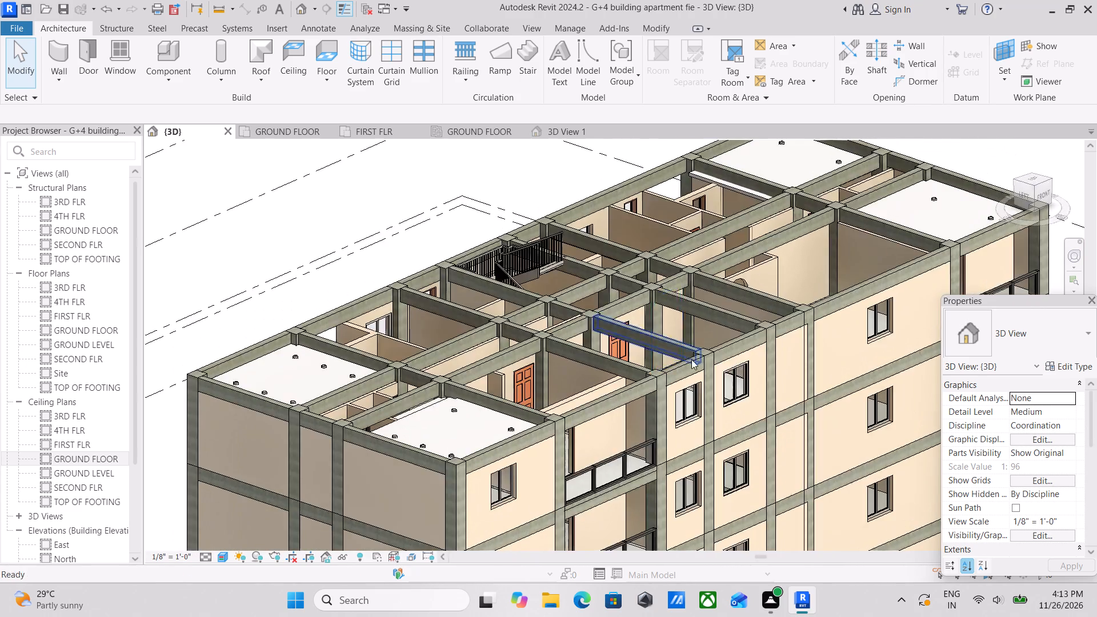
shift+middle_drag(752, 361, 734, 363)
middle_drag(753, 370, 647, 334)
shift+middle_drag(746, 332, 843, 315)
middle_drag(731, 335, 592, 431)
middle_drag(684, 411, 736, 429)
middle_drag(736, 429, 732, 447)
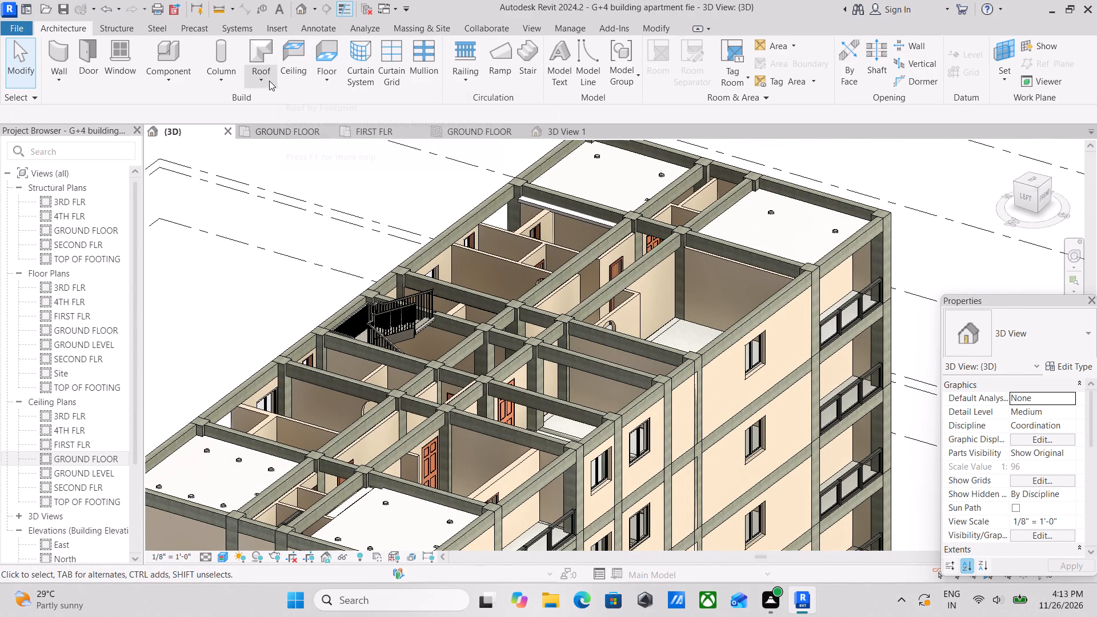
Start a roof by footprint placed on the 4TH FLR level.
click(271, 79)
click(332, 69)
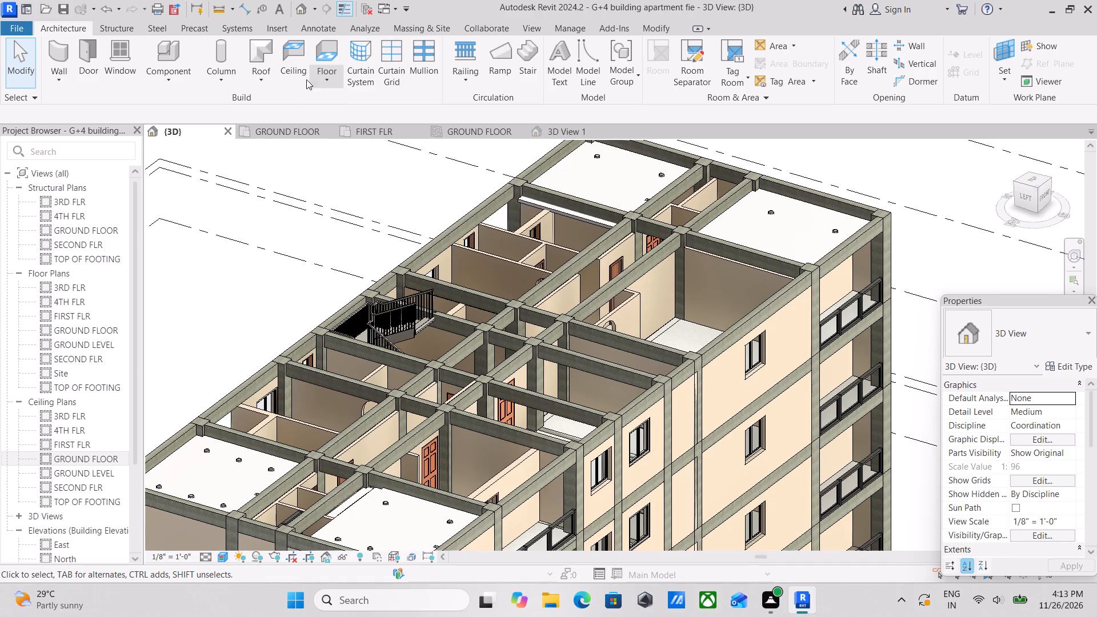
click(323, 74)
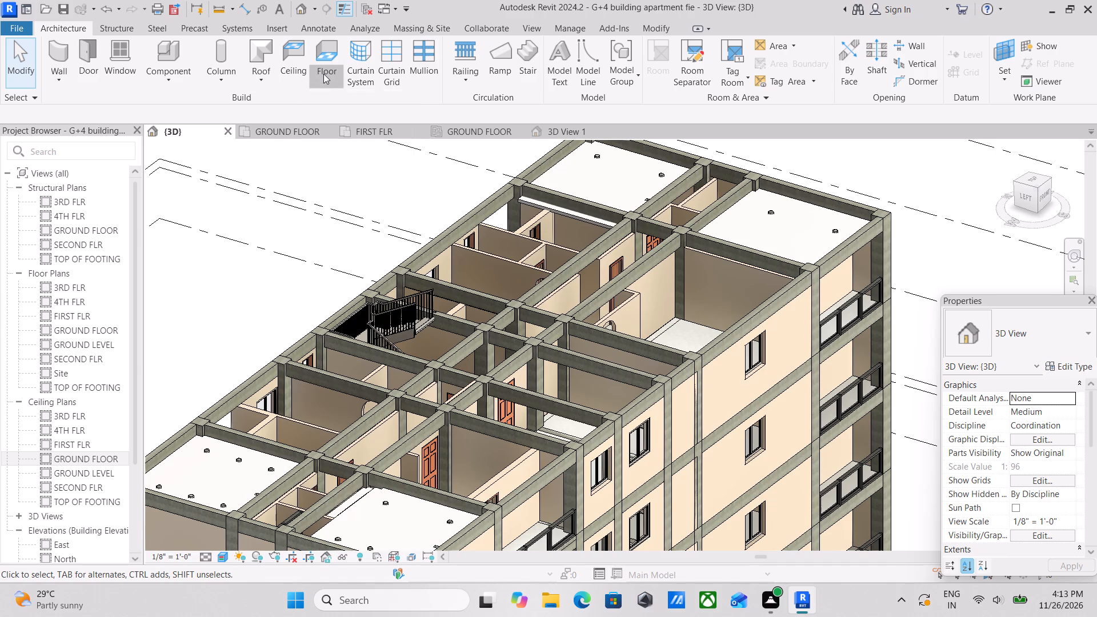
click(323, 74)
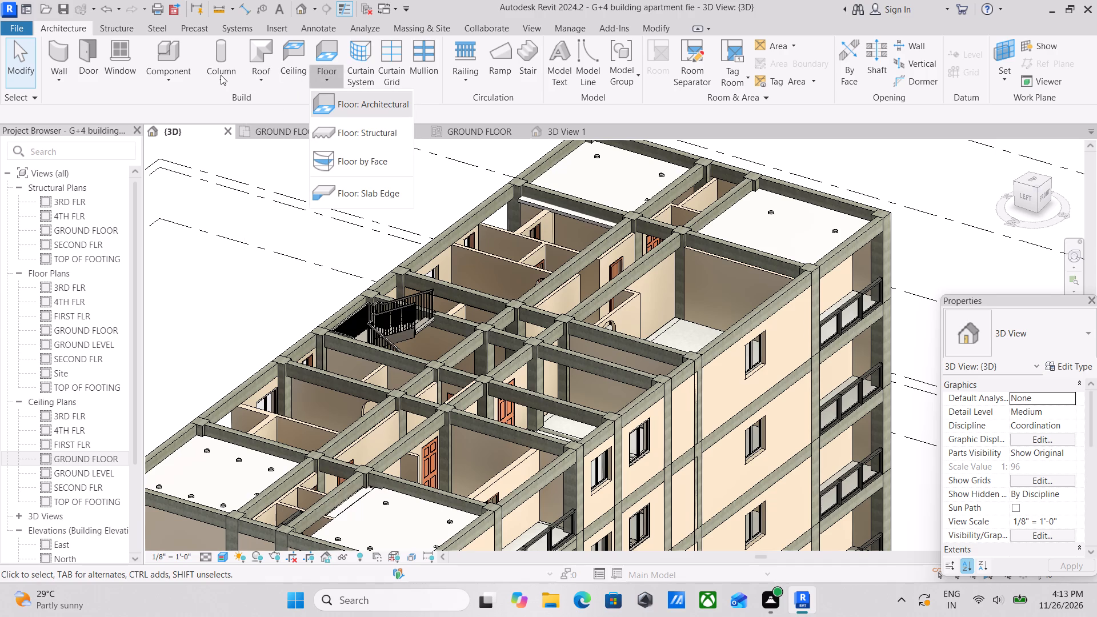
click(265, 70)
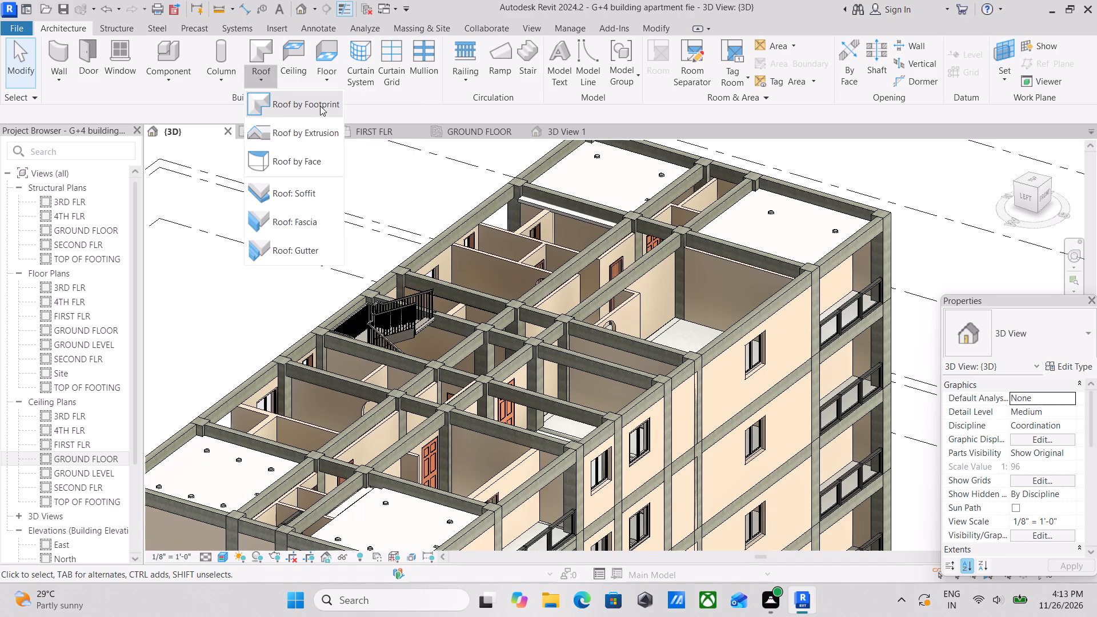
click(320, 106)
click(518, 303)
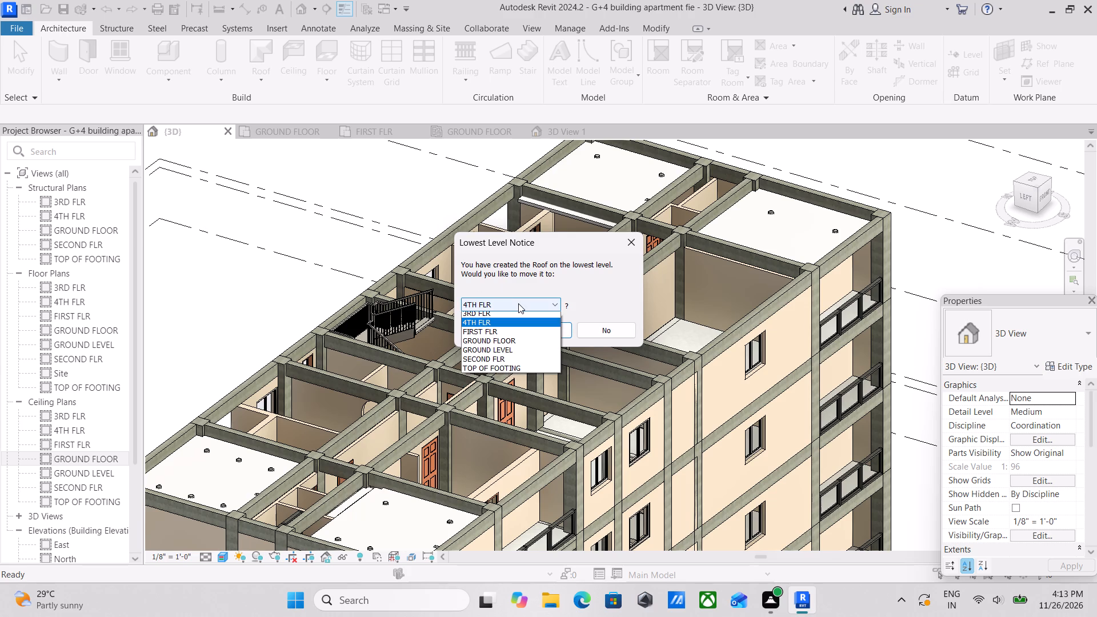
click(518, 303)
click(550, 329)
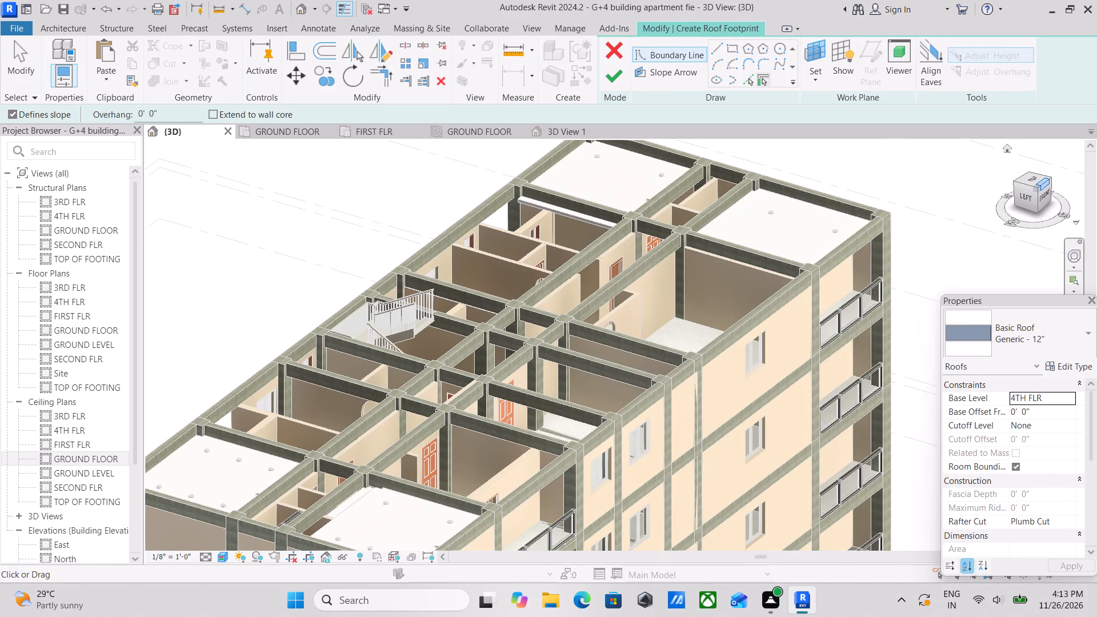
Inspect the building's outline from directly above, around the corner room's beams and columns.
click(1039, 179)
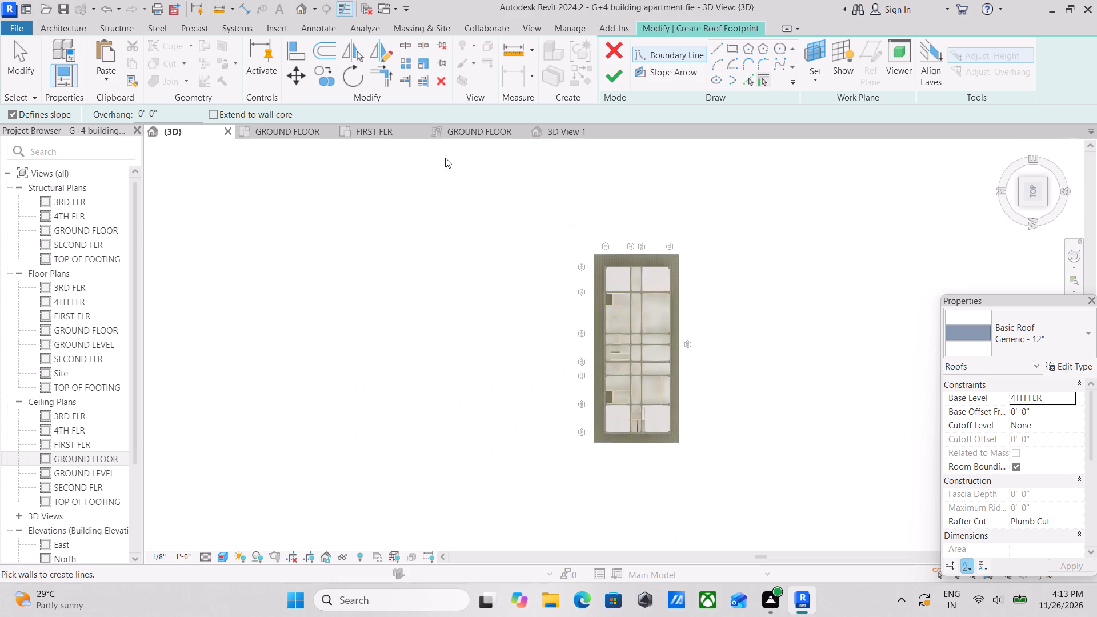
scroll(410, 150, up, 2)
scroll(486, 111, up, 1)
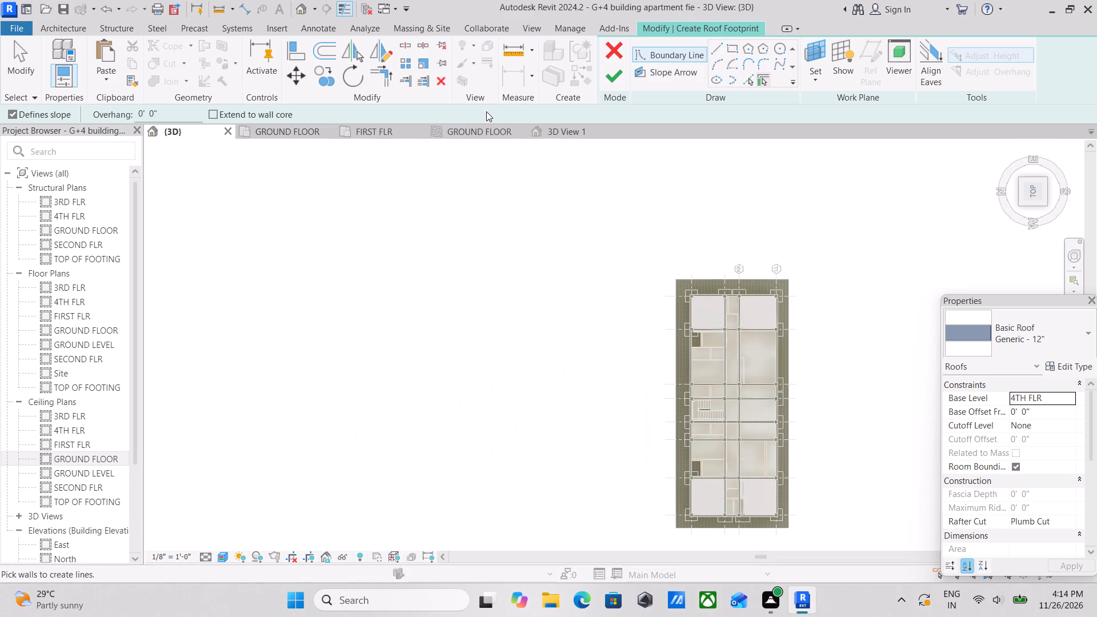
scroll(486, 111, up, 1)
scroll(679, 331, up, 4)
scroll(759, 321, up, 14)
scroll(515, 214, up, 4)
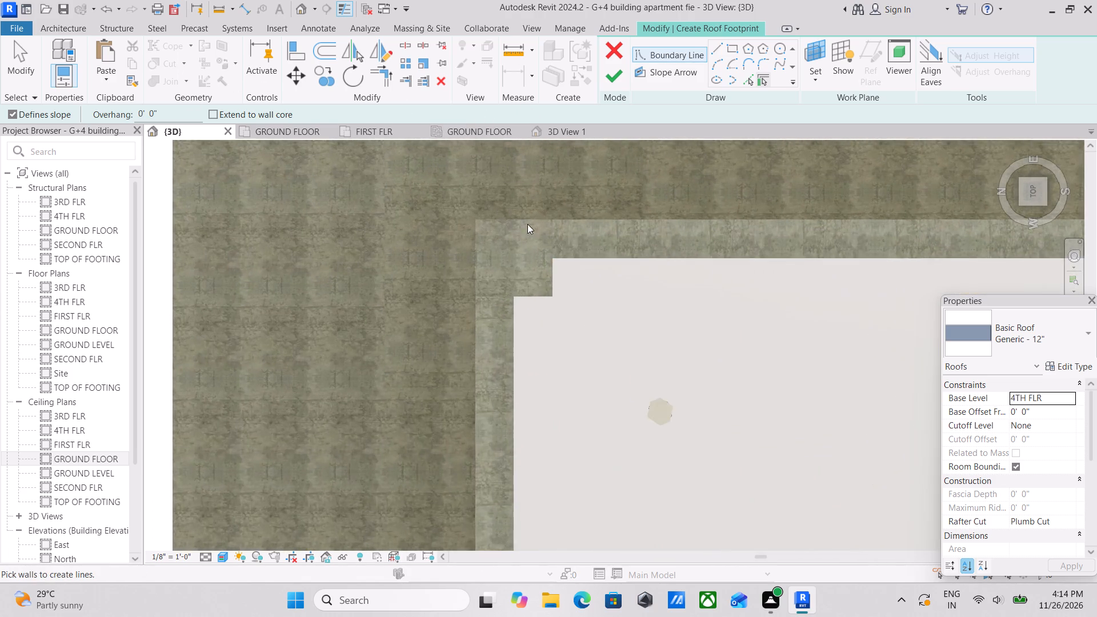
scroll(695, 249, down, 2)
middle_drag(690, 249, 652, 255)
scroll(594, 255, down, 1)
middle_drag(594, 255, 482, 221)
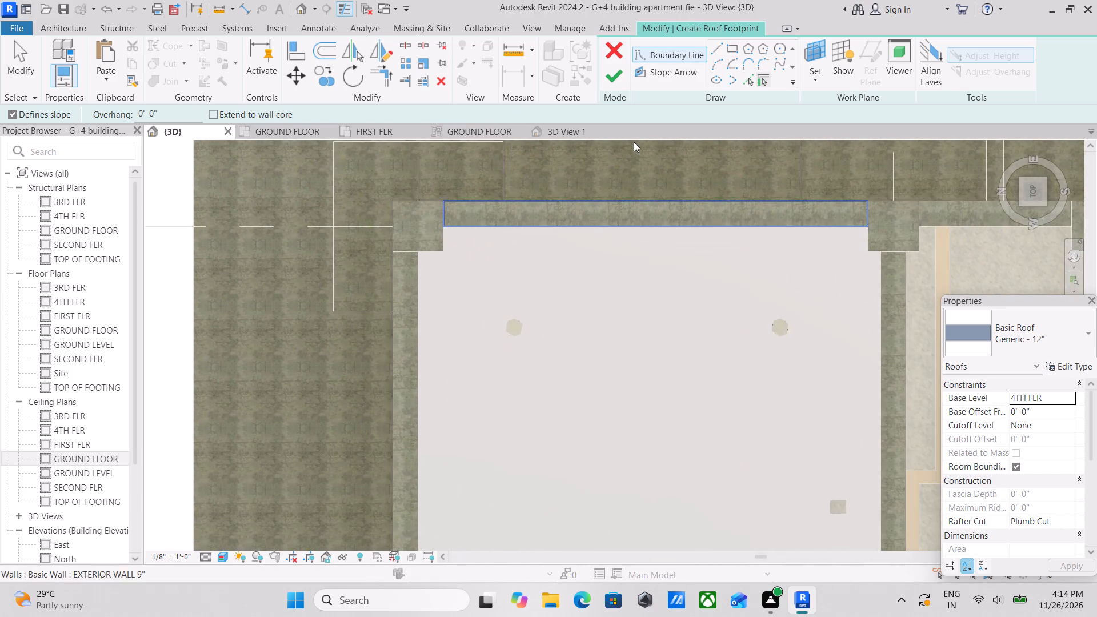
scroll(634, 142, down, 2)
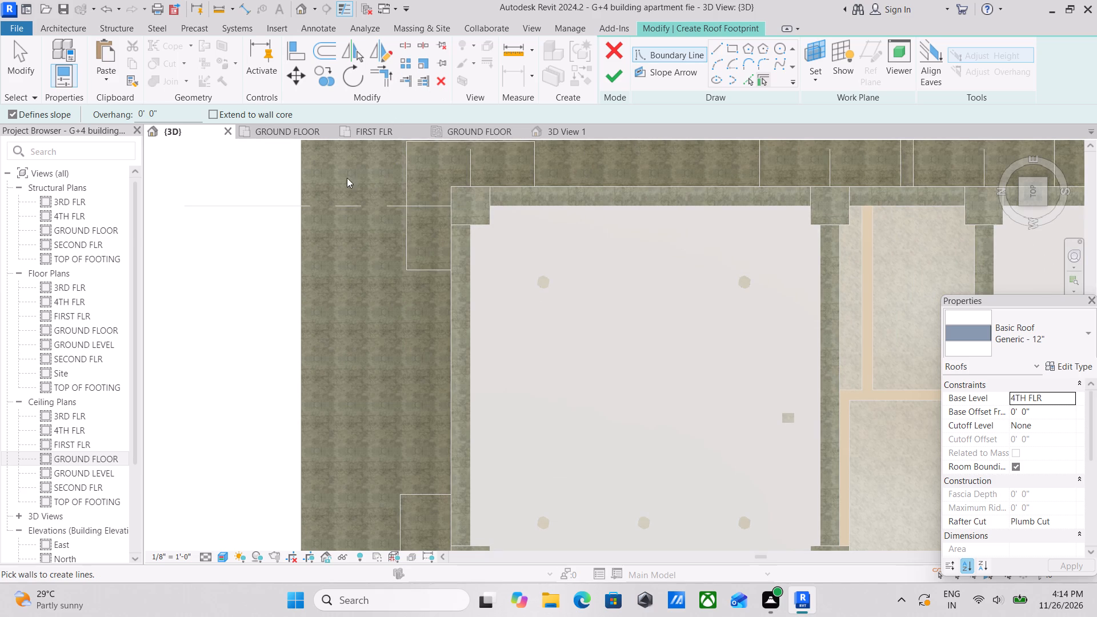
Open the 4TH FLR floor plan with the whole grid in view for the roof footprint sketch.
double_click(59, 301)
scroll(572, 388, up, 3)
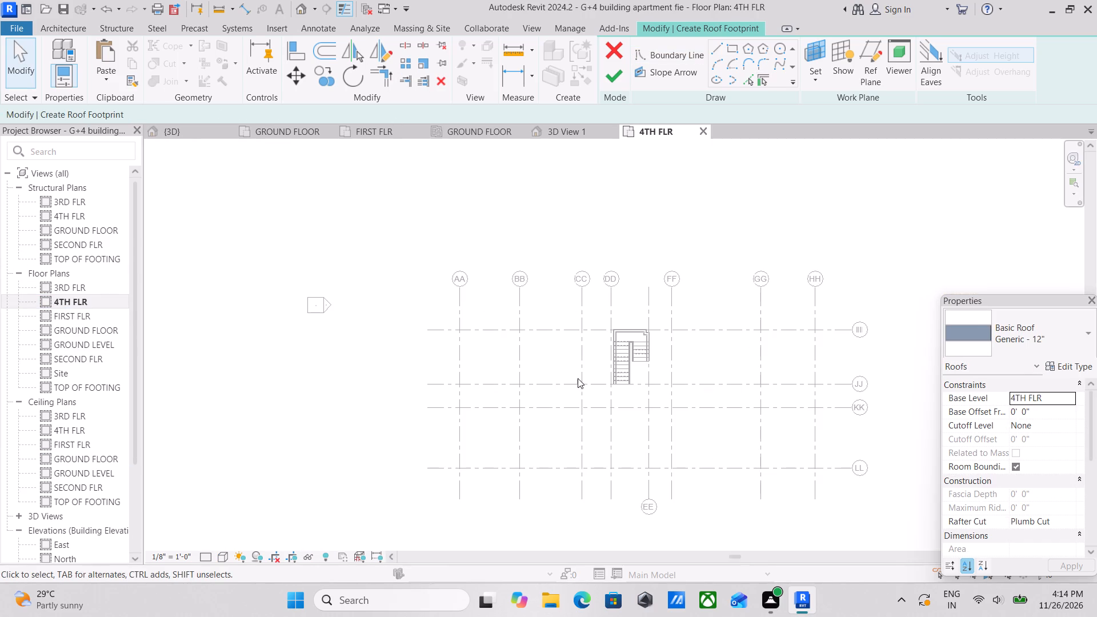
scroll(675, 359, up, 4)
scroll(658, 297, up, 3)
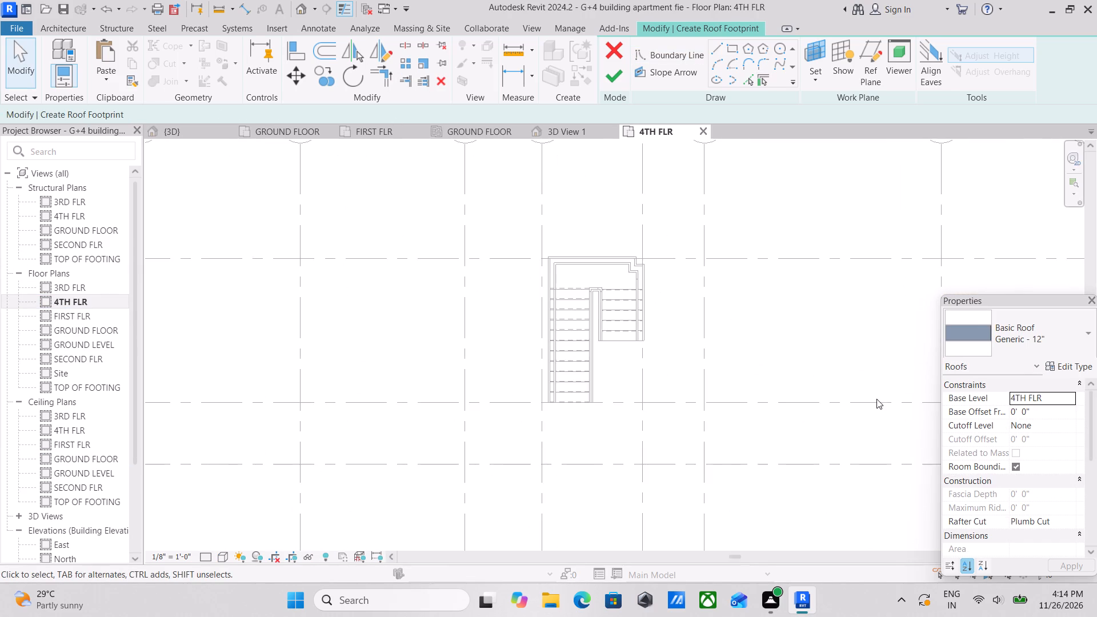
scroll(799, 386, down, 3)
scroll(659, 360, down, 5)
middle_drag(688, 376, 627, 322)
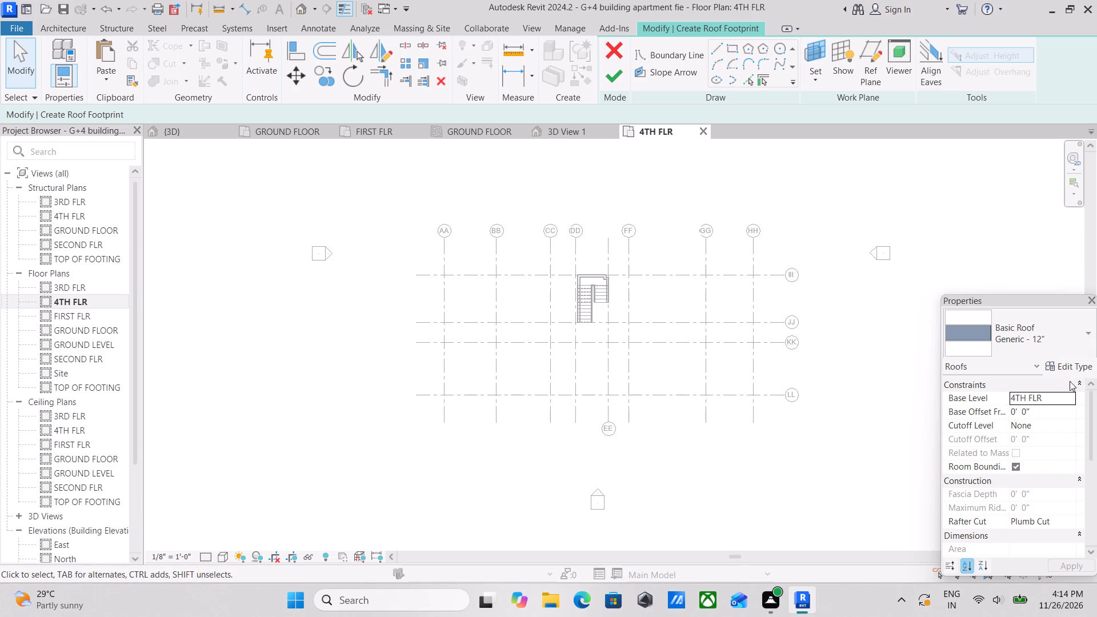
Duplicate the Generic - 12" roof type under the name ROOFING 1'.
click(1067, 367)
click(1042, 137)
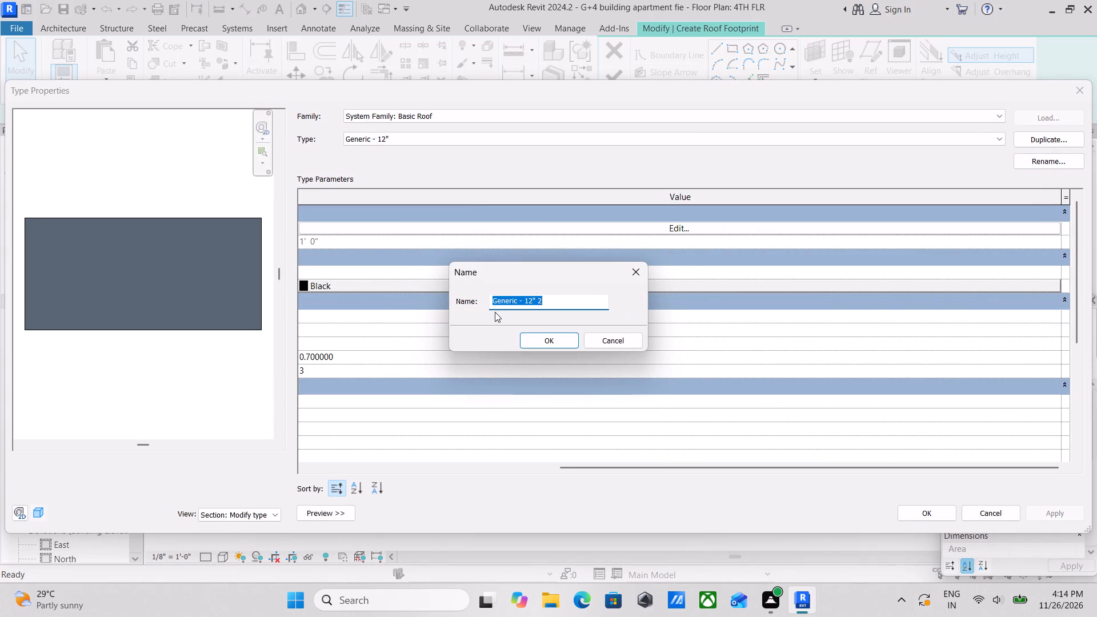
text(ROOG)
key(BackSpace)
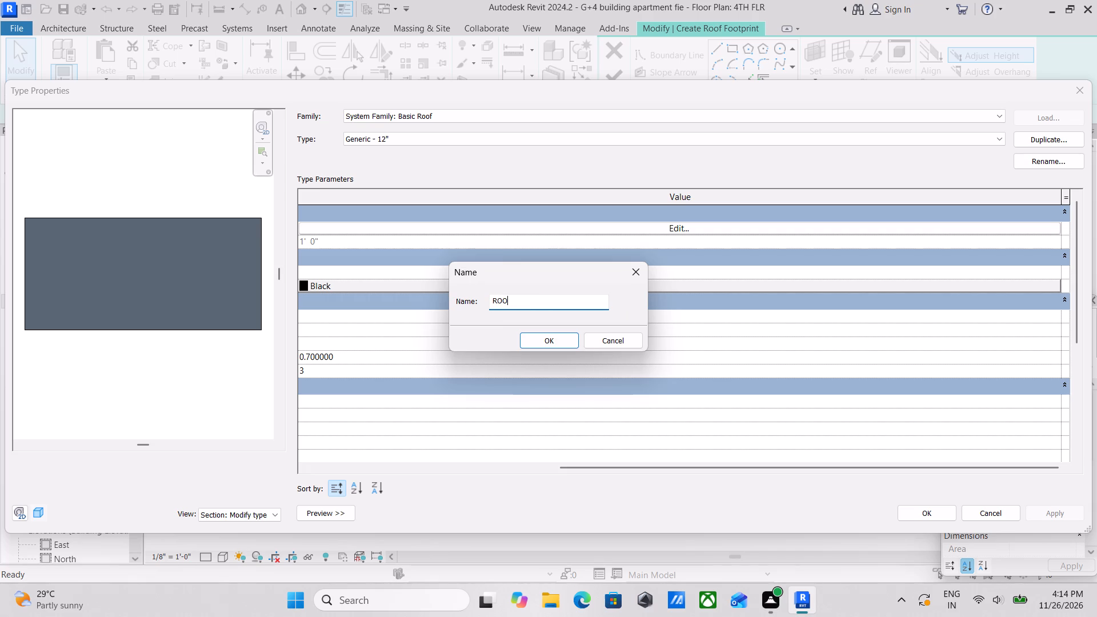
text(FING)
key(space)
text(1')
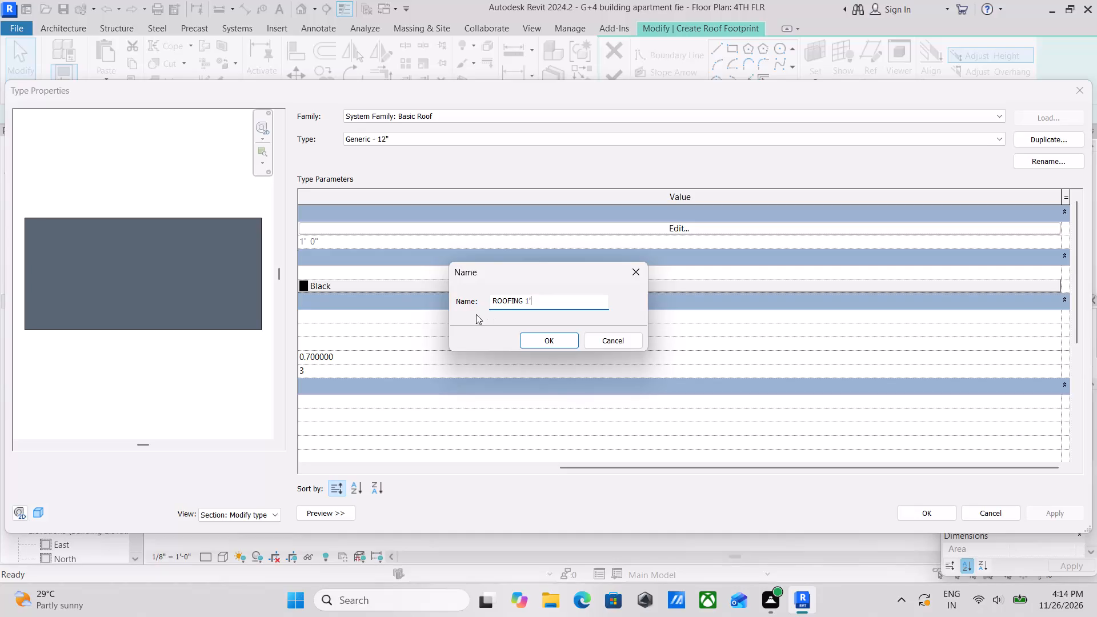
click(541, 341)
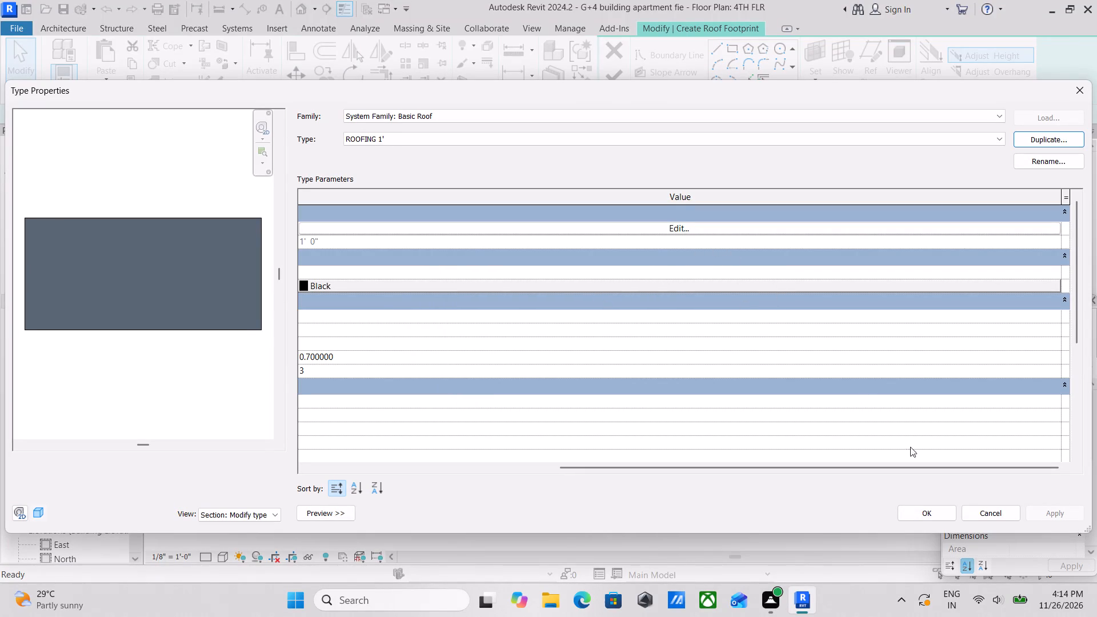
Create a new material named ROOFING 1' from the Structure layer of the roof type's assembly.
click(696, 222)
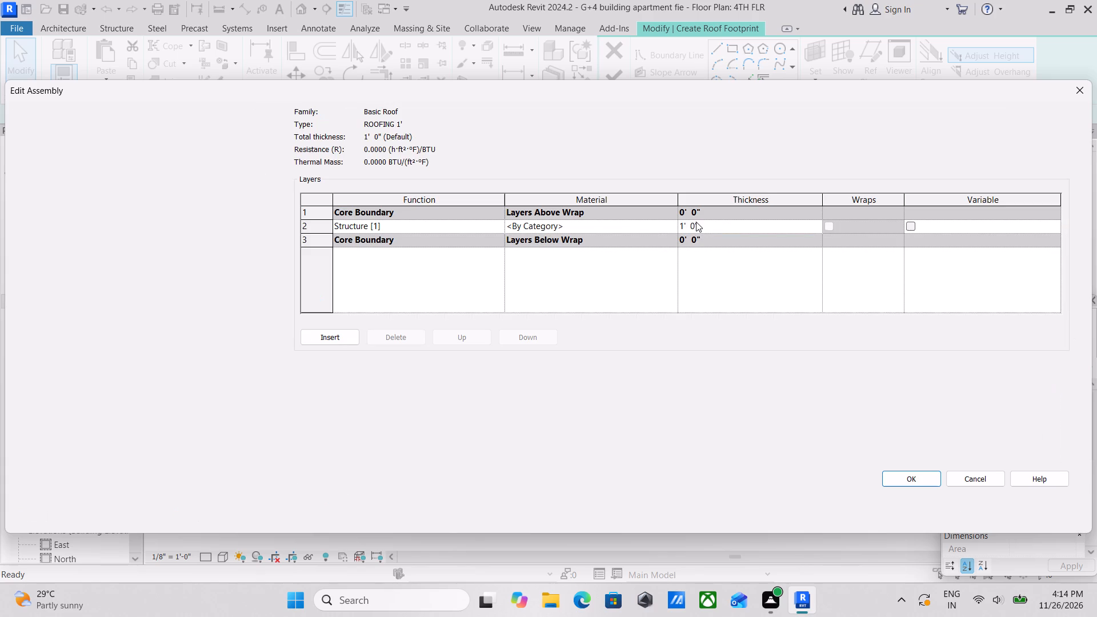
click(651, 221)
click(674, 222)
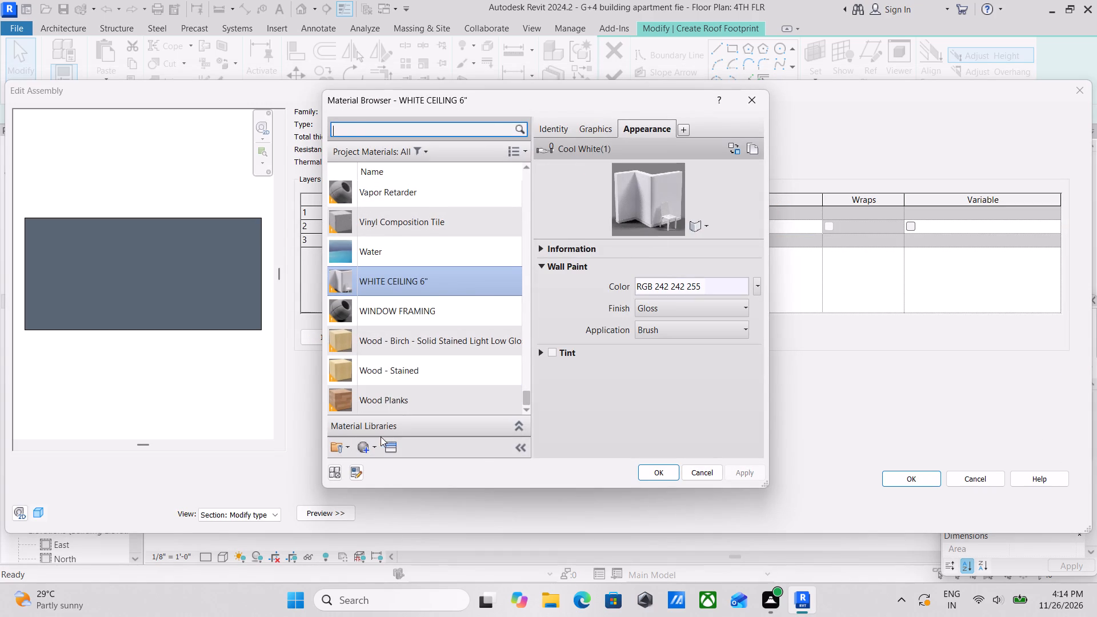
click(366, 446)
click(383, 465)
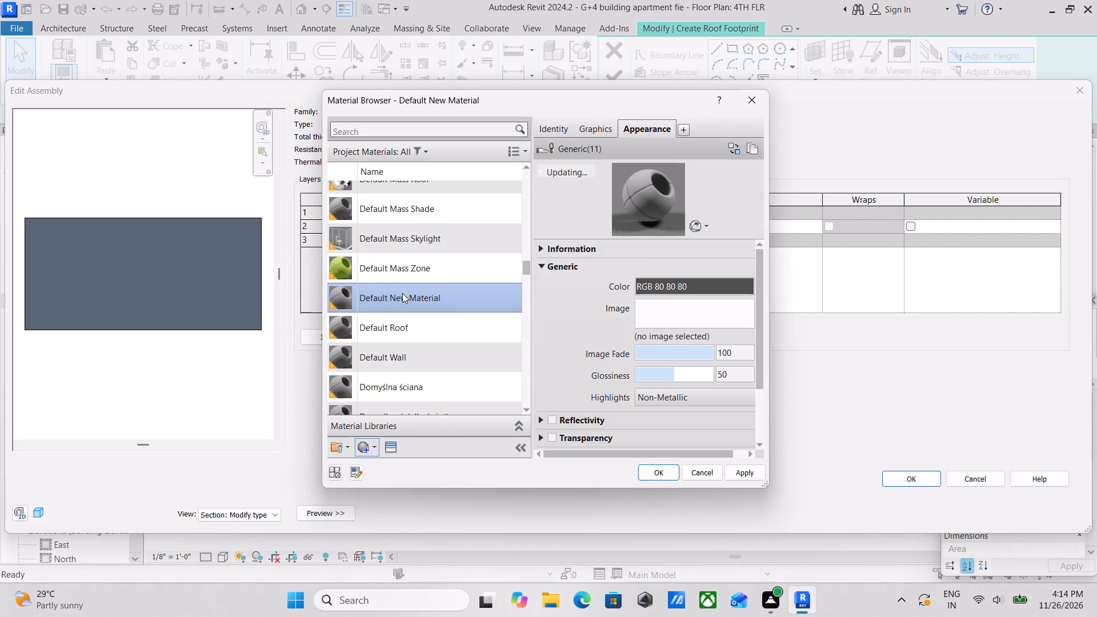
right_click(402, 293)
click(454, 341)
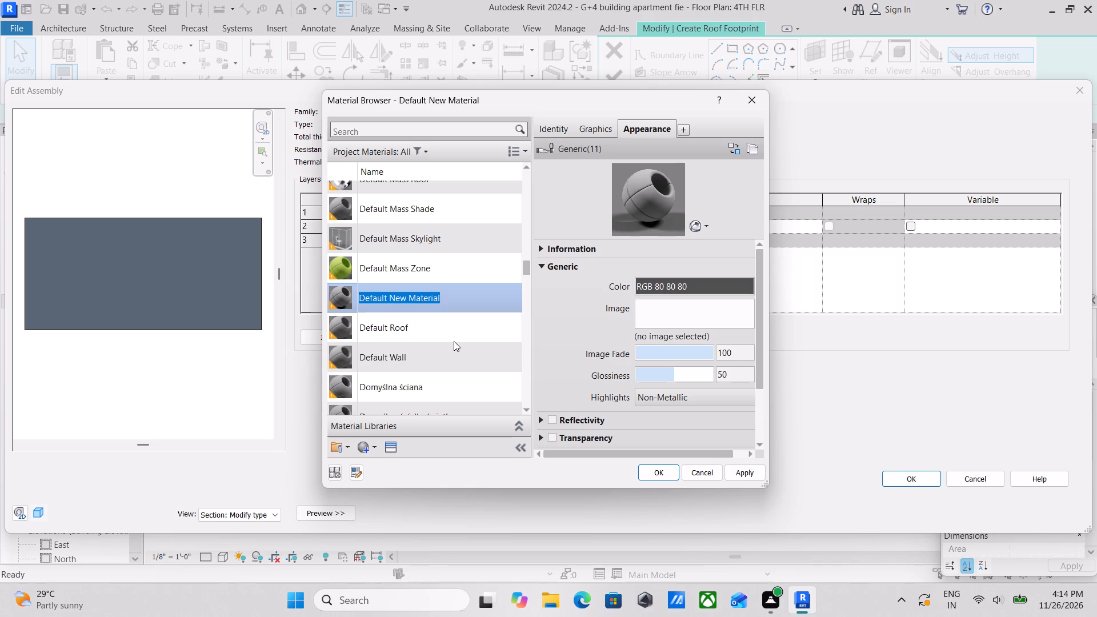
text(ROOFING 6)
key(shift+quotedbl)
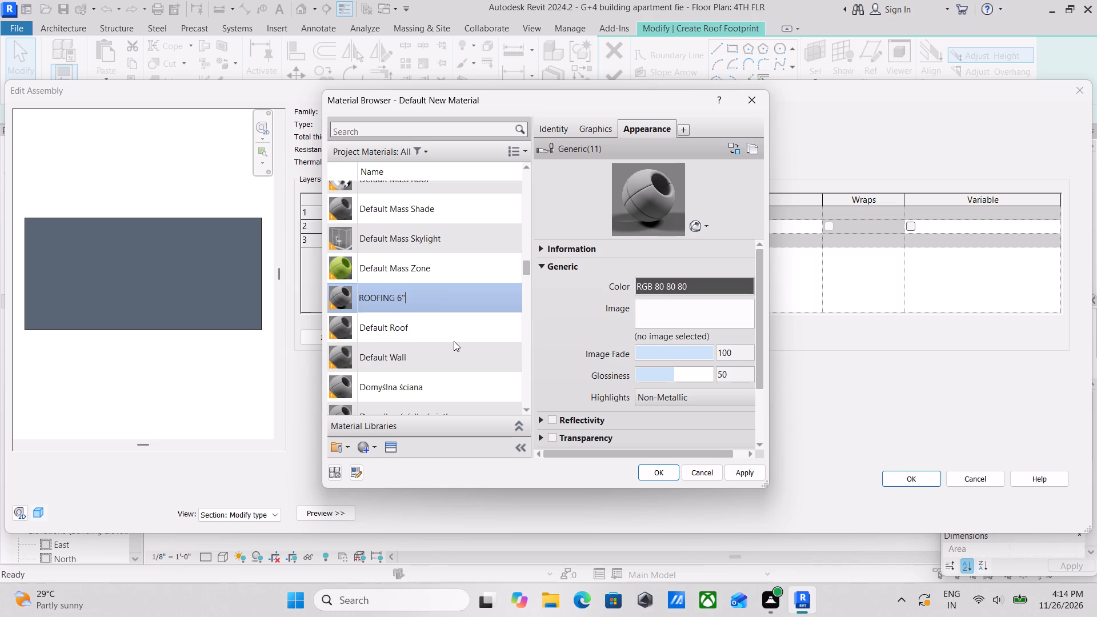
key(BackSpace)
key(BackSpace)
text(1')
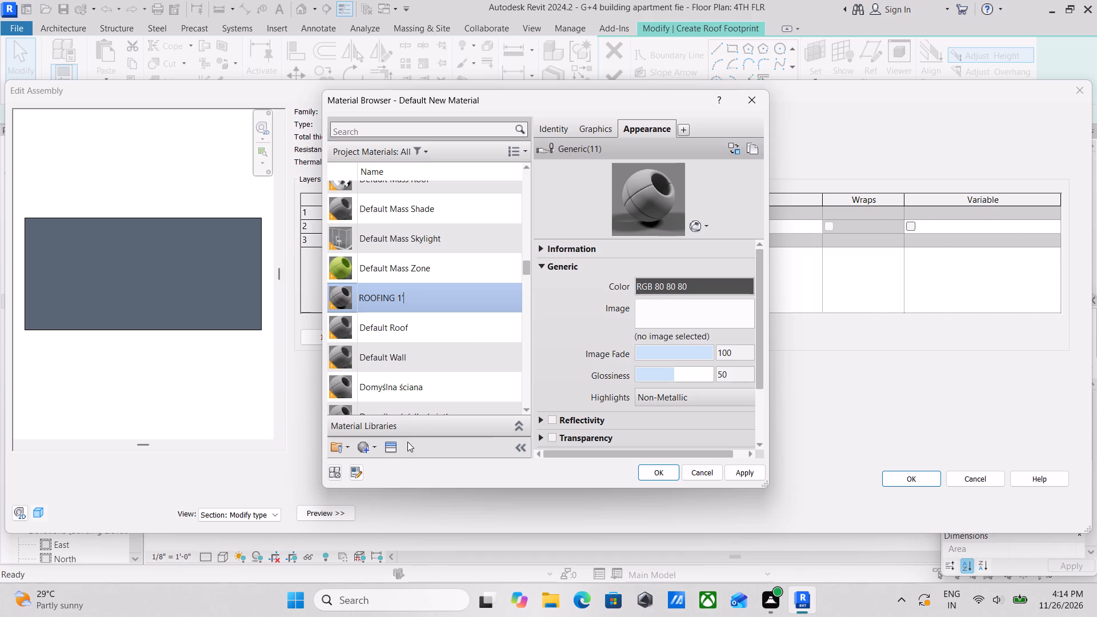
Browse the Wood, Sitework, Stone and Paint categories of the Appearance Library for a roof finish.
click(395, 447)
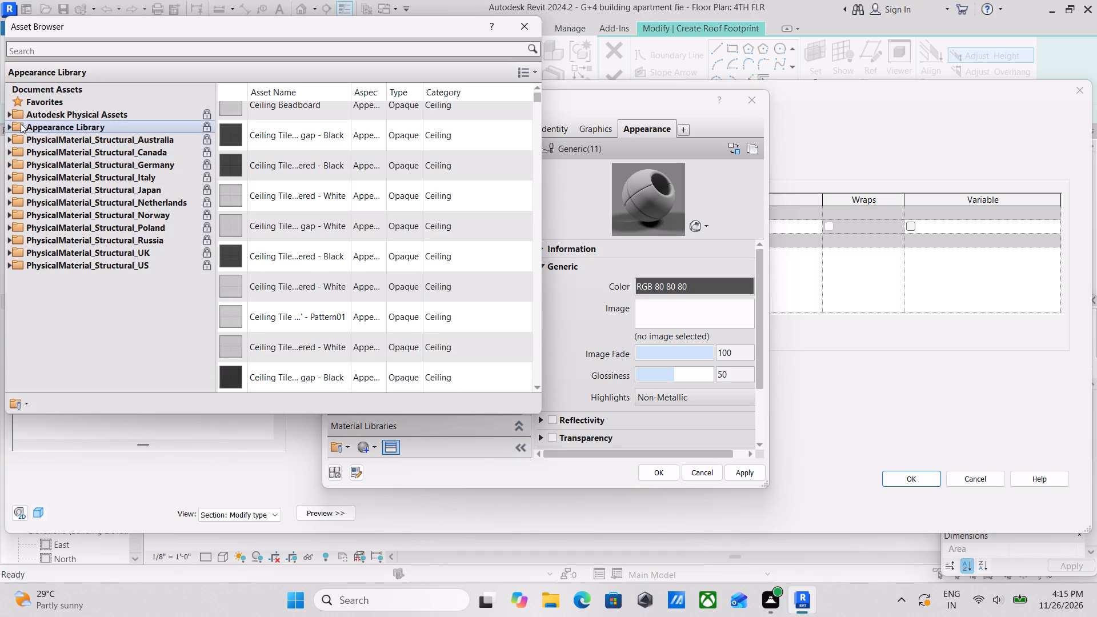
click(13, 132)
click(3, 127)
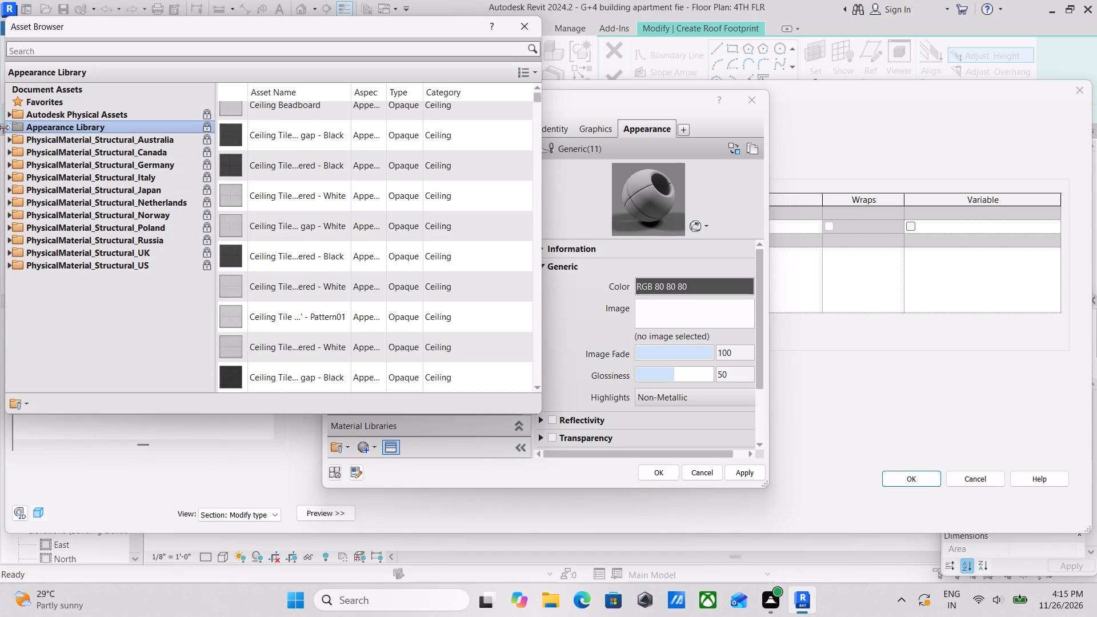
click(9, 127)
scroll(79, 310, down, 3)
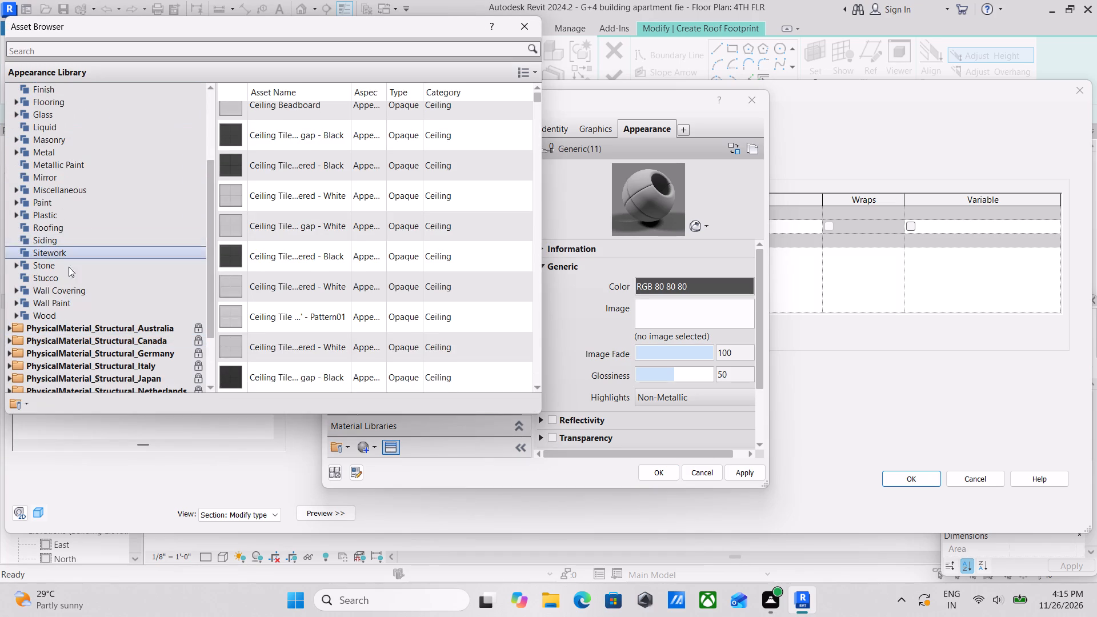
click(54, 310)
scroll(338, 263, down, 2)
scroll(117, 279, up, 1)
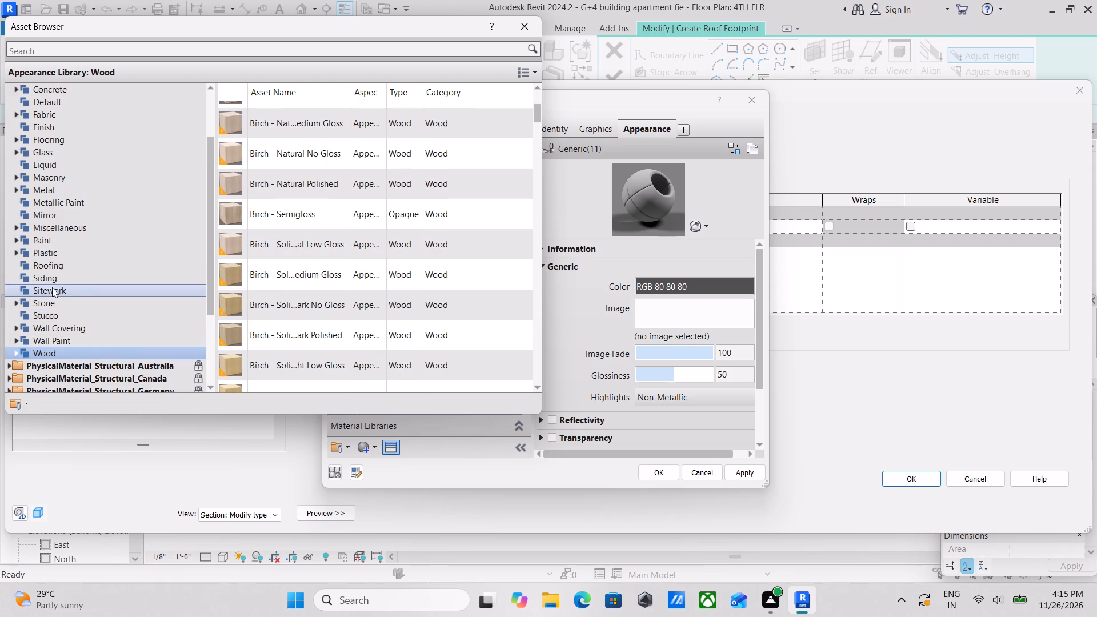
click(52, 295)
scroll(283, 299, down, 3)
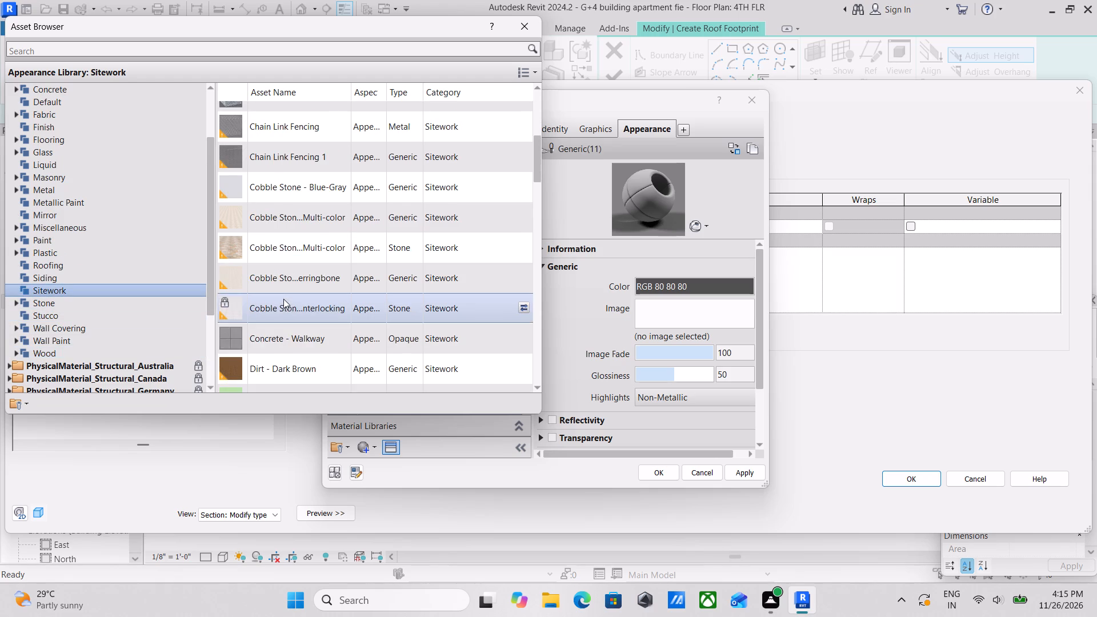
scroll(294, 334, down, 6)
scroll(116, 331, up, 2)
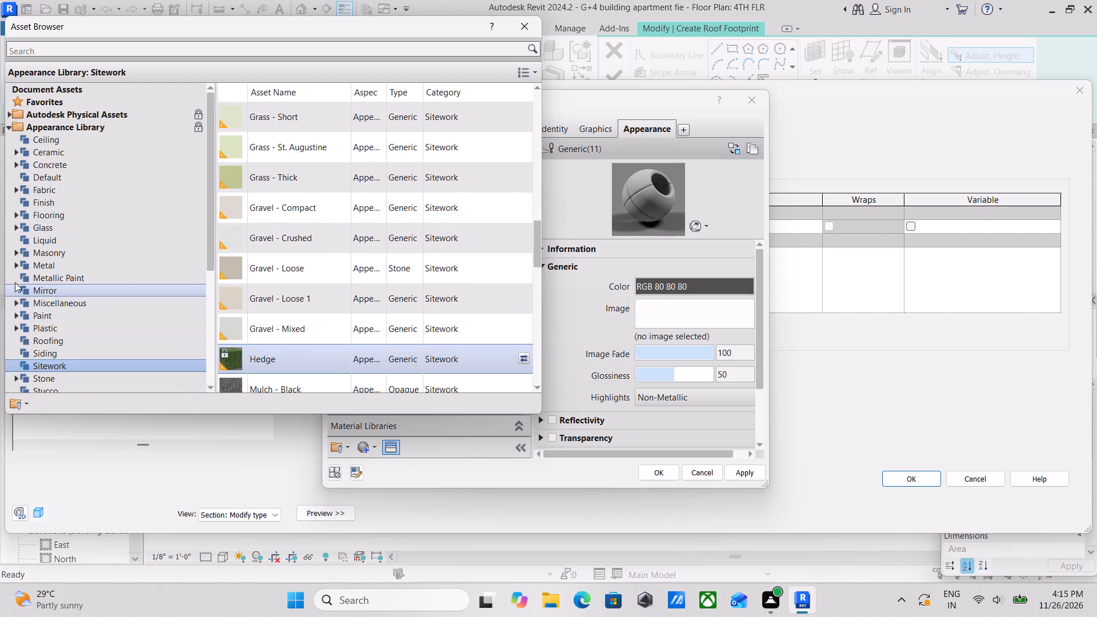
scroll(46, 377, down, 1)
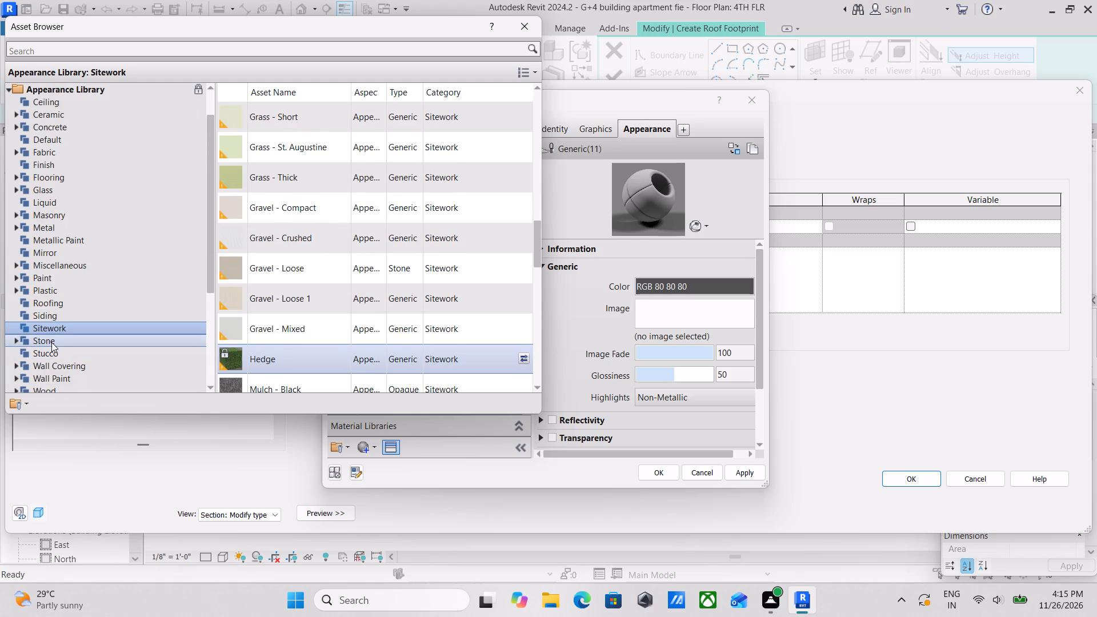
click(51, 342)
click(51, 342)
scroll(305, 324, down, 3)
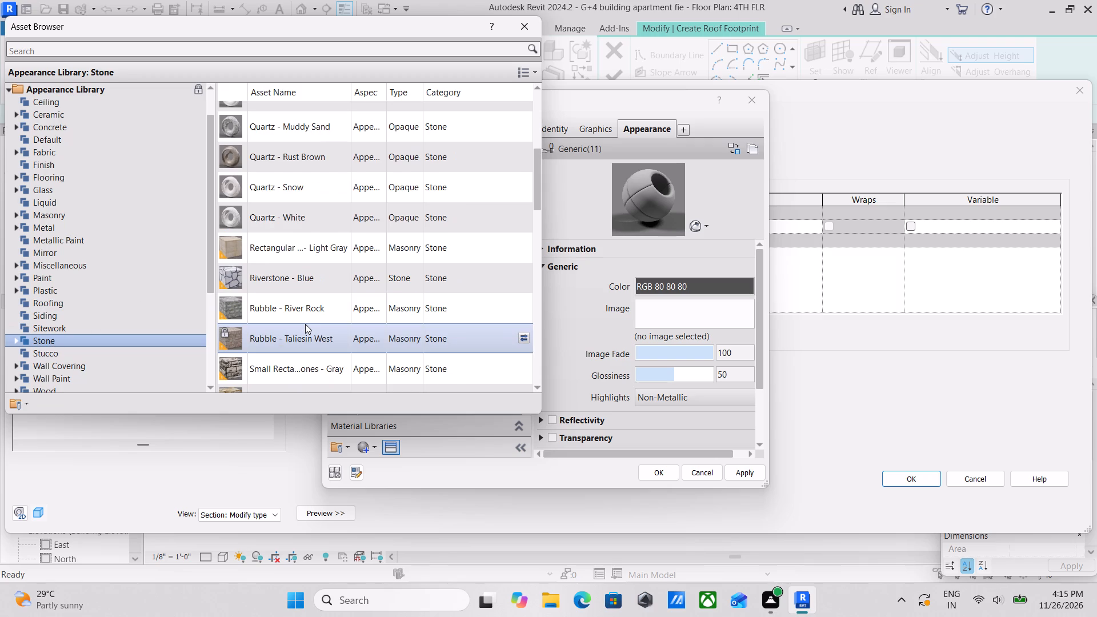
scroll(43, 325, up, 1)
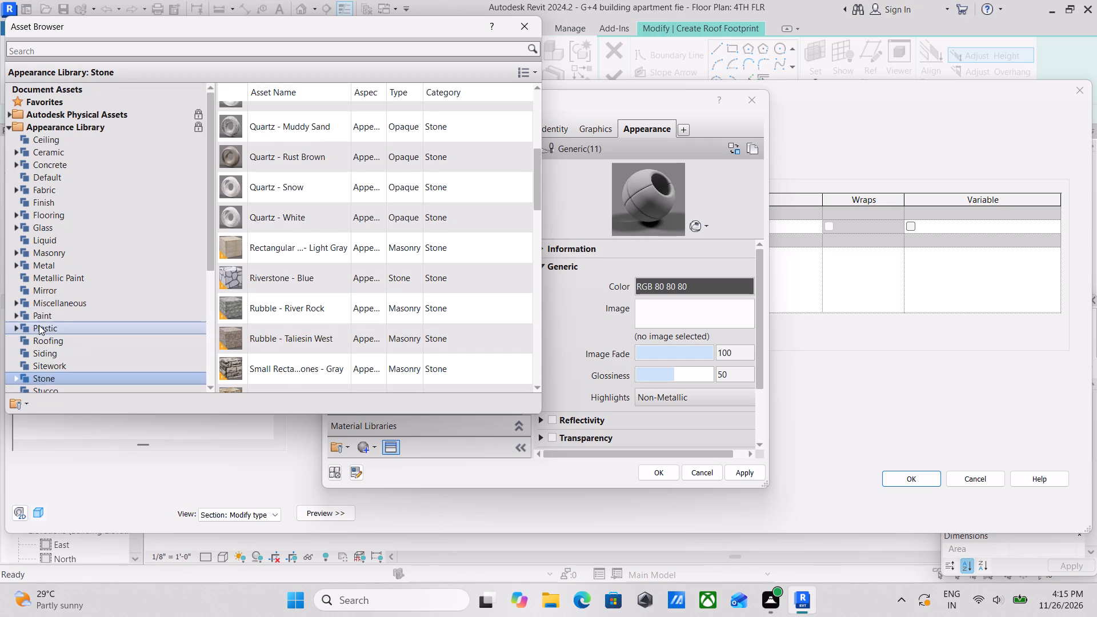
click(29, 318)
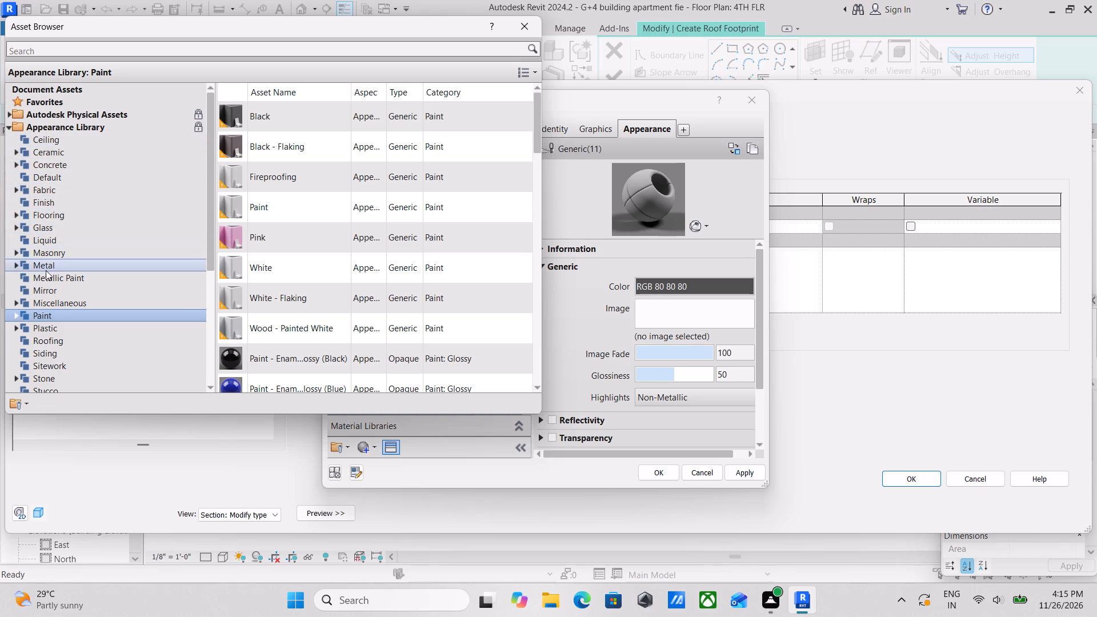
scroll(48, 302, down, 2)
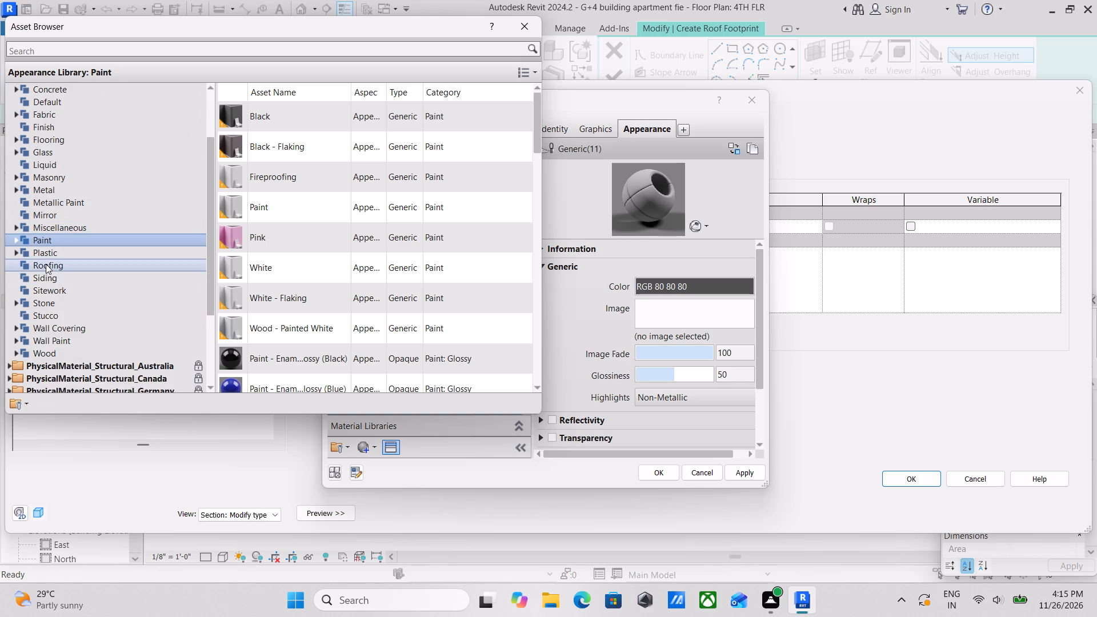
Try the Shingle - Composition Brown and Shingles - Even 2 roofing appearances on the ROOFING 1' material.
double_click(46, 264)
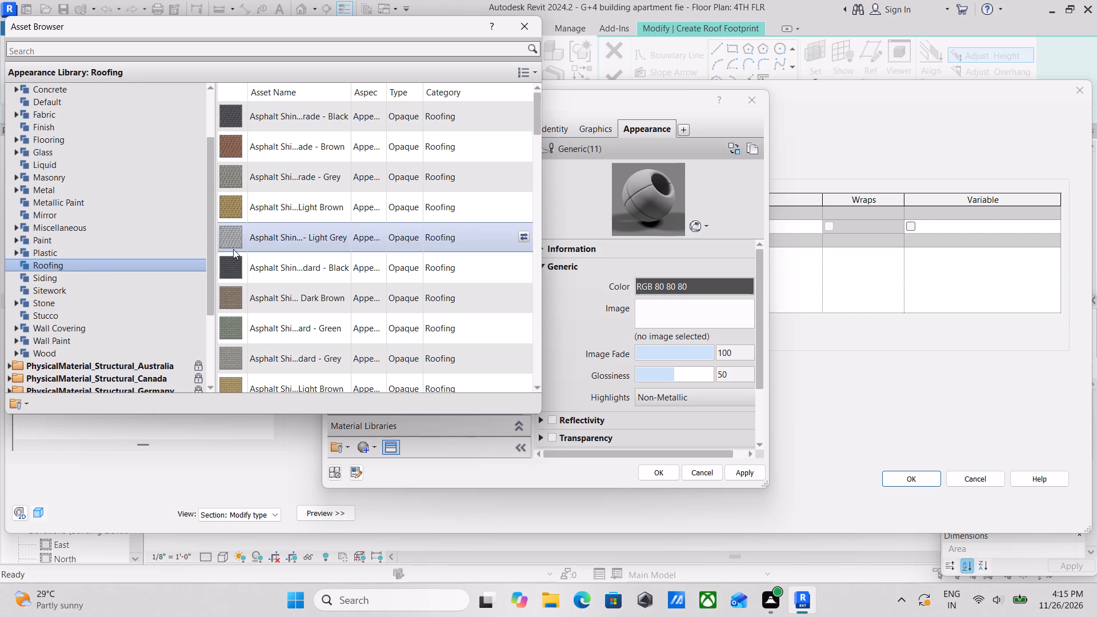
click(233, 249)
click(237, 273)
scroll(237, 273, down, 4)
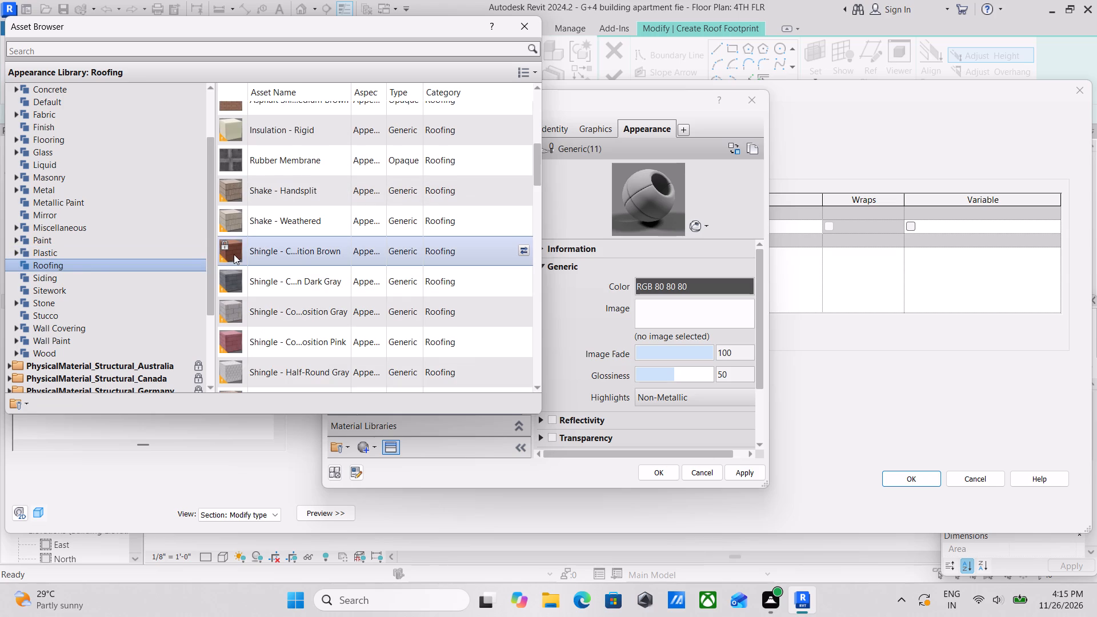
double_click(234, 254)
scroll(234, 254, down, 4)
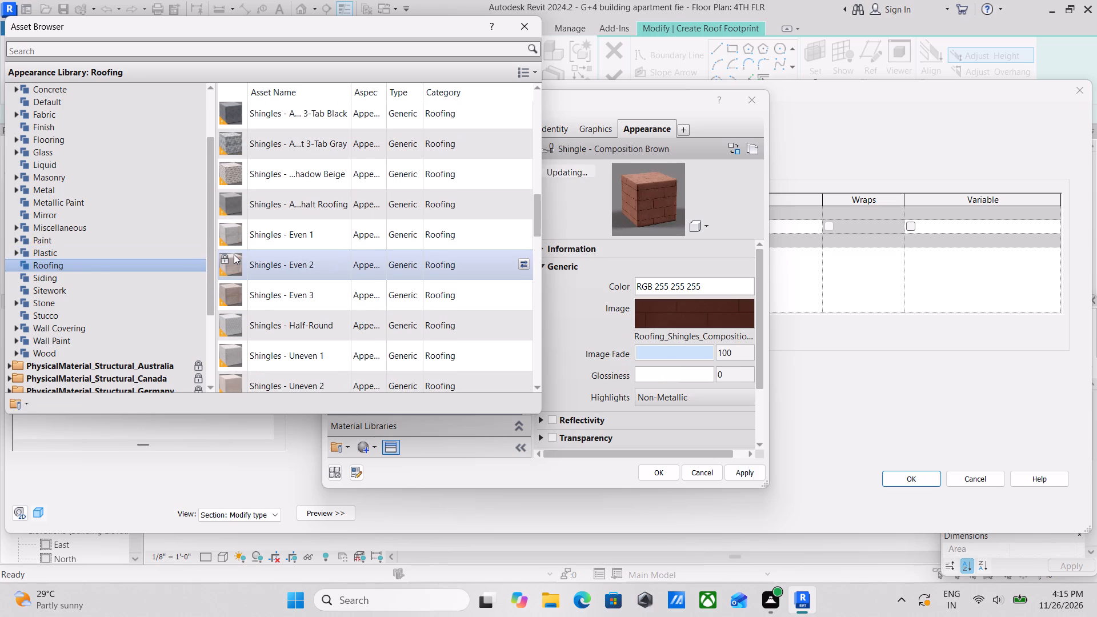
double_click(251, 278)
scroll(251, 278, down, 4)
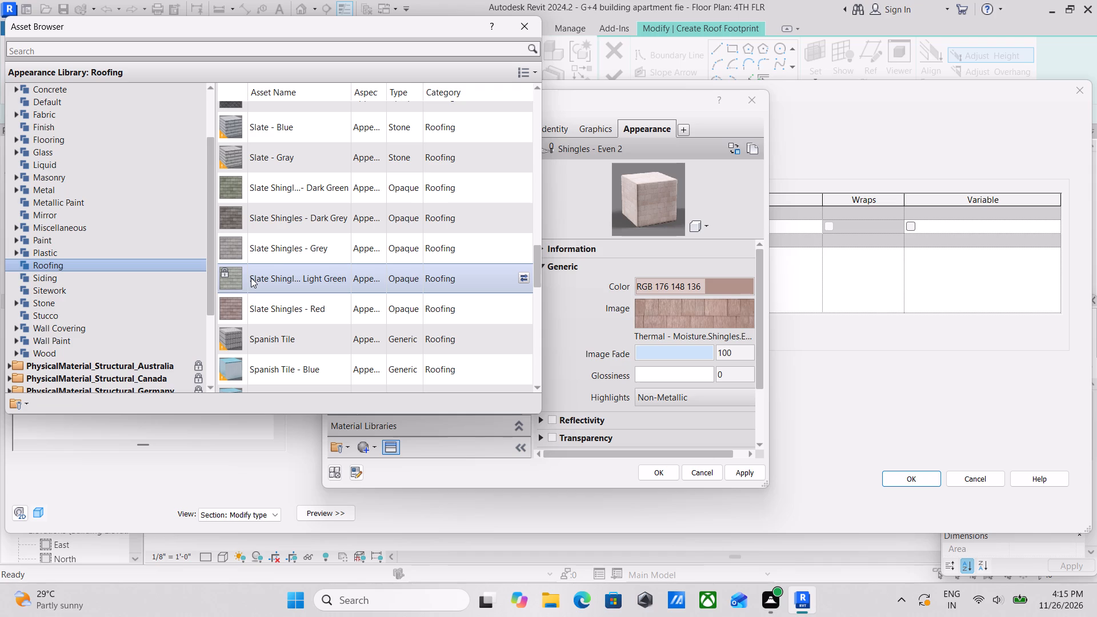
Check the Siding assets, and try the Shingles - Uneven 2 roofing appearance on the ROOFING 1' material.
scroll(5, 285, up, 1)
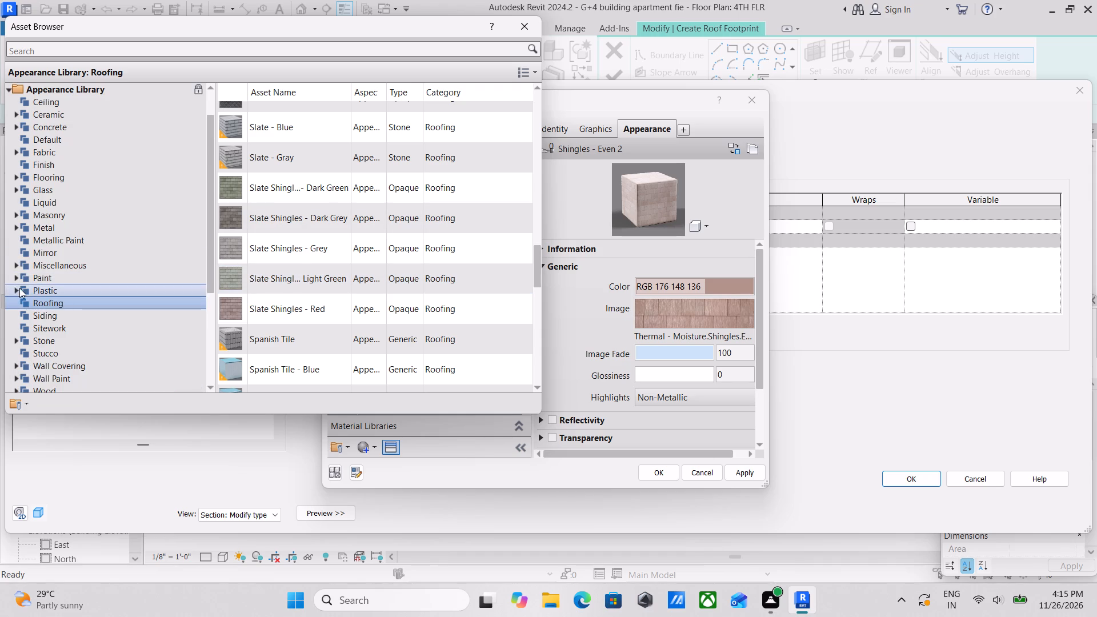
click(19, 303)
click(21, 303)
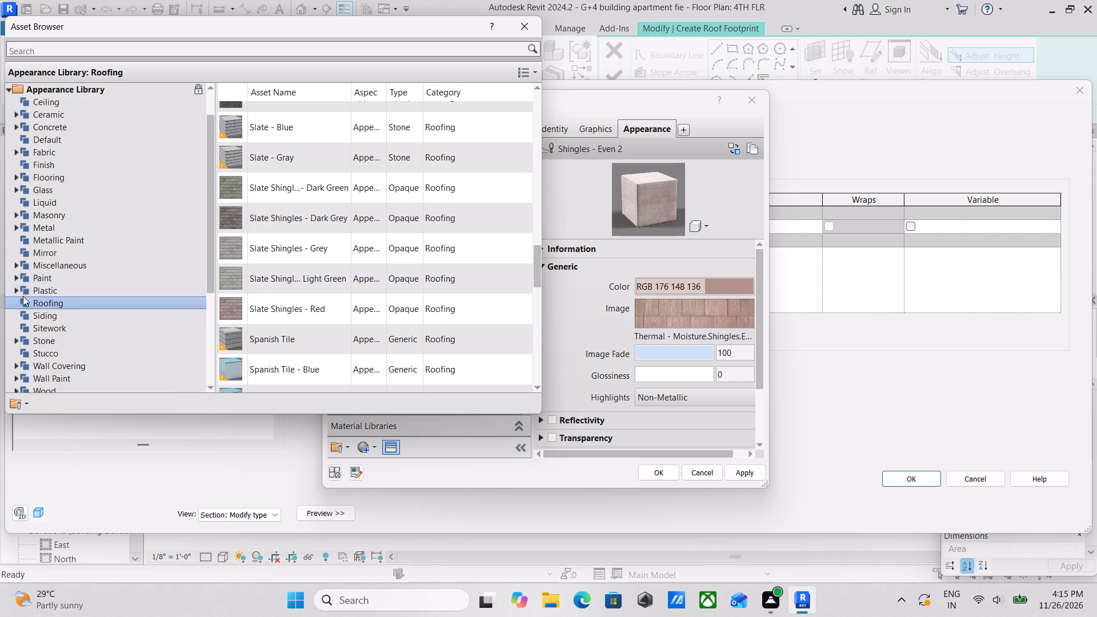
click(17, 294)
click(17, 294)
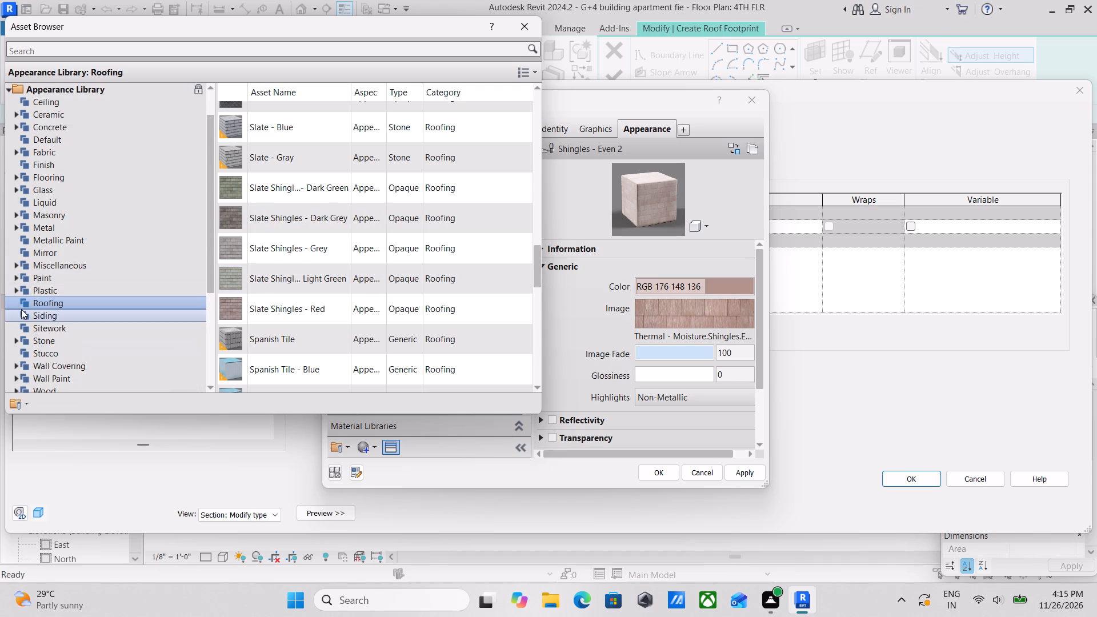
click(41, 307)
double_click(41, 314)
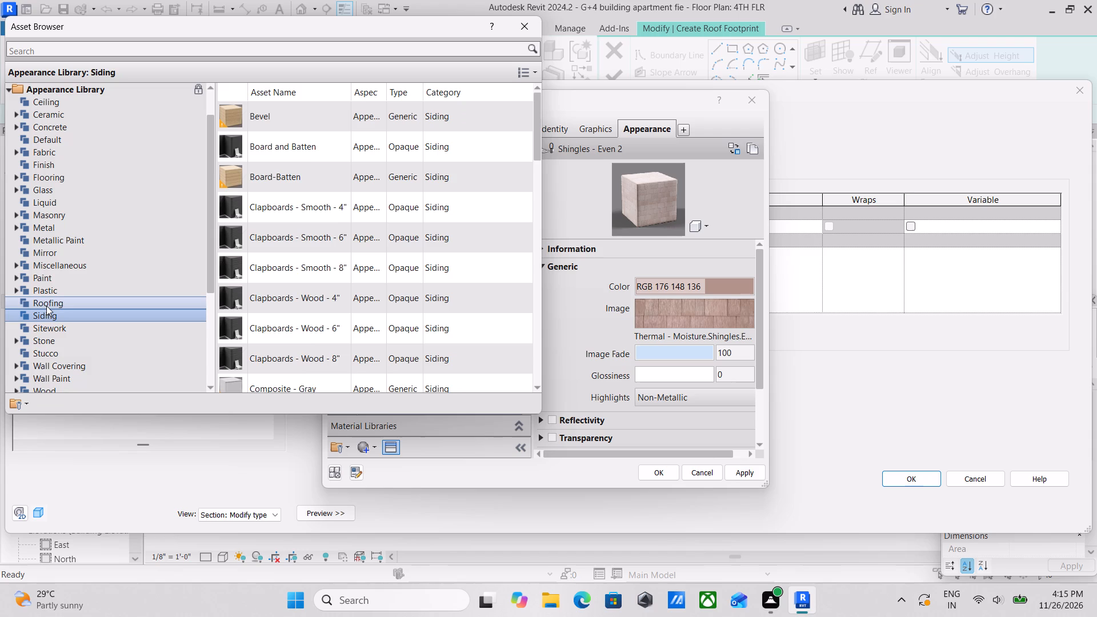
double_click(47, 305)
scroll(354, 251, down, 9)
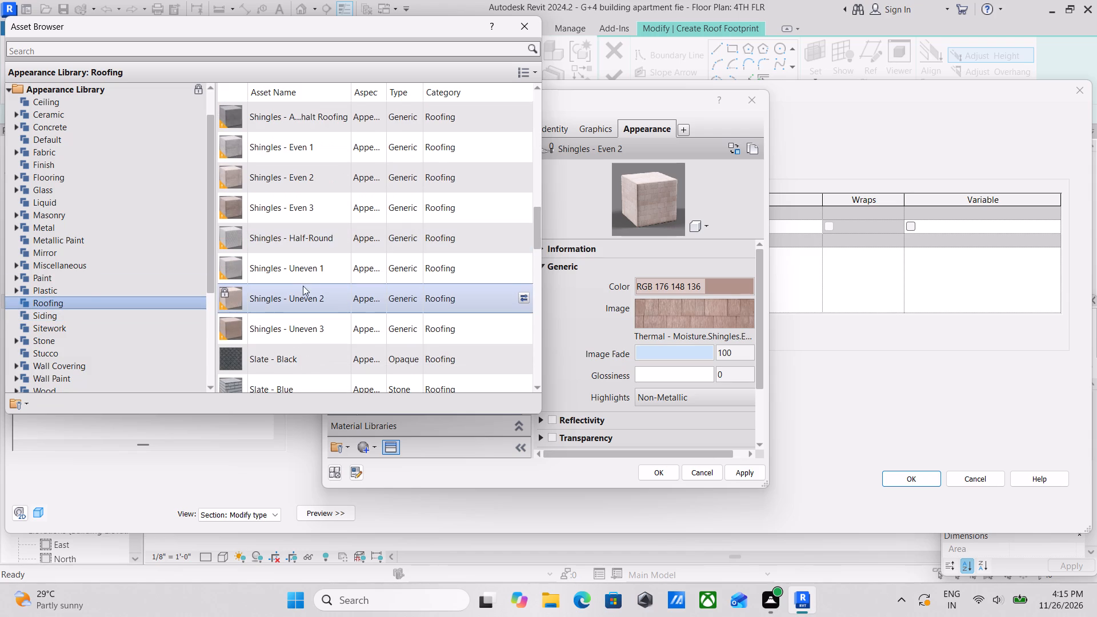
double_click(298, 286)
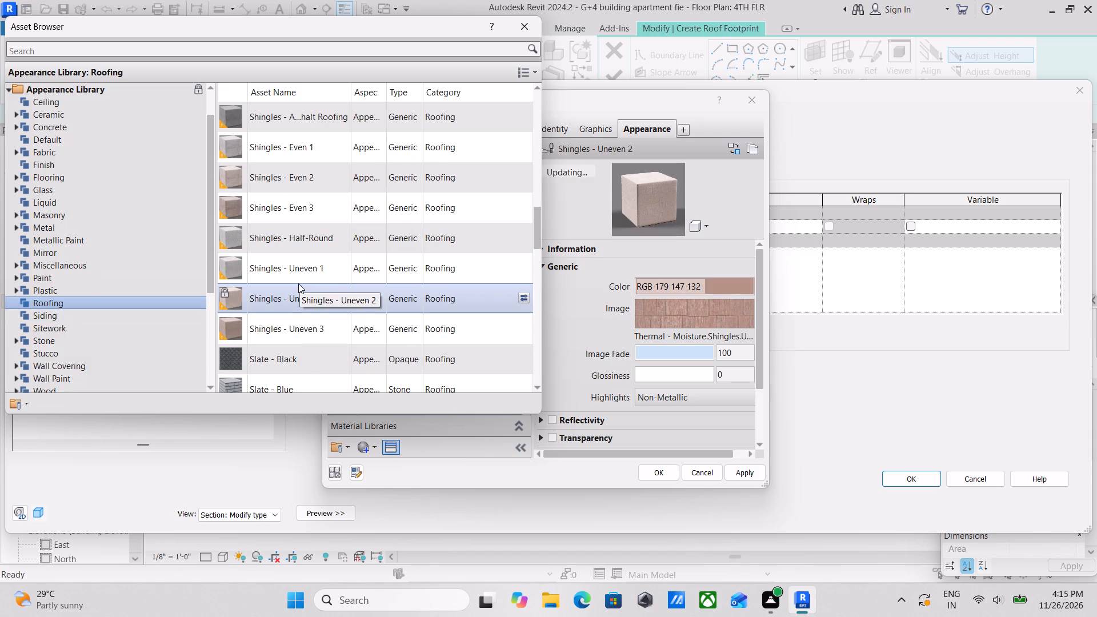
Apply the Slate Shingles - Light Green appearance to the ROOFING 1' material.
scroll(341, 254, down, 3)
double_click(270, 277)
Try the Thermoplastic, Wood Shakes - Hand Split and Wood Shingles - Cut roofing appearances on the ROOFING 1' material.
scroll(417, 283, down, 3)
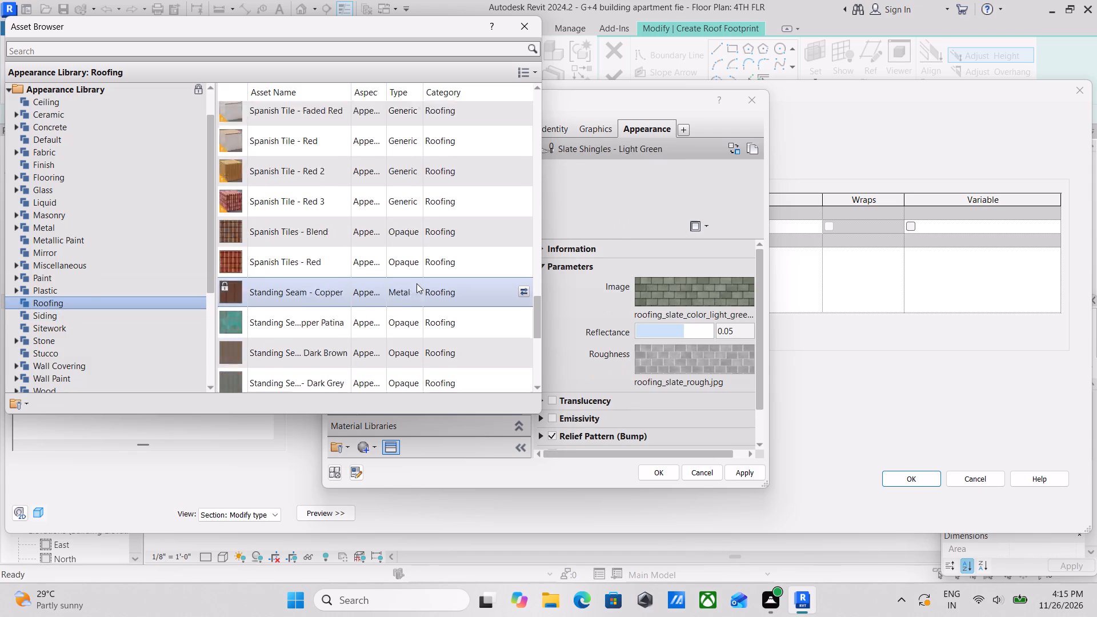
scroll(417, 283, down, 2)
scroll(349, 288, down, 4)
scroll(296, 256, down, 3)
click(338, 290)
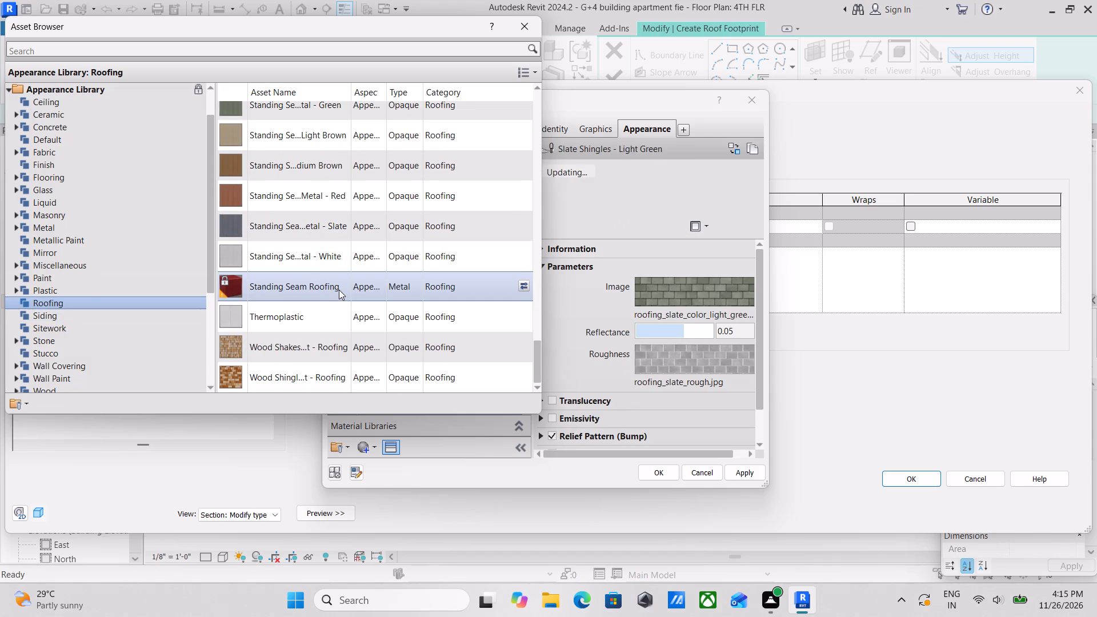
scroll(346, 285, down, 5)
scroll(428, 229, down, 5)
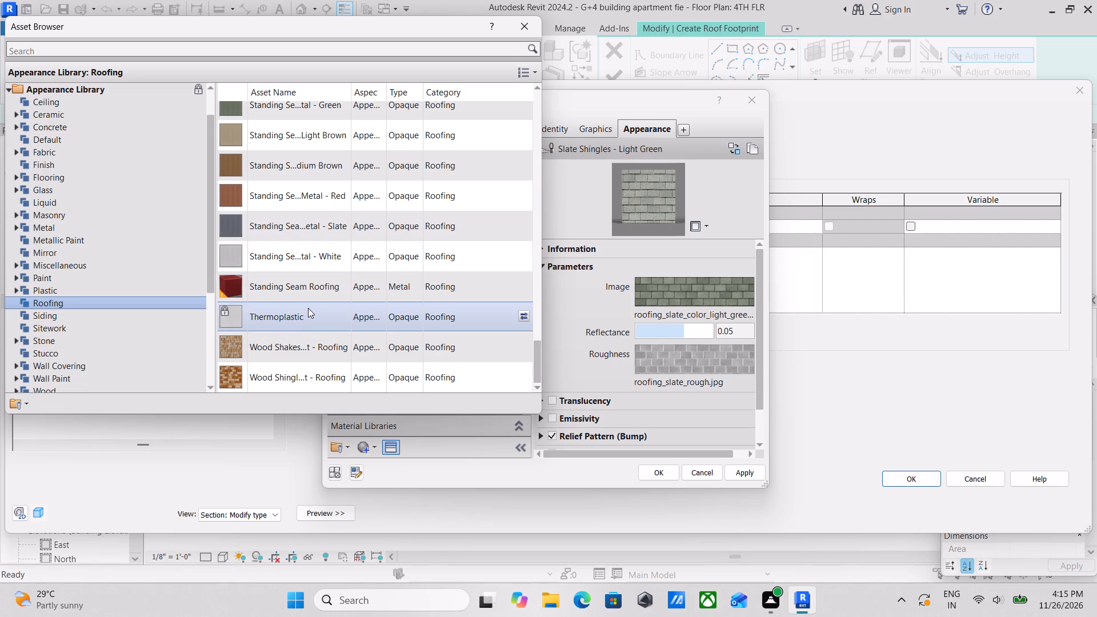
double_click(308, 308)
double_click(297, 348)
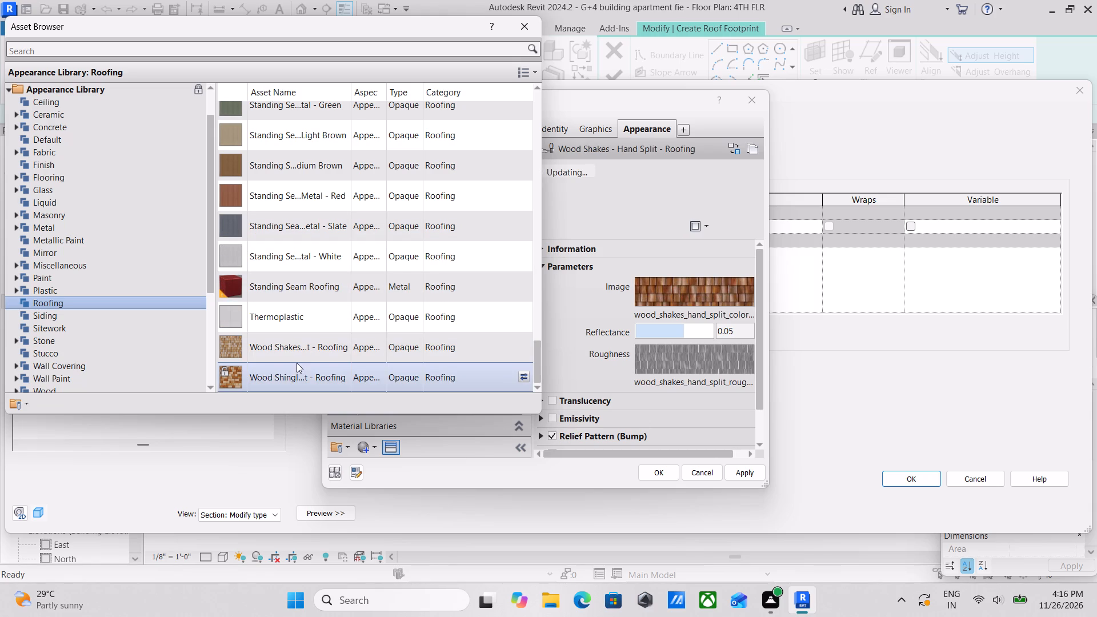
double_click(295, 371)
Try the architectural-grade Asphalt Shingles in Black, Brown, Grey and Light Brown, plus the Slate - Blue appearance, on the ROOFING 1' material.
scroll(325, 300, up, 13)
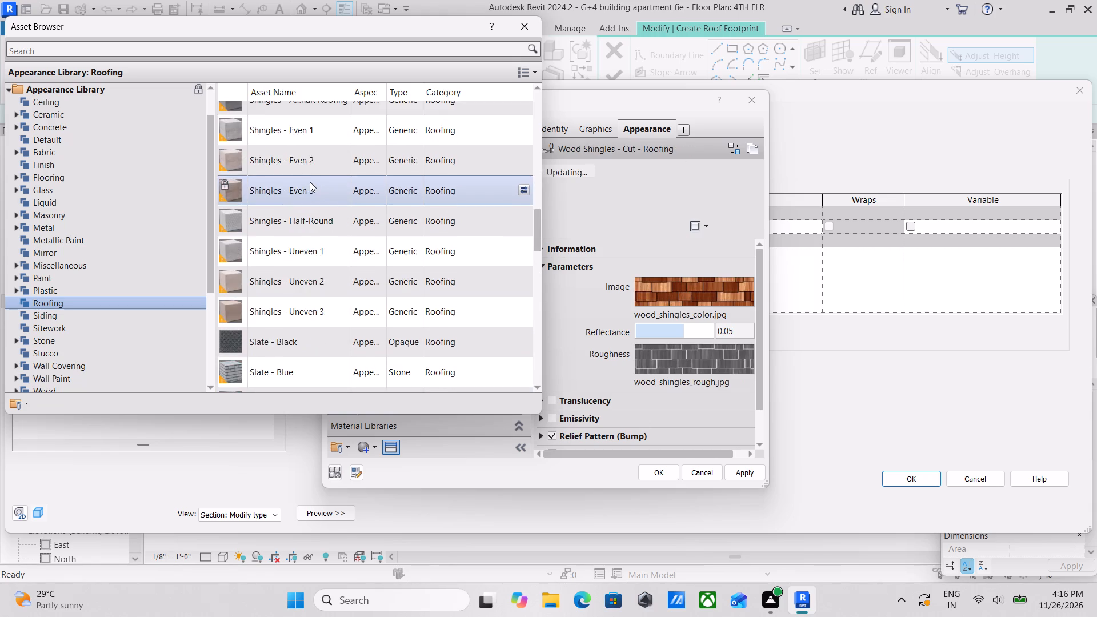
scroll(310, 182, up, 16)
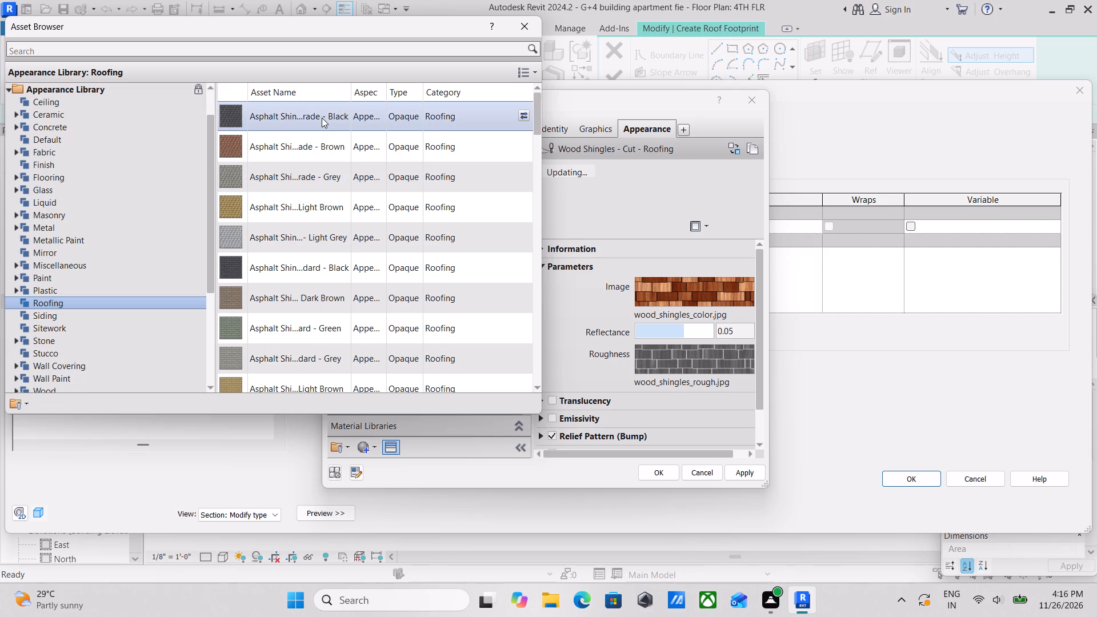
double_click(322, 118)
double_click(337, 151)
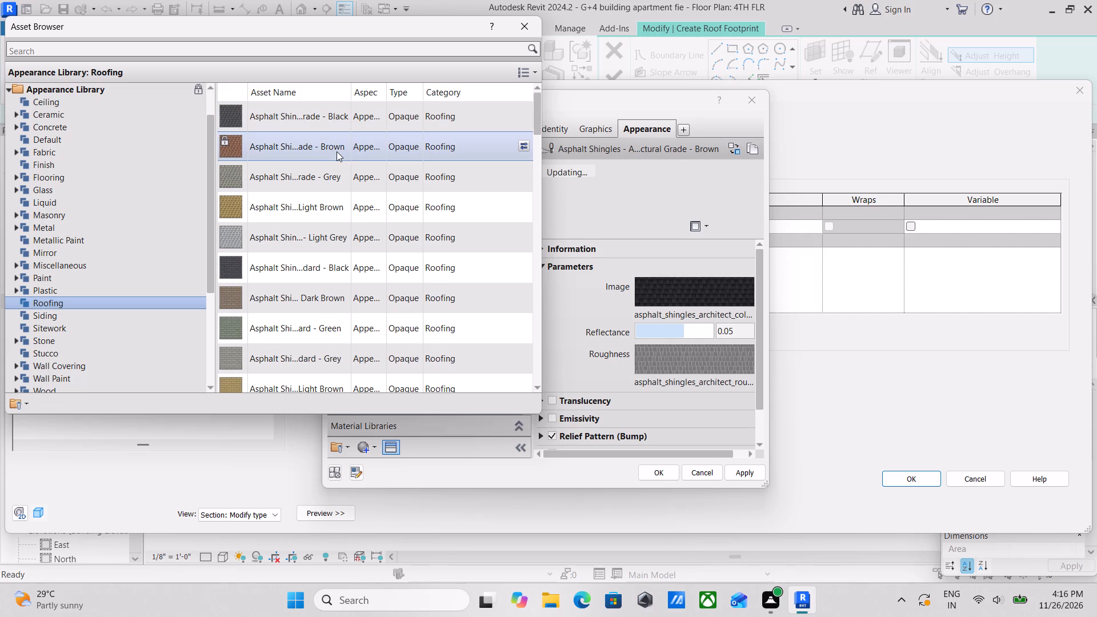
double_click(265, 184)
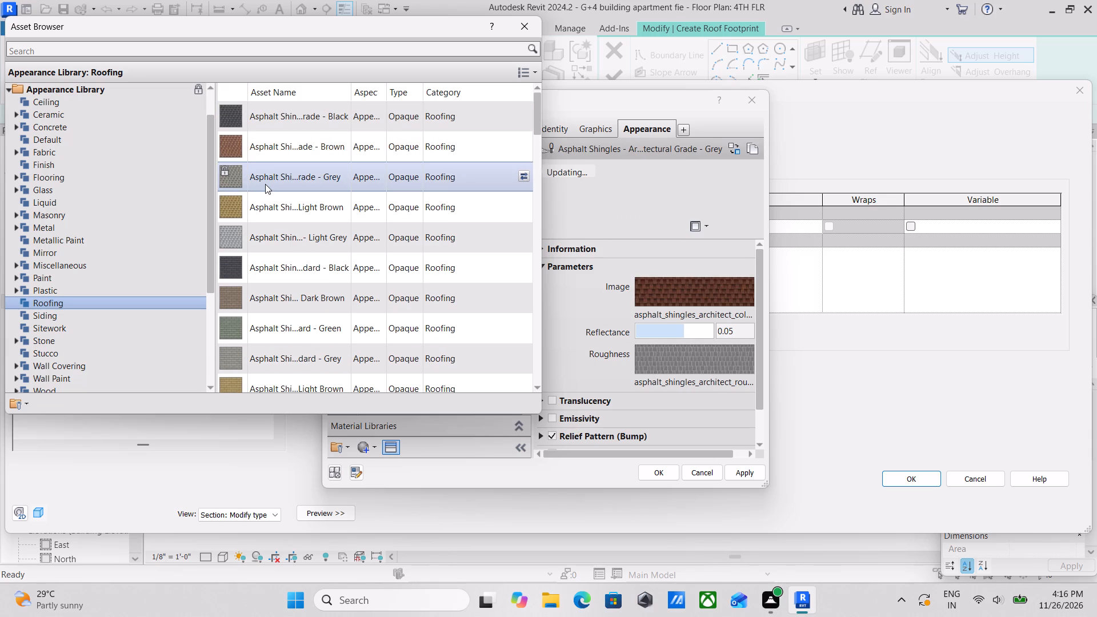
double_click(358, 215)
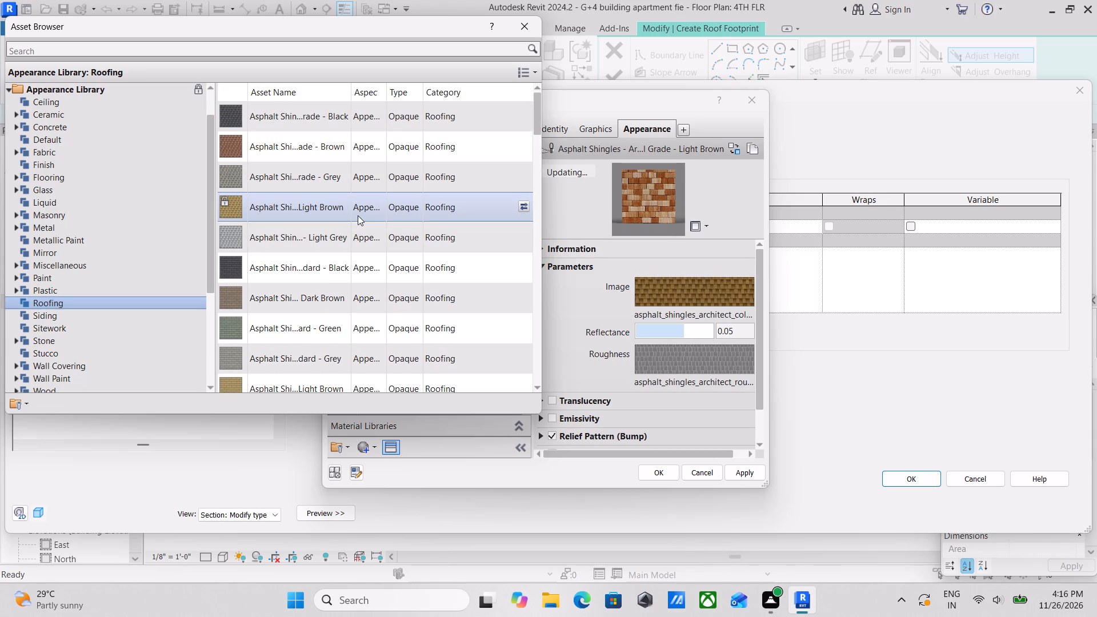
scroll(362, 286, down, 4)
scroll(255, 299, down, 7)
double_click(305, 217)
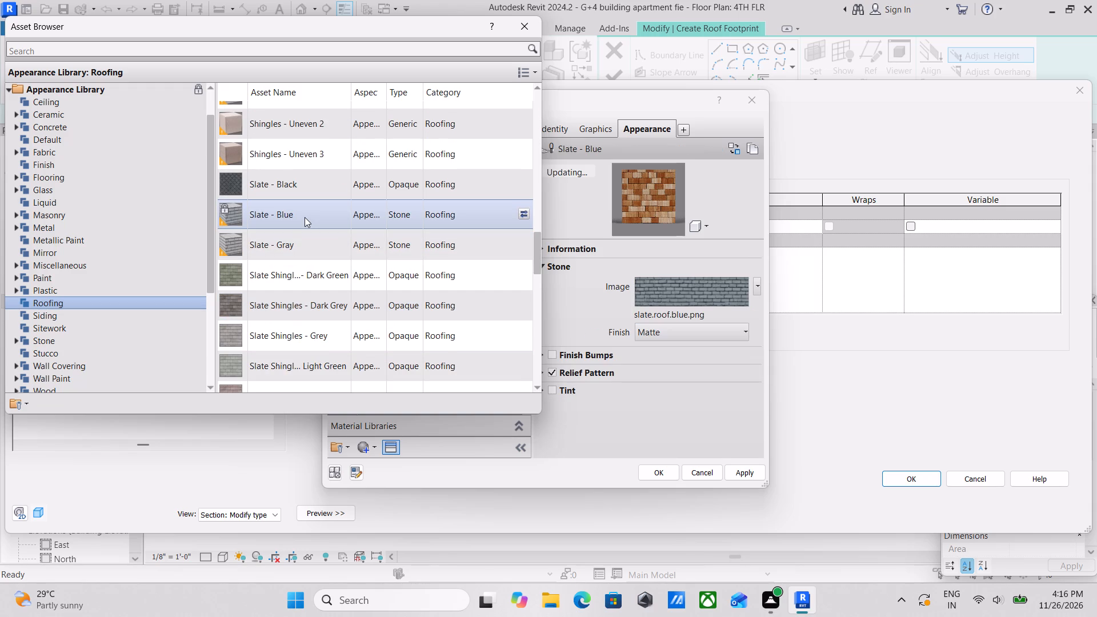
Apply the Rough - Pink granite appearance to the ROOFING 1' material and accept the ROOFING 1' roof type's structure and properties.
double_click(27, 338)
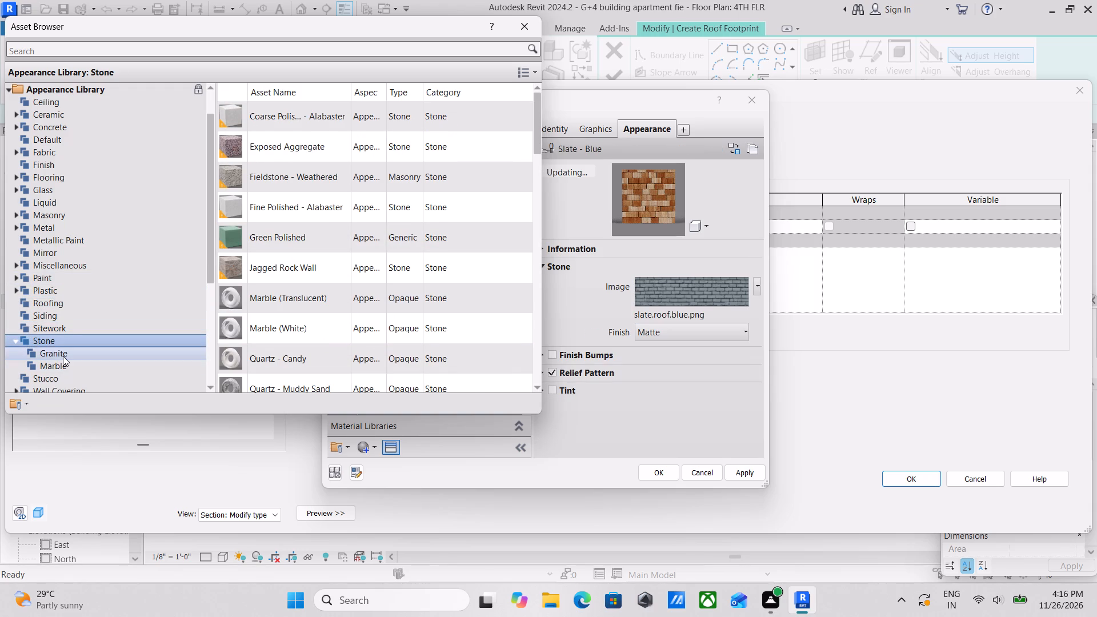
double_click(63, 355)
scroll(231, 249, down, 4)
double_click(288, 271)
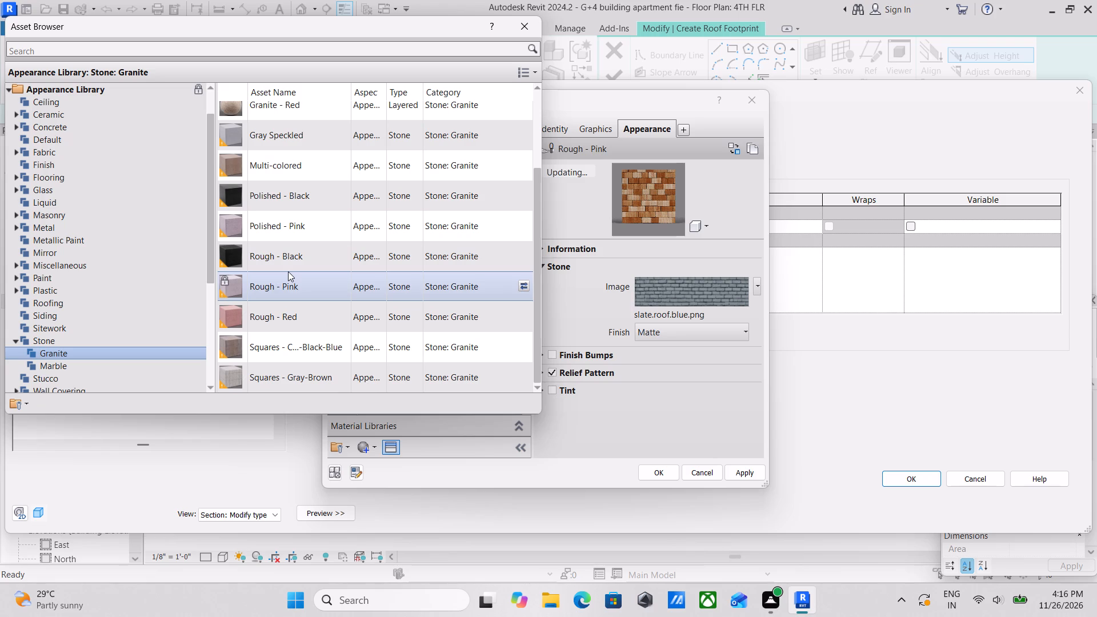
click(299, 293)
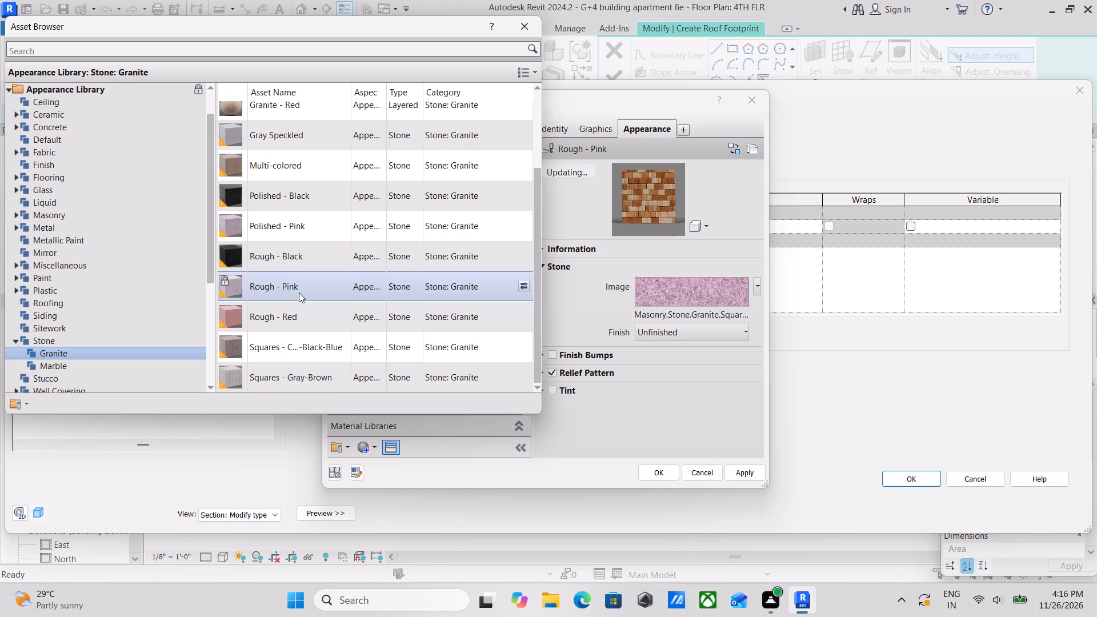
click(299, 293)
double_click(279, 290)
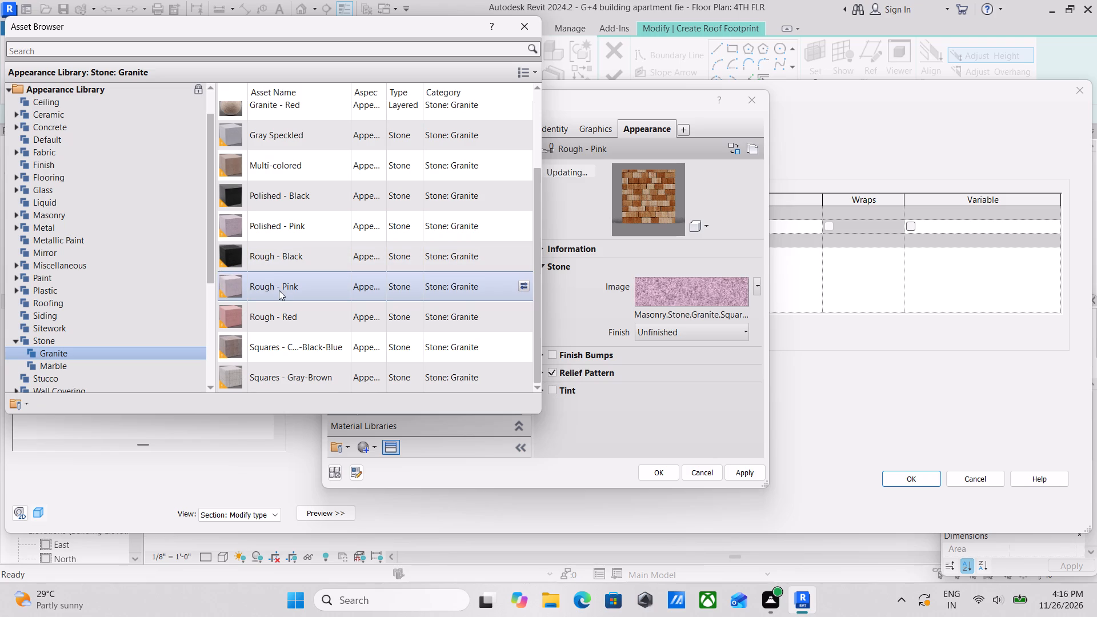
double_click(289, 285)
click(734, 471)
click(663, 466)
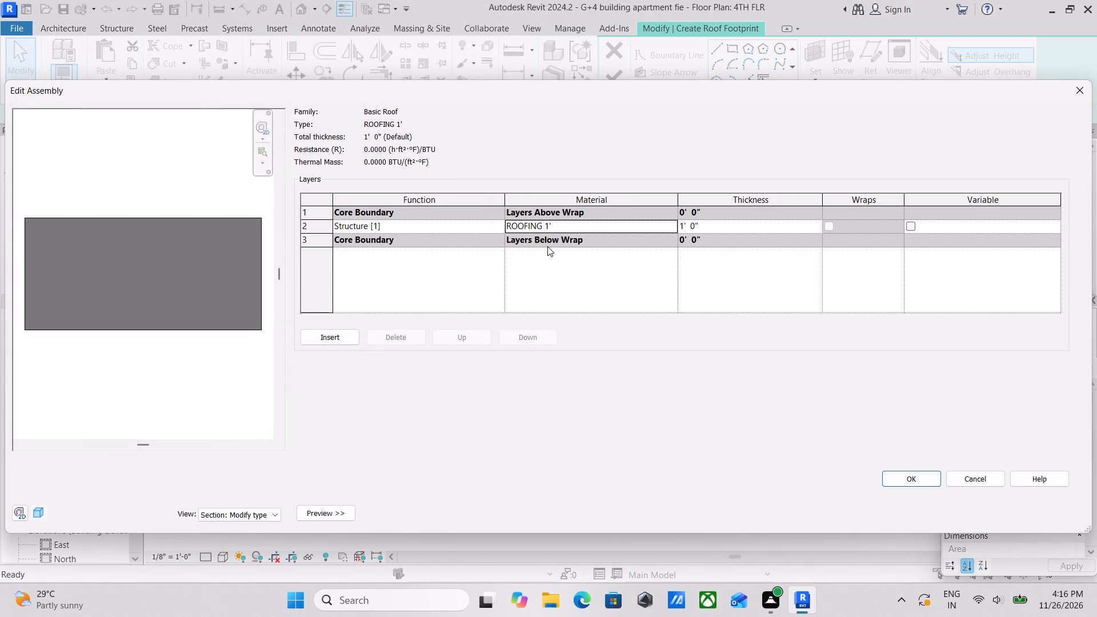
click(899, 481)
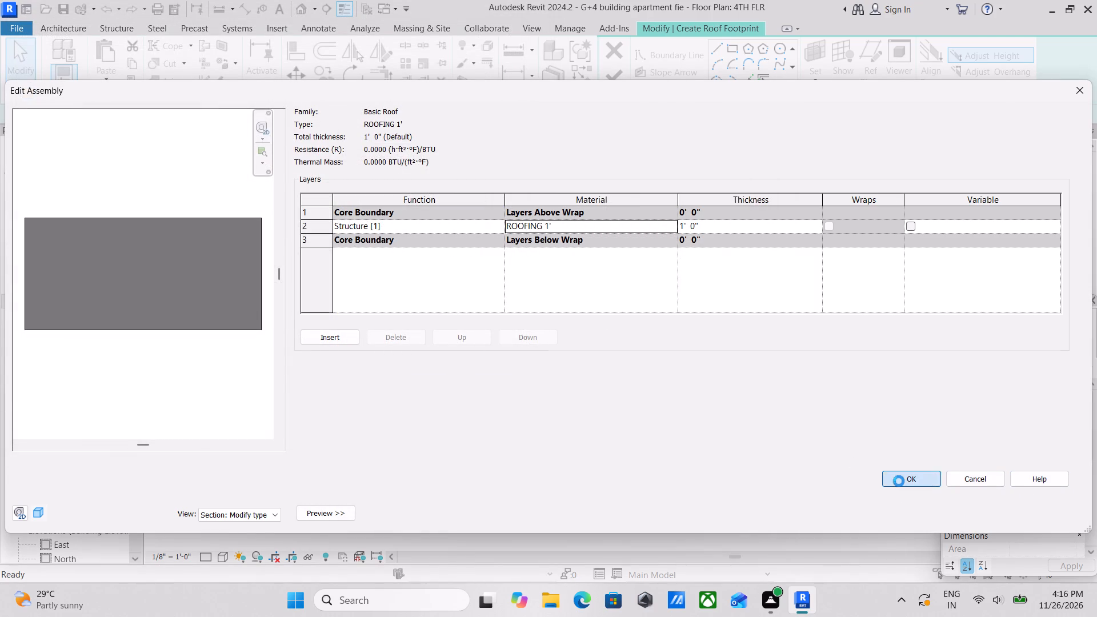
click(1059, 520)
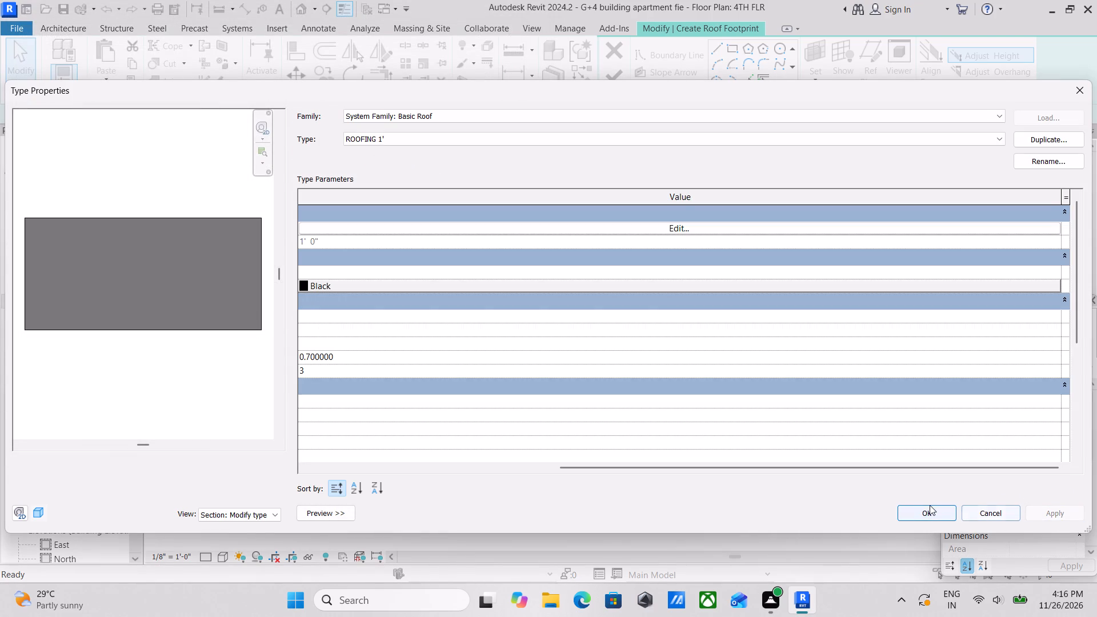
click(933, 512)
Examine the ROOFING 1' roof's instance properties, including its constraints, construction, dimensions, phasing and IFC parameters, against the 4TH FLR plan.
scroll(606, 262, up, 2)
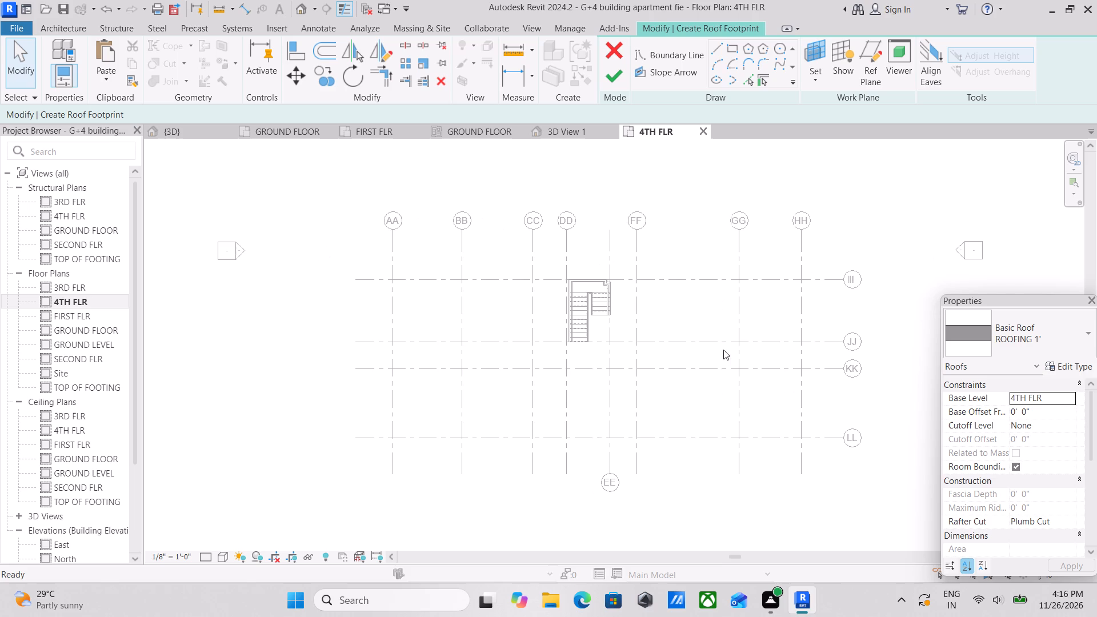
scroll(1028, 438, down, 3)
scroll(1052, 470, up, 6)
scroll(1047, 459, down, 9)
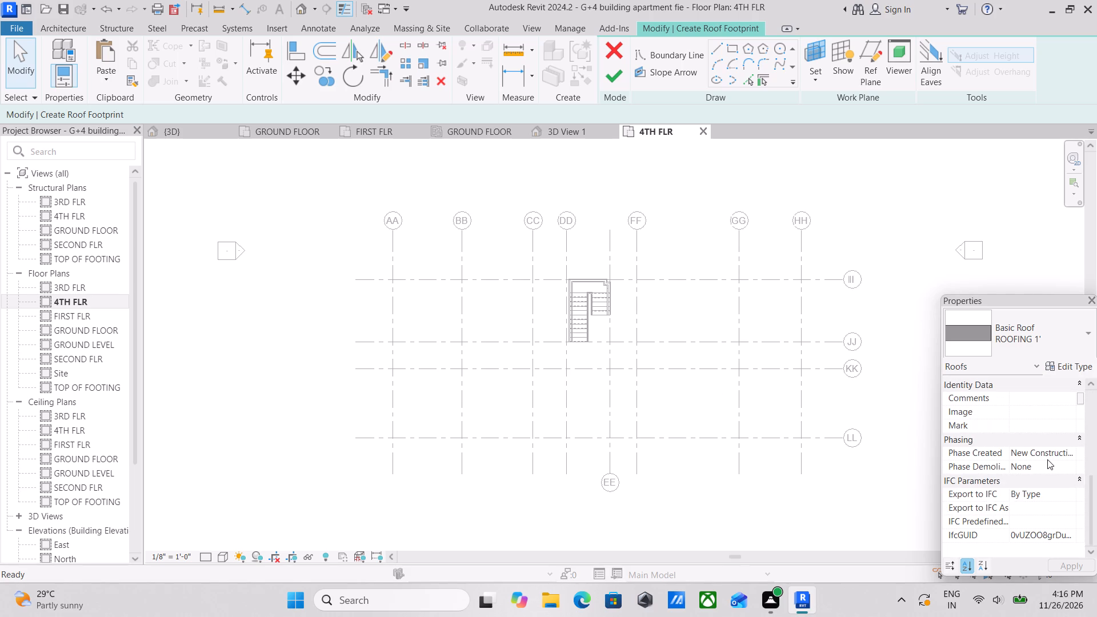
scroll(1047, 459, down, 3)
scroll(1047, 495, up, 3)
scroll(1051, 453, down, 2)
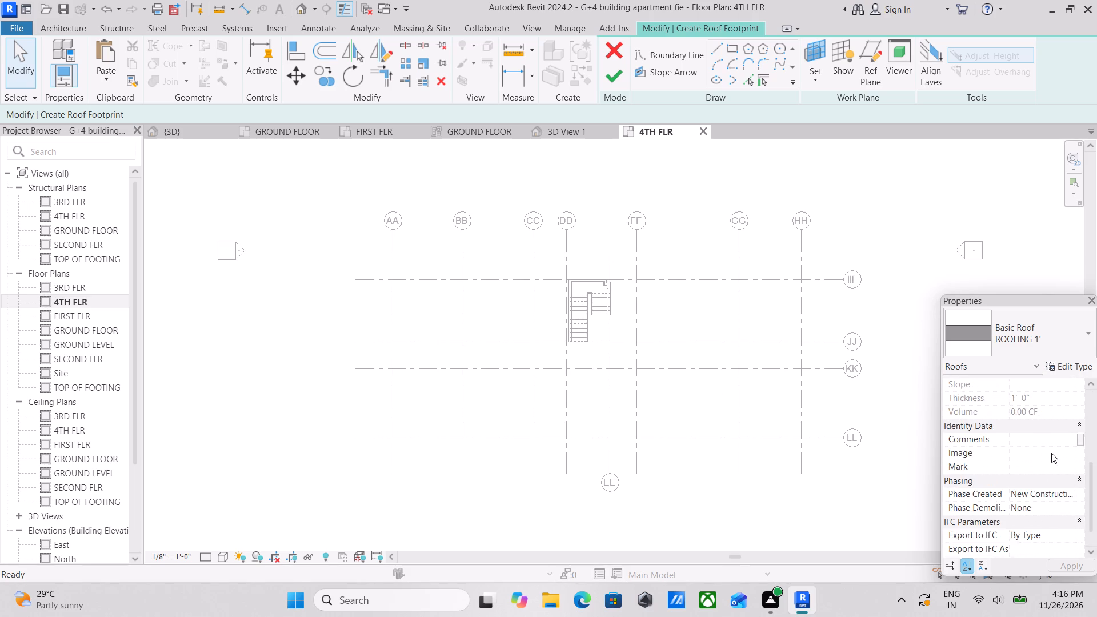
scroll(1051, 453, down, 5)
scroll(1044, 395, up, 4)
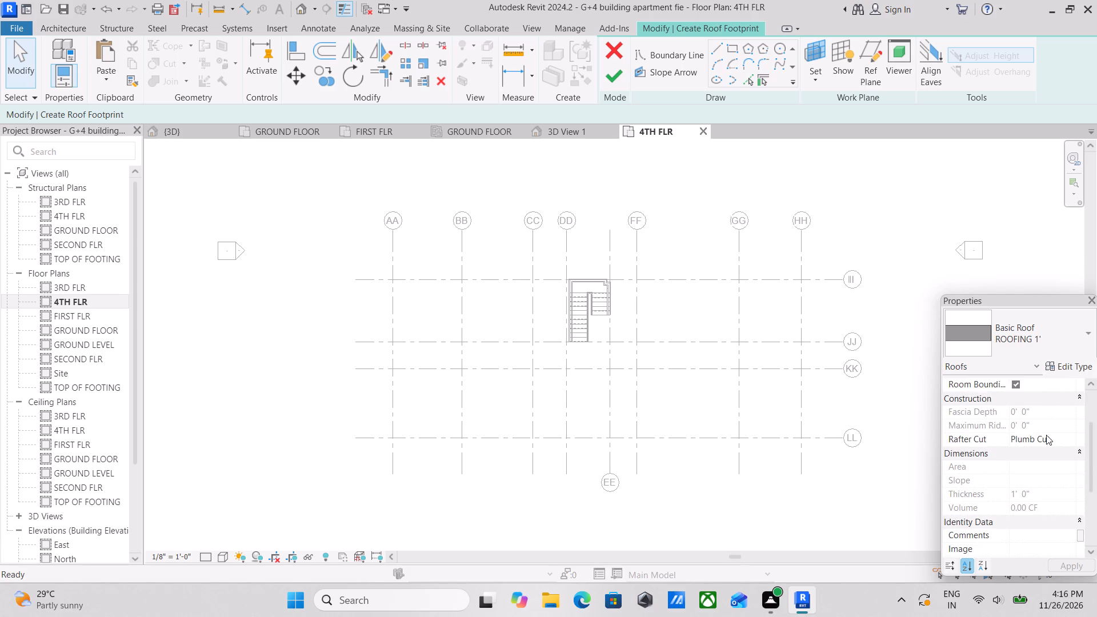
scroll(1046, 440, up, 3)
click(1070, 394)
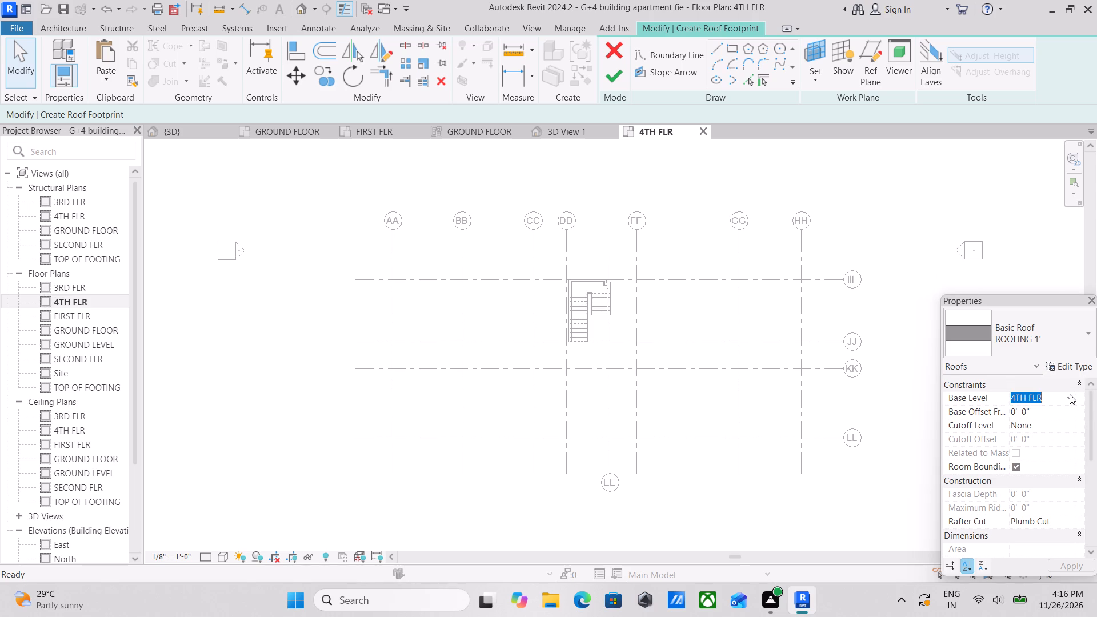
click(1070, 394)
scroll(1019, 436, down, 9)
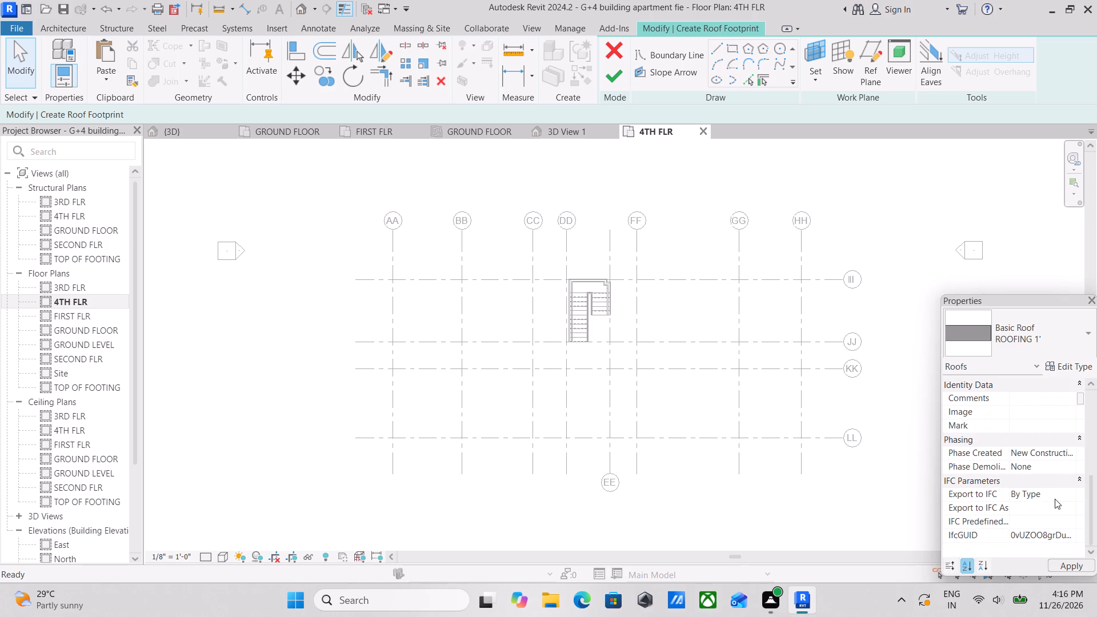
scroll(1053, 499, down, 4)
scroll(1070, 460, up, 3)
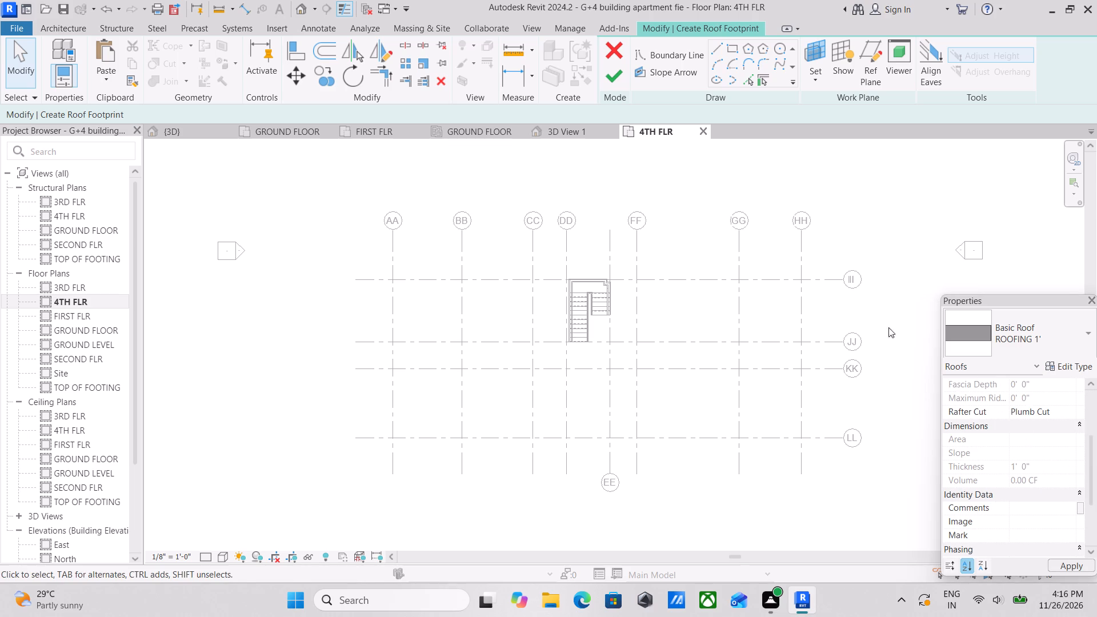
scroll(499, 293, up, 2)
scroll(1038, 454, up, 2)
scroll(1008, 416, up, 3)
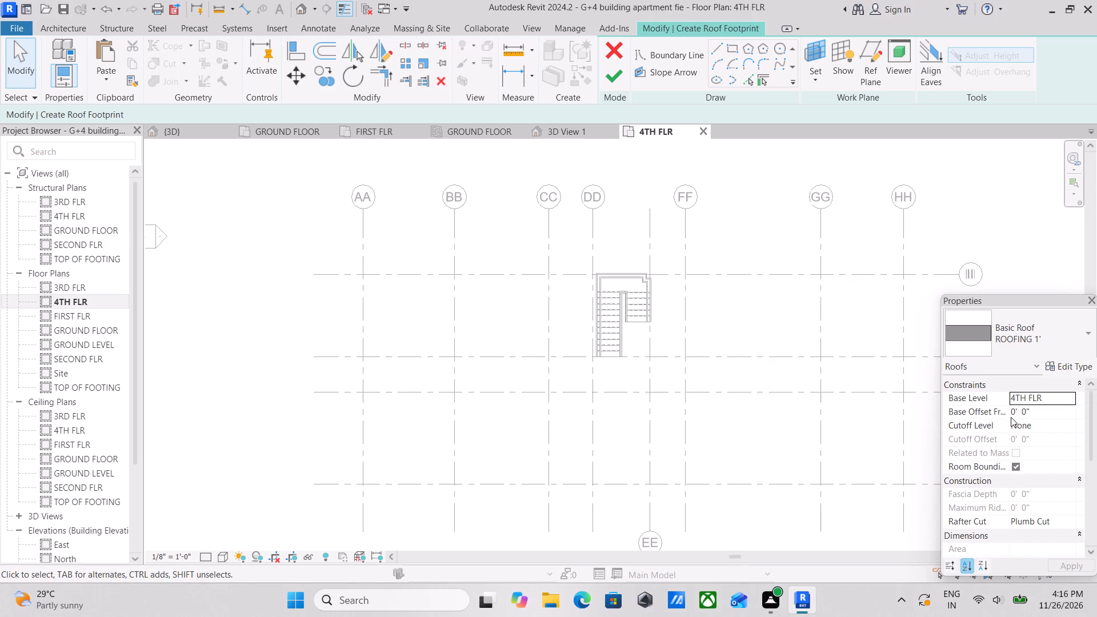
scroll(1051, 450, up, 4)
scroll(1050, 450, down, 10)
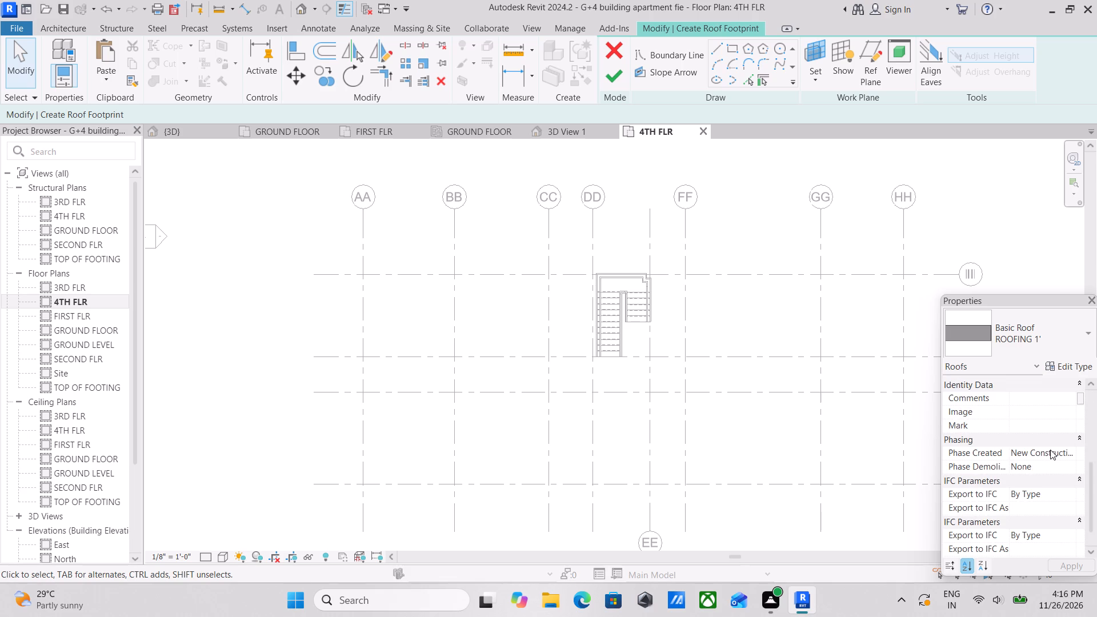
scroll(1050, 450, down, 1)
scroll(1042, 508, down, 4)
scroll(1038, 501, up, 4)
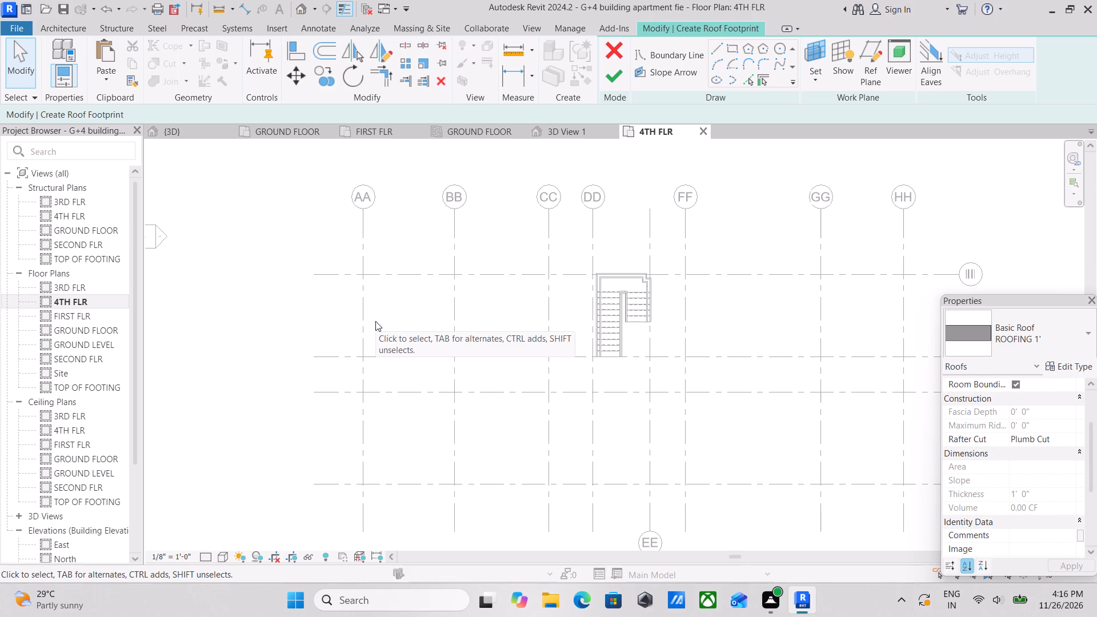
scroll(375, 321, down, 5)
middle_drag(425, 319, 512, 332)
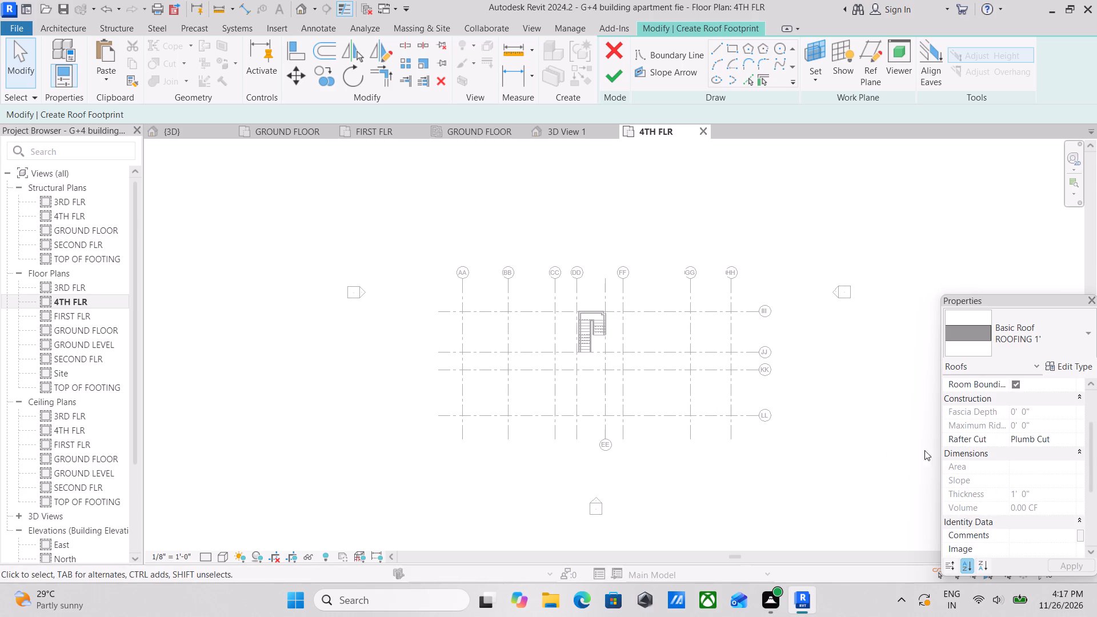
Quit the roof footprint sketch on the 4TH FLR plan and discard the unfinished roof.
click(606, 47)
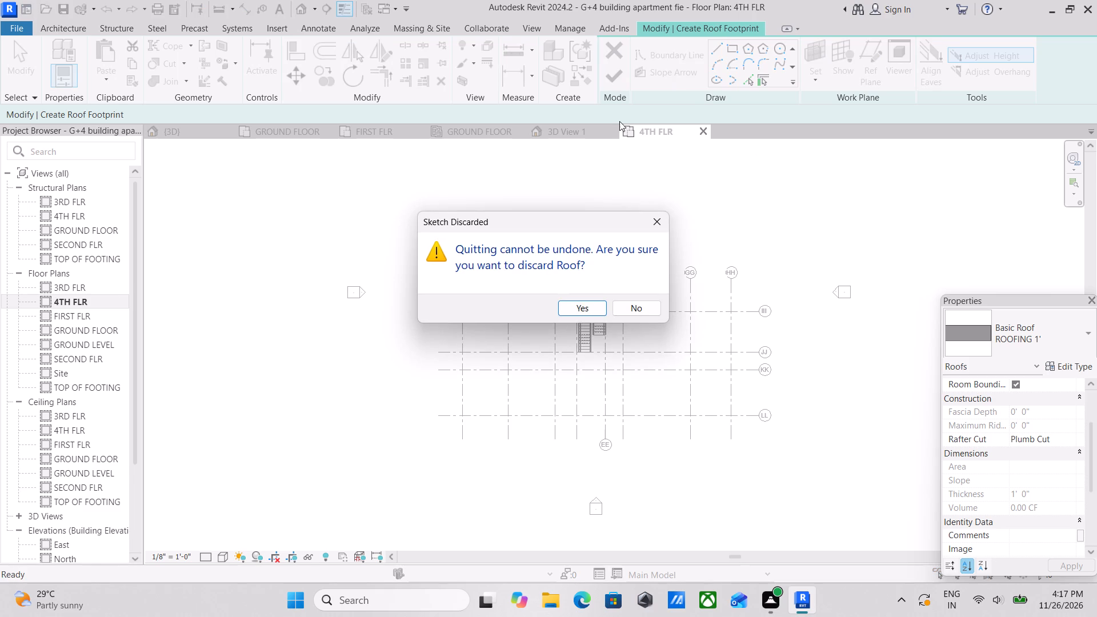
click(614, 310)
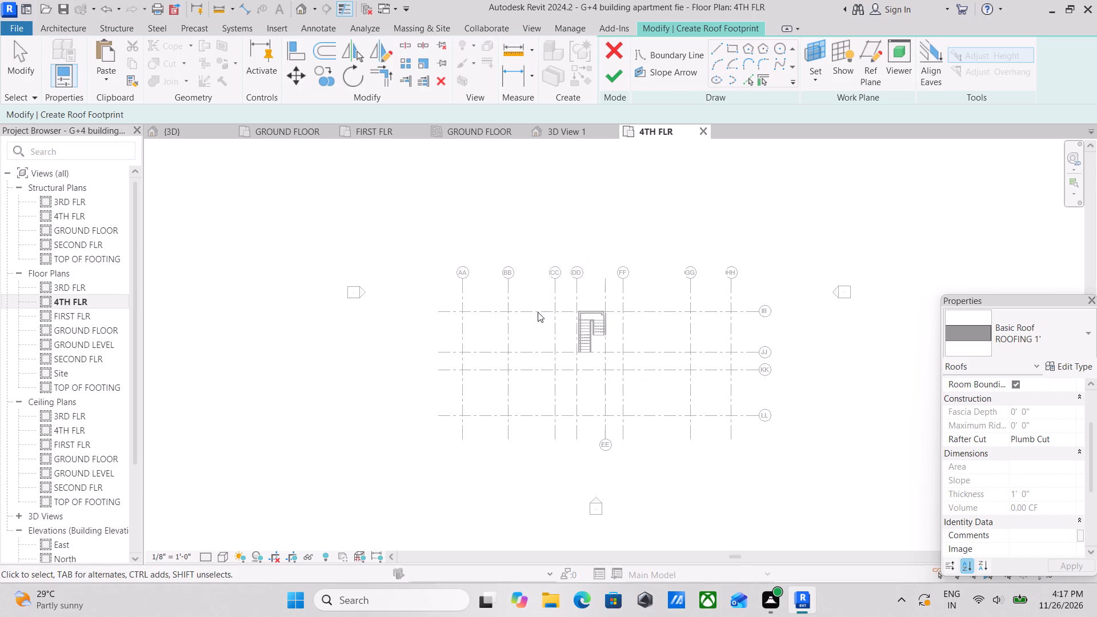
click(613, 39)
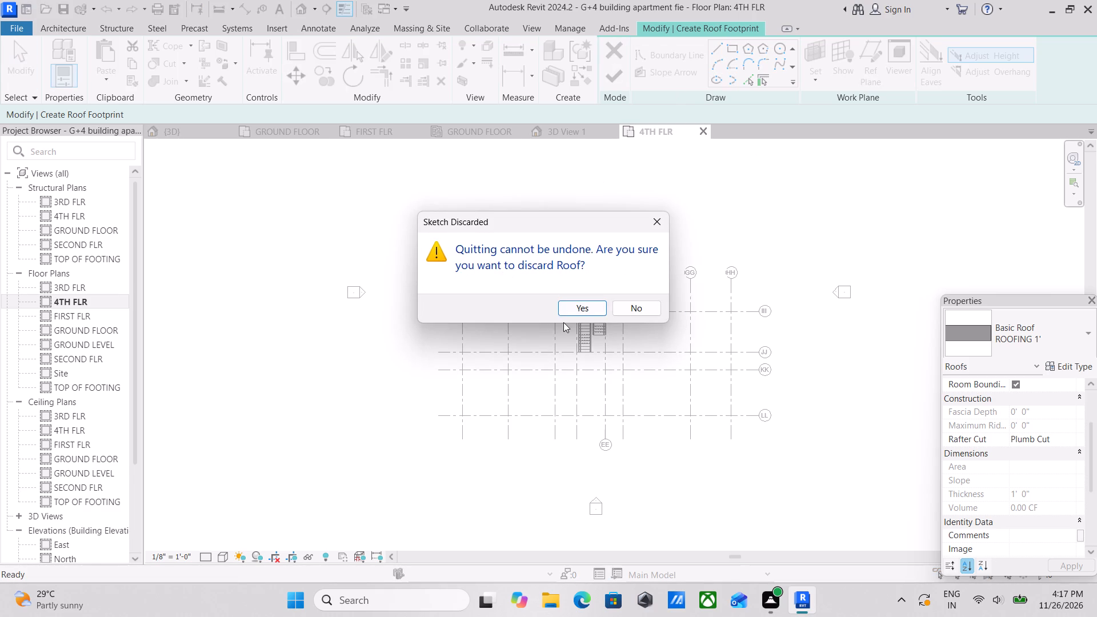
click(576, 316)
click(613, 308)
click(620, 43)
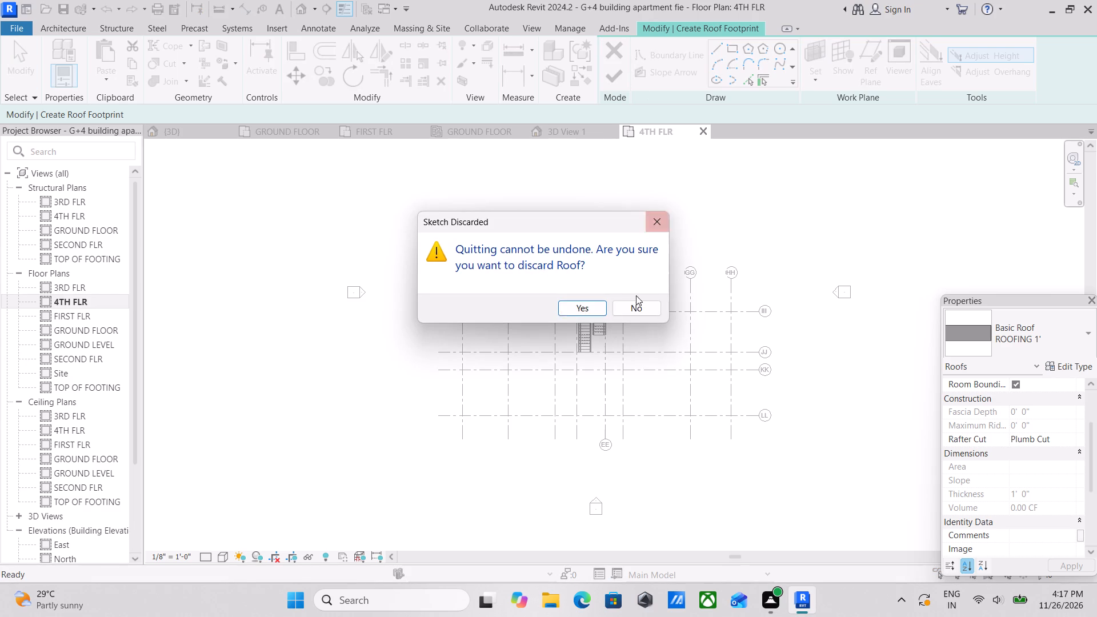
click(568, 312)
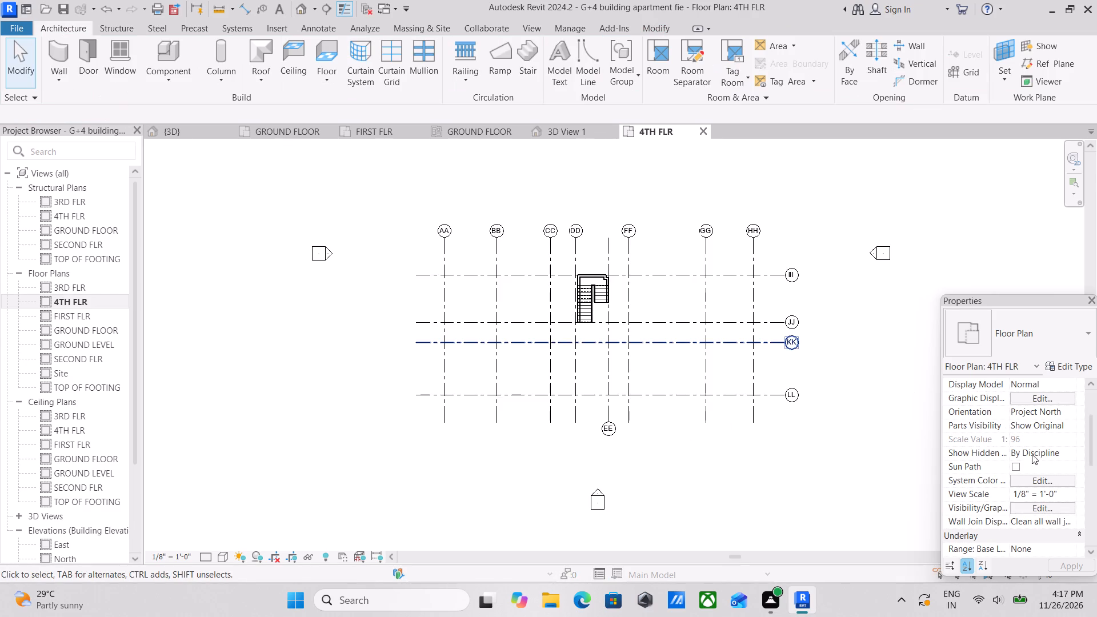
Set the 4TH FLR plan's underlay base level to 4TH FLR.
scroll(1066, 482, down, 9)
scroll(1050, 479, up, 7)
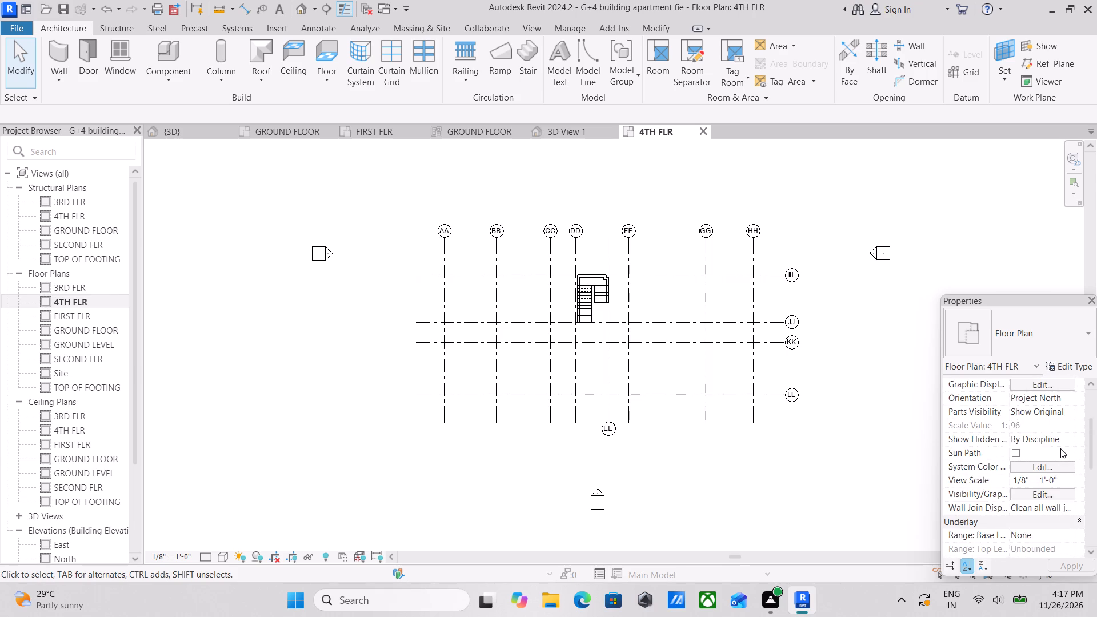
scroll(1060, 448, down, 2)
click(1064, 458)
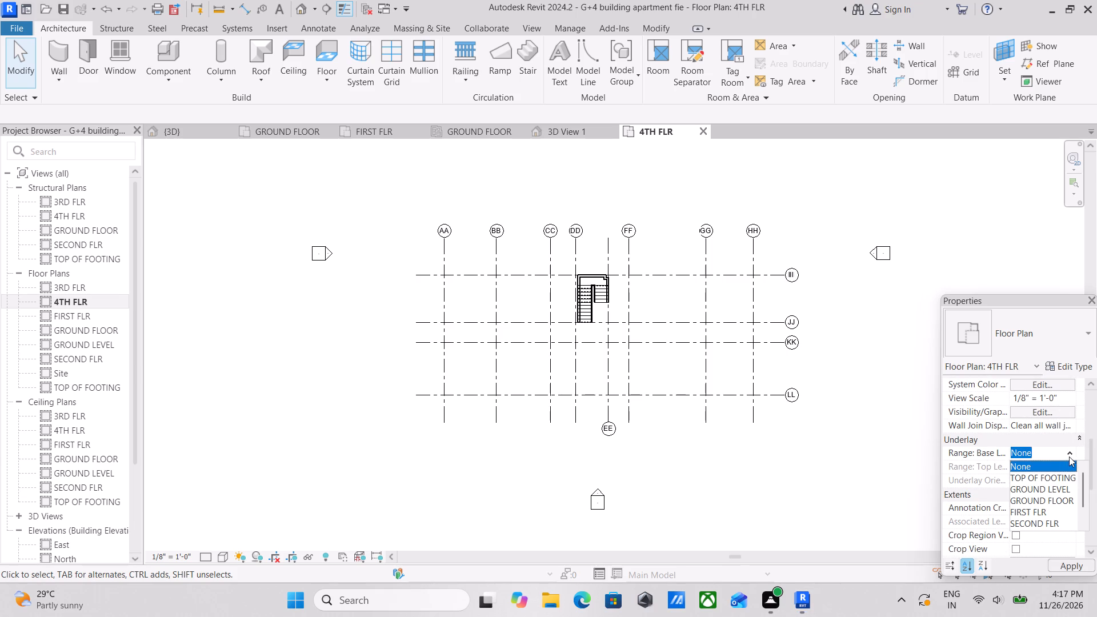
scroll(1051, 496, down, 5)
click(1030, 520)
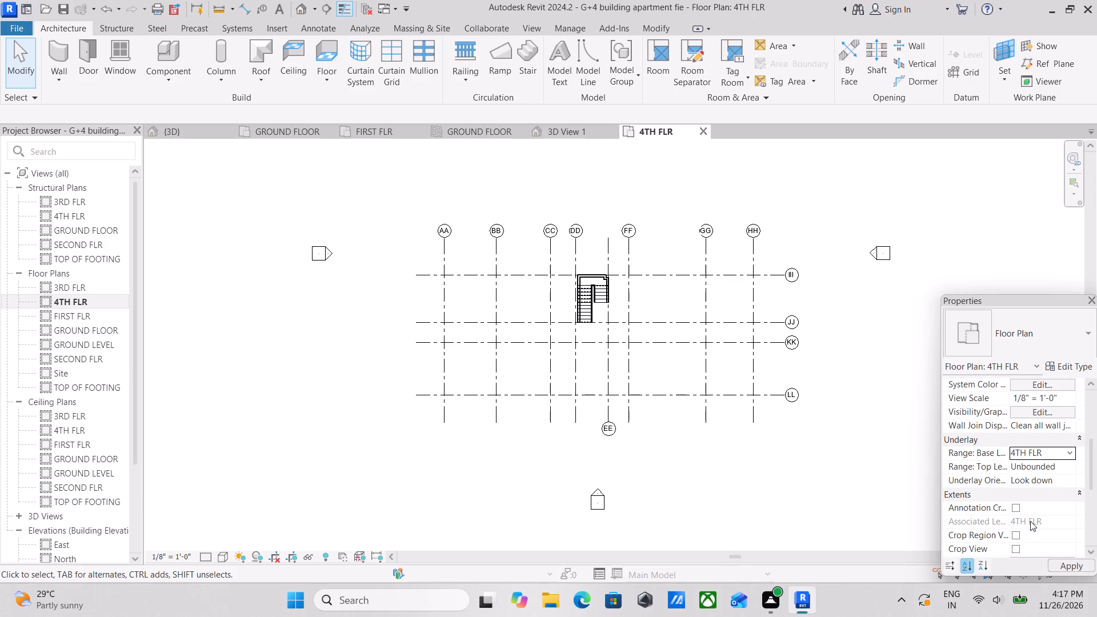
Set the 4TH FLR plan's underlay base level to 3RD FLR.
scroll(409, 277, up, 3)
scroll(706, 327, up, 1)
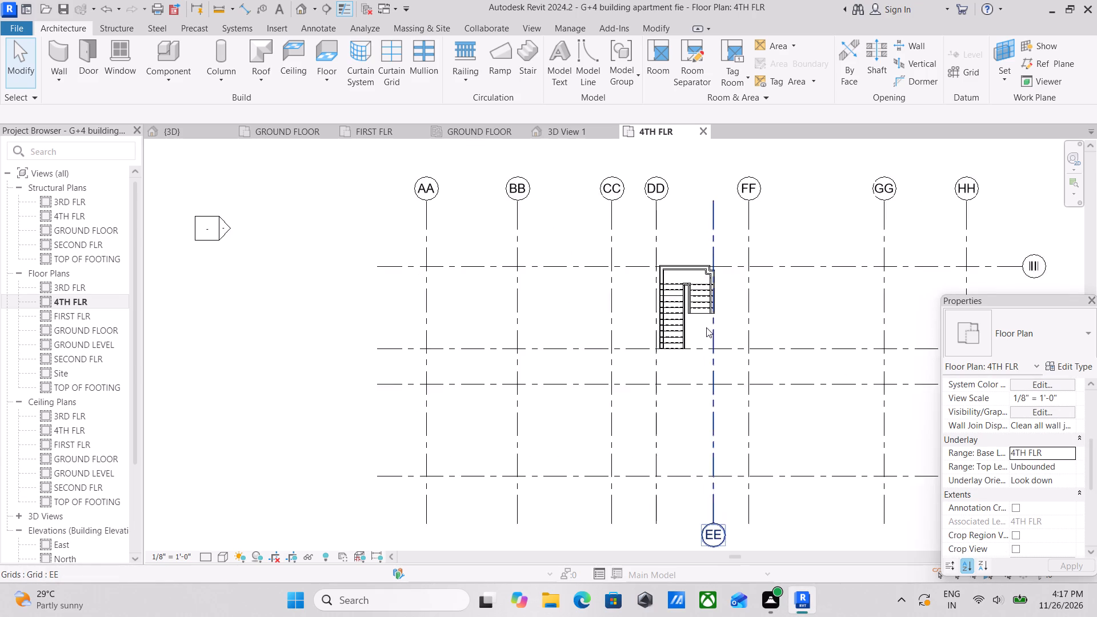
scroll(706, 327, up, 1)
middle_drag(703, 327, 457, 320)
scroll(573, 315, down, 1)
middle_drag(573, 315, 578, 315)
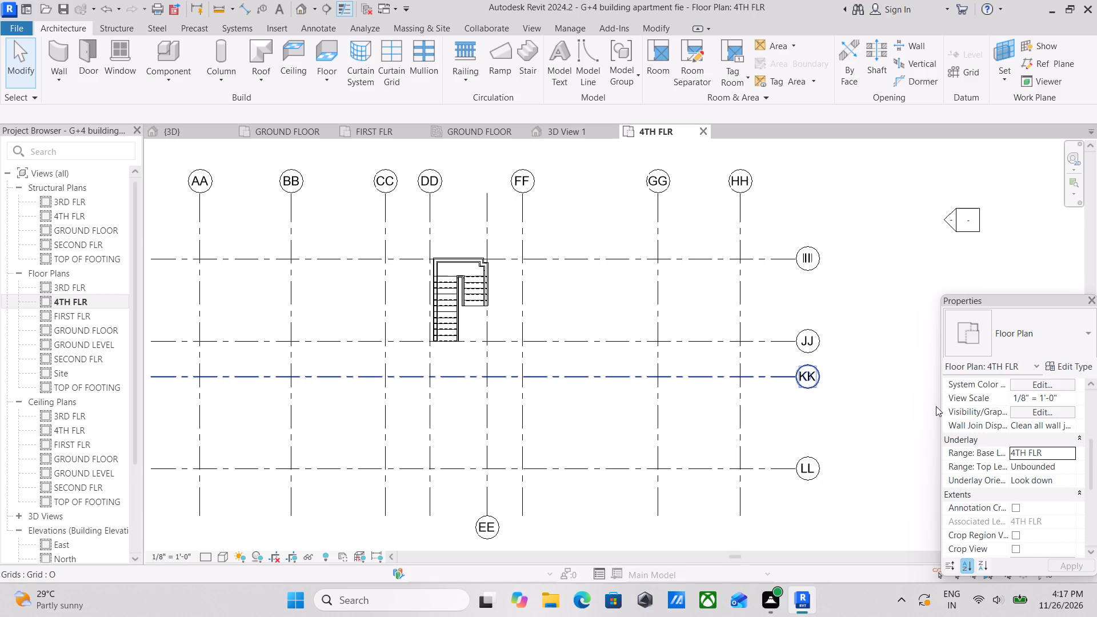
scroll(999, 440, down, 1)
scroll(1066, 436, up, 1)
click(1070, 450)
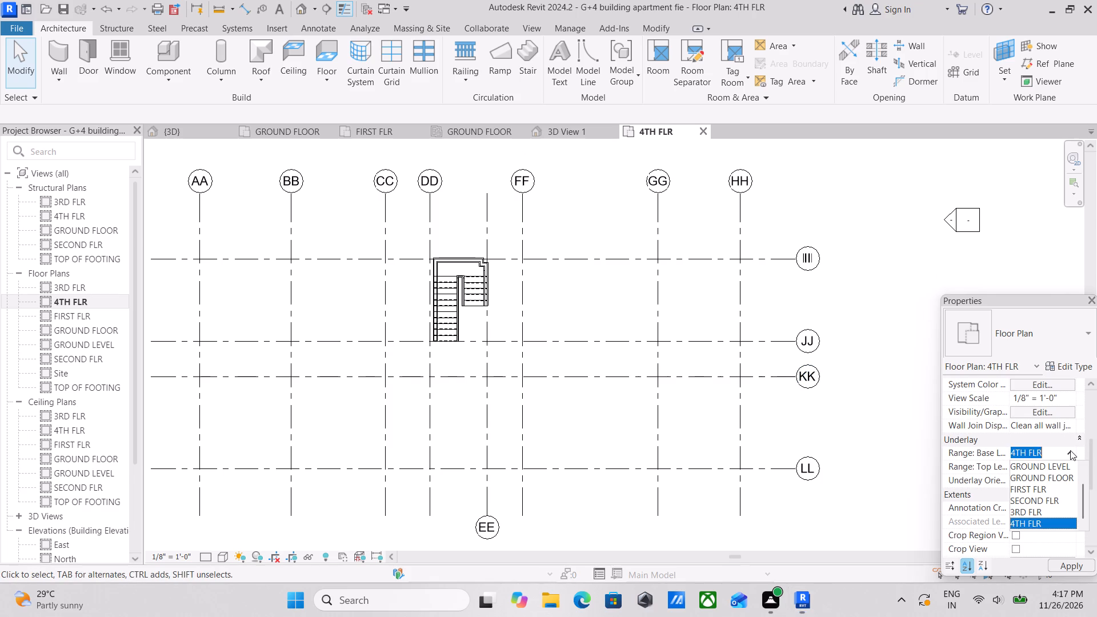
scroll(1042, 472, up, 2)
scroll(1044, 486, down, 1)
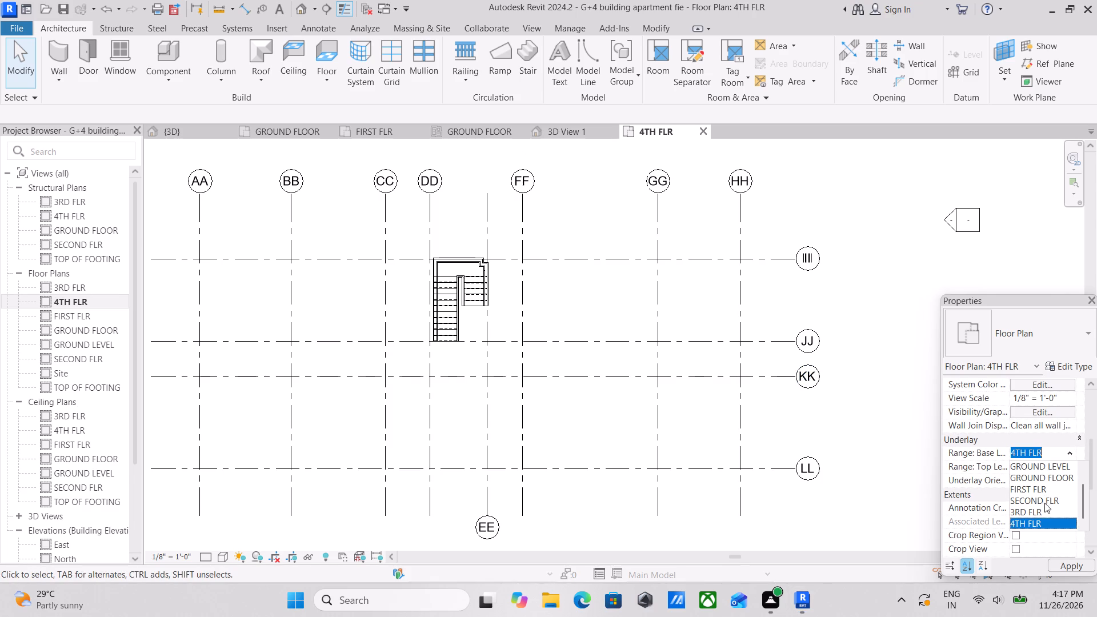
scroll(1041, 506, down, 1)
click(1035, 507)
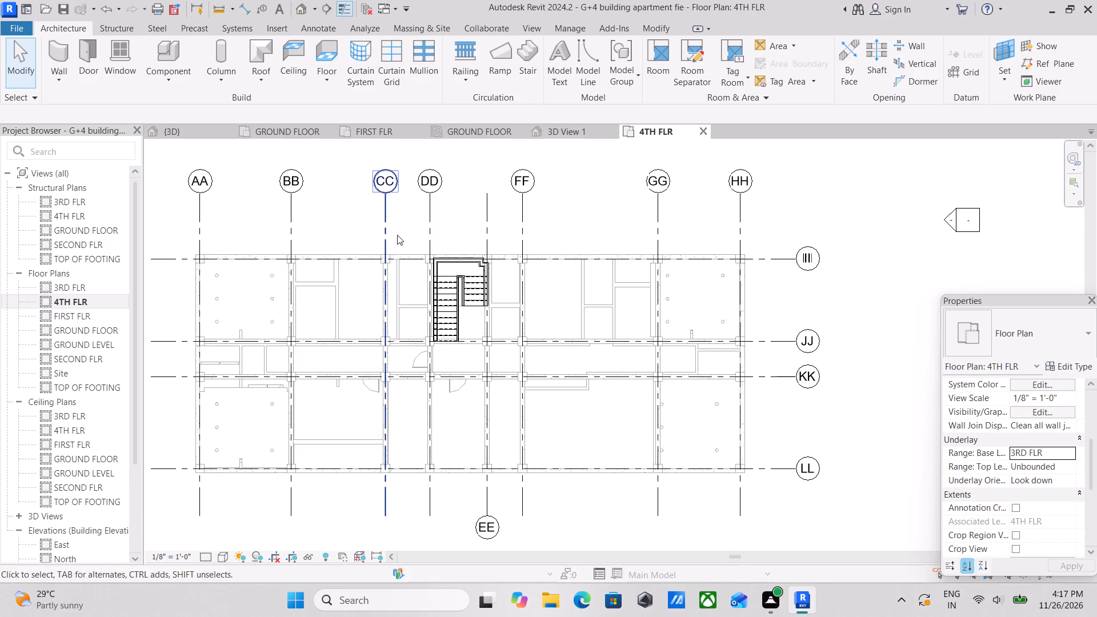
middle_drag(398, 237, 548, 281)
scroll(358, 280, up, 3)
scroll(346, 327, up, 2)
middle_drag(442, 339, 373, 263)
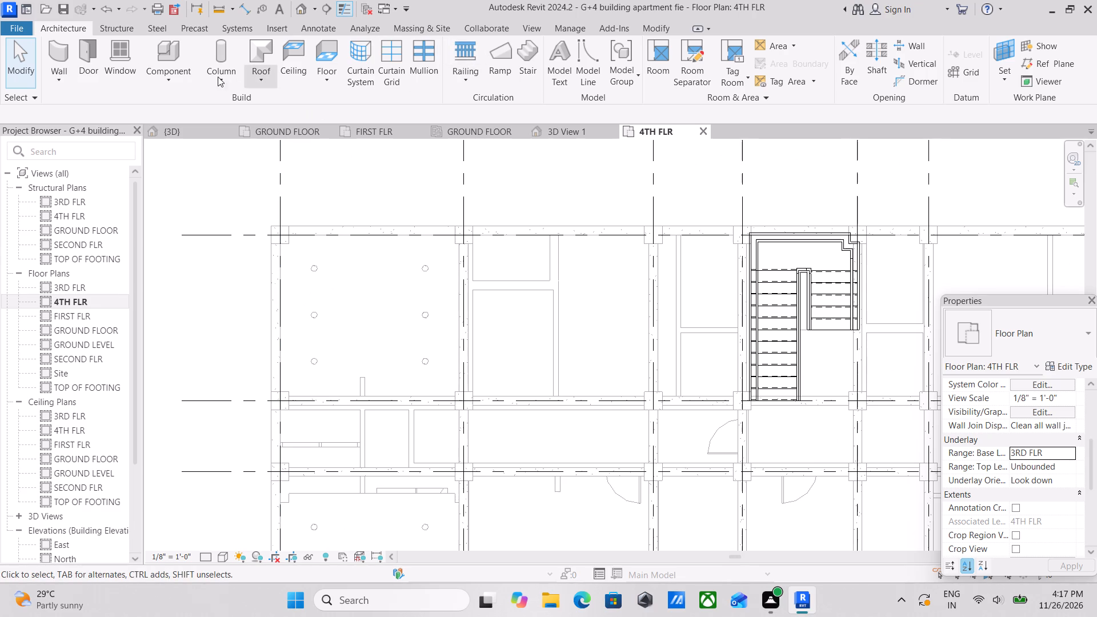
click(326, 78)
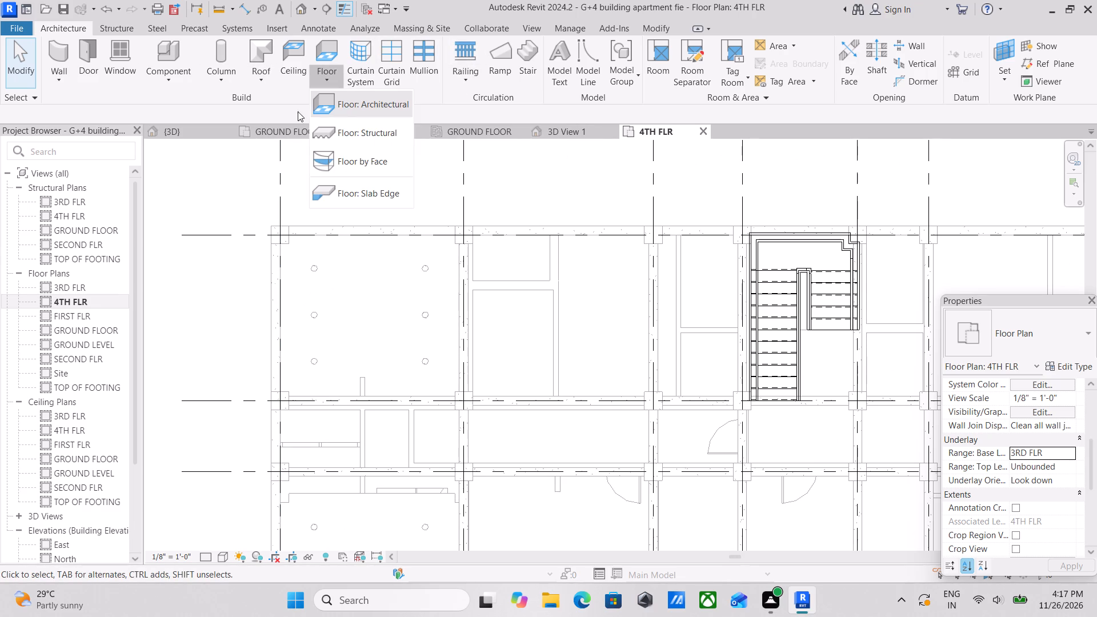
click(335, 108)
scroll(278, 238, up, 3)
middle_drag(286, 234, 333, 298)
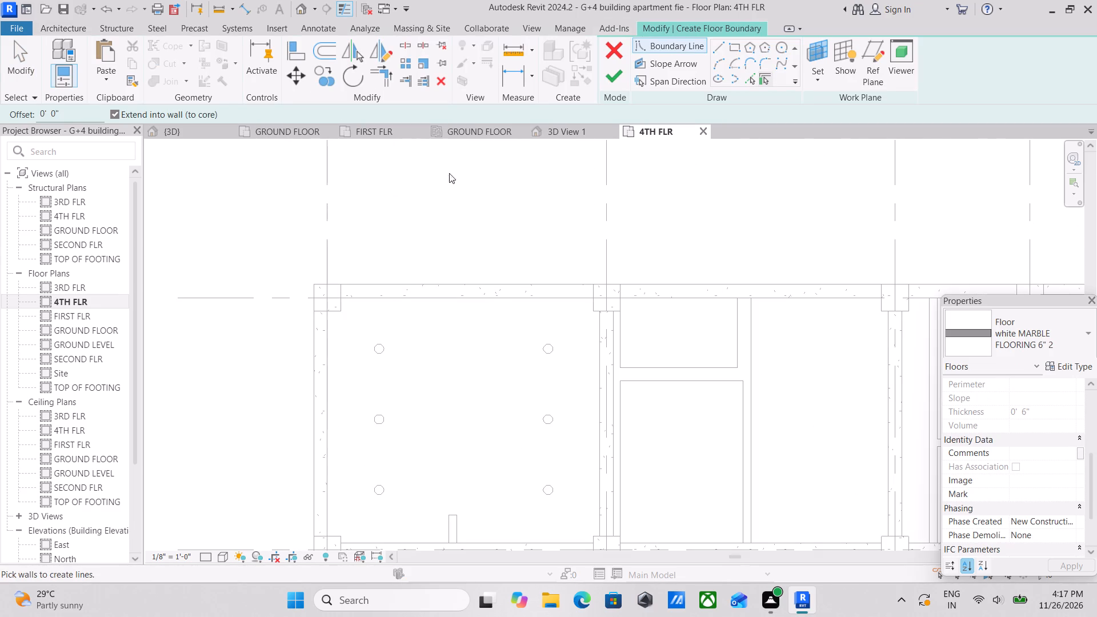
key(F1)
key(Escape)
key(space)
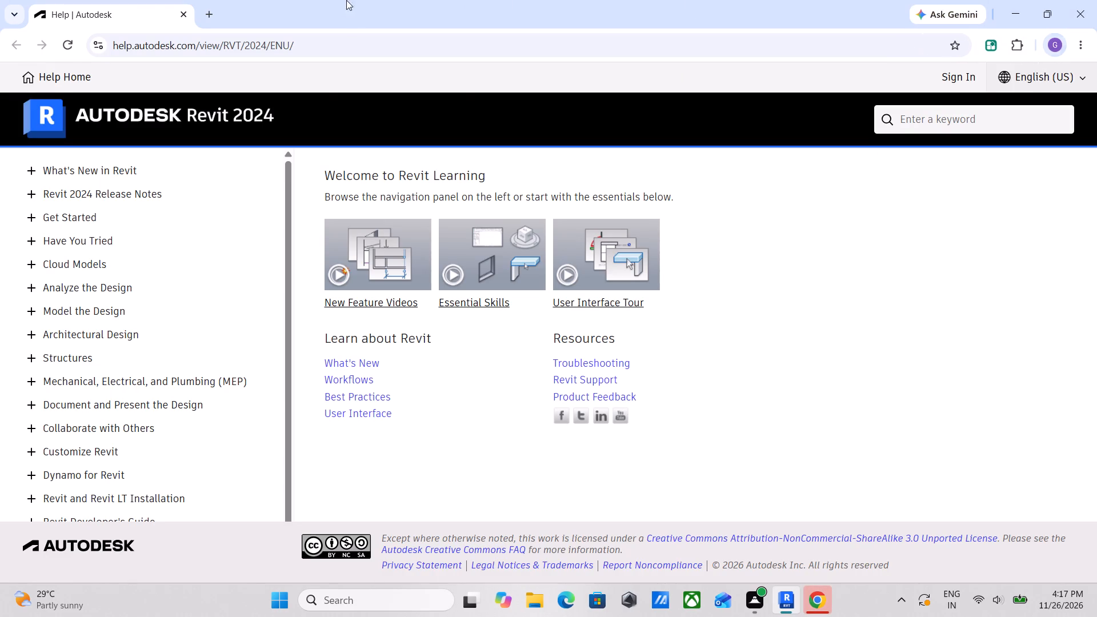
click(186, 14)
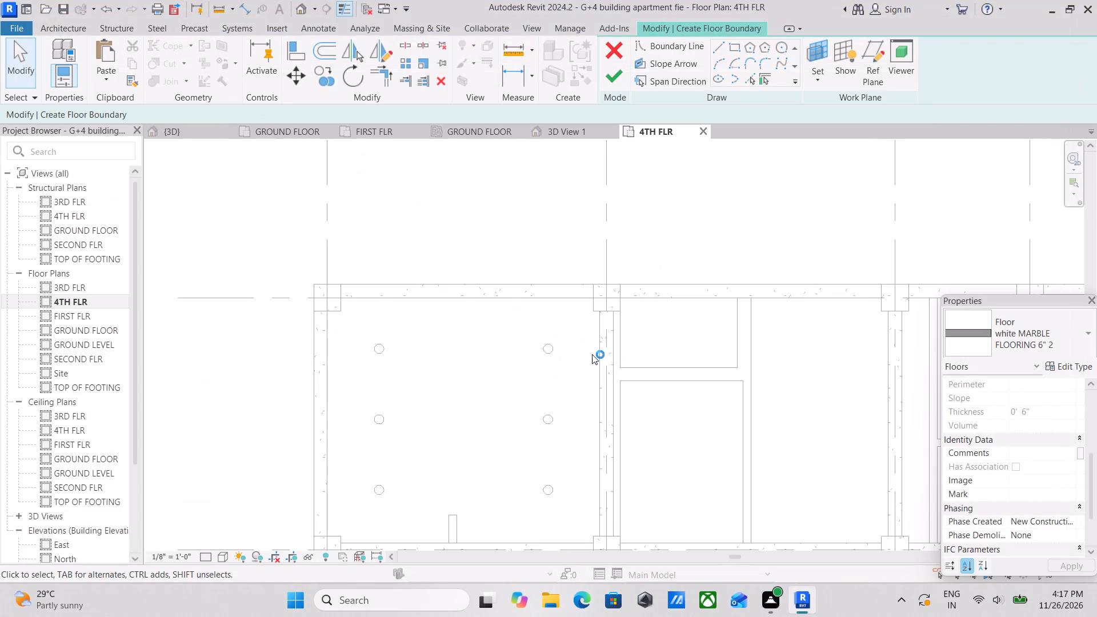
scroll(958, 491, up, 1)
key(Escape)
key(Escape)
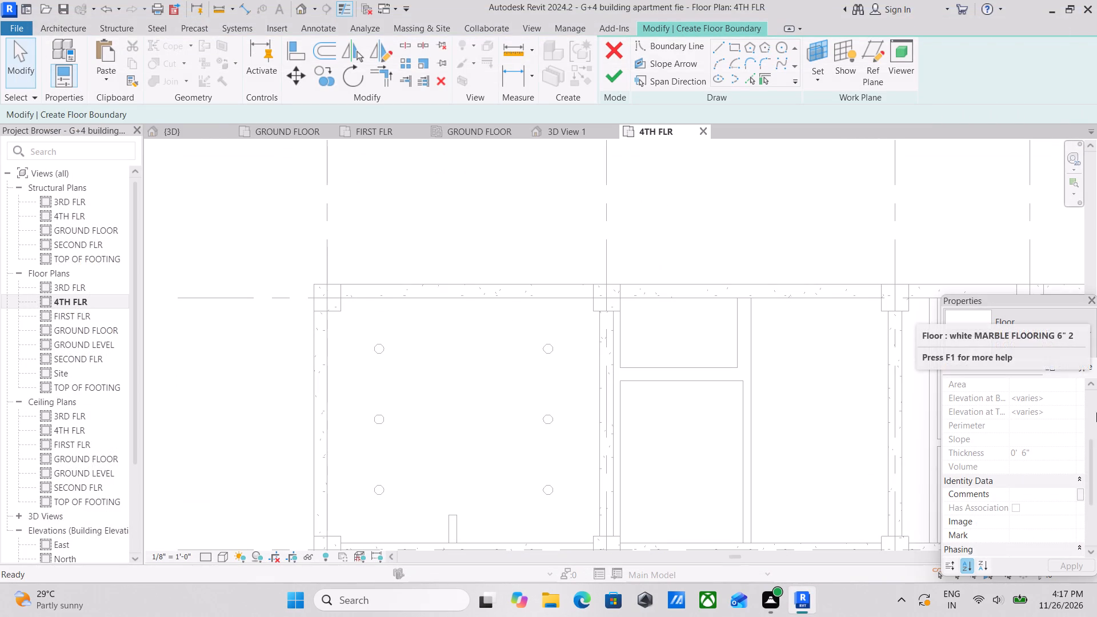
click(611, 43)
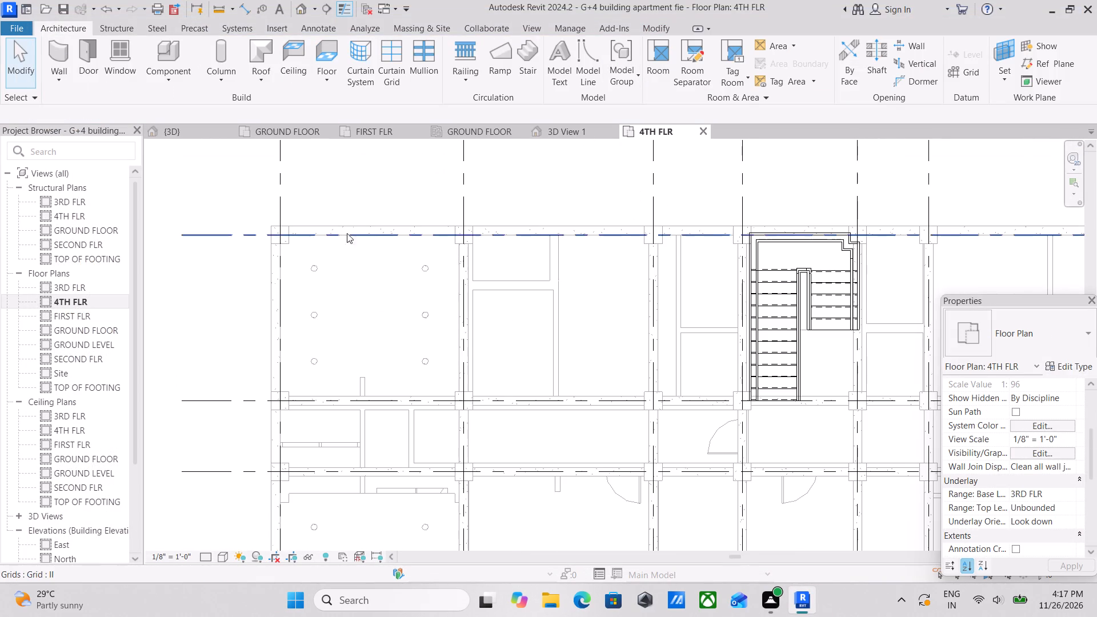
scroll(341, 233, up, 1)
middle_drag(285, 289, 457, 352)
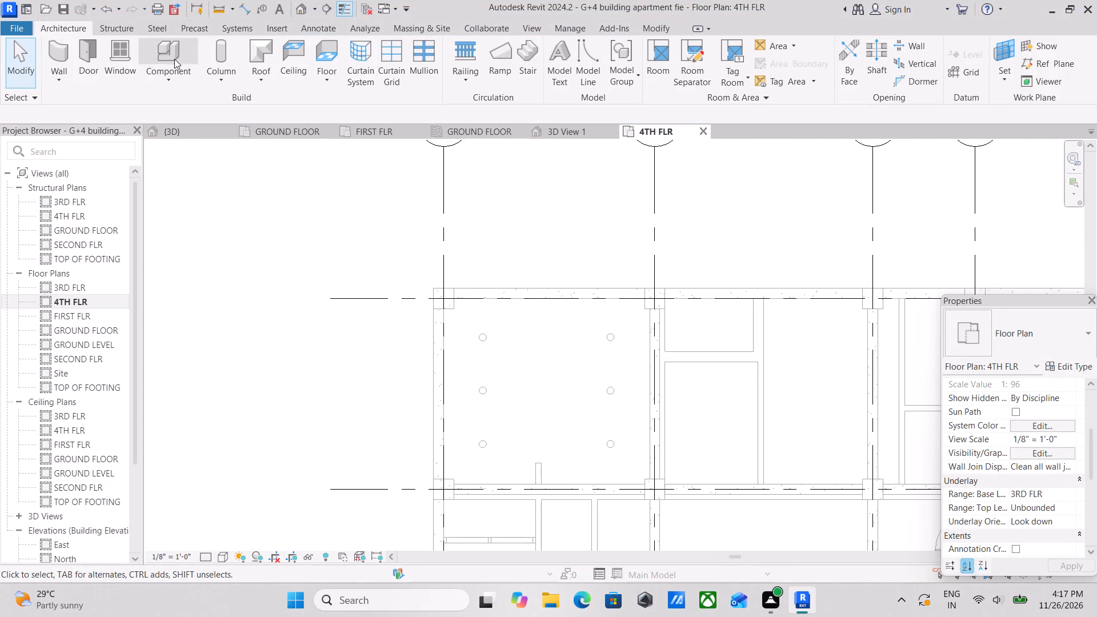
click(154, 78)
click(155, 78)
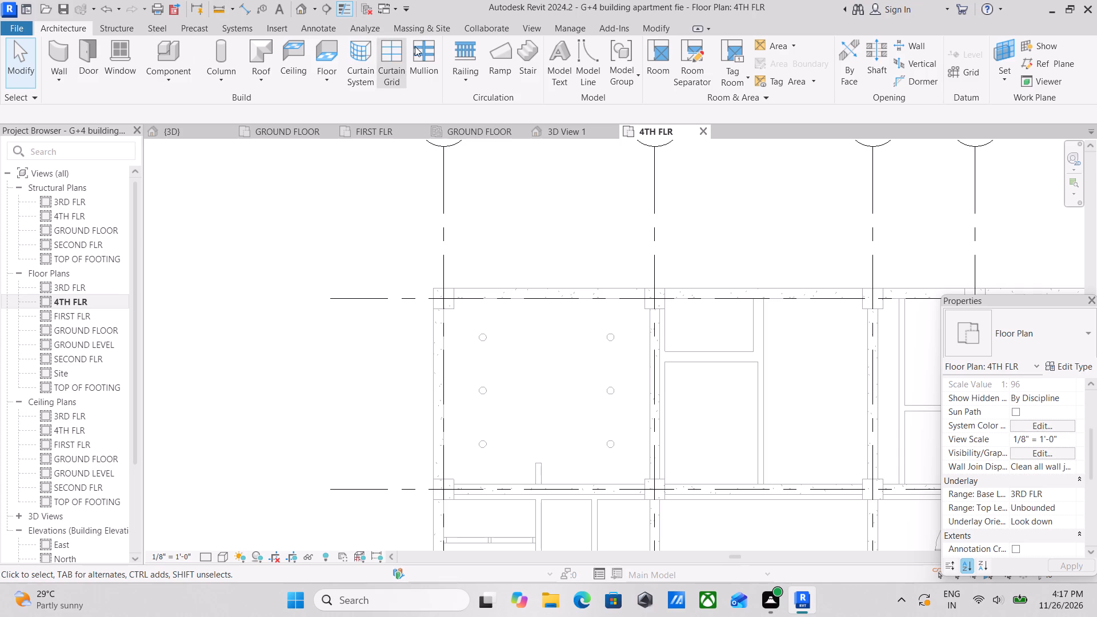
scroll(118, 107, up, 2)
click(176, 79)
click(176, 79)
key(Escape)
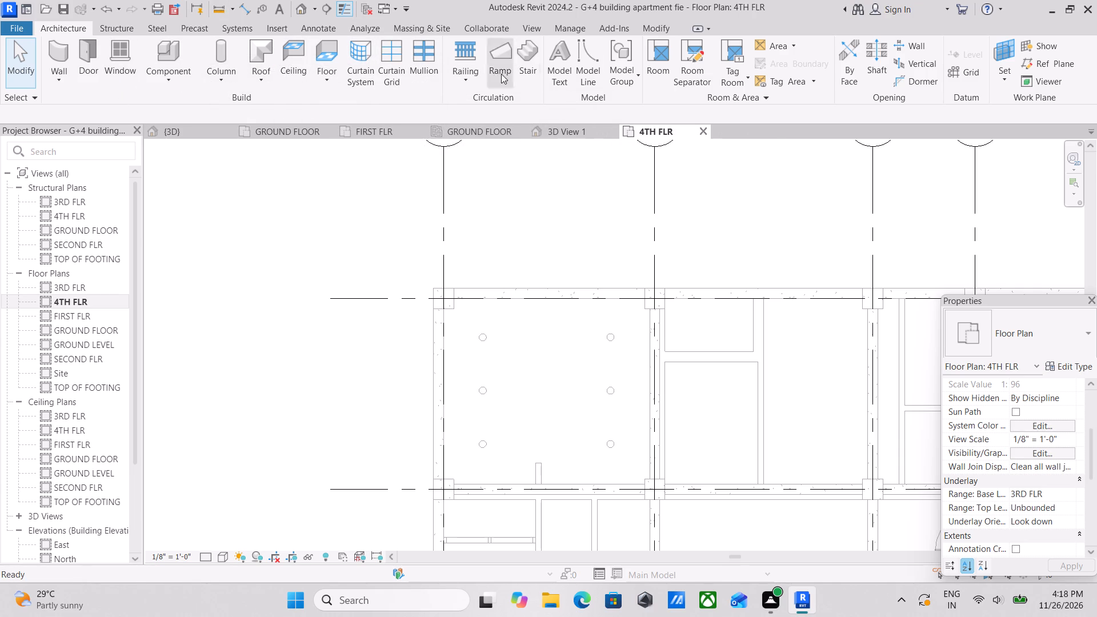
Start a new roof by footprint on the 4TH FLR plan.
click(261, 79)
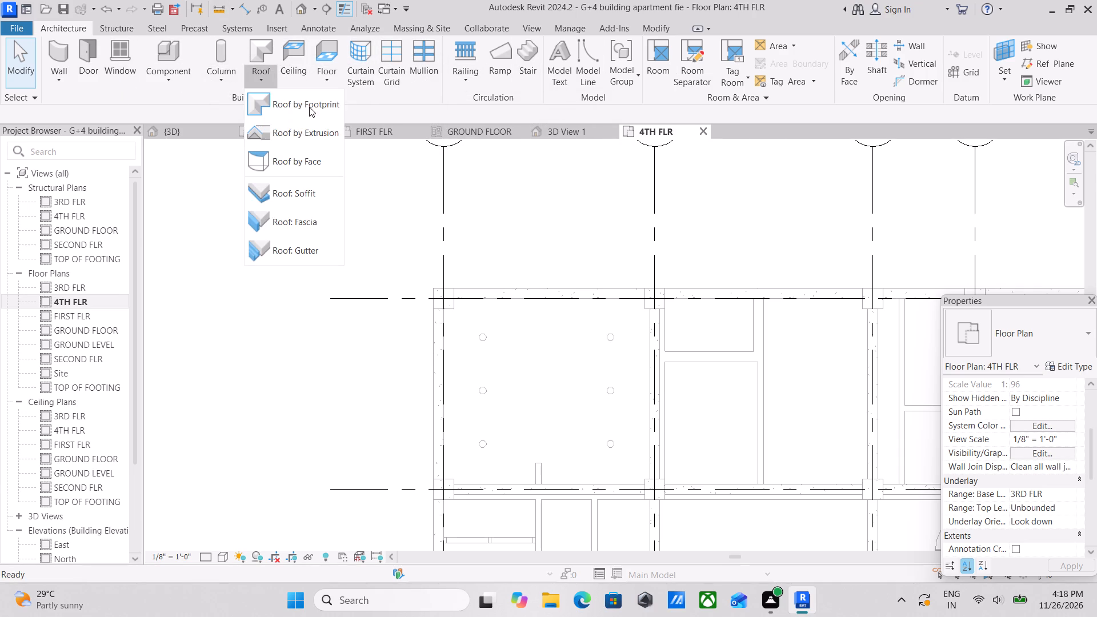
click(309, 106)
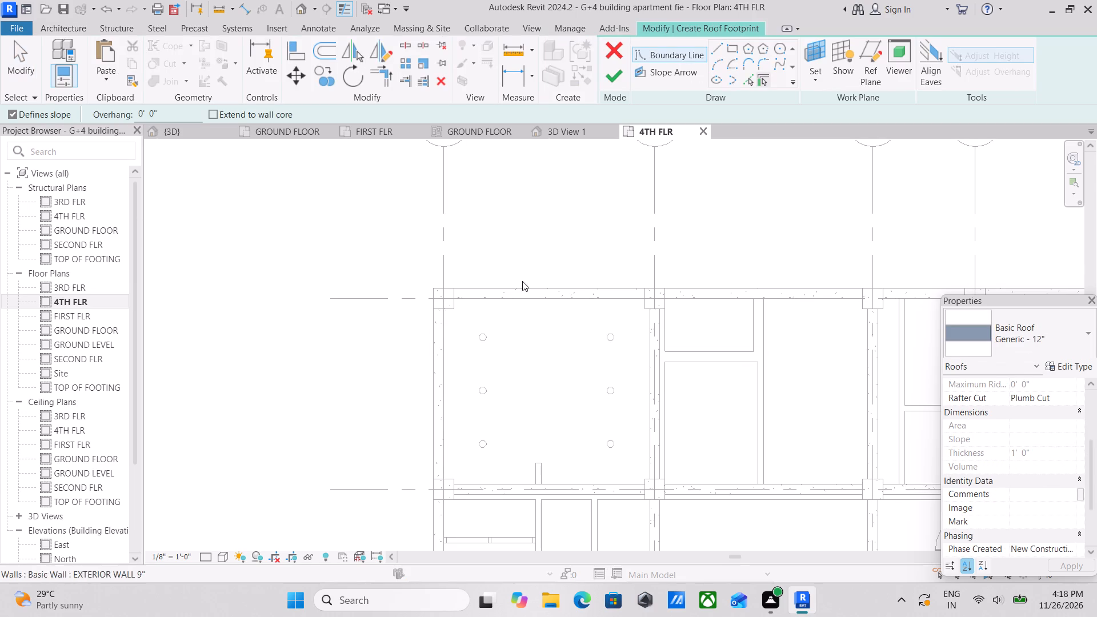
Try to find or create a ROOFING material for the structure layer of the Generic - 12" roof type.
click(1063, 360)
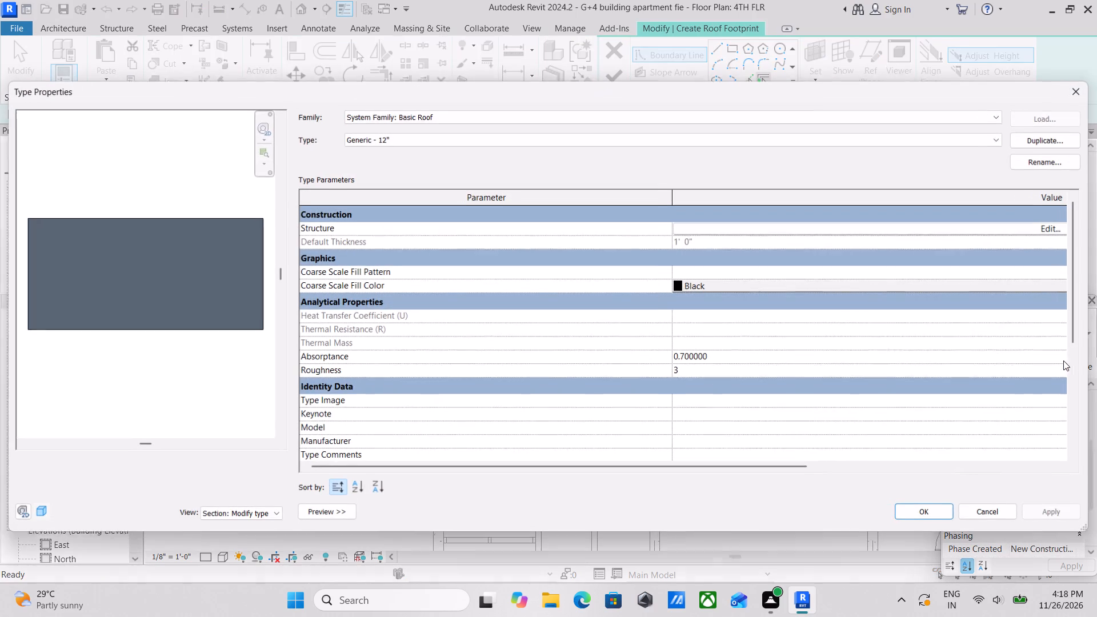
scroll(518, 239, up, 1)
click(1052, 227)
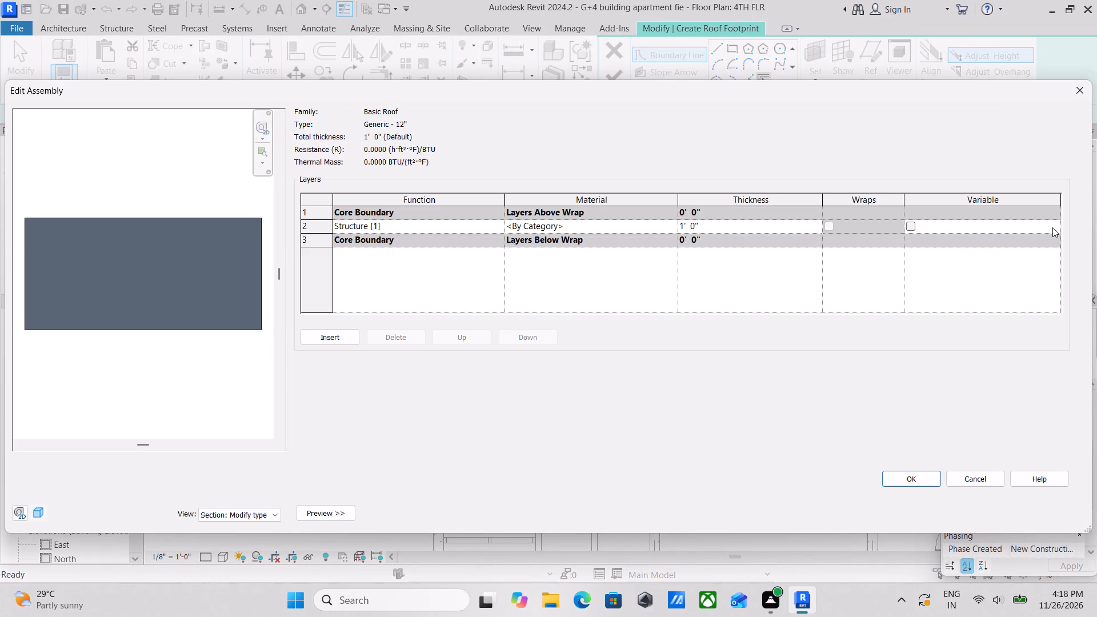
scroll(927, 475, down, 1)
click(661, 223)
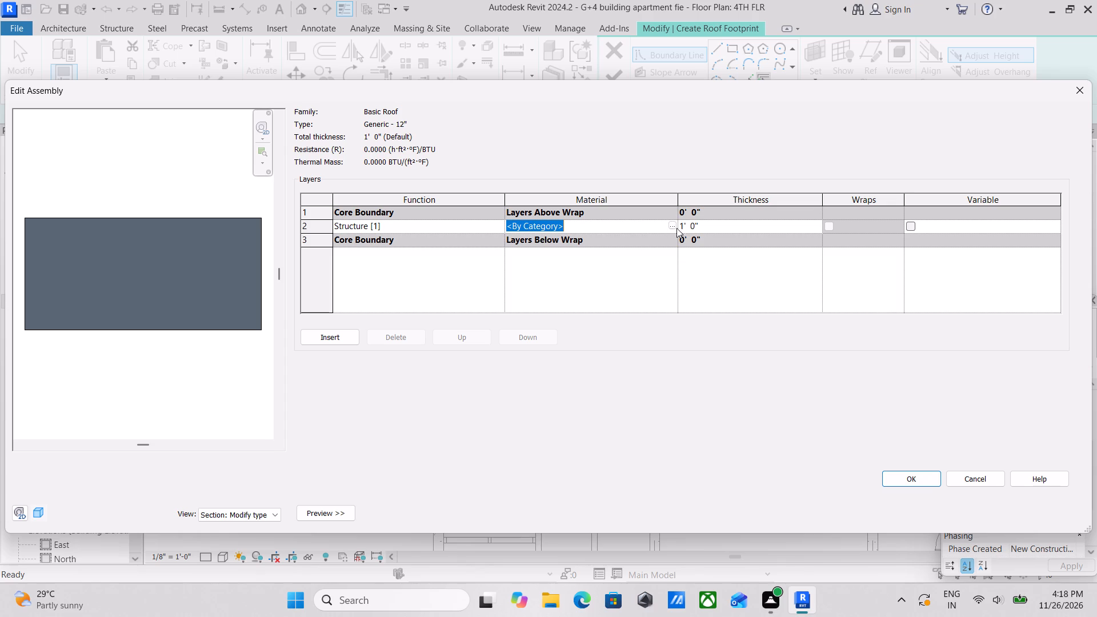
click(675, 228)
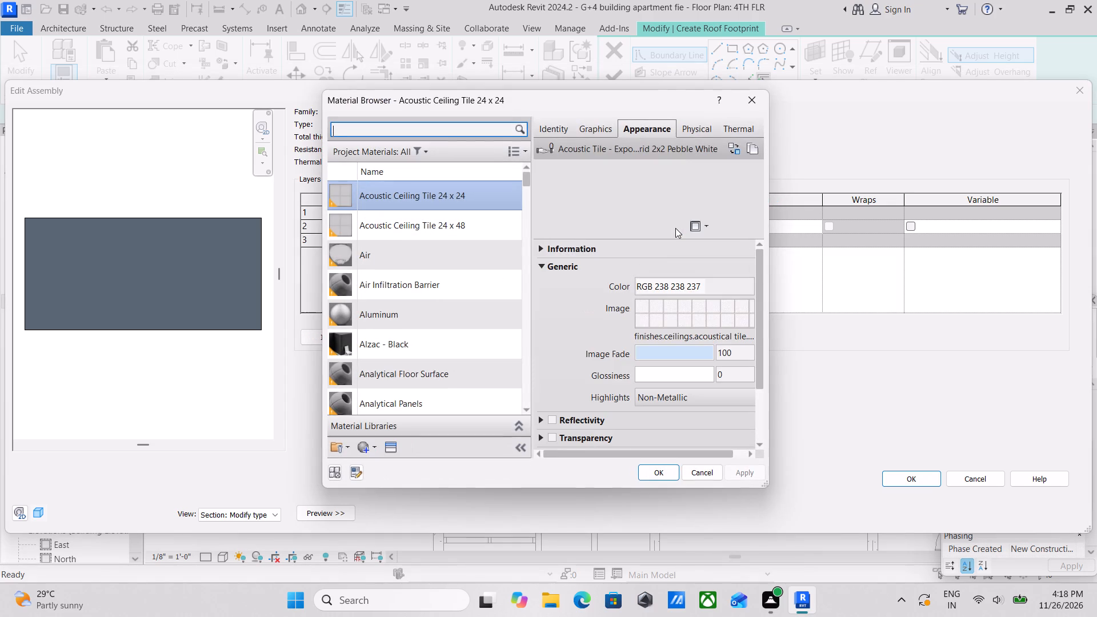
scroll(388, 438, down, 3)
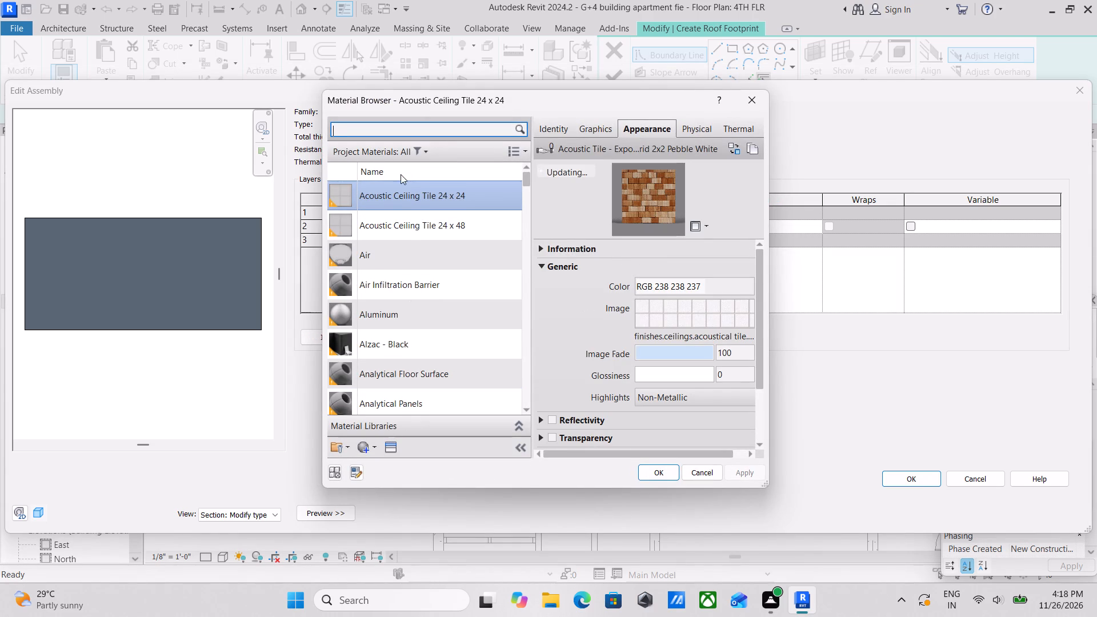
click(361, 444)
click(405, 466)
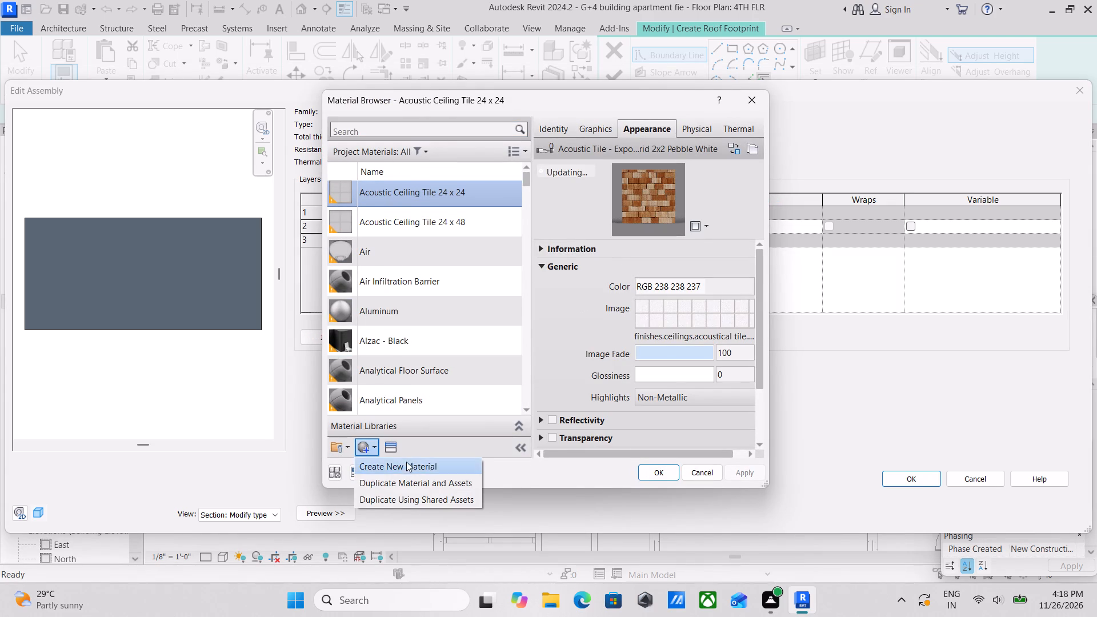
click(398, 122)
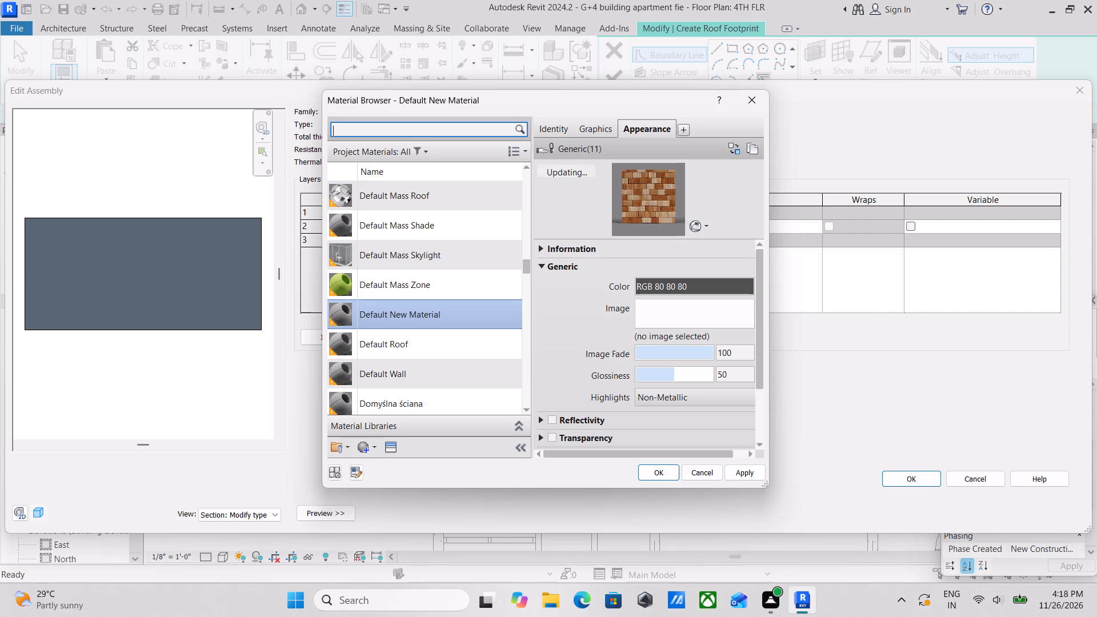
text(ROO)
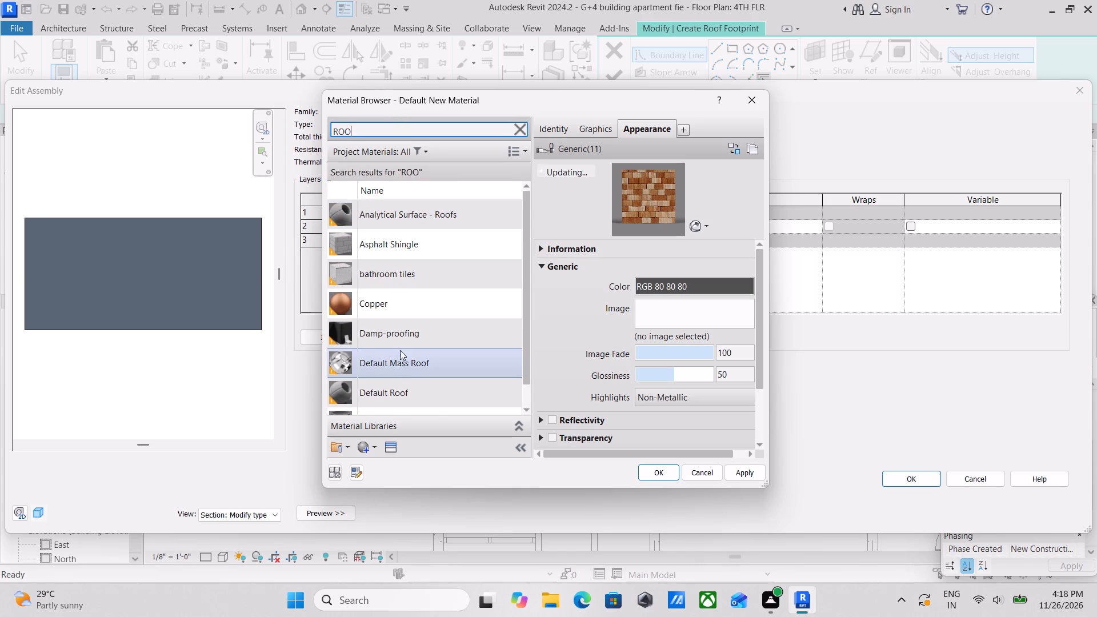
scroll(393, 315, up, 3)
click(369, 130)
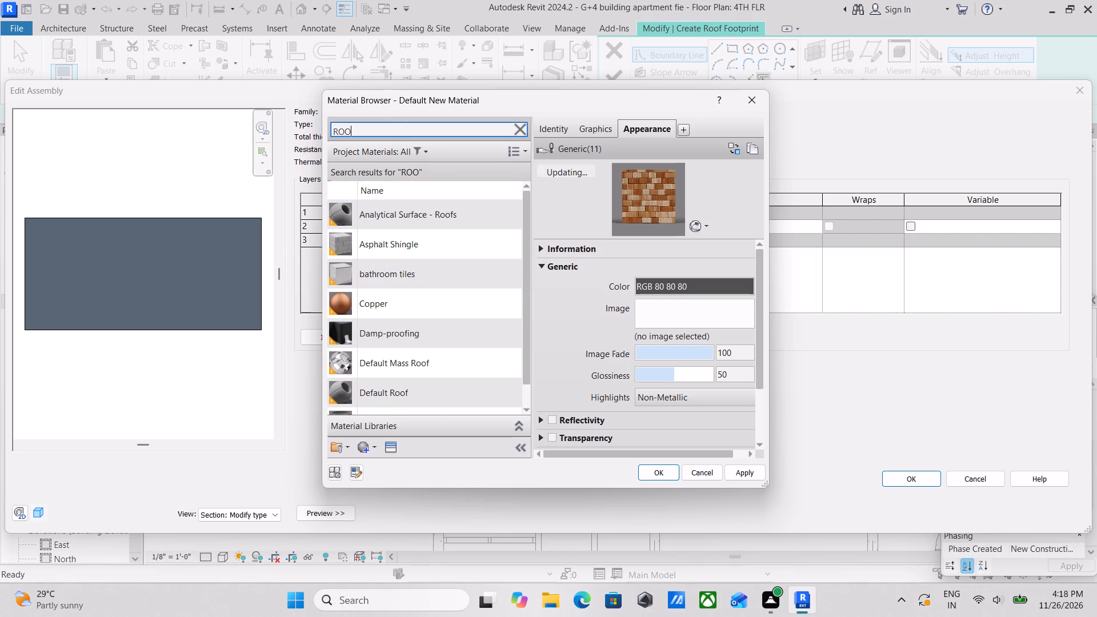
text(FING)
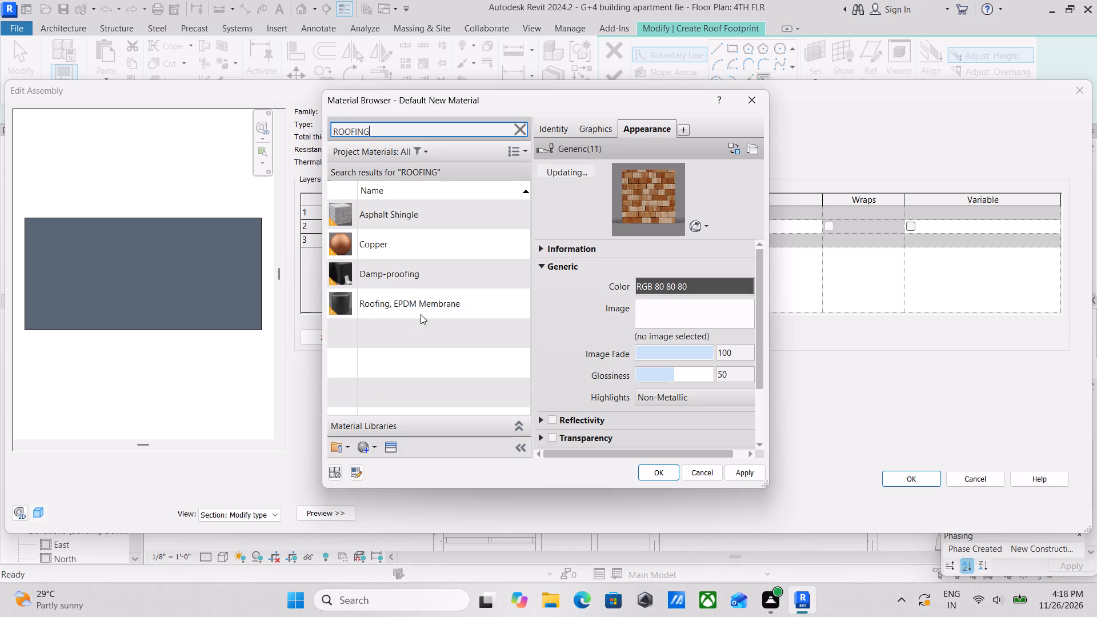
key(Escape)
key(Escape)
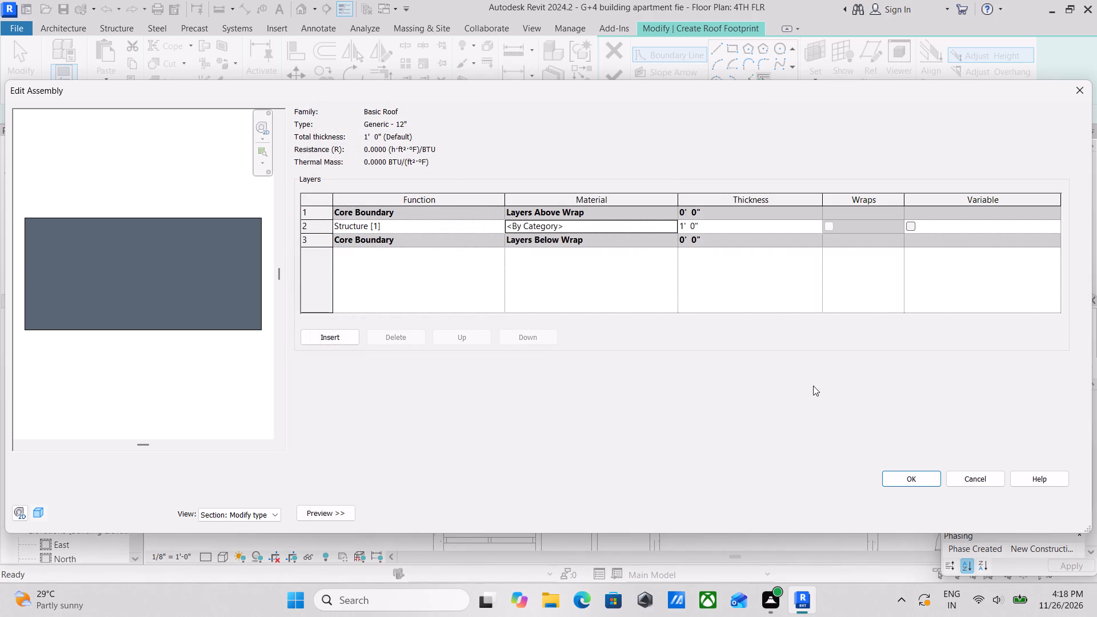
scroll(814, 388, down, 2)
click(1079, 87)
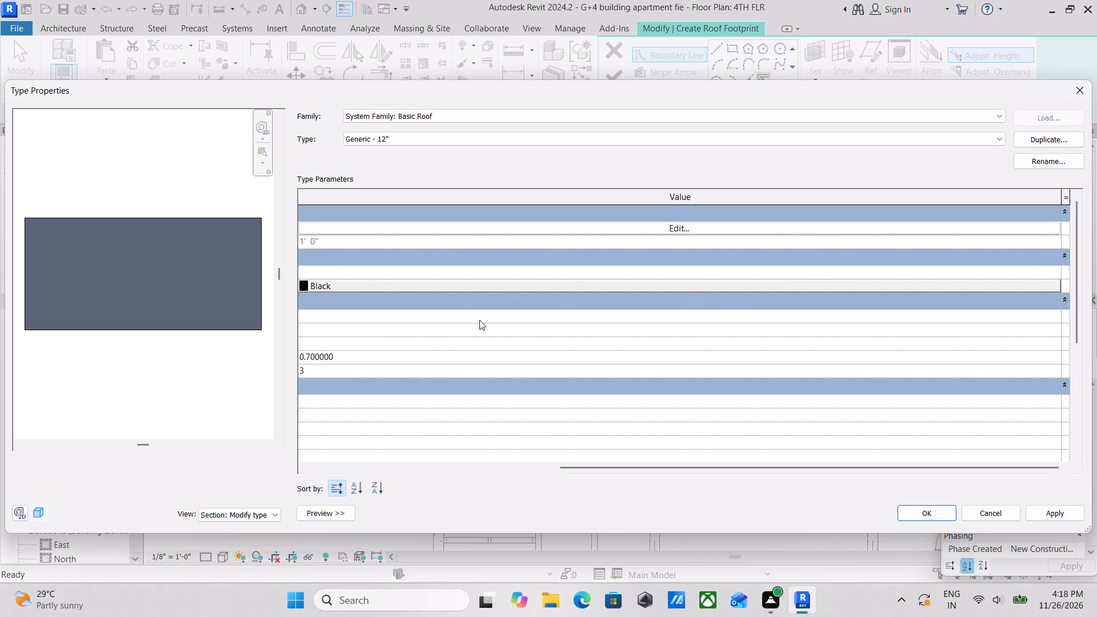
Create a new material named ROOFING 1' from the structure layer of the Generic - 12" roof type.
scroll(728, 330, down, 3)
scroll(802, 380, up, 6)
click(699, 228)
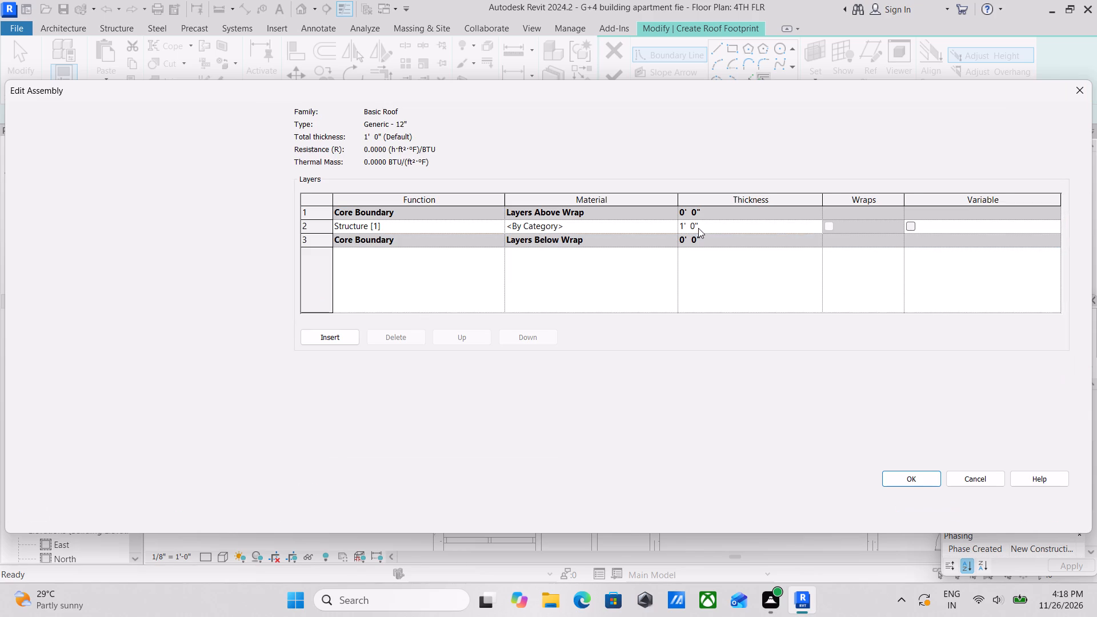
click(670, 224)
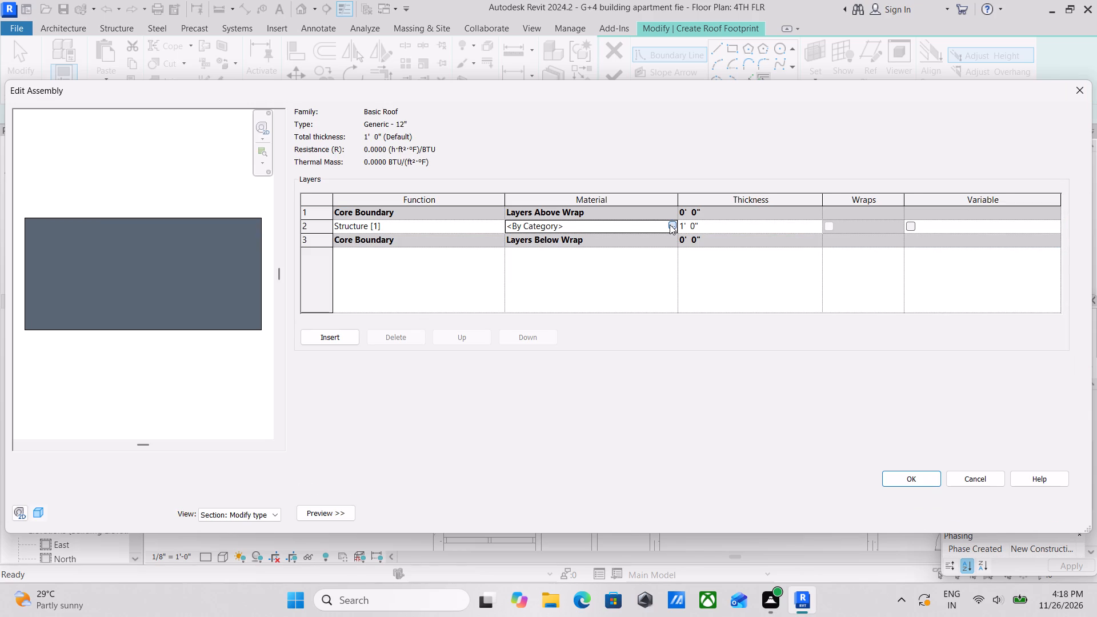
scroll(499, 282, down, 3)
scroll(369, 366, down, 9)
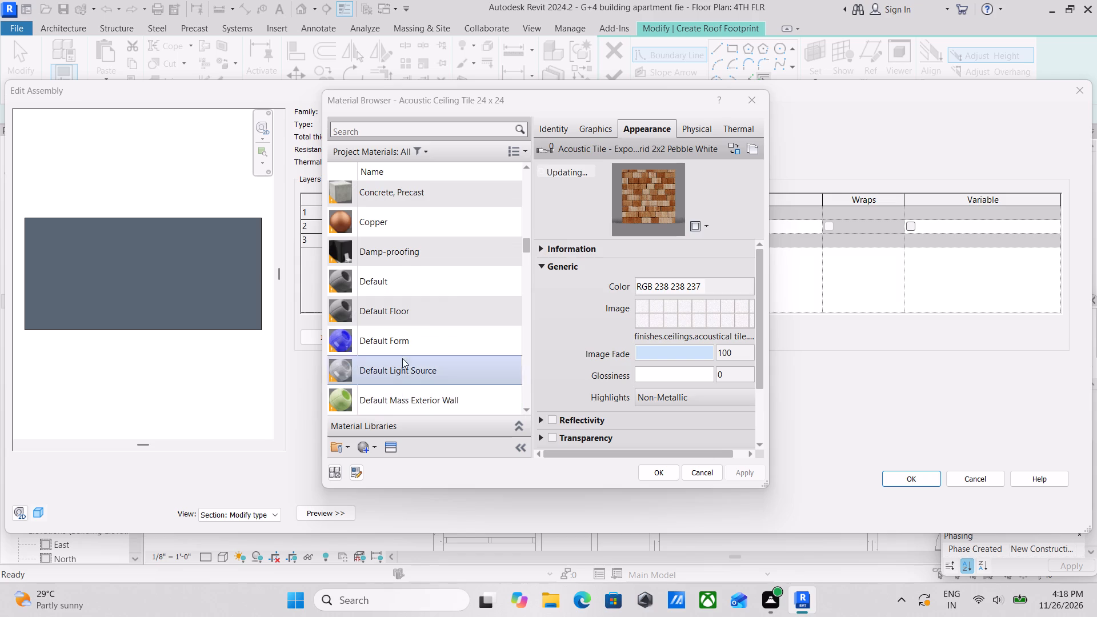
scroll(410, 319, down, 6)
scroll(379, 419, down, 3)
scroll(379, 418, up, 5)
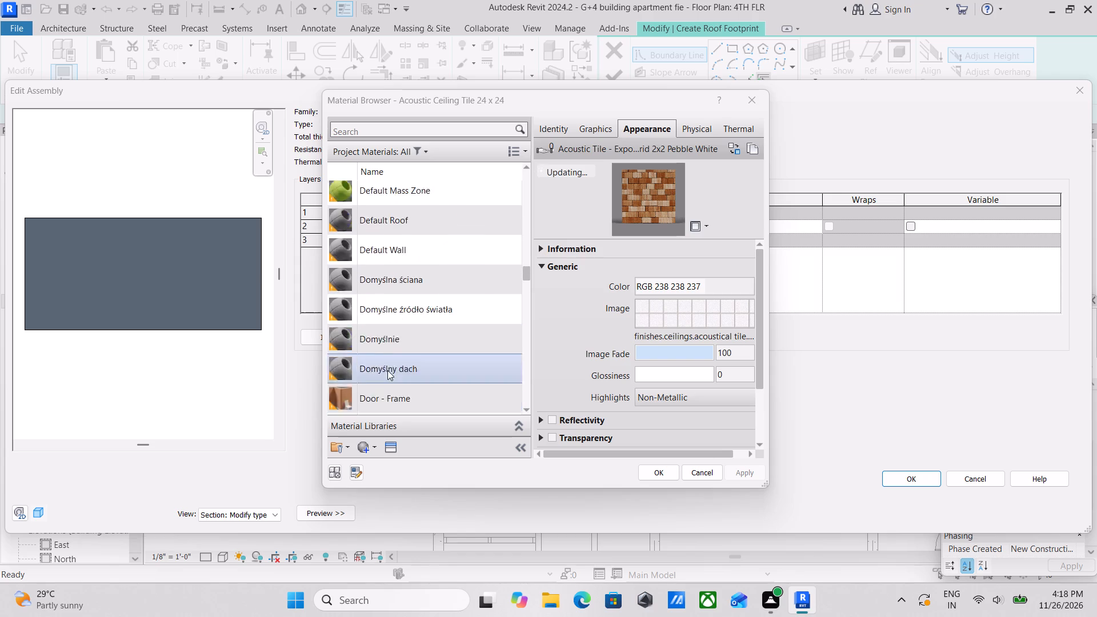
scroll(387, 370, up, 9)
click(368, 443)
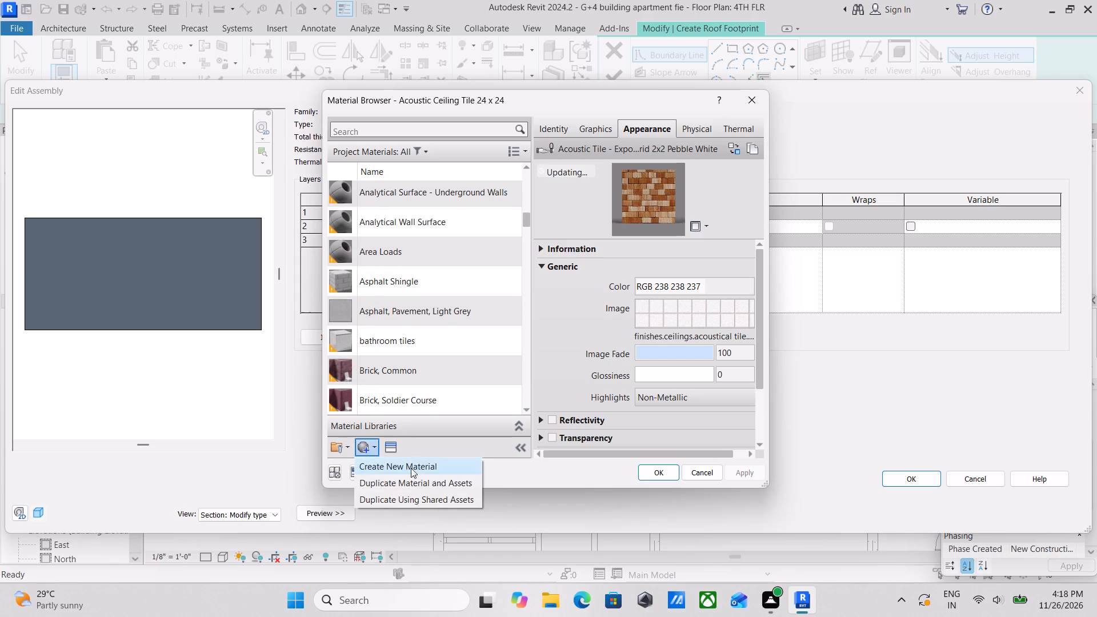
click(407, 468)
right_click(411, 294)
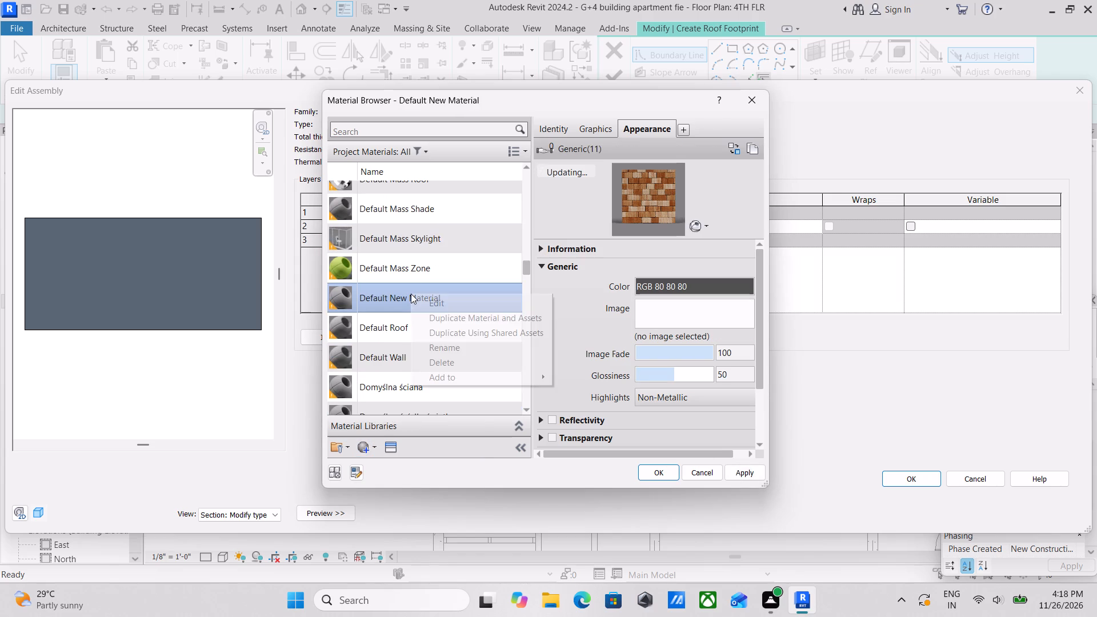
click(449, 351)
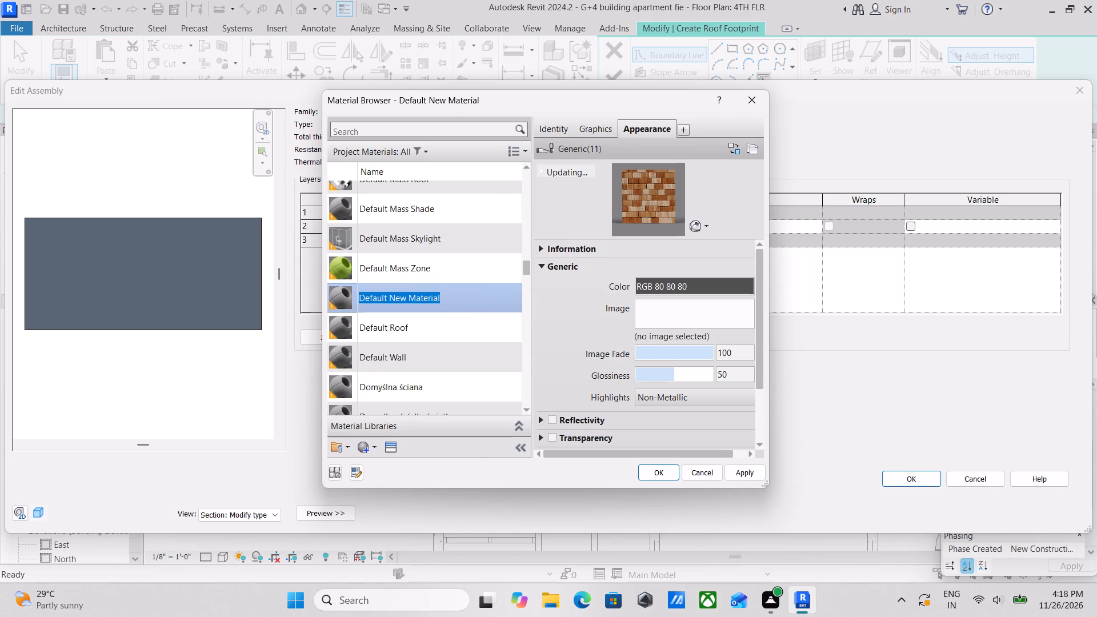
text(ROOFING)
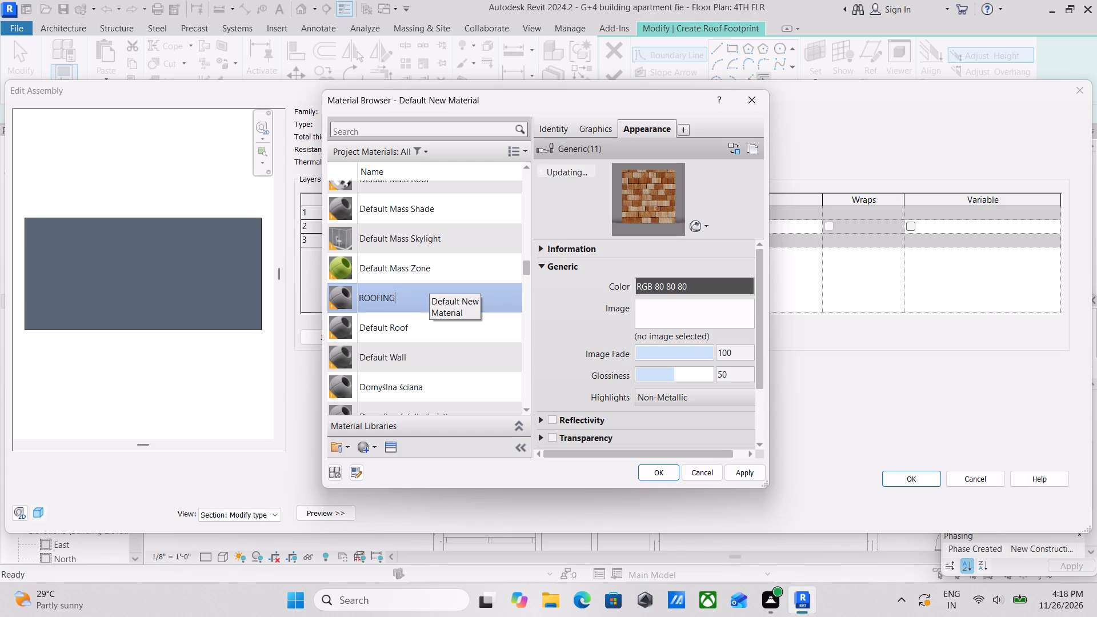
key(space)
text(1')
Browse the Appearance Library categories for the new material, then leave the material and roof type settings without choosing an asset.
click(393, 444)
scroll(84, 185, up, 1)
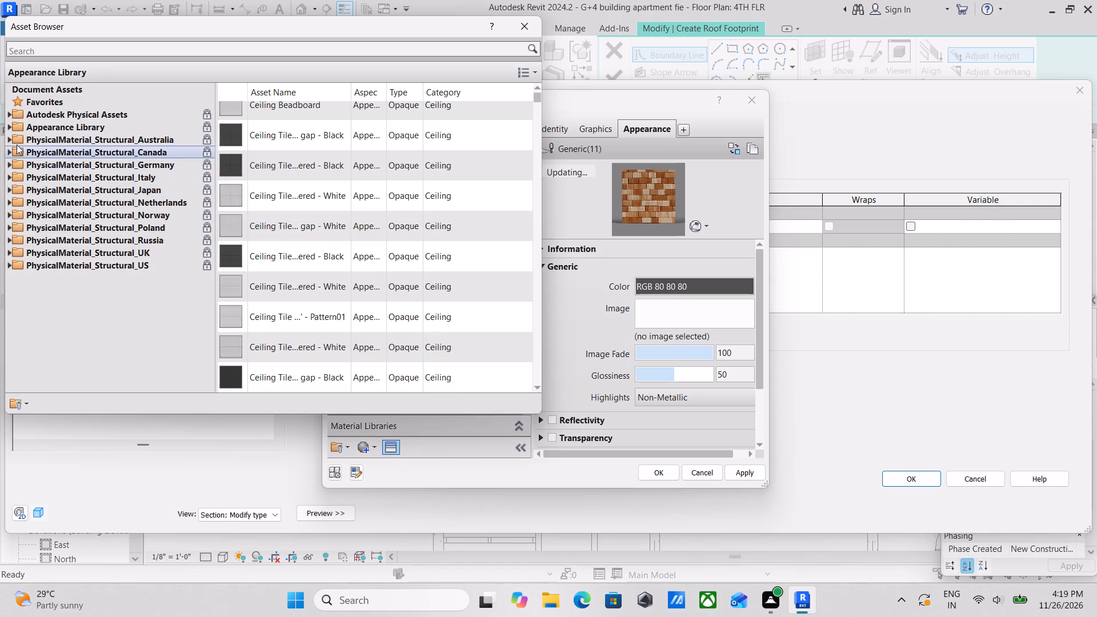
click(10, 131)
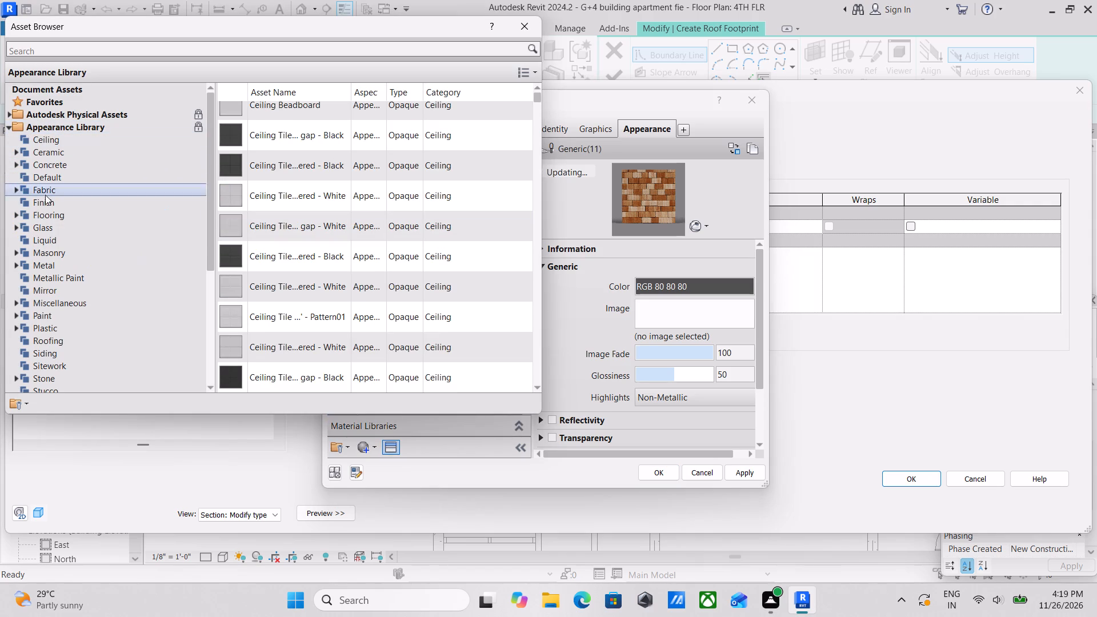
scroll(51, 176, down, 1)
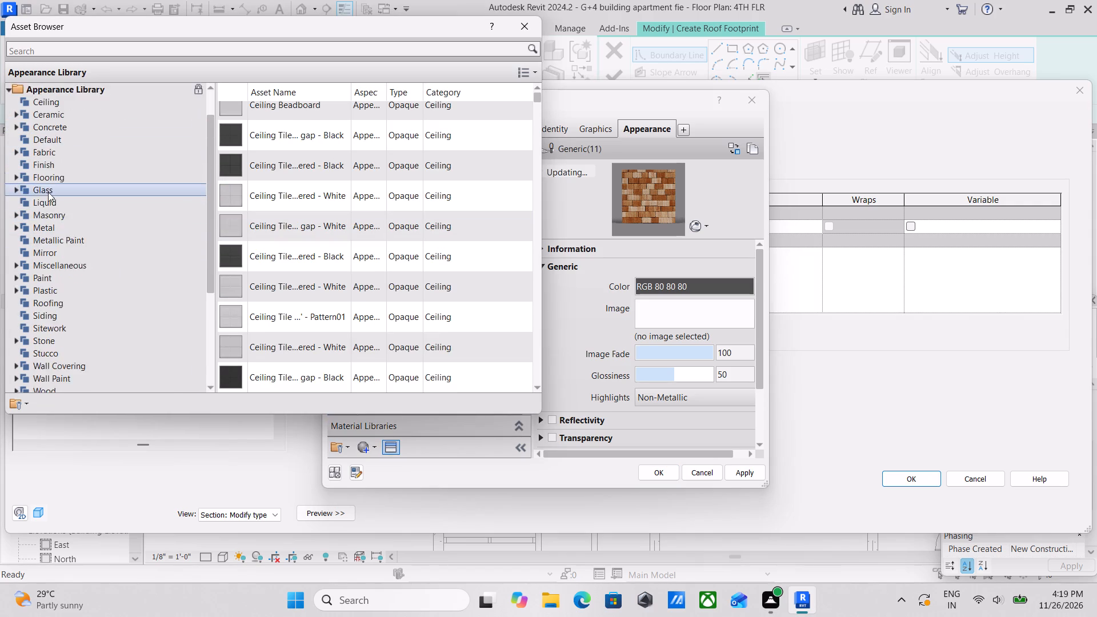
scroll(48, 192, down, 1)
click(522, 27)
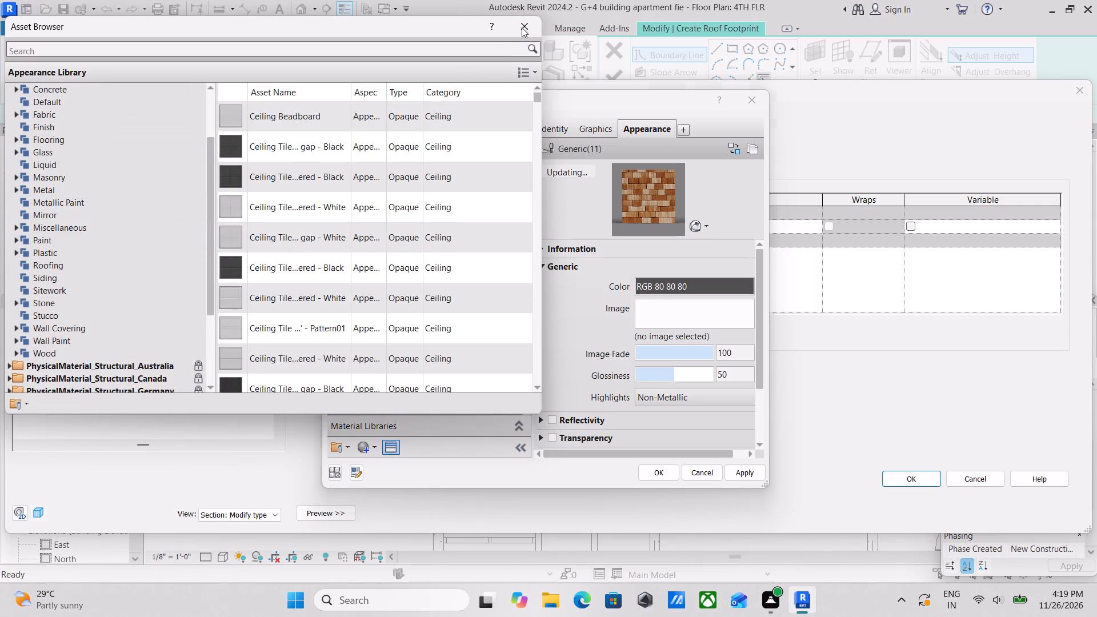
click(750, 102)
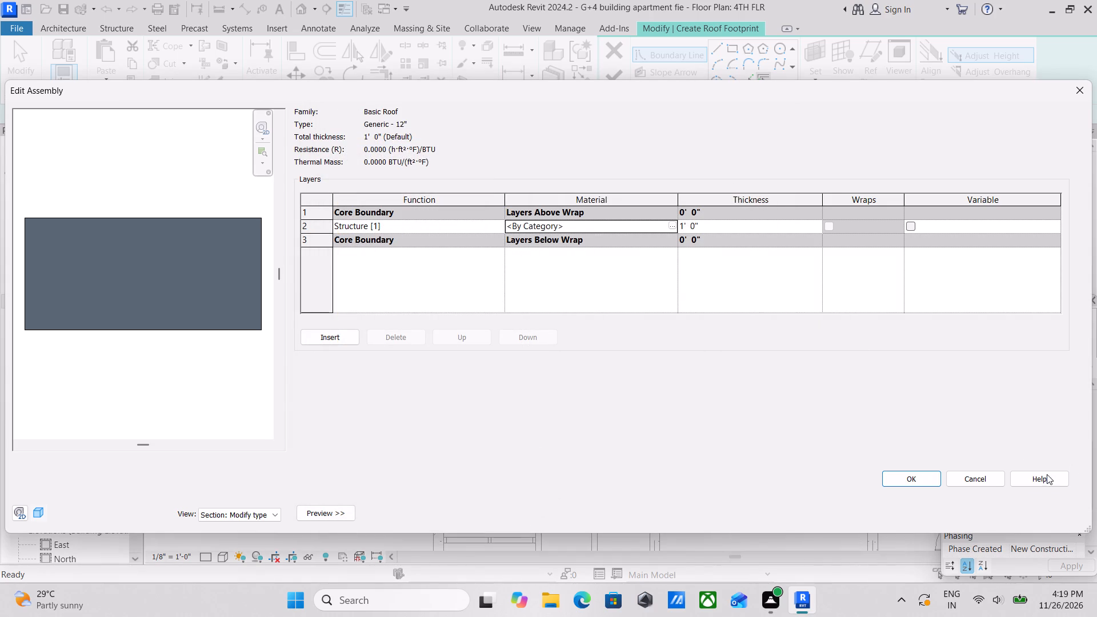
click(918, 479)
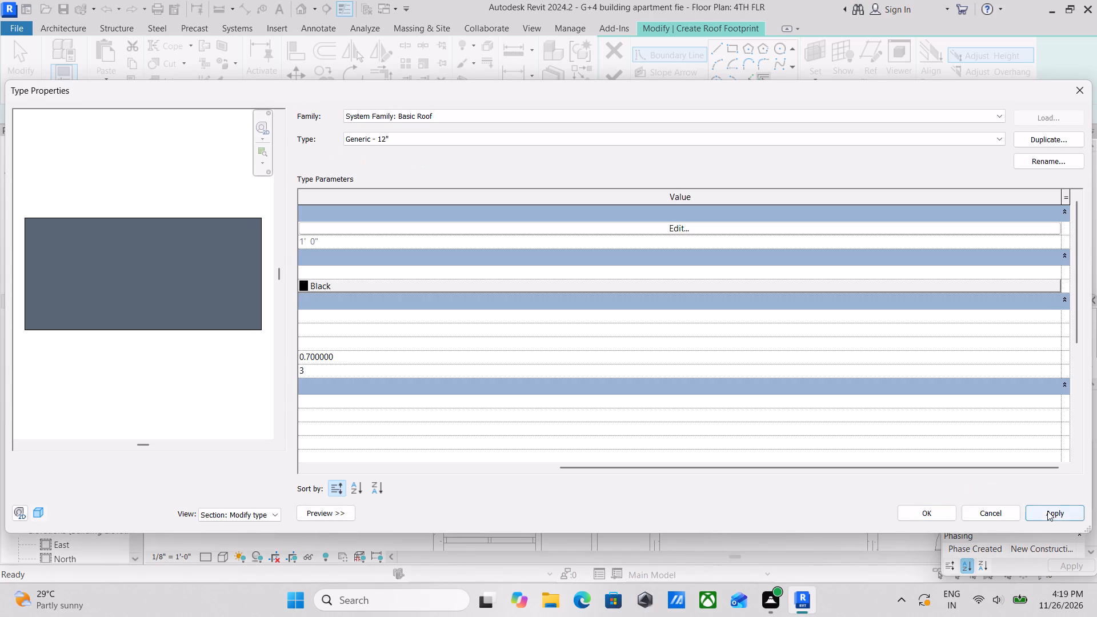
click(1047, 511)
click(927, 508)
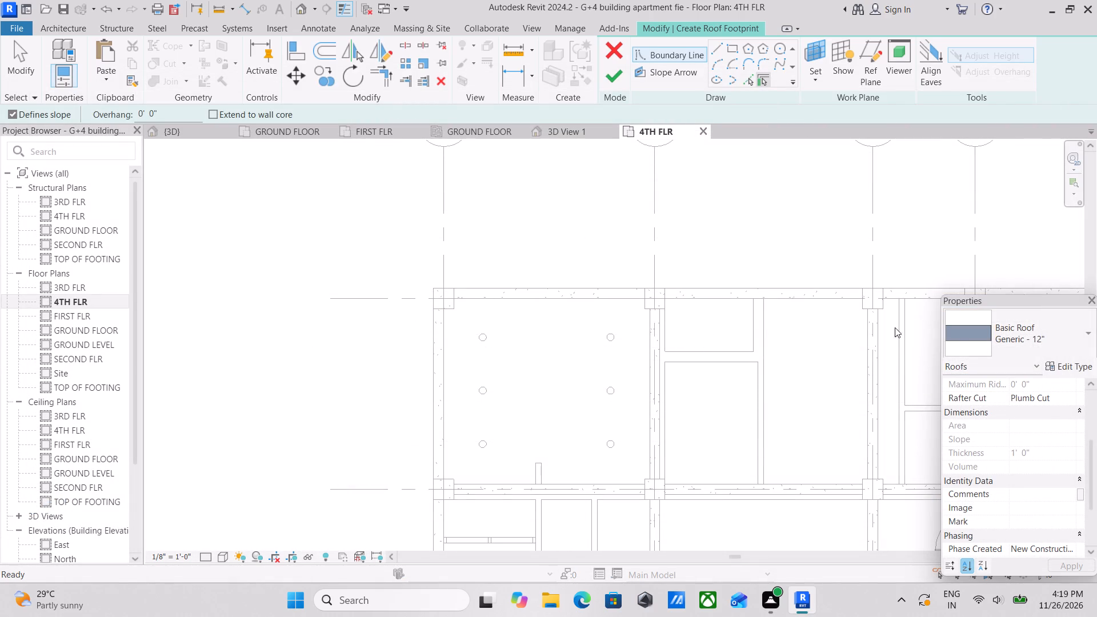
Draw the first roof boundary line along grid LL, from the inner face of the column at AA to grid HH.
scroll(622, 300, up, 2)
scroll(575, 299, down, 3)
click(720, 41)
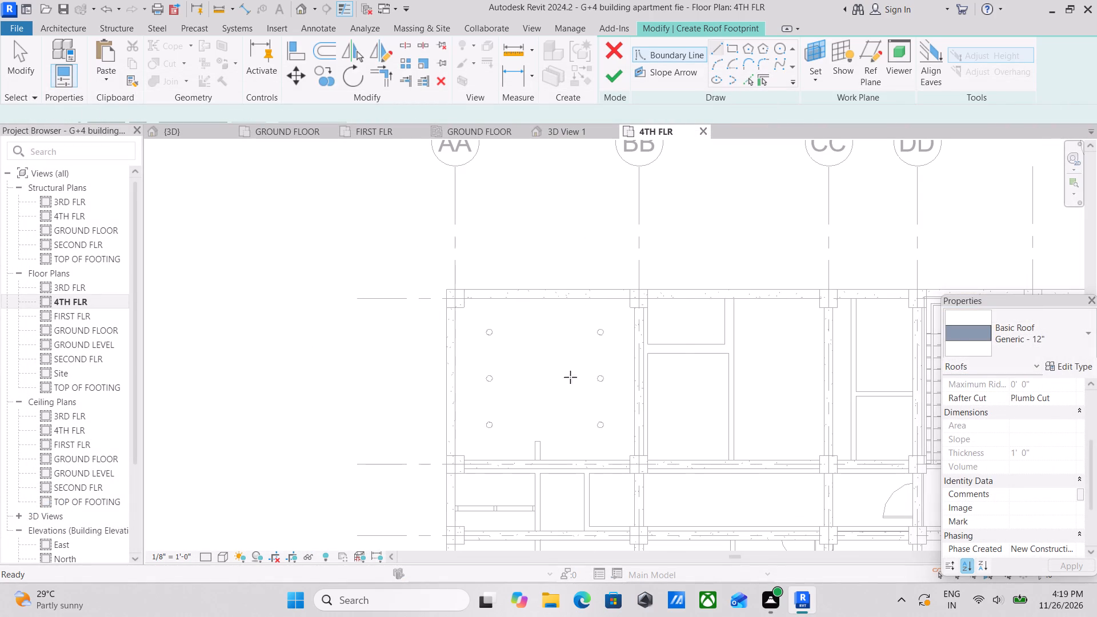
scroll(407, 378, down, 6)
middle_drag(592, 336, 294, 201)
scroll(550, 395, up, 2)
middle_drag(365, 368, 387, 374)
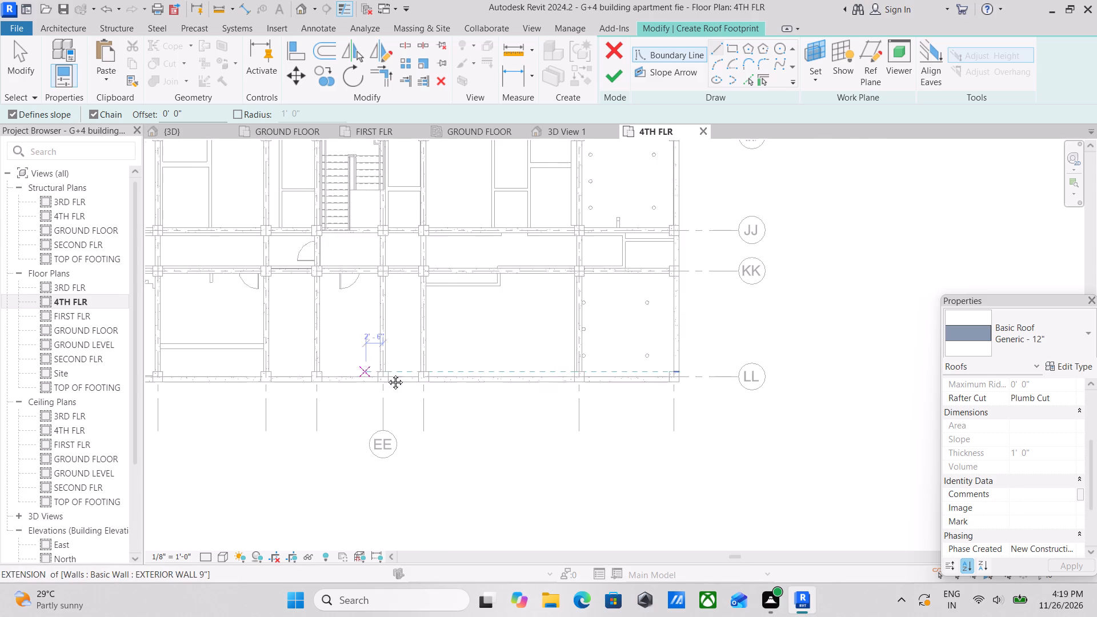
middle_drag(387, 374, 697, 386)
scroll(353, 380, up, 7)
scroll(454, 406, up, 4)
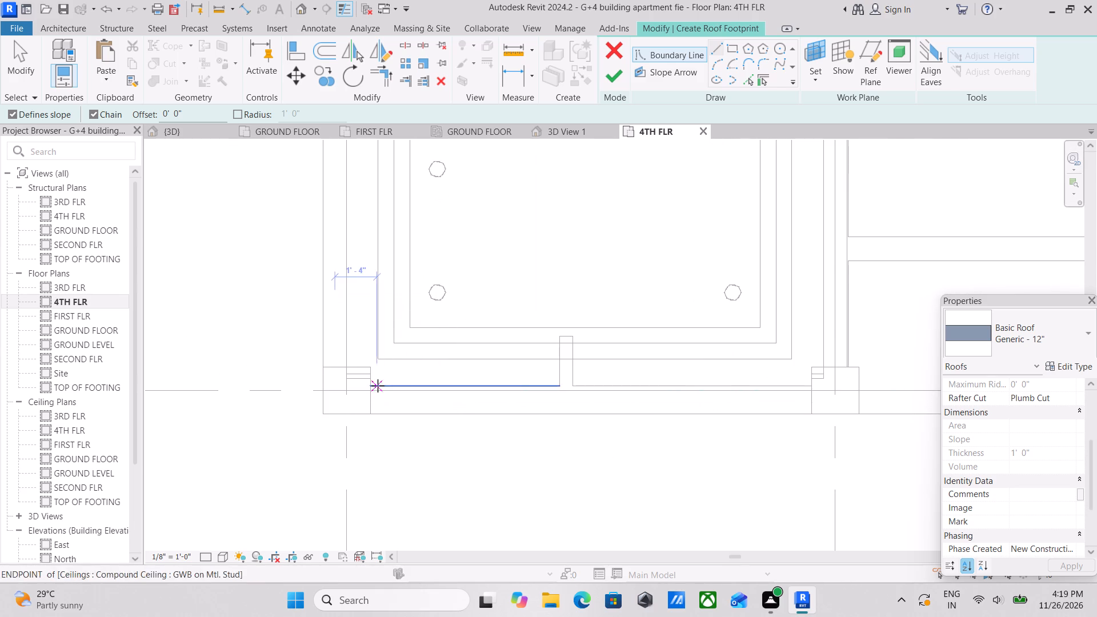
click(370, 391)
middle_drag(616, 394, 452, 395)
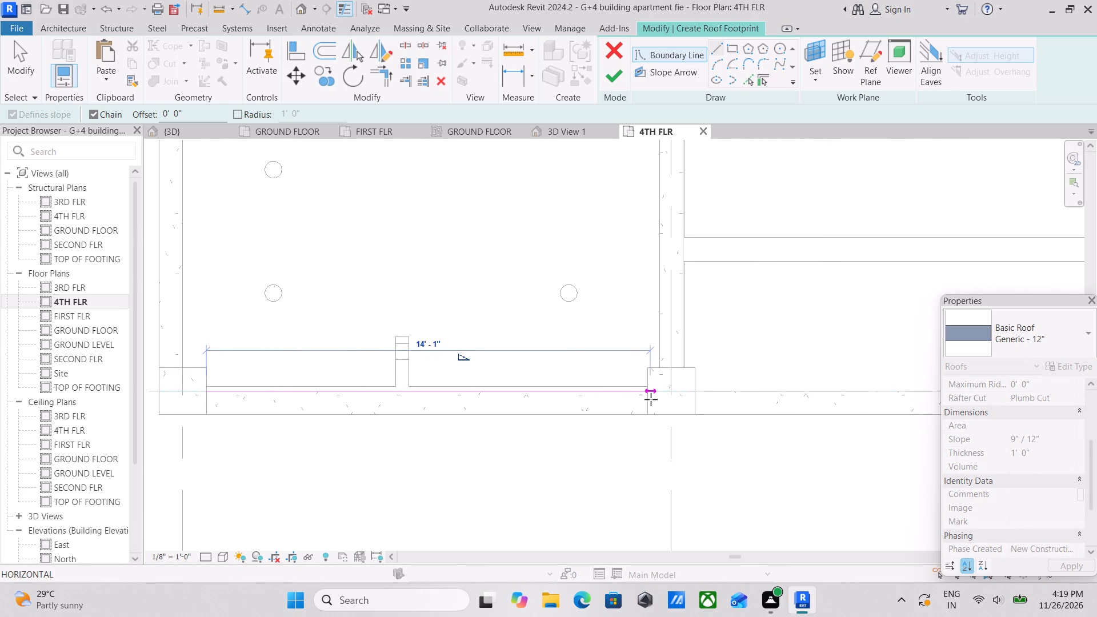
scroll(681, 396, down, 2)
middle_drag(681, 396, 430, 381)
middle_drag(826, 371, 501, 364)
middle_drag(870, 366, 576, 368)
middle_drag(811, 374, 425, 375)
middle_drag(815, 376, 365, 390)
scroll(644, 383, down, 2)
middle_drag(643, 384, 534, 406)
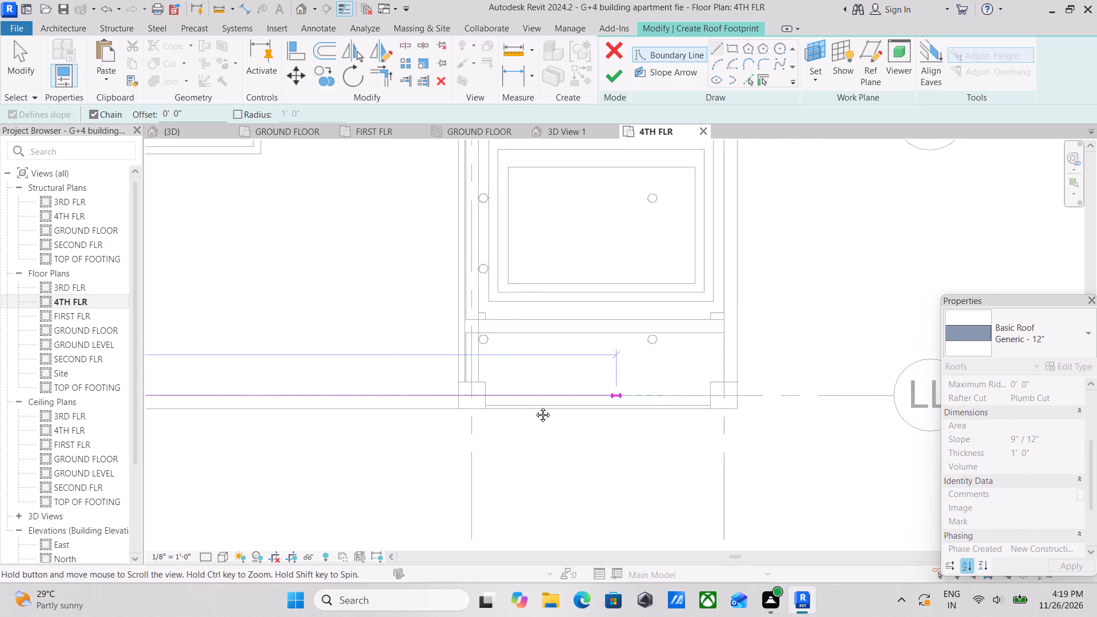
middle_drag(534, 406, 534, 407)
scroll(649, 412, up, 3)
click(629, 412)
Continue the roof boundary along grid HH from LL up to the middle of the corner column at II.
middle_drag(632, 279, 636, 388)
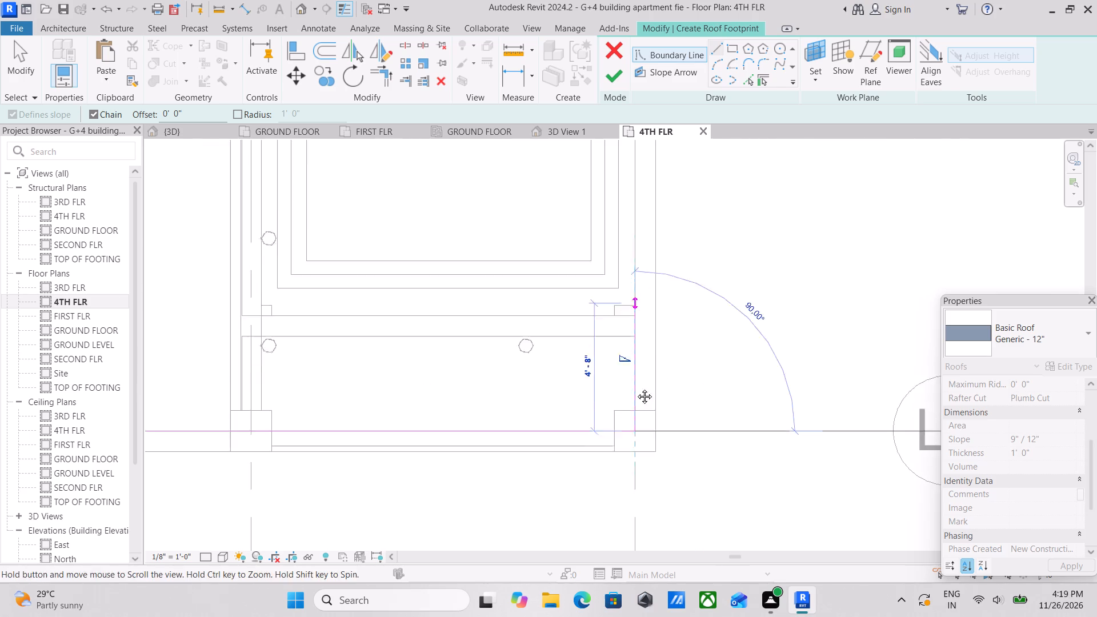
middle_drag(636, 388, 641, 479)
middle_drag(659, 300, 659, 492)
middle_drag(680, 303, 659, 452)
middle_drag(591, 250, 638, 468)
middle_drag(696, 326, 691, 444)
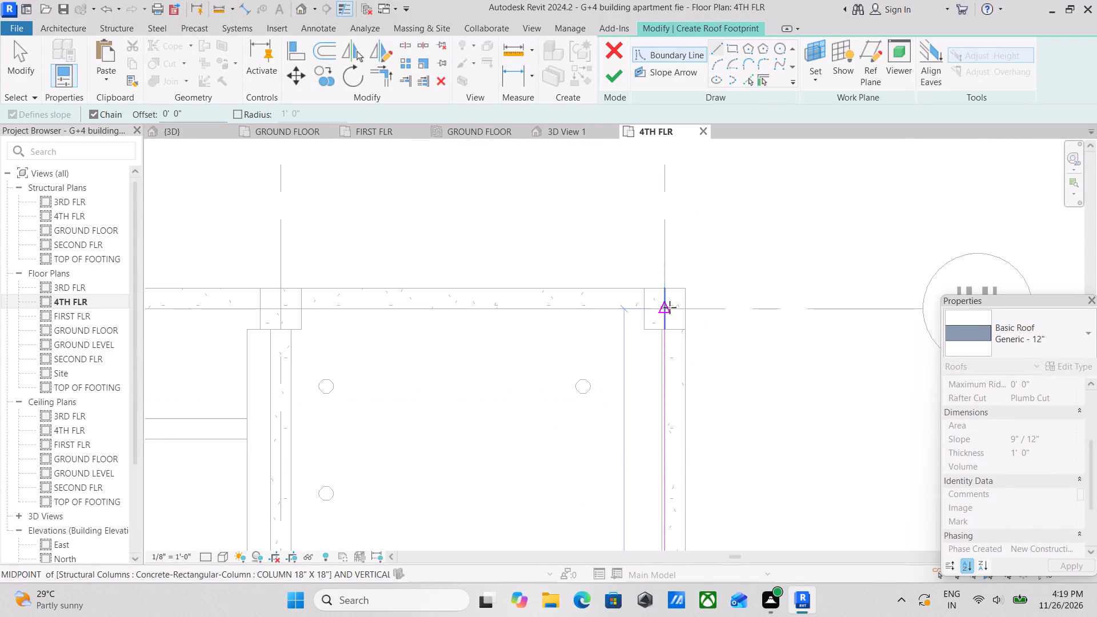
click(670, 307)
Continue the roof boundary along grid II from HH to the corner column at AA.
middle_drag(267, 308, 870, 355)
middle_drag(258, 364, 686, 356)
middle_drag(308, 343, 613, 348)
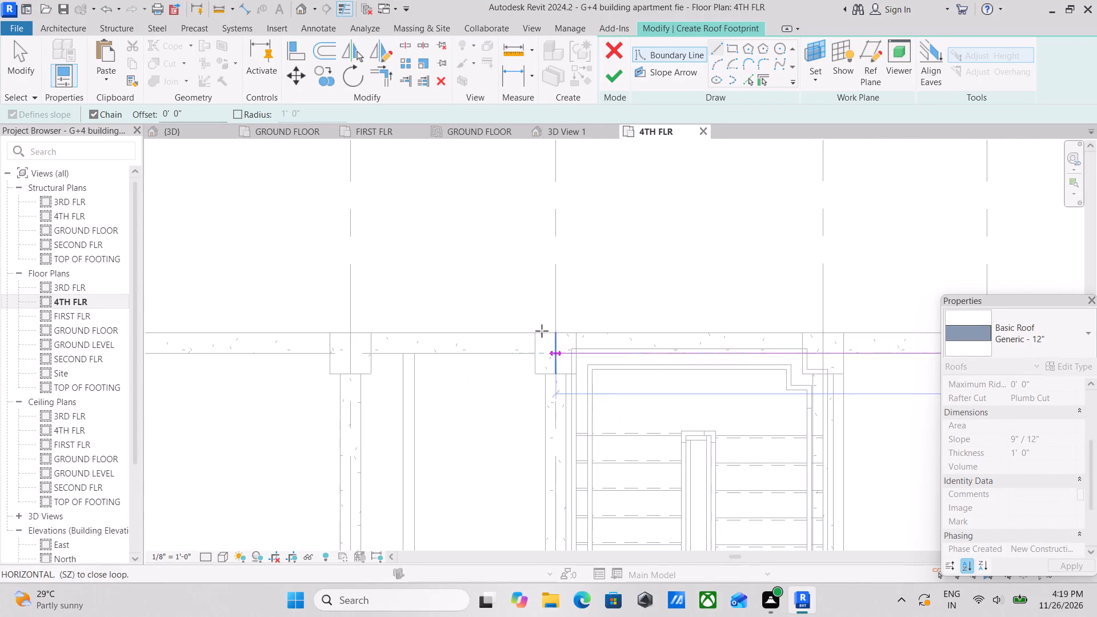
scroll(522, 333, up, 1)
middle_drag(333, 351, 1095, 412)
middle_drag(604, 417, 989, 395)
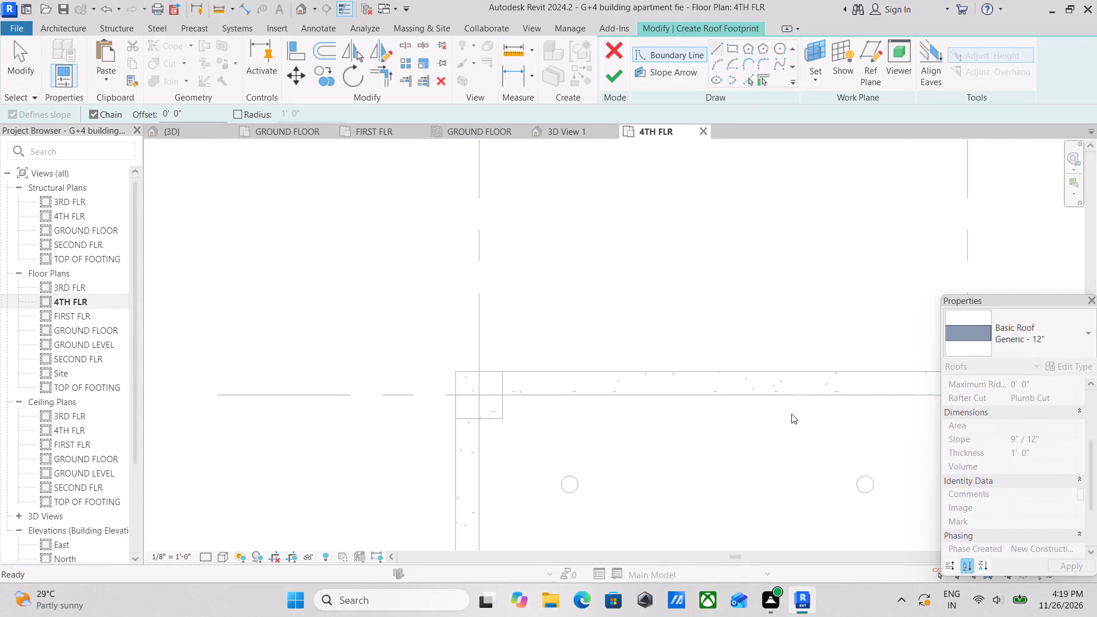
middle_drag(462, 394, 523, 385)
click(539, 383)
Draw the last roof boundary line down grid AA to the corner column at LL, then end line drawing.
scroll(542, 526, down, 1)
middle_drag(542, 526, 568, 236)
scroll(564, 493, down, 3)
middle_drag(564, 493, 585, 250)
scroll(576, 430, down, 1)
middle_drag(576, 434, 594, 228)
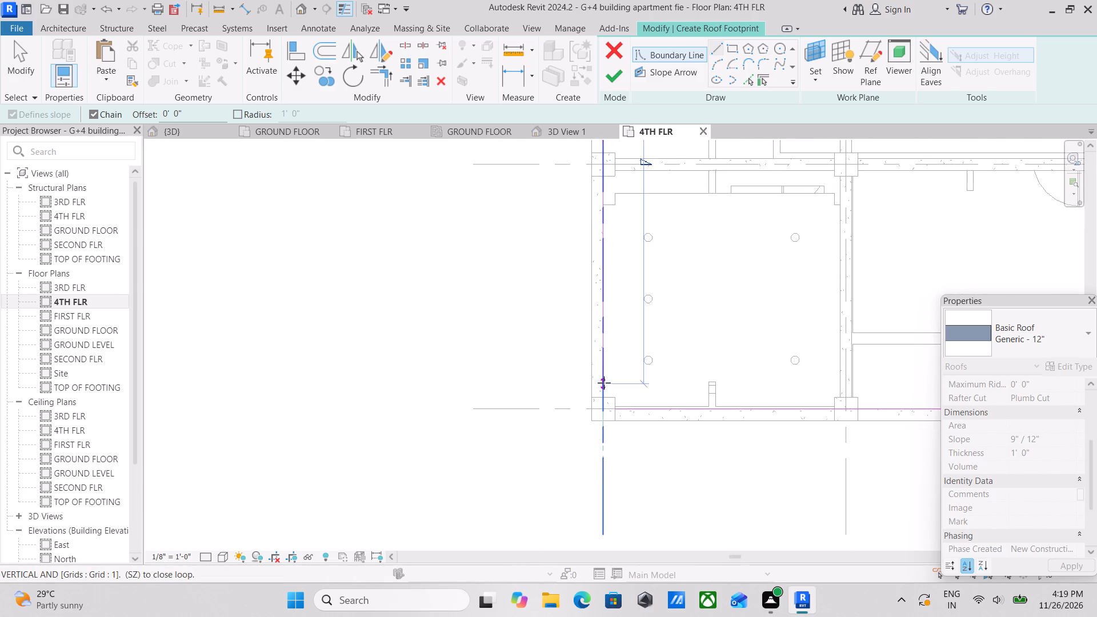
scroll(606, 400, up, 2)
click(605, 408)
scroll(605, 408, up, 2)
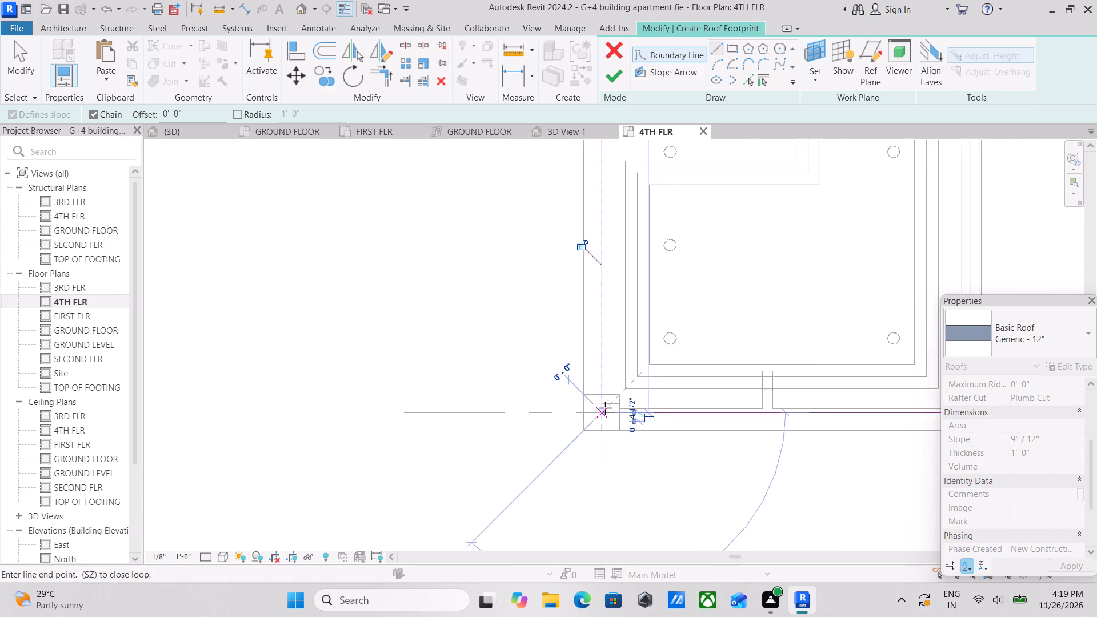
scroll(605, 408, up, 2)
scroll(665, 413, up, 3)
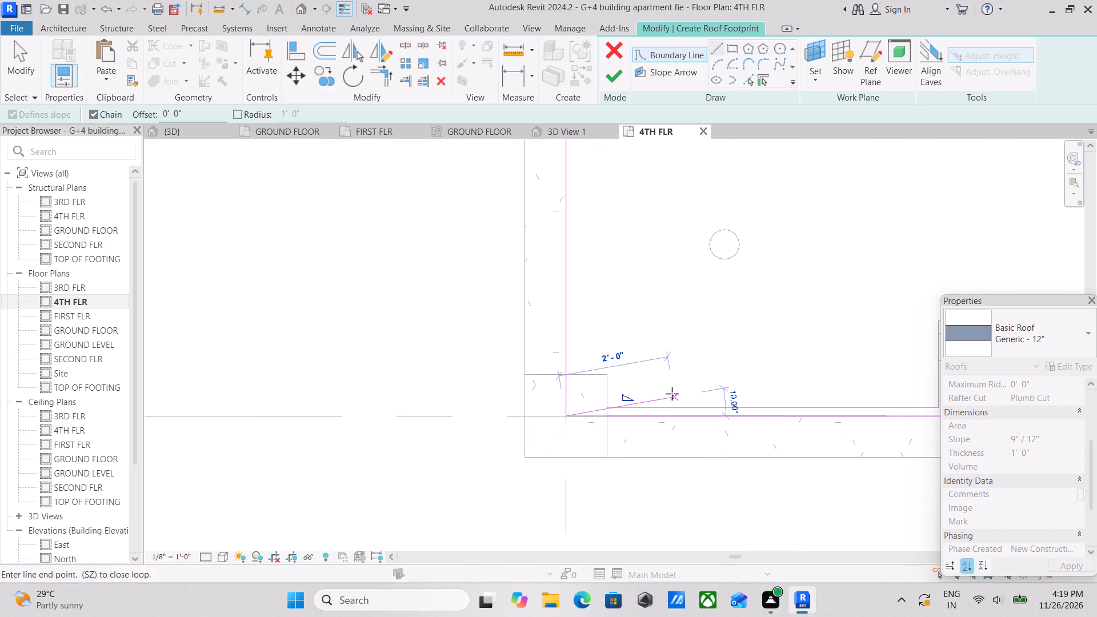
scroll(580, 417, down, 10)
key(Escape)
scroll(580, 417, down, 6)
key(Escape)
key(Escape)
key(Escape)
scroll(710, 353, down, 5)
key(Escape)
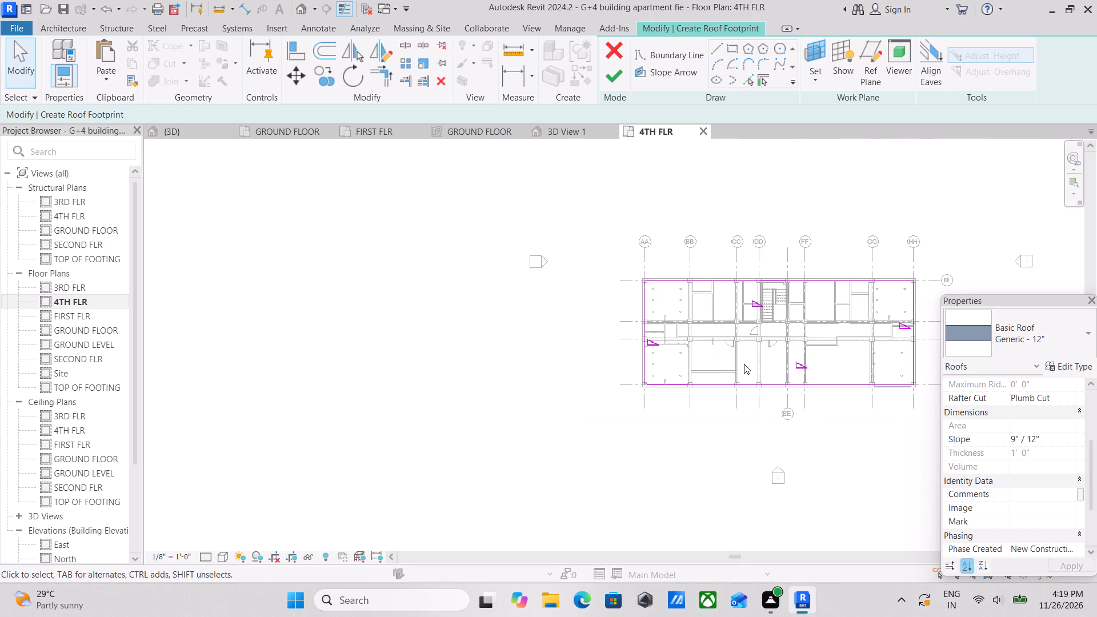
Select all four roof boundary lines and turn off Defines Slope for a flat roof.
middle_drag(707, 341, 654, 318)
key(Escape)
scroll(643, 307, up, 2)
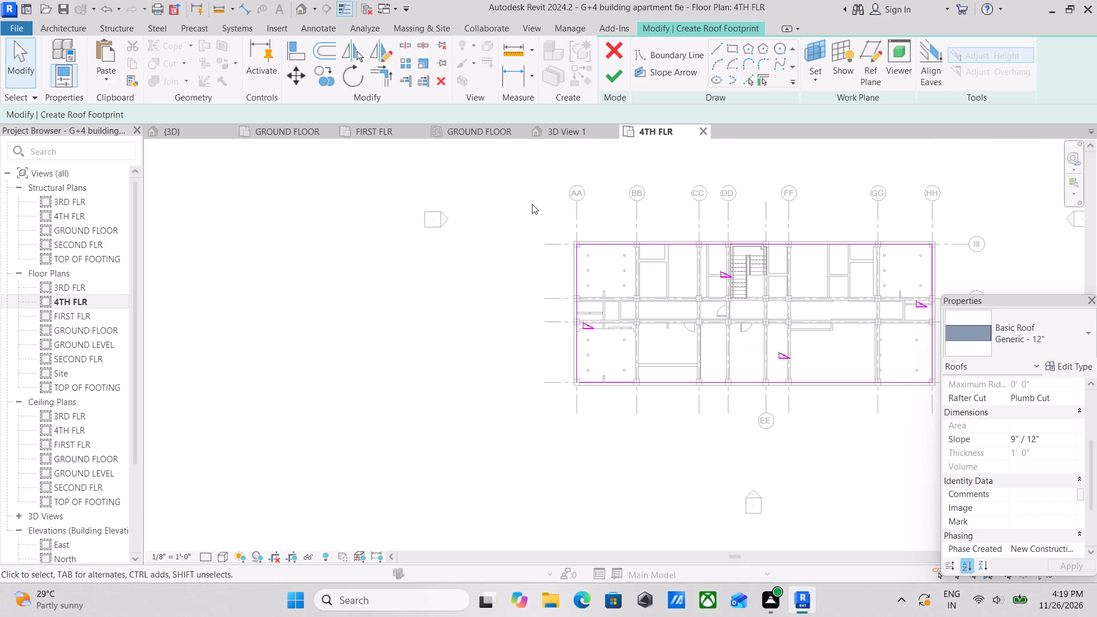
drag(532, 204, 848, 390)
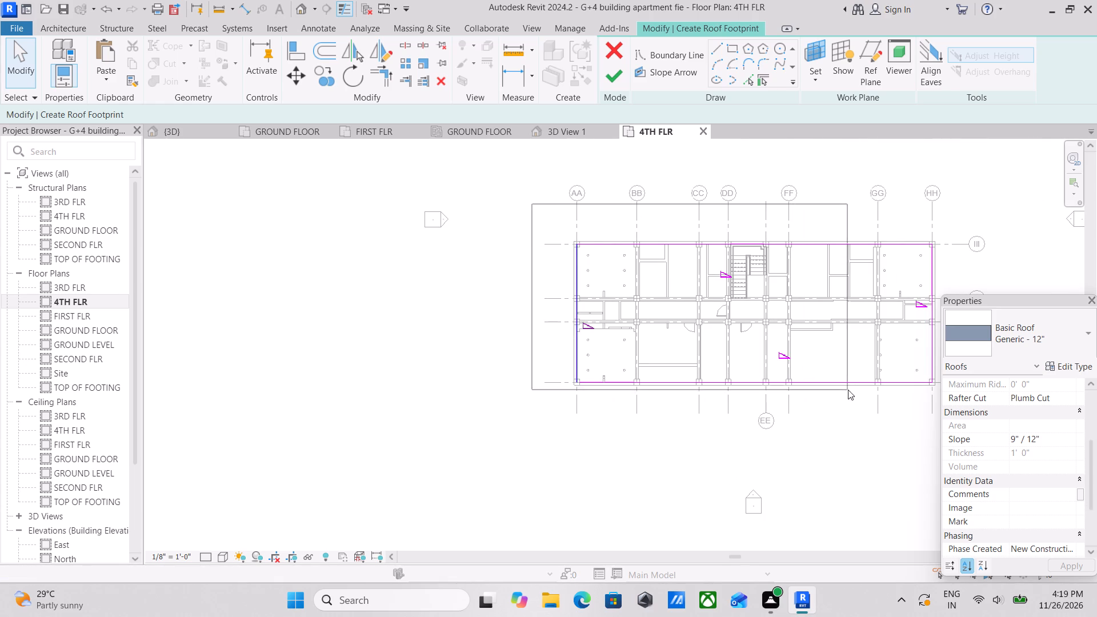
drag(848, 390, 950, 414)
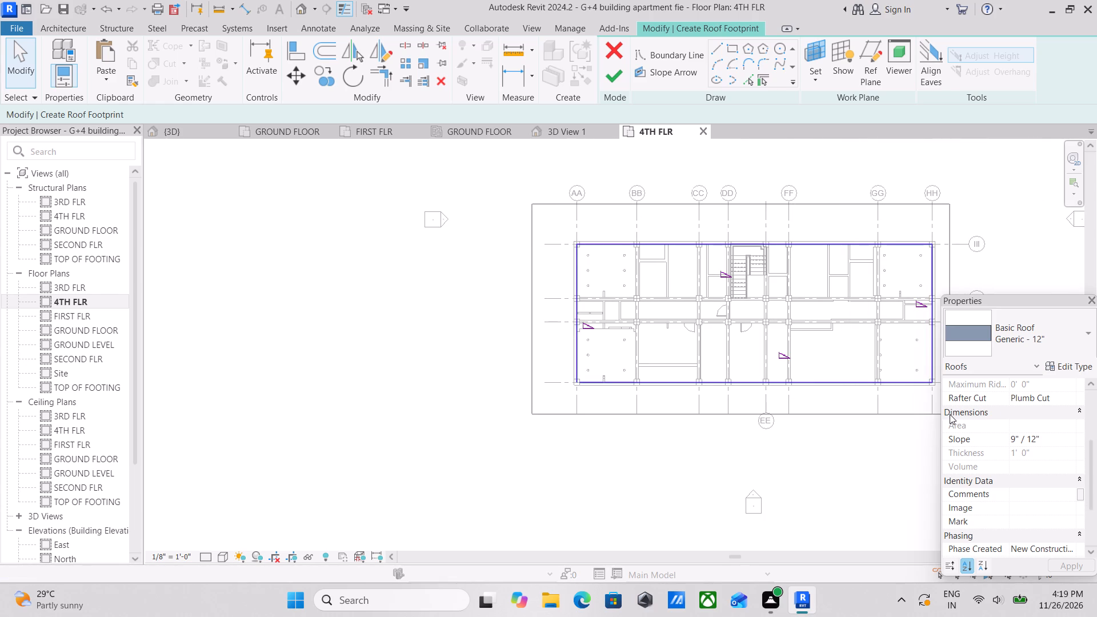
drag(950, 414, 951, 414)
scroll(512, 205, up, 2)
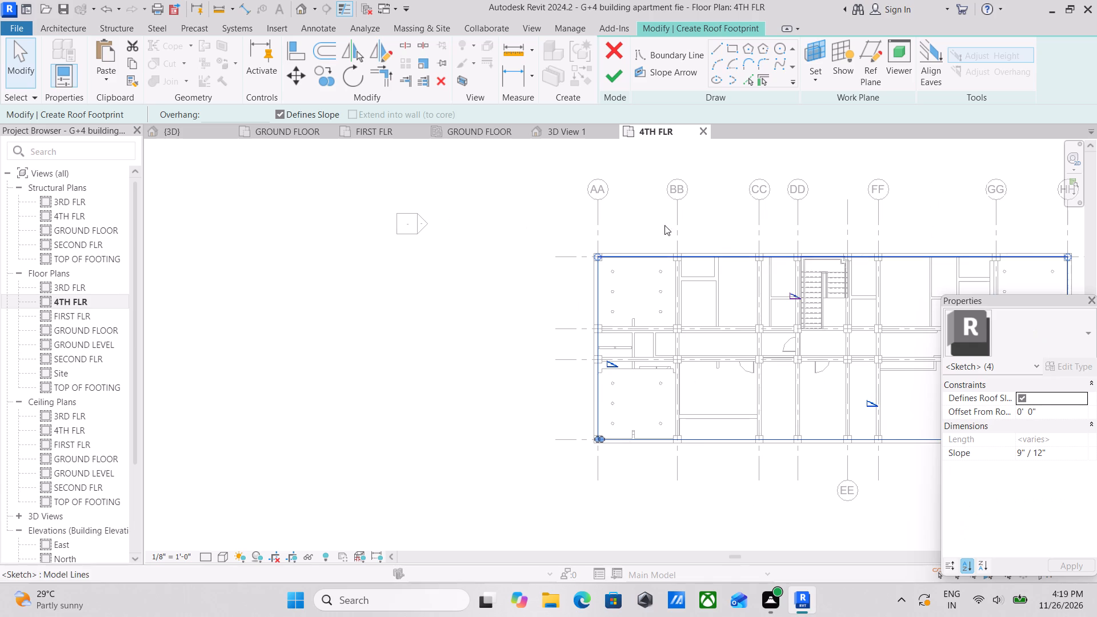
click(285, 115)
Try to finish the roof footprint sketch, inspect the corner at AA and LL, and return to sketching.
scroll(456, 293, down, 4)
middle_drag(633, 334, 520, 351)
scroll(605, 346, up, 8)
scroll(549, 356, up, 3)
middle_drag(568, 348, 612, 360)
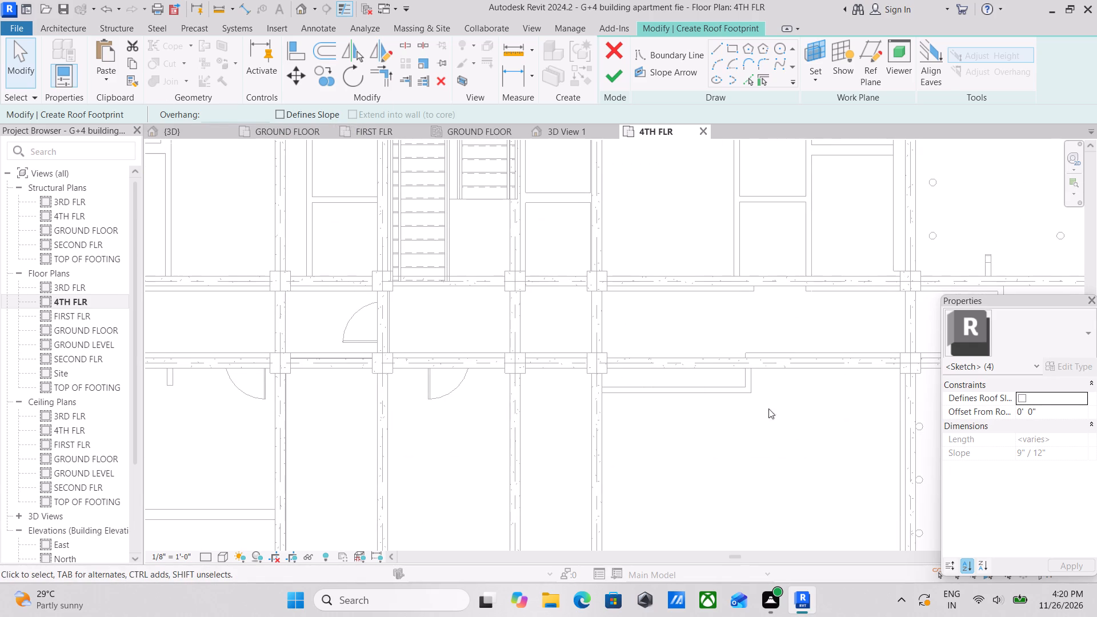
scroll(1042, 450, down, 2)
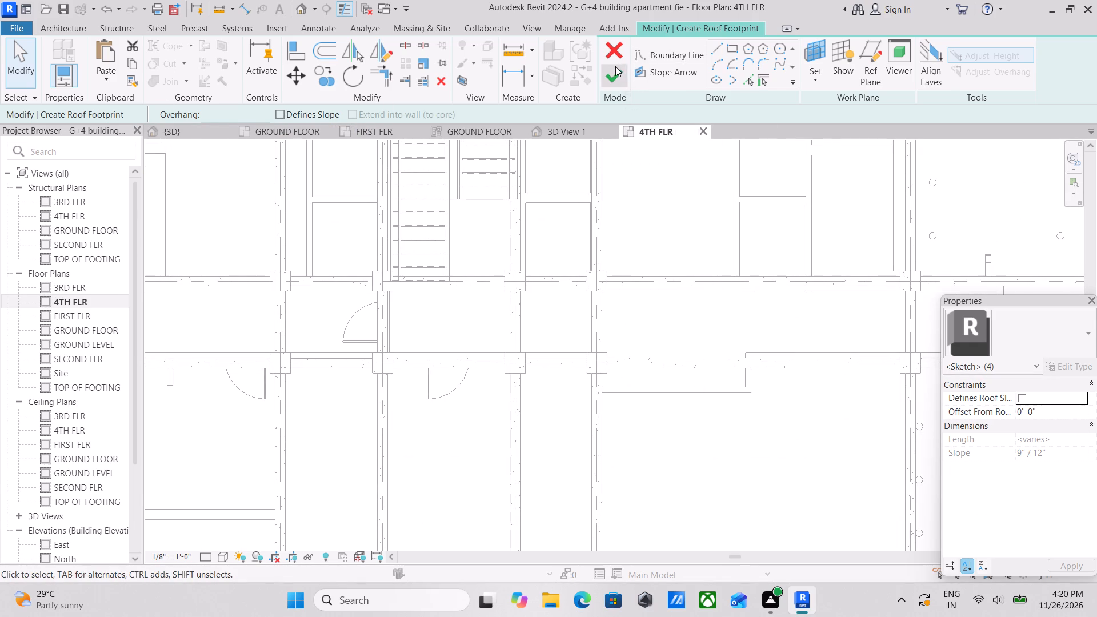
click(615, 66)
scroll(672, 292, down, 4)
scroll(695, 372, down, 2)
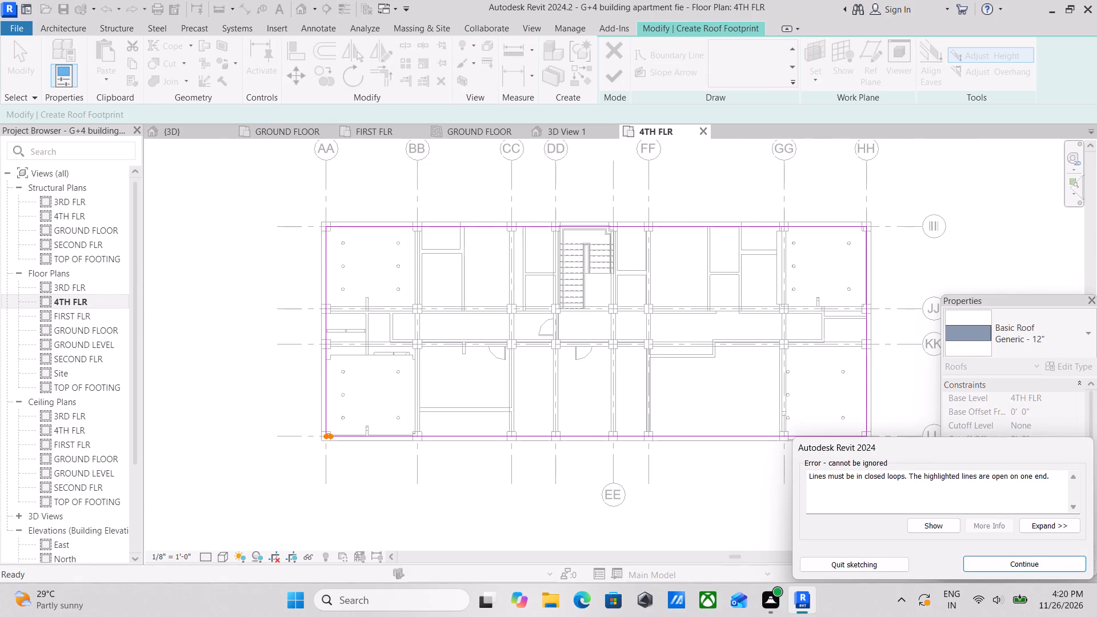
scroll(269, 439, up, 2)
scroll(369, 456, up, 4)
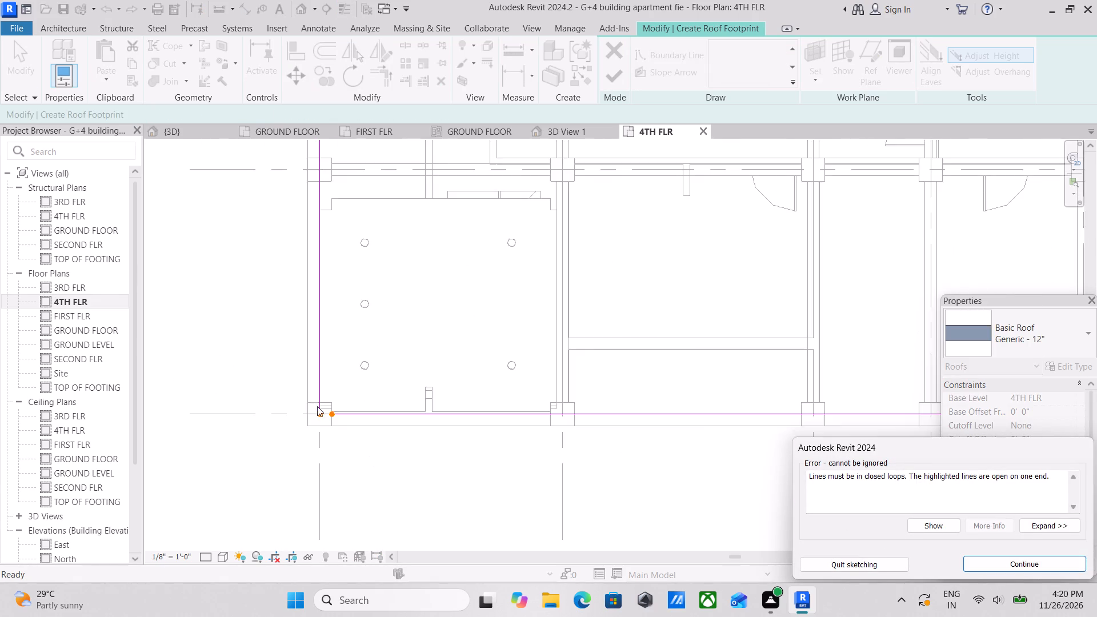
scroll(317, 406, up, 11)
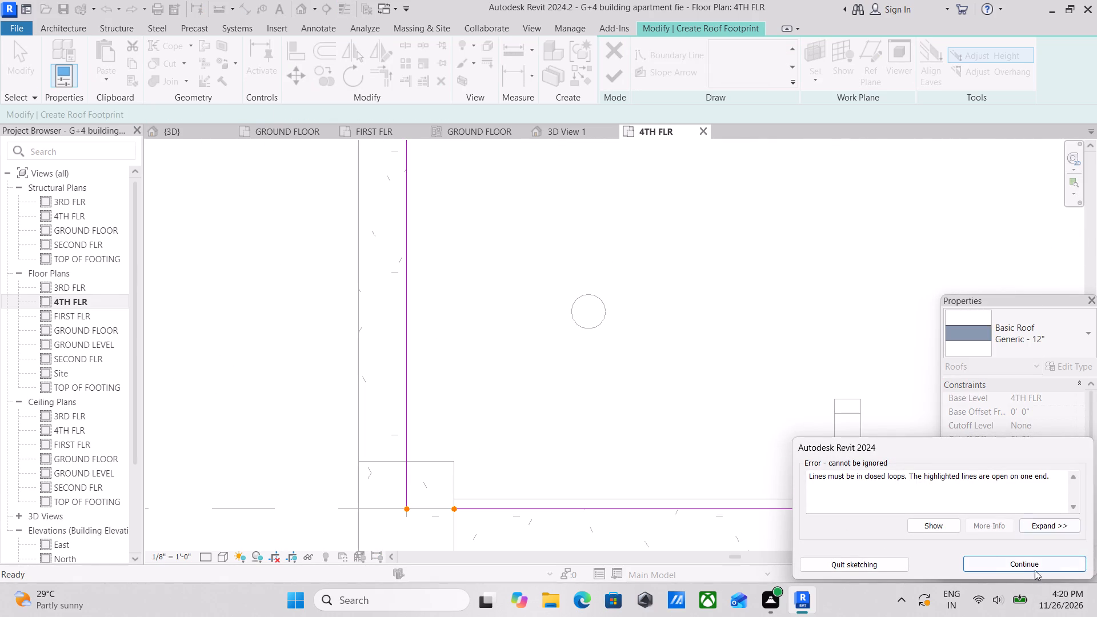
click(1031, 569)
Extend the LL boundary line's end to meet the AA boundary line at the corner column.
scroll(105, 410, up, 4)
middle_drag(349, 462, 360, 431)
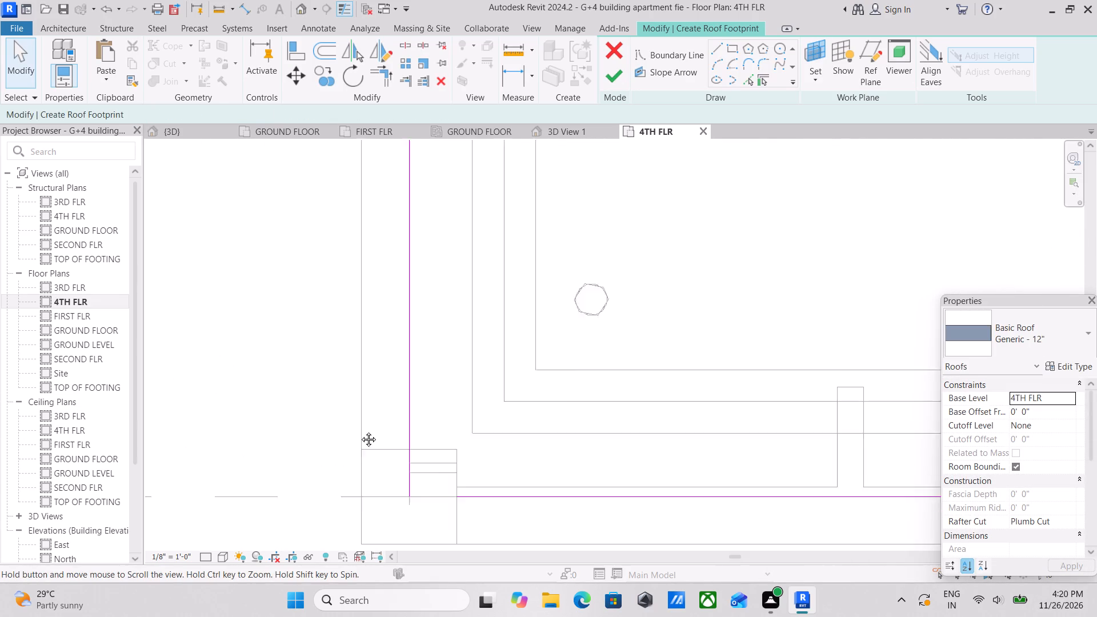
middle_drag(360, 431, 402, 334)
click(526, 379)
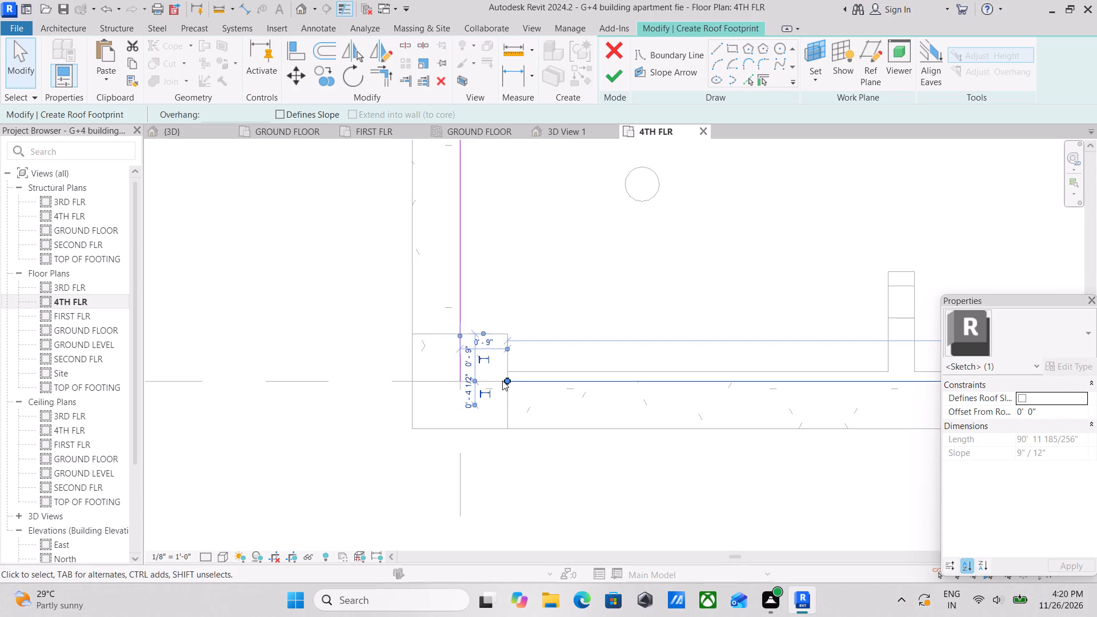
drag(505, 380, 459, 382)
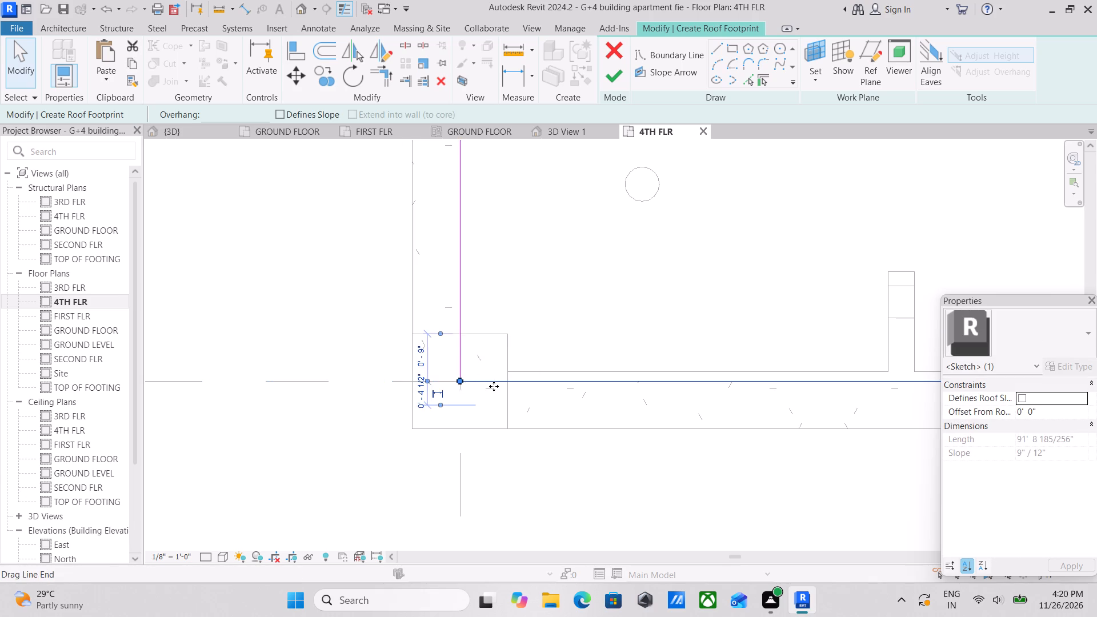
scroll(494, 386, up, 3)
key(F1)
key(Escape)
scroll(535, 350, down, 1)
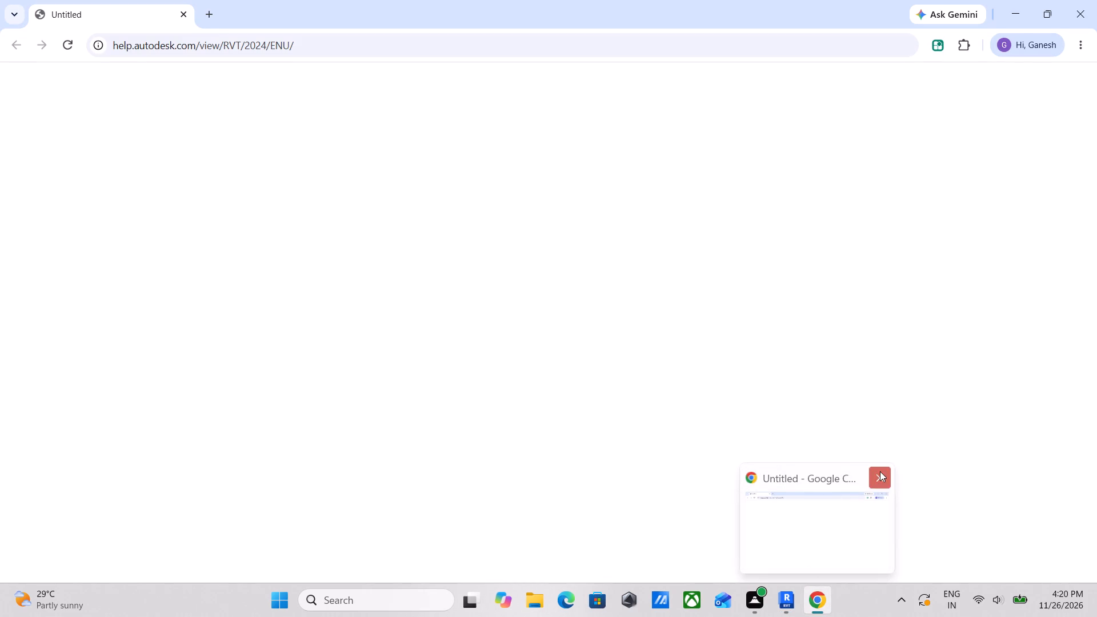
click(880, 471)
Check the closed corner at AA and LL, finish the roof footprint sketch and deselect the roof.
scroll(422, 367, up, 4)
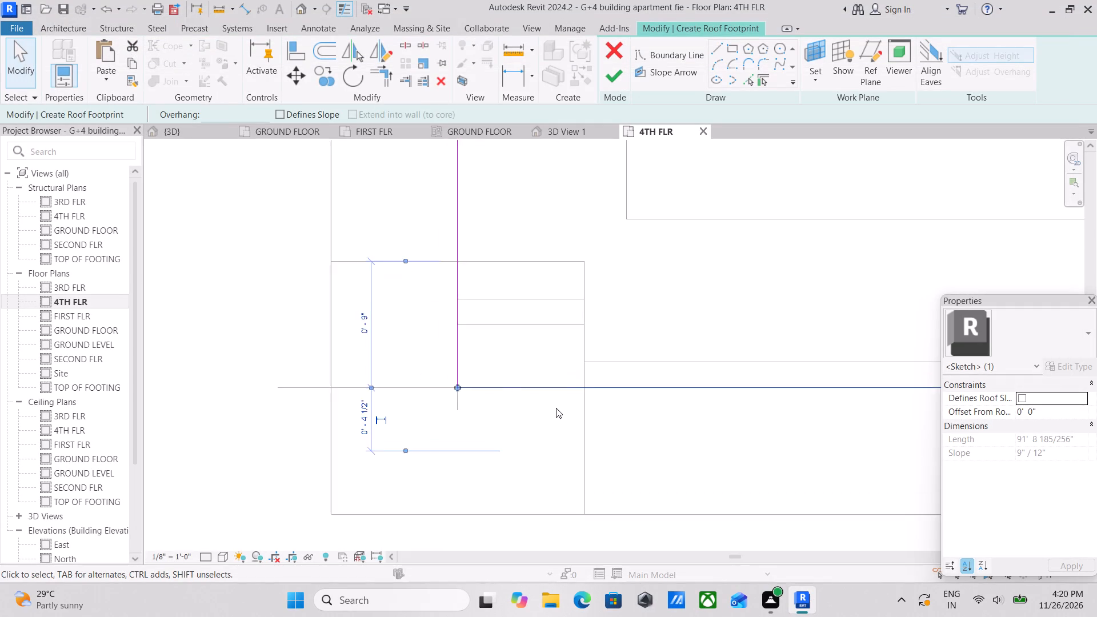
scroll(556, 408, up, 3)
scroll(442, 382, up, 3)
key(Escape)
scroll(395, 377, down, 9)
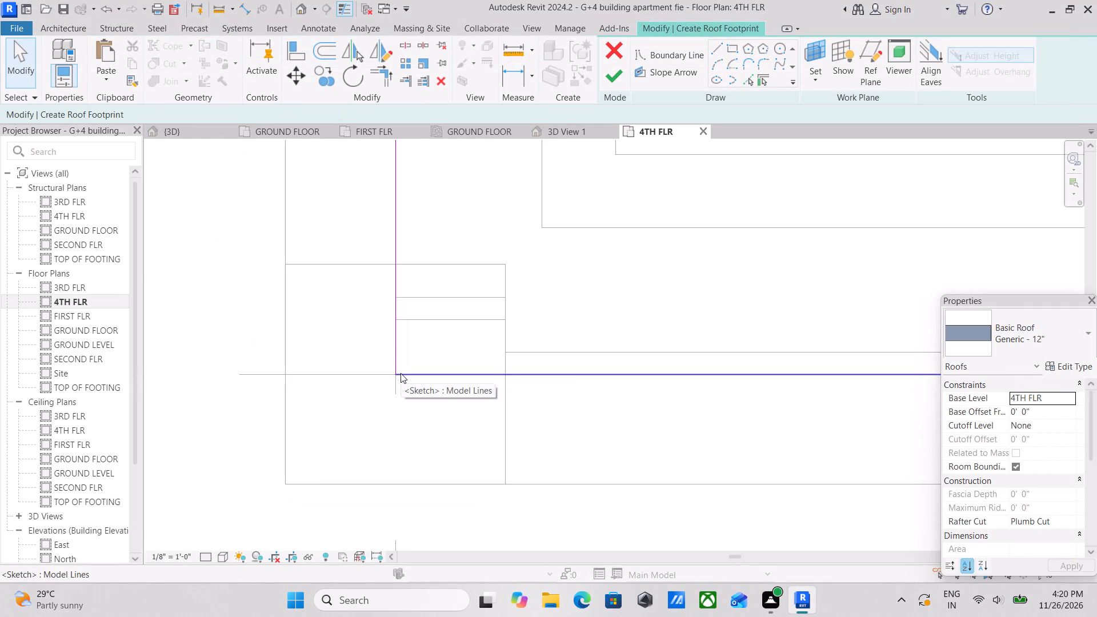
scroll(401, 373, down, 9)
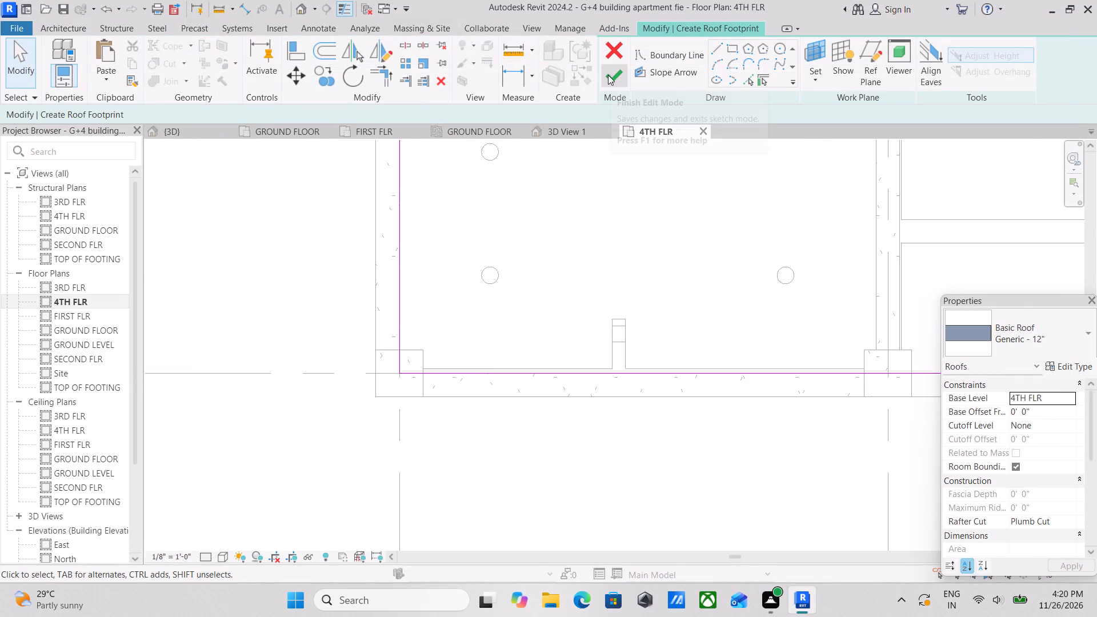
click(608, 75)
scroll(487, 380, down, 5)
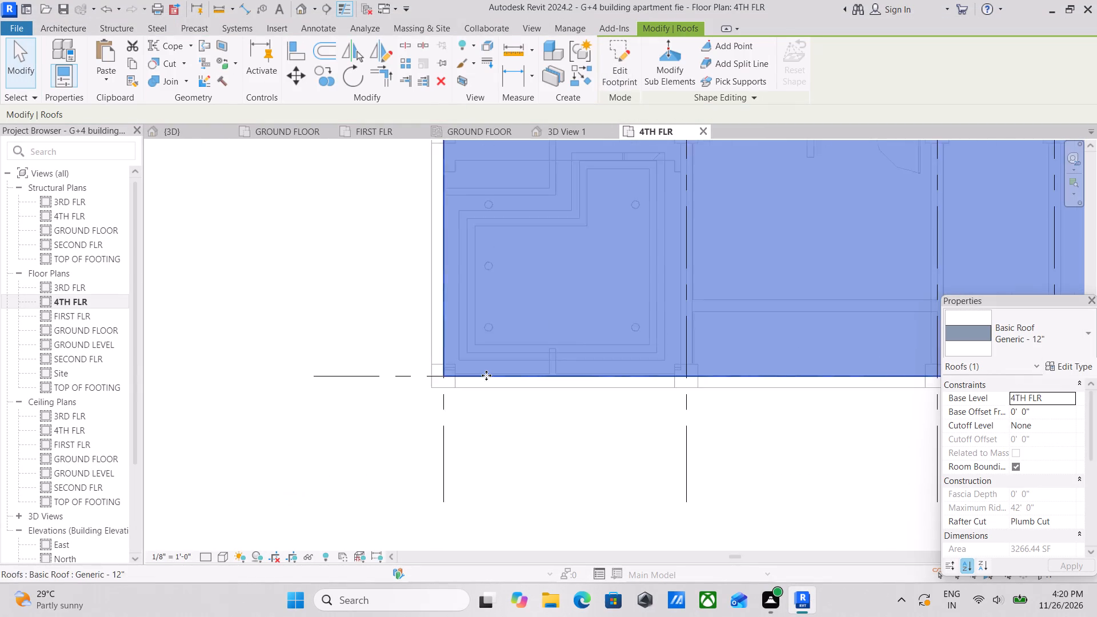
middle_drag(486, 375, 367, 467)
scroll(481, 343, down, 4)
key(Escape)
scroll(484, 342, down, 3)
key(Escape)
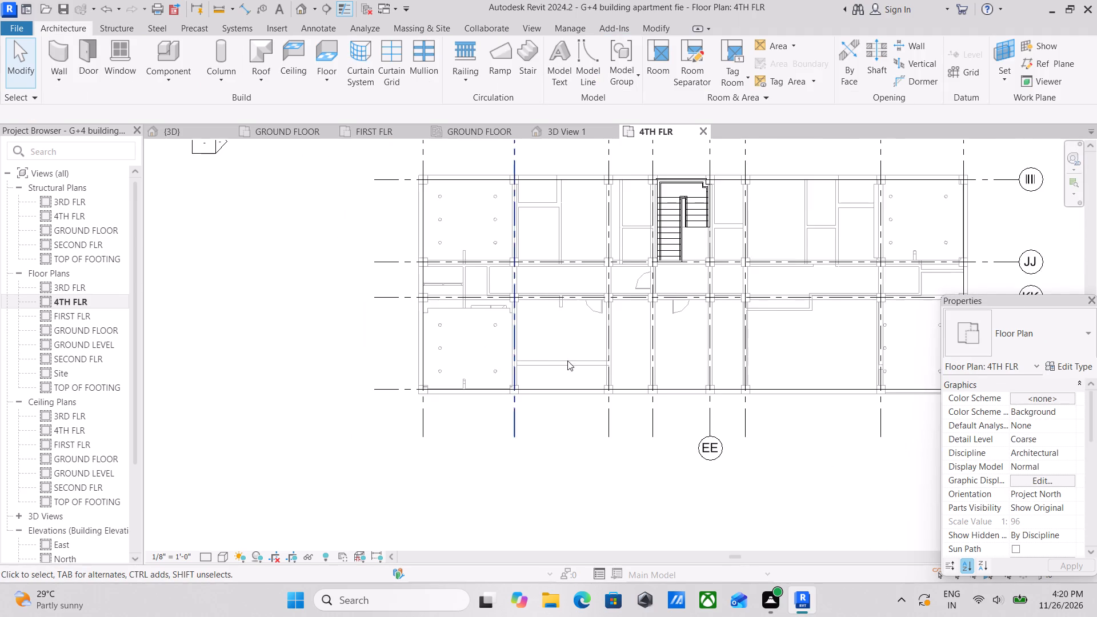
key(Escape)
Examine the new roof's edge and corner over the top-floor walls in the {3D} view from a corner angle.
scroll(567, 360, down, 1)
middle_drag(567, 360, 527, 369)
click(182, 134)
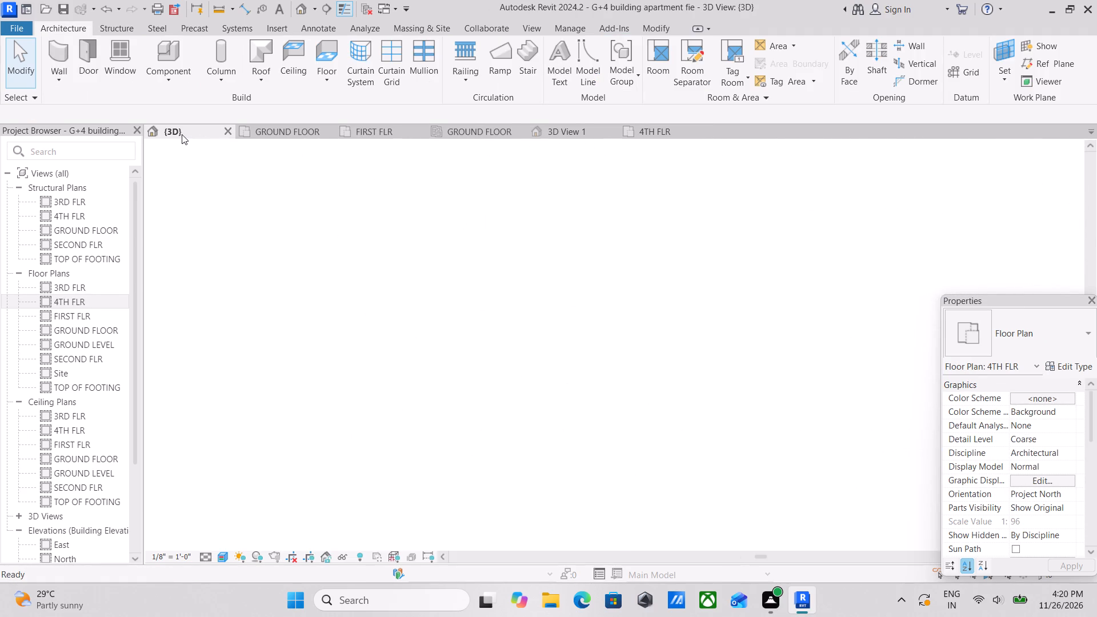
scroll(560, 347, down, 6)
middle_drag(545, 371, 471, 419)
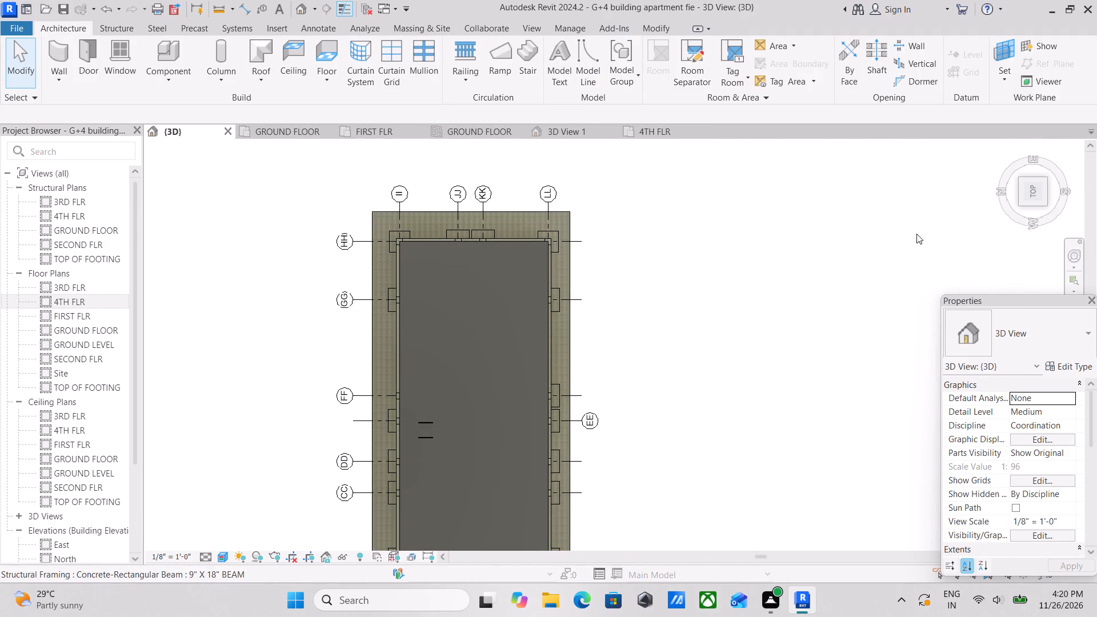
click(1044, 205)
scroll(542, 385, up, 3)
scroll(447, 430, up, 3)
scroll(596, 387, up, 3)
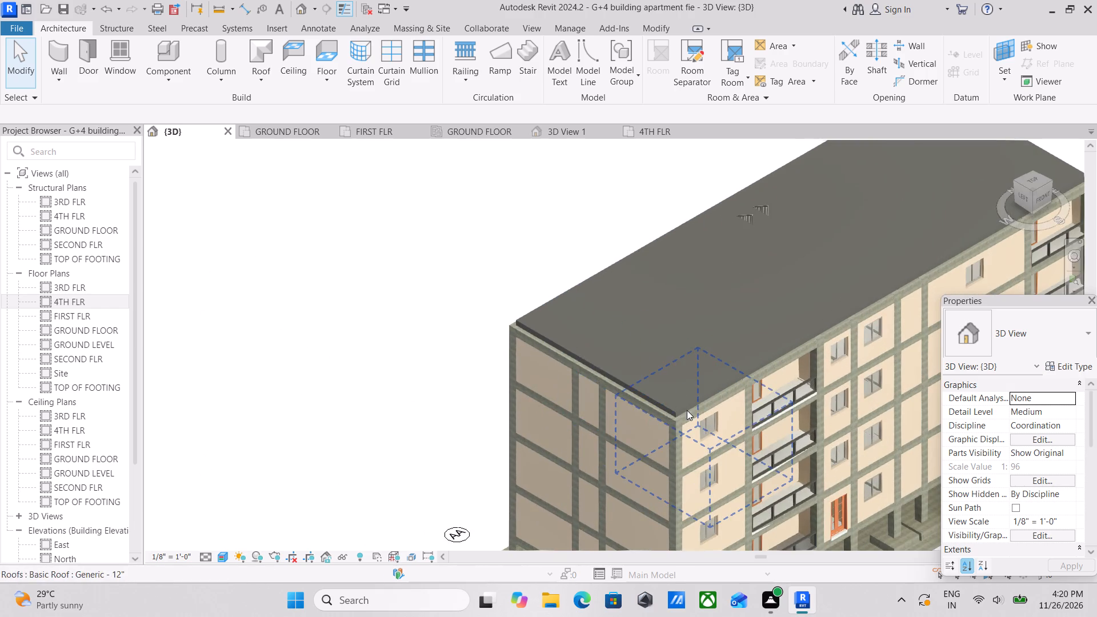
middle_drag(687, 410, 642, 410)
scroll(642, 410, up, 2)
middle_drag(680, 415, 630, 414)
scroll(566, 405, up, 2)
scroll(563, 405, down, 1)
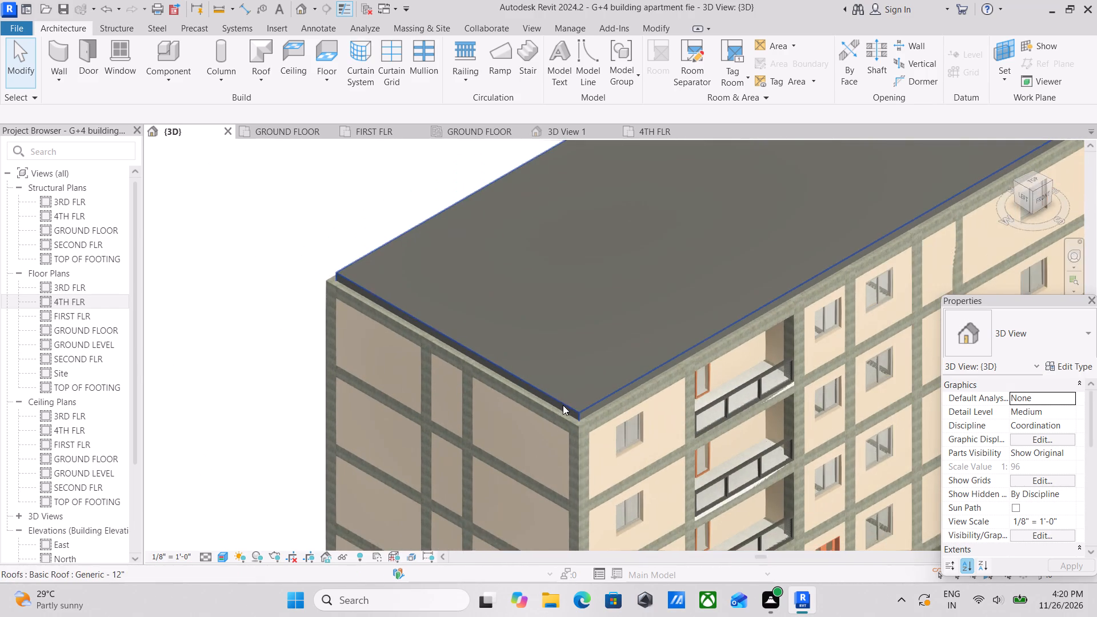
Examine the flat roof over the whole building and the balcony facade in the {3D} view.
middle_drag(563, 405, 514, 408)
scroll(503, 405, down, 2)
middle_drag(507, 406, 433, 437)
scroll(439, 430, down, 2)
middle_drag(439, 430, 402, 451)
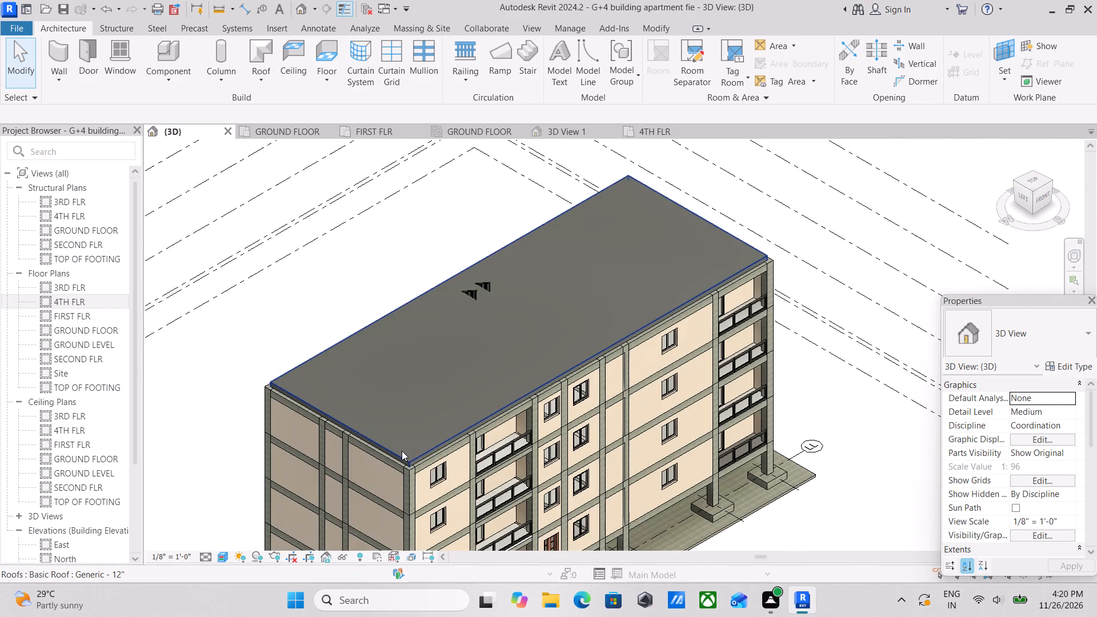
middle_drag(526, 440, 682, 355)
scroll(640, 352, down, 1)
scroll(636, 368, up, 1)
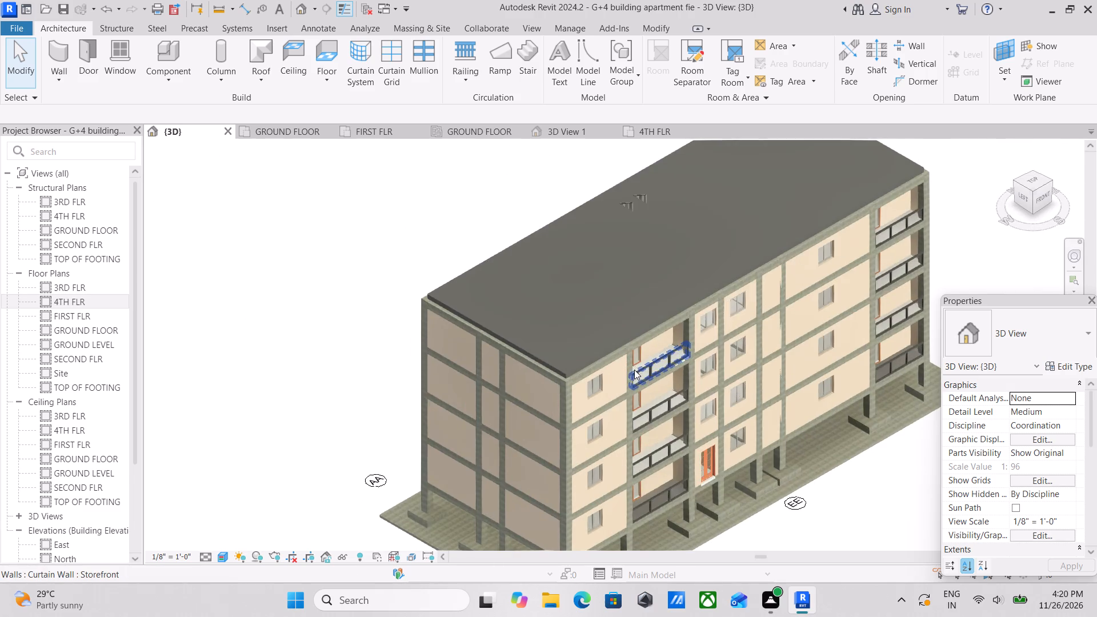
middle_drag(592, 370, 548, 360)
scroll(691, 426, up, 4)
scroll(611, 428, up, 4)
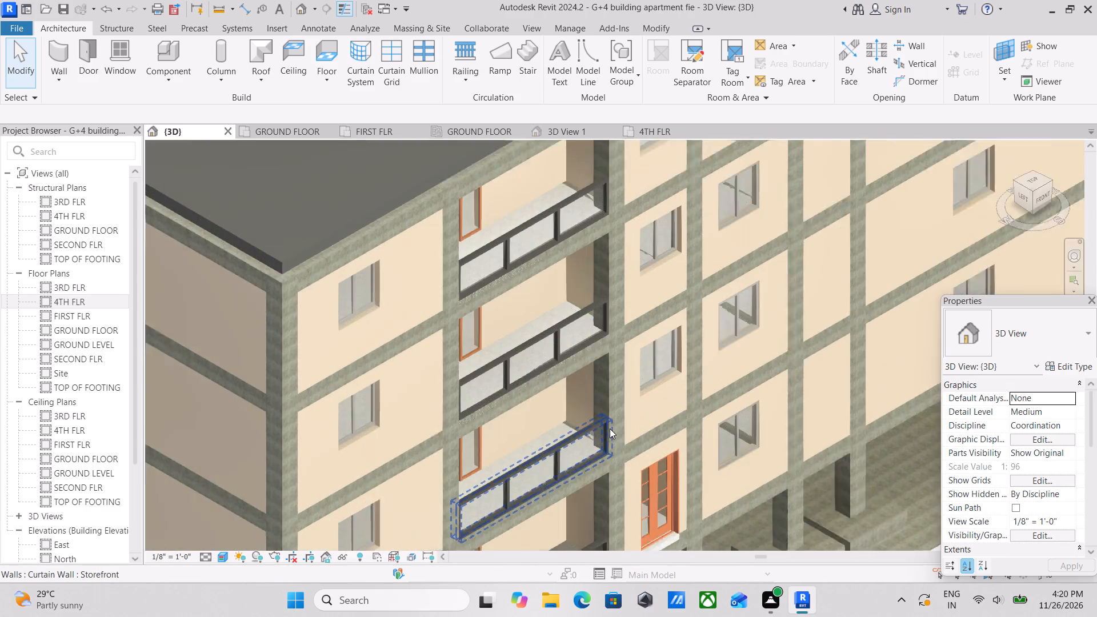
scroll(610, 428, down, 6)
middle_drag(610, 428, 641, 479)
scroll(718, 376, down, 2)
middle_drag(718, 376, 735, 442)
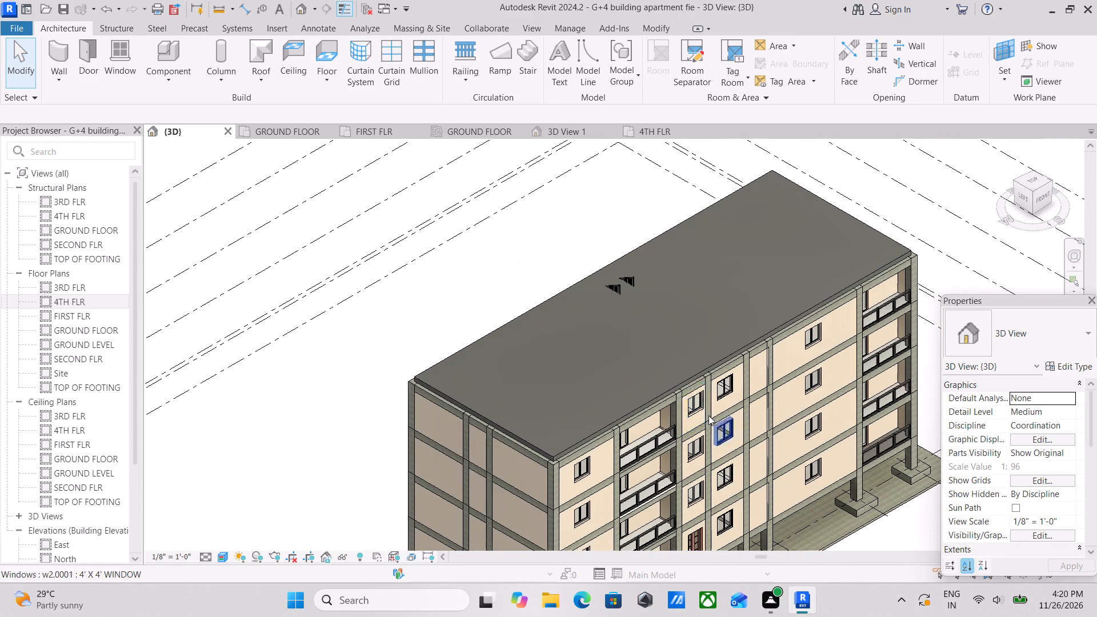
scroll(667, 387, up, 4)
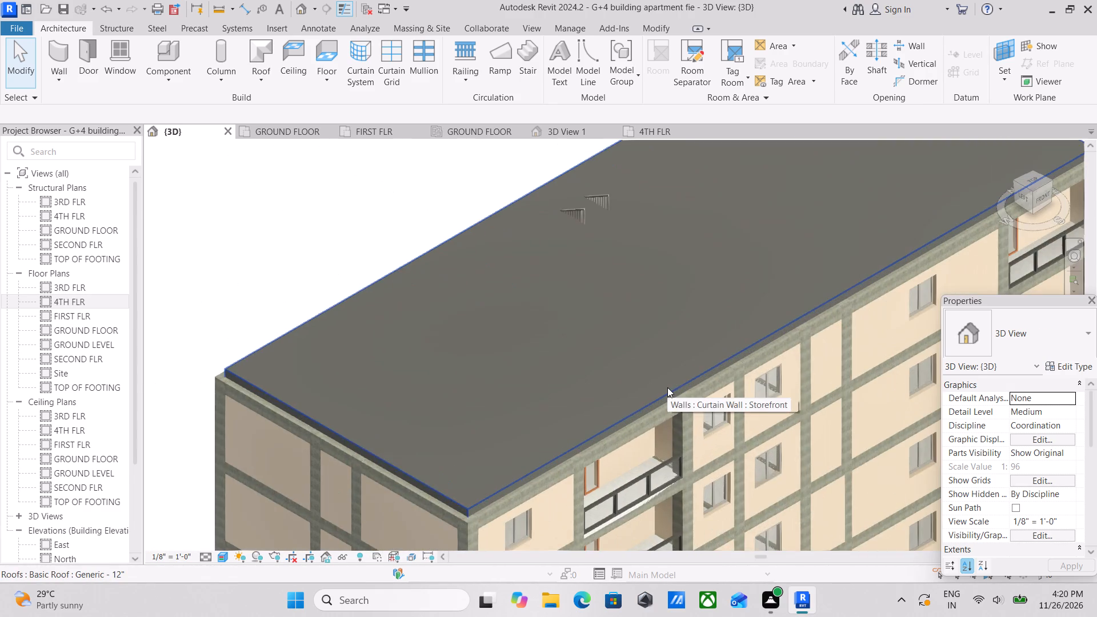
Open the Generic - 12" roof's footprint for editing and look at it from the top.
click(667, 387)
middle_drag(667, 387, 608, 526)
scroll(571, 327, up, 1)
click(629, 59)
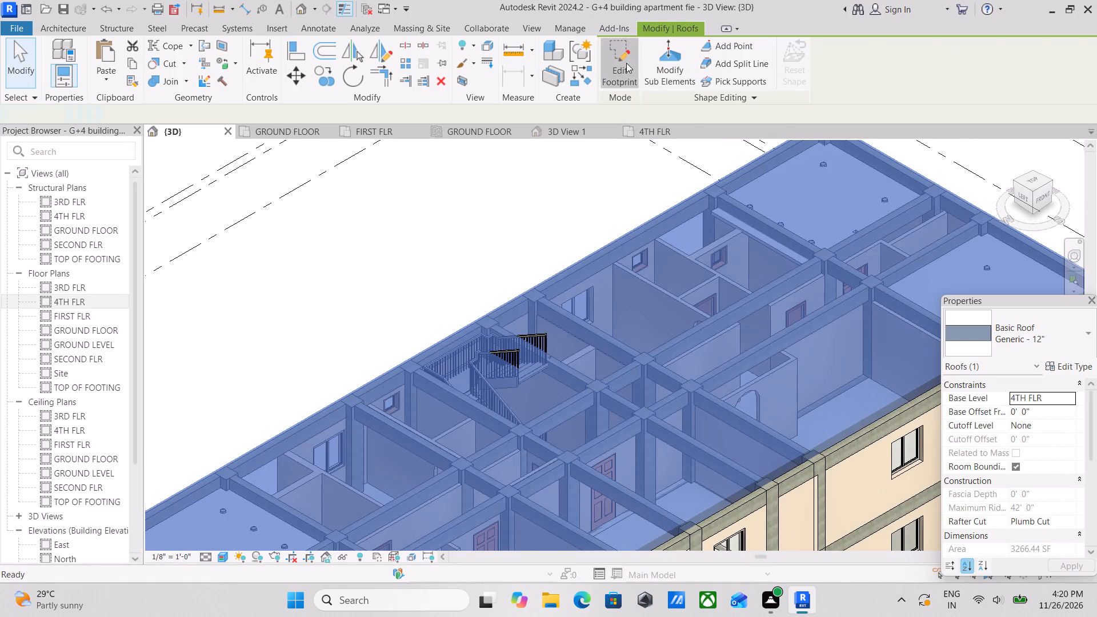
click(1031, 179)
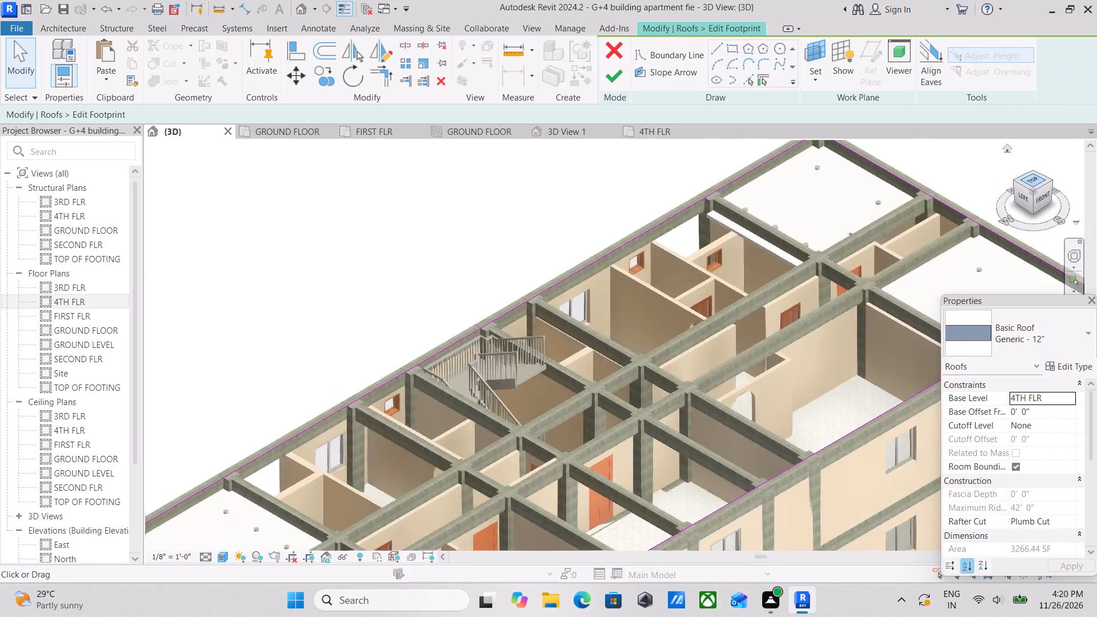
Draw a rectangular boundary about 13'-3" by 10'-1" around the staircase between grids EE and DD, ending at grid JJ.
scroll(711, 300, up, 4)
scroll(584, 331, up, 3)
scroll(510, 388, up, 2)
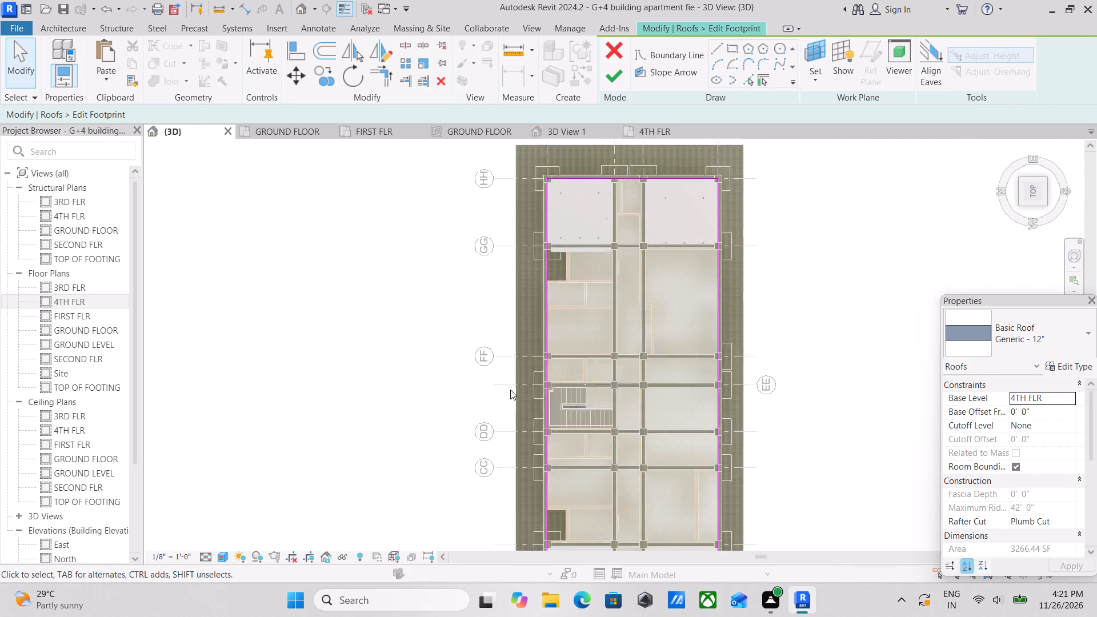
scroll(510, 390, up, 2)
scroll(597, 416, up, 2)
middle_drag(597, 416, 572, 380)
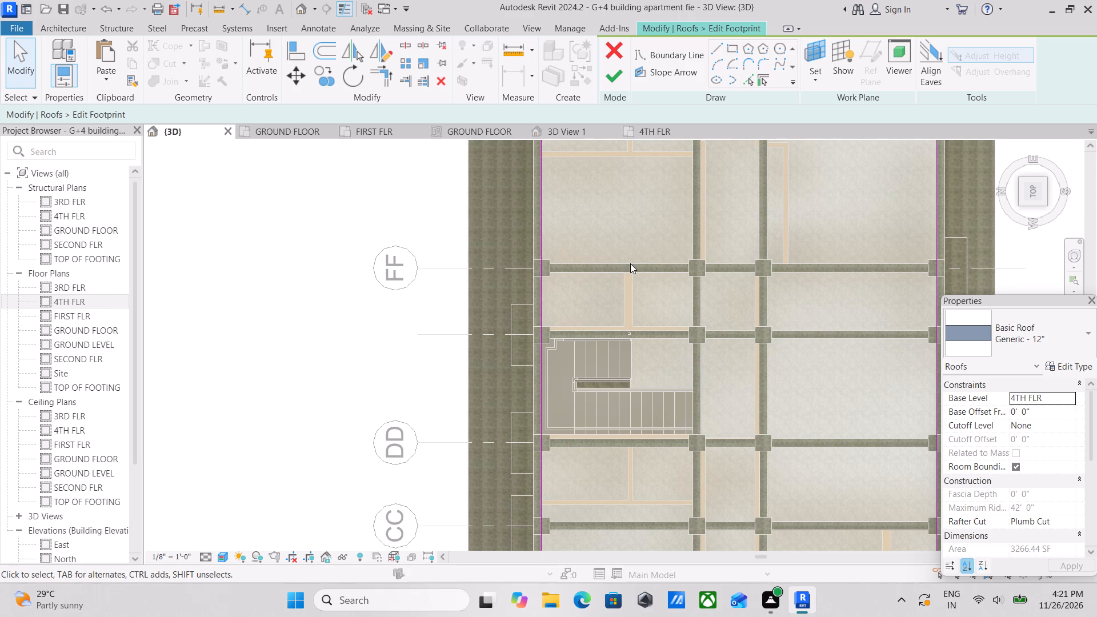
click(736, 50)
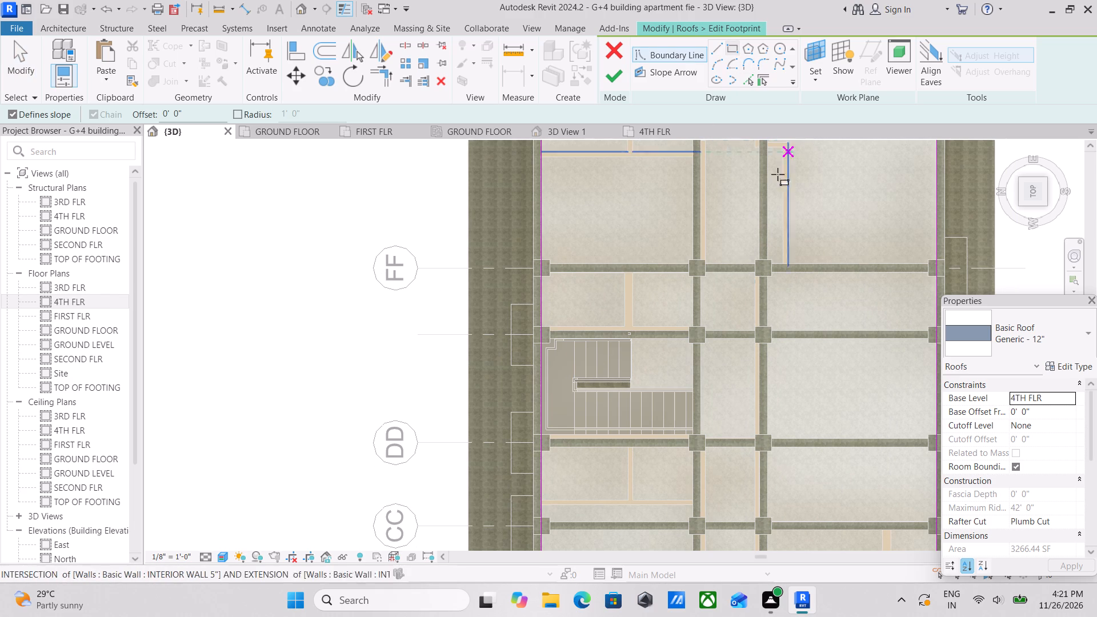
scroll(644, 294, up, 4)
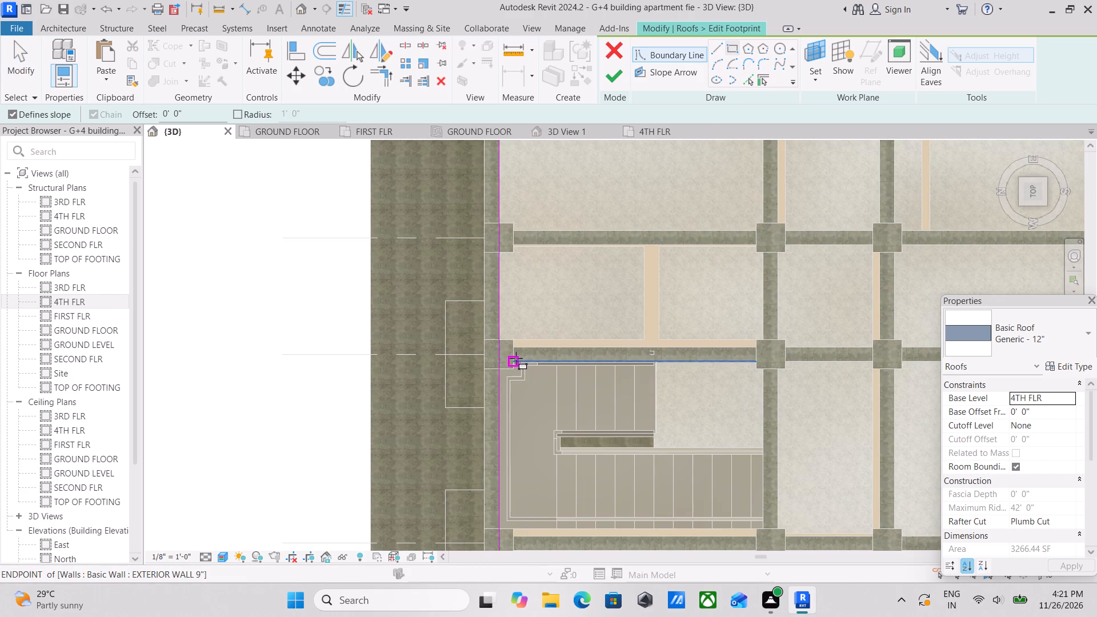
click(517, 356)
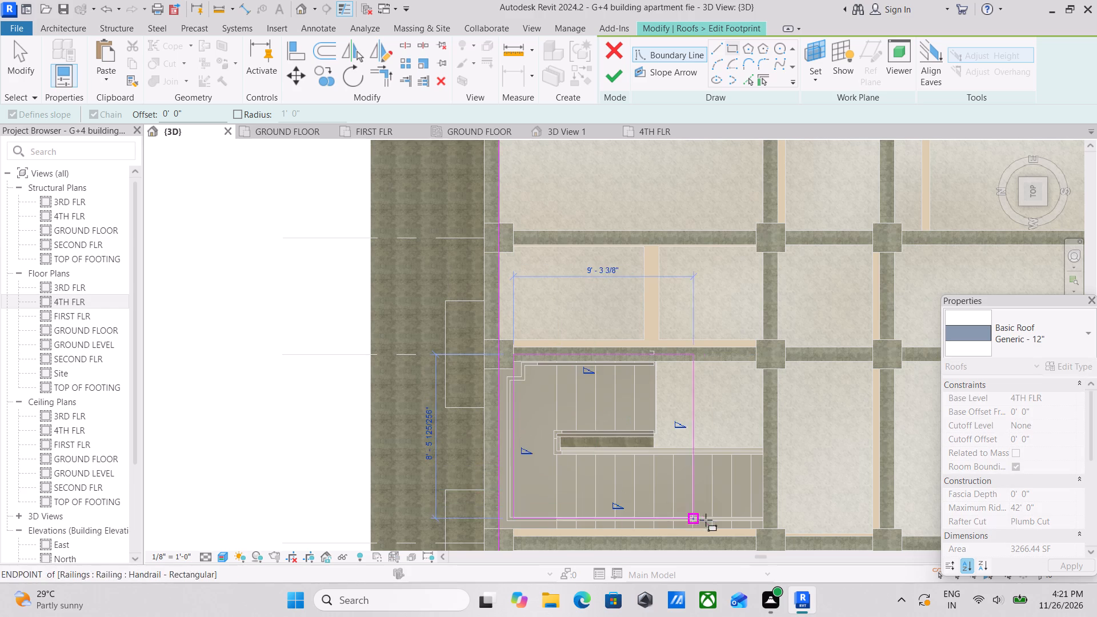
middle_drag(706, 520, 704, 451)
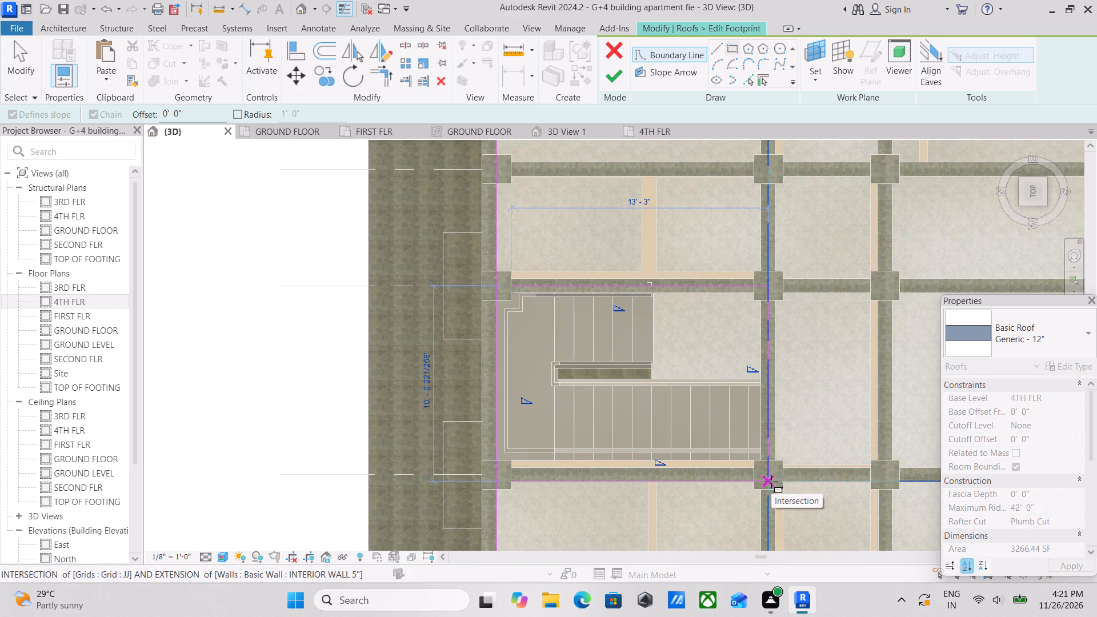
click(773, 482)
key(Escape)
key(Escape)
scroll(561, 365, up, 3)
key(Escape)
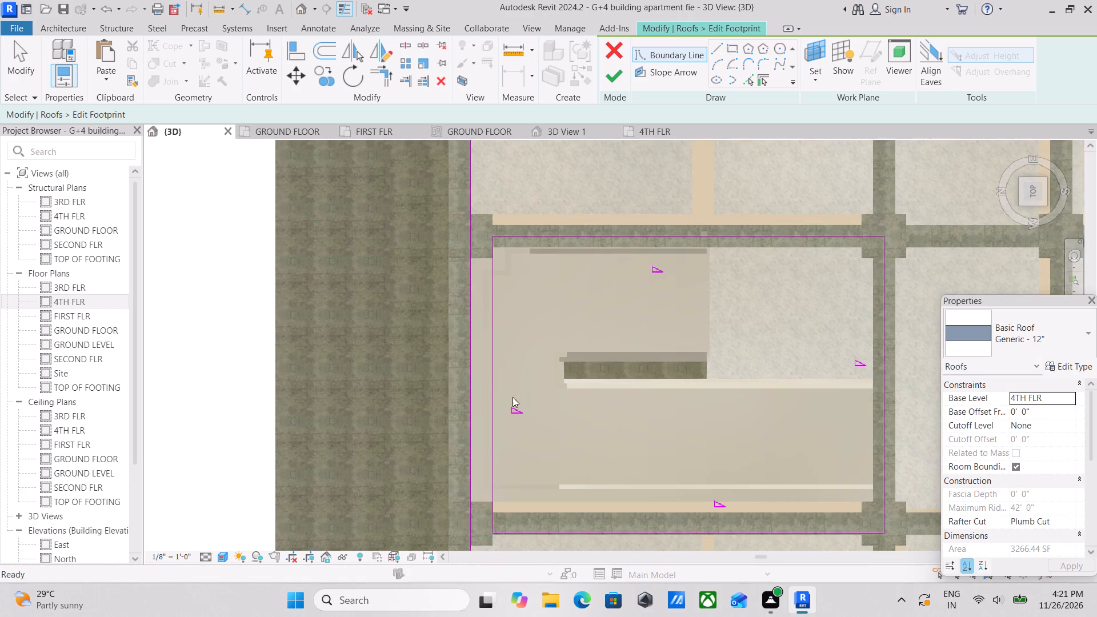
key(Escape)
Nudge the stair opening's outer edge about 3" toward the exterior wall, making the opening 13'-6" long.
click(490, 375)
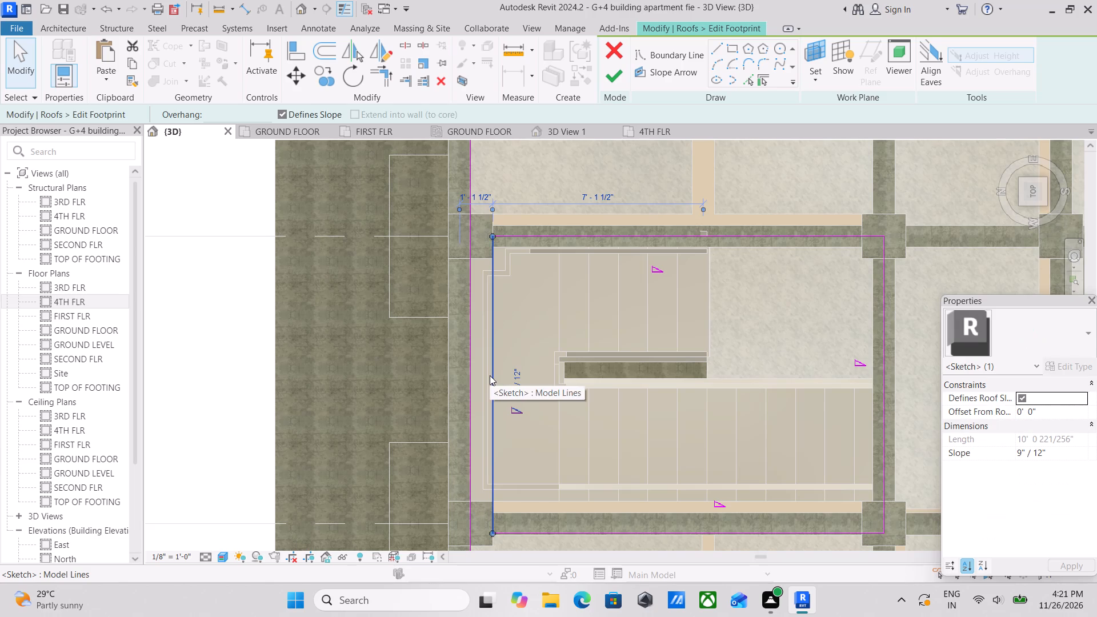
key(Left)
key(Left)
key(Left)
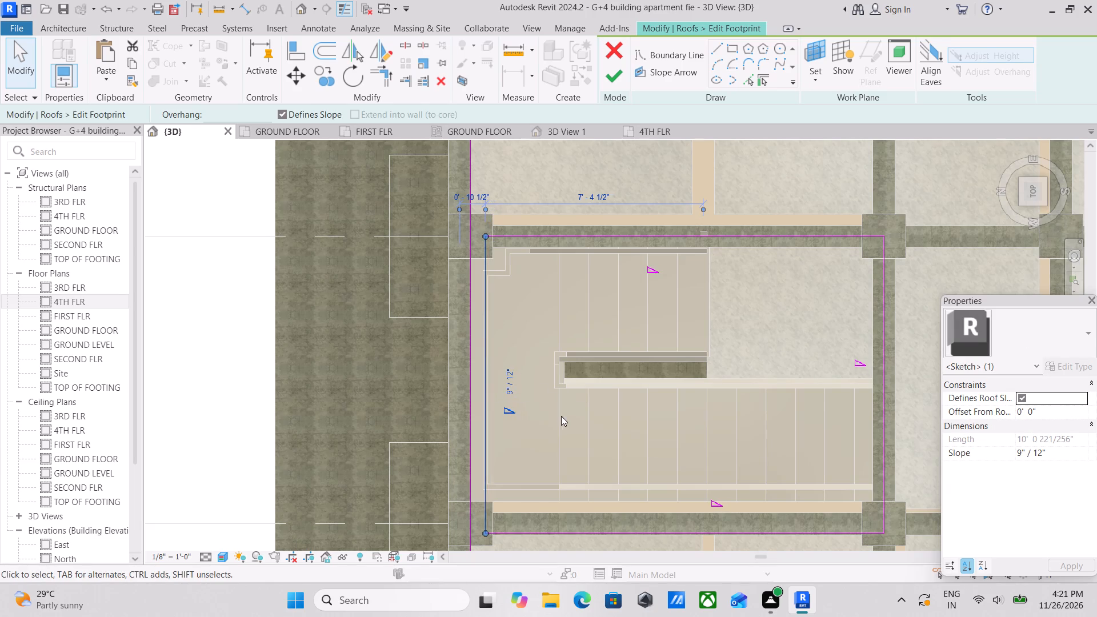
scroll(558, 416, up, 1)
key(Escape)
Turn off Defines Slope for the stair opening's edges along grid JJ and grid DD.
scroll(687, 244, up, 2)
scroll(756, 287, down, 1)
middle_drag(744, 287, 493, 267)
scroll(576, 294, down, 3)
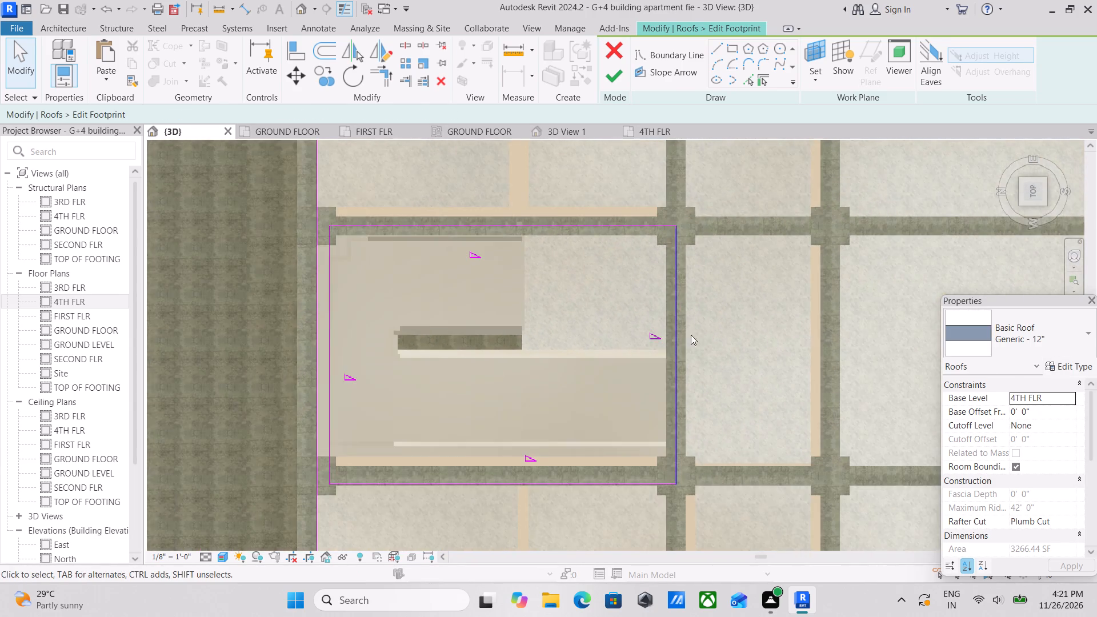
scroll(721, 330, down, 1)
scroll(759, 366, down, 2)
drag(761, 334, 742, 334)
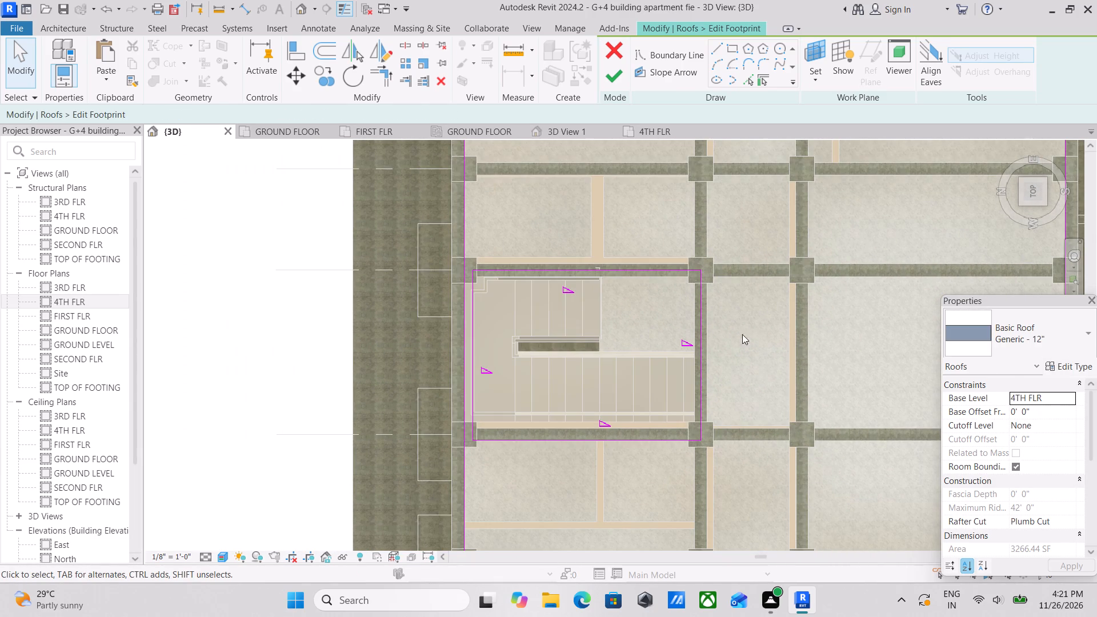
drag(742, 334, 591, 440)
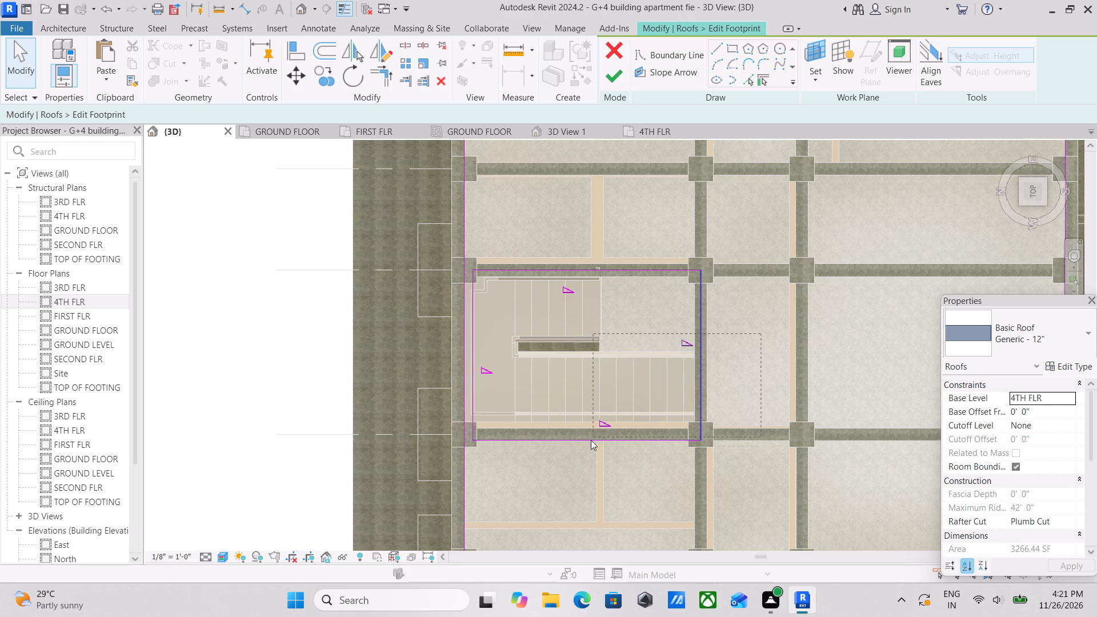
drag(591, 440, 580, 457)
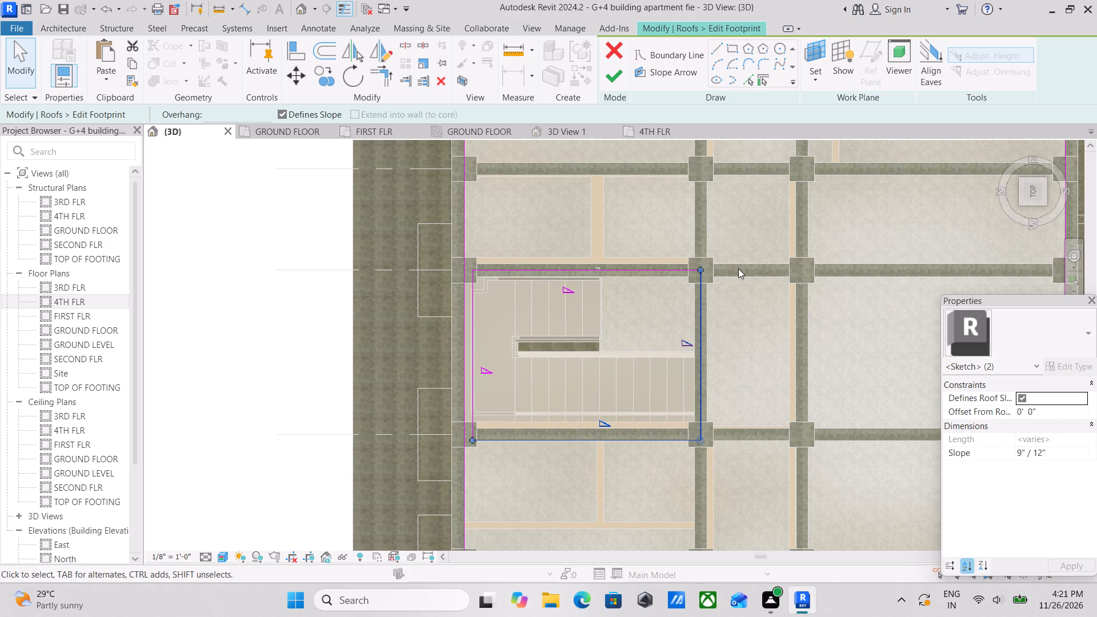
click(283, 111)
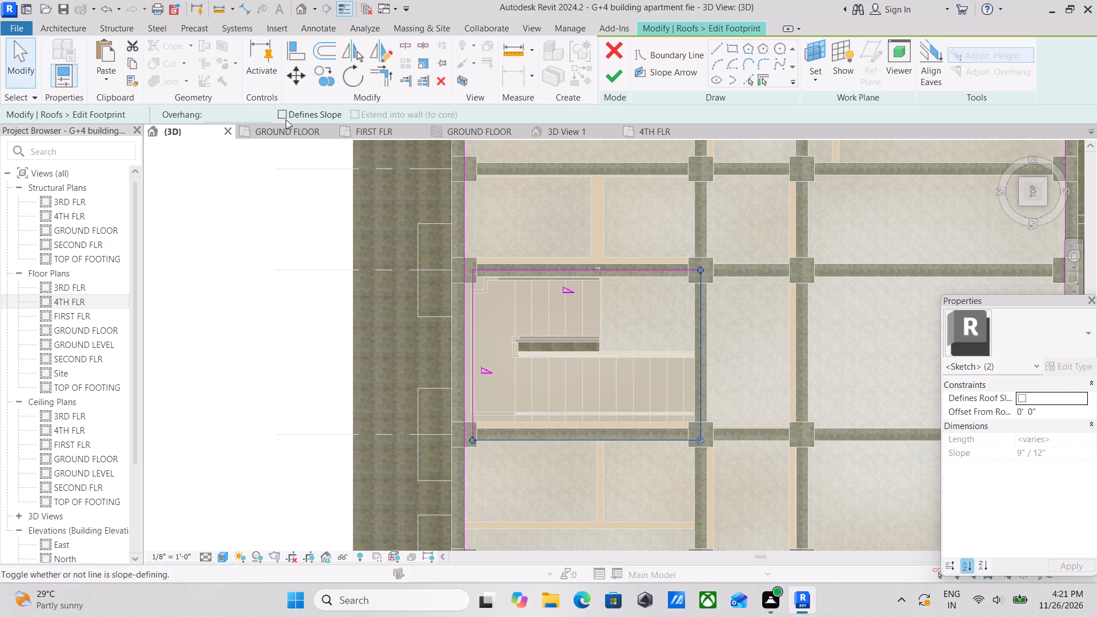
Turn off Defines Slope for the stair opening's edge along grid EE.
middle_drag(520, 348, 599, 396)
drag(734, 251, 684, 317)
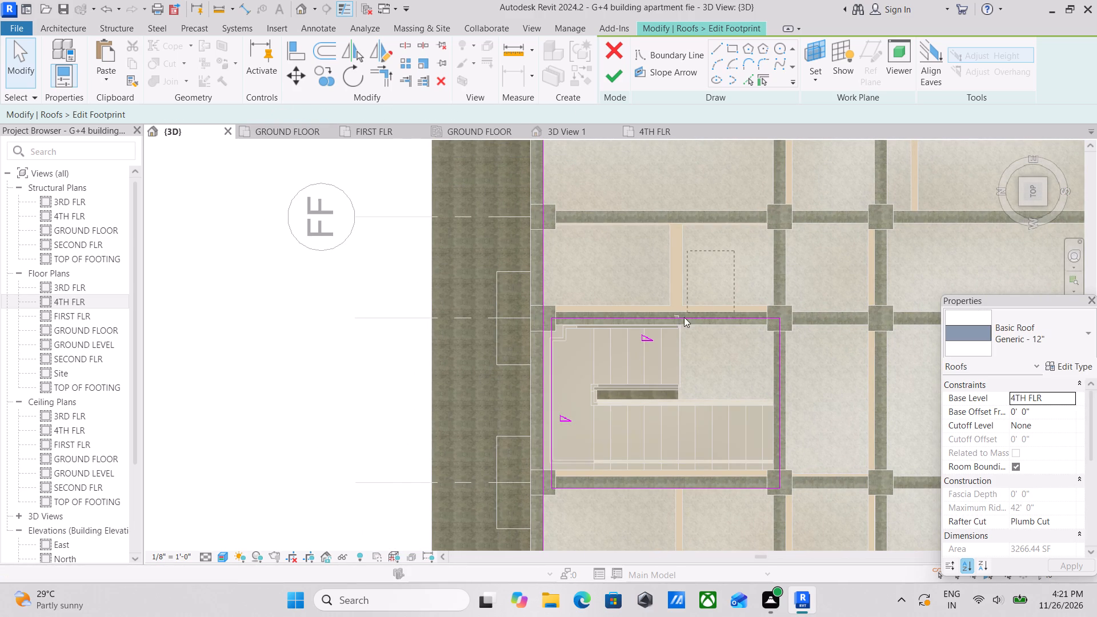
drag(684, 317, 558, 436)
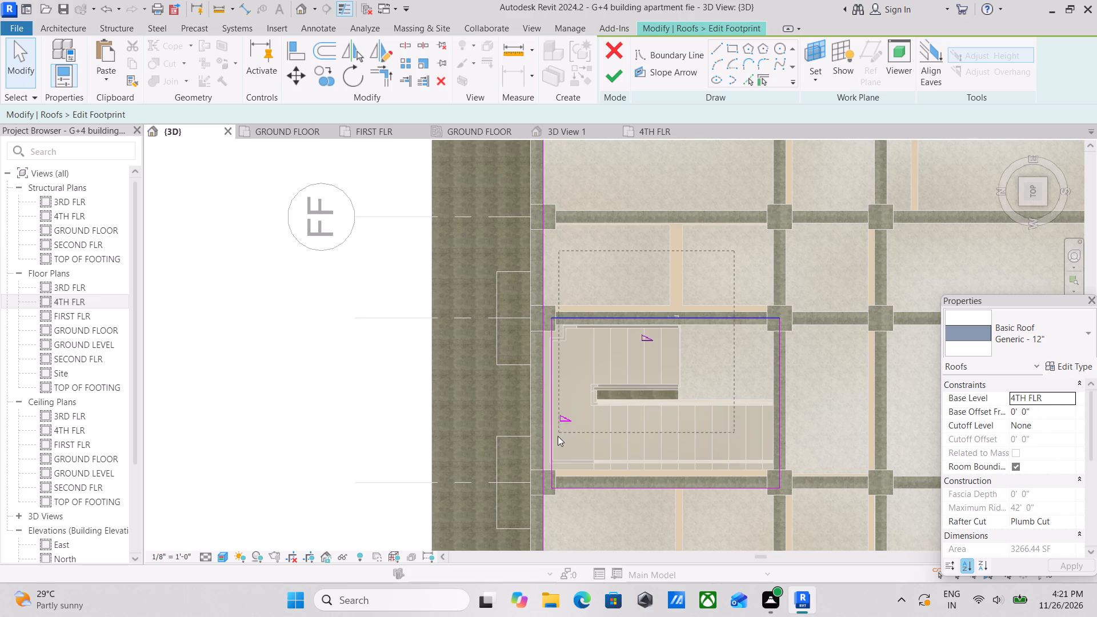
drag(558, 436, 559, 436)
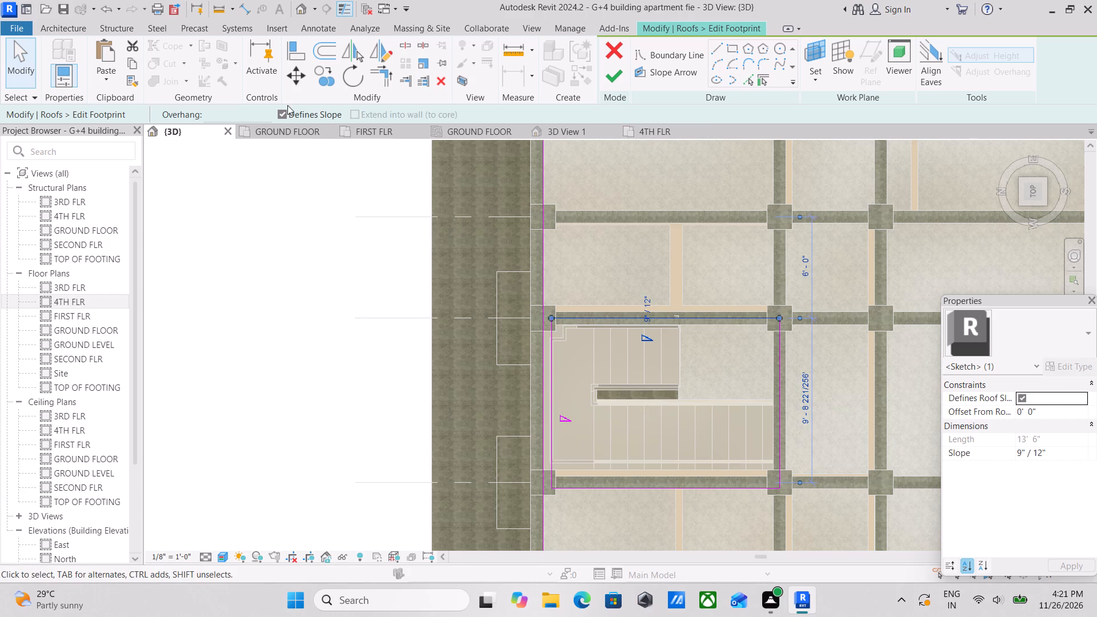
click(283, 118)
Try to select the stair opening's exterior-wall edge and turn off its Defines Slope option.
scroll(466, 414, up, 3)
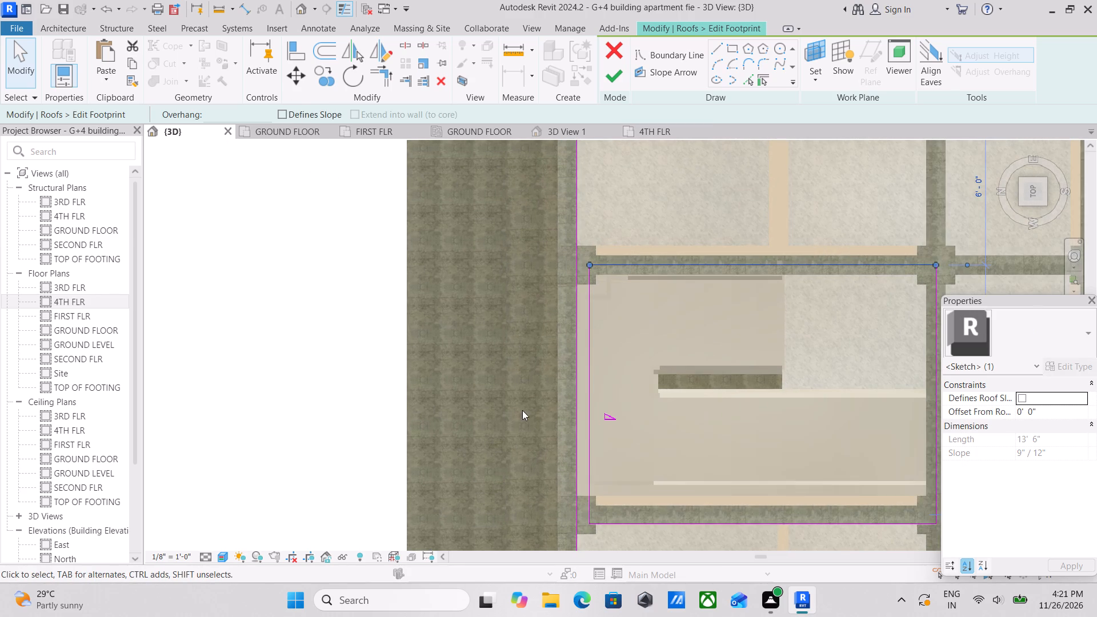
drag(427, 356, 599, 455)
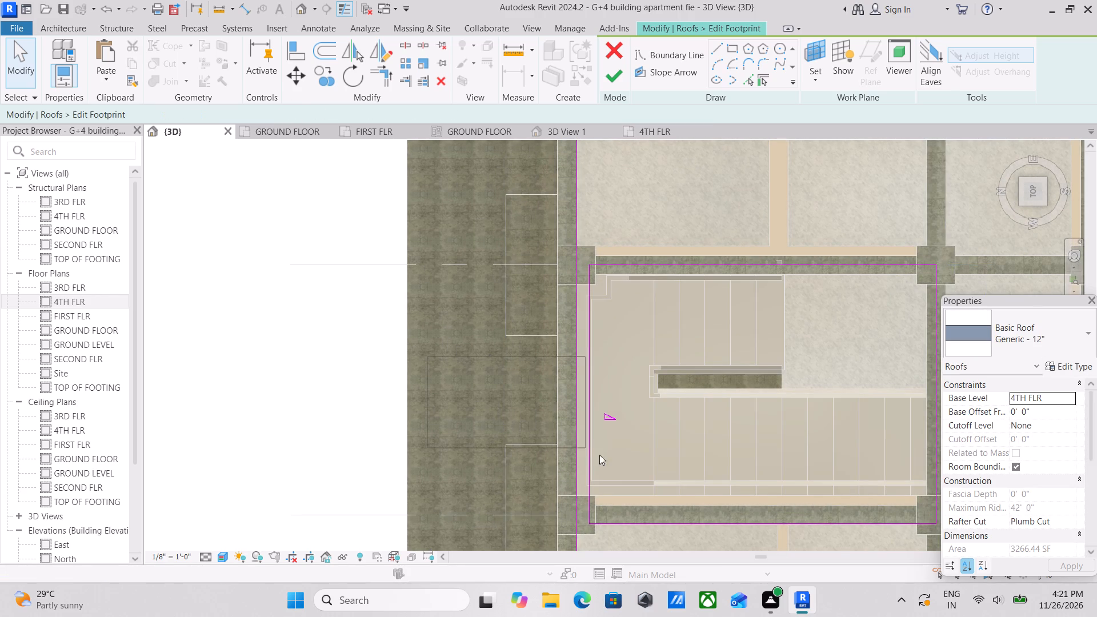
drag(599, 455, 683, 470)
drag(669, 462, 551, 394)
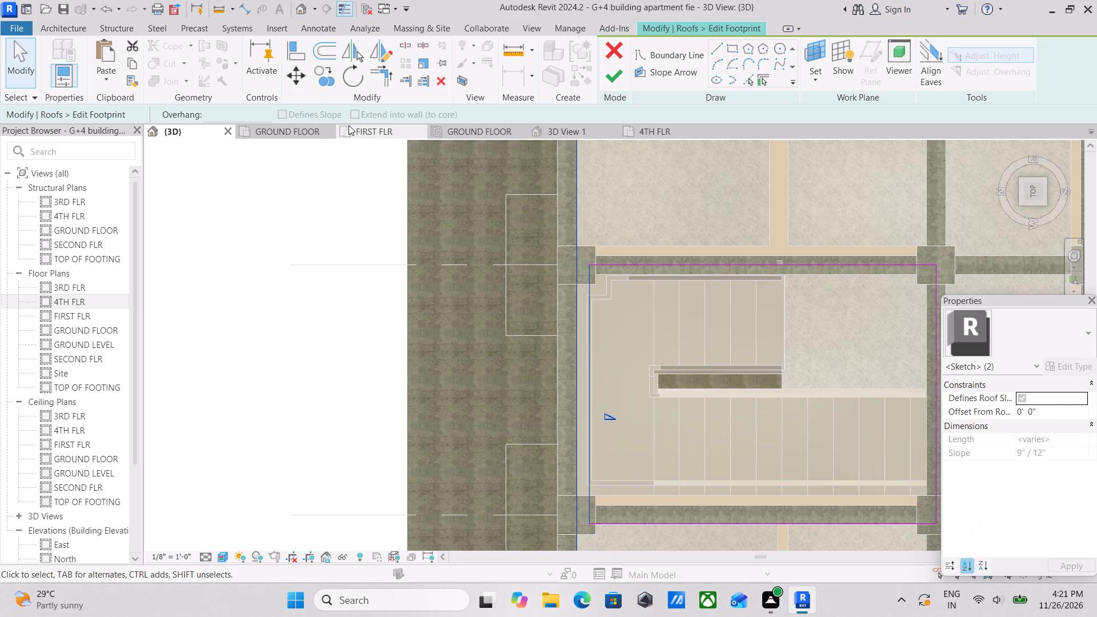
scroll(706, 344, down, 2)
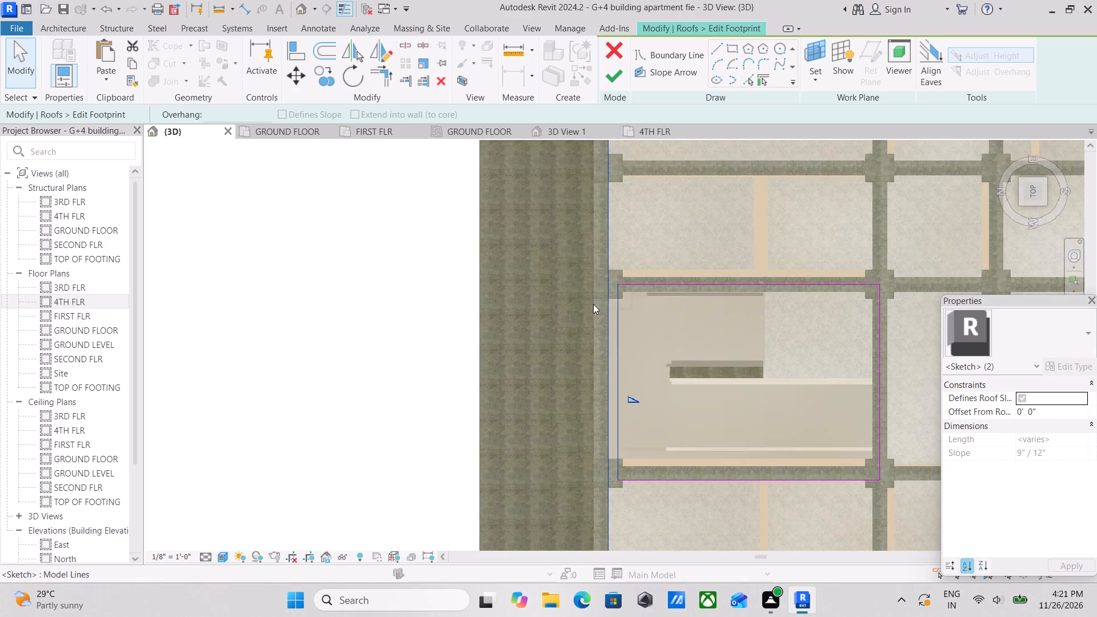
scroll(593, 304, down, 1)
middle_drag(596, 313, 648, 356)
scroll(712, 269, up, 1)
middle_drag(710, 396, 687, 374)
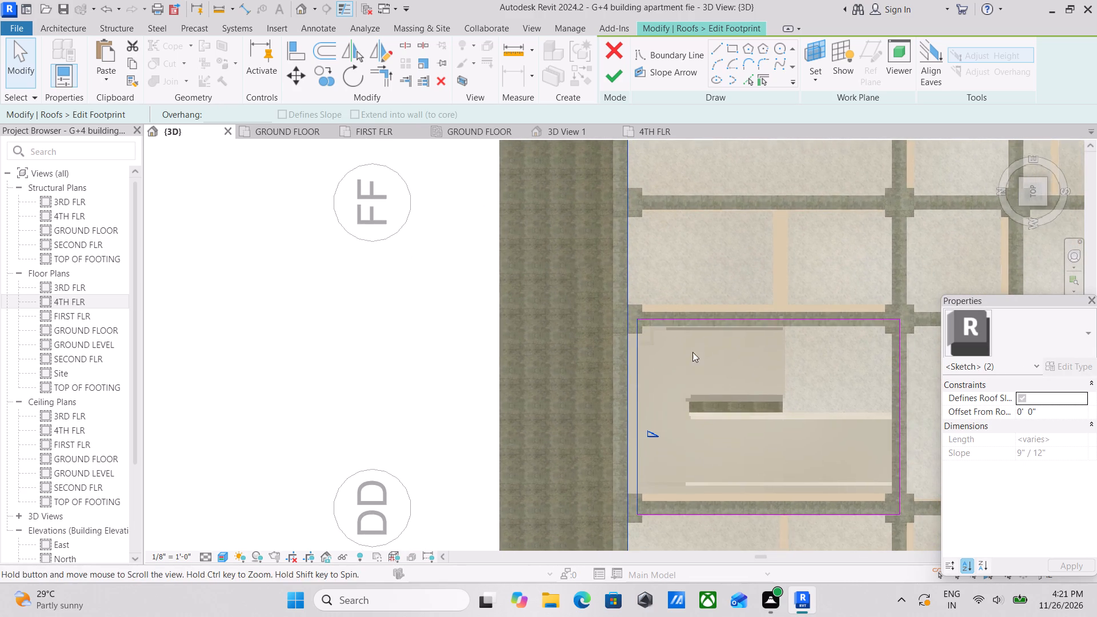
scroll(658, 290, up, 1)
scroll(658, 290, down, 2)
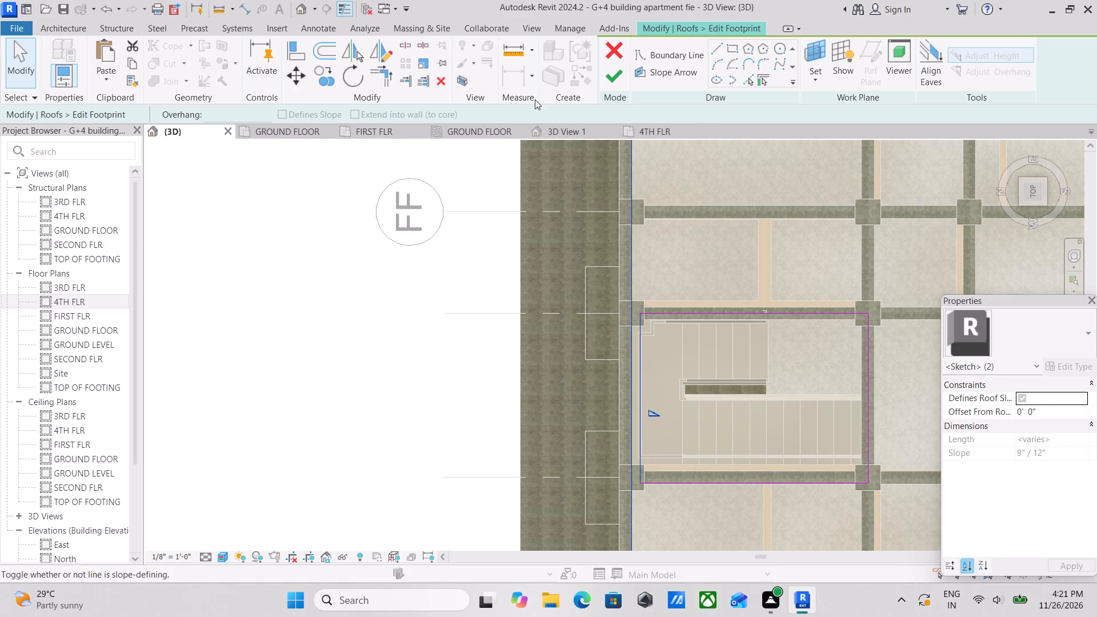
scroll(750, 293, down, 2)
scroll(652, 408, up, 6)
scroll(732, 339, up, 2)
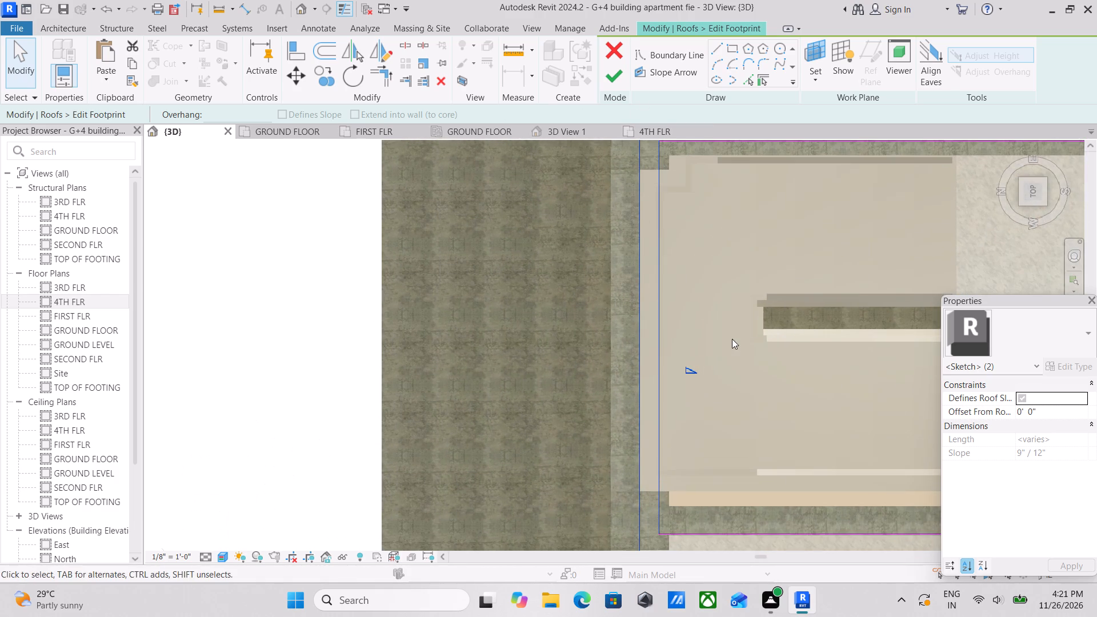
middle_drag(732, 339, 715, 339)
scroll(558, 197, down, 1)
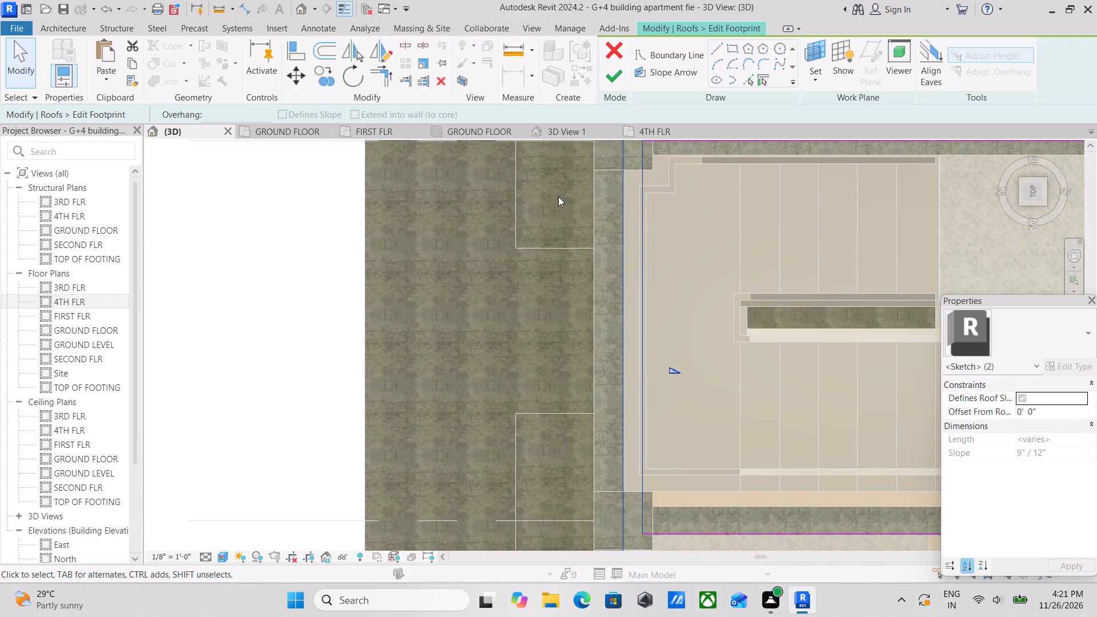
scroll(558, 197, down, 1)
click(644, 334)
Turn off Defines Slope for the stair opening's exterior-wall edge and finish the roof footprint edit.
scroll(648, 332, up, 1)
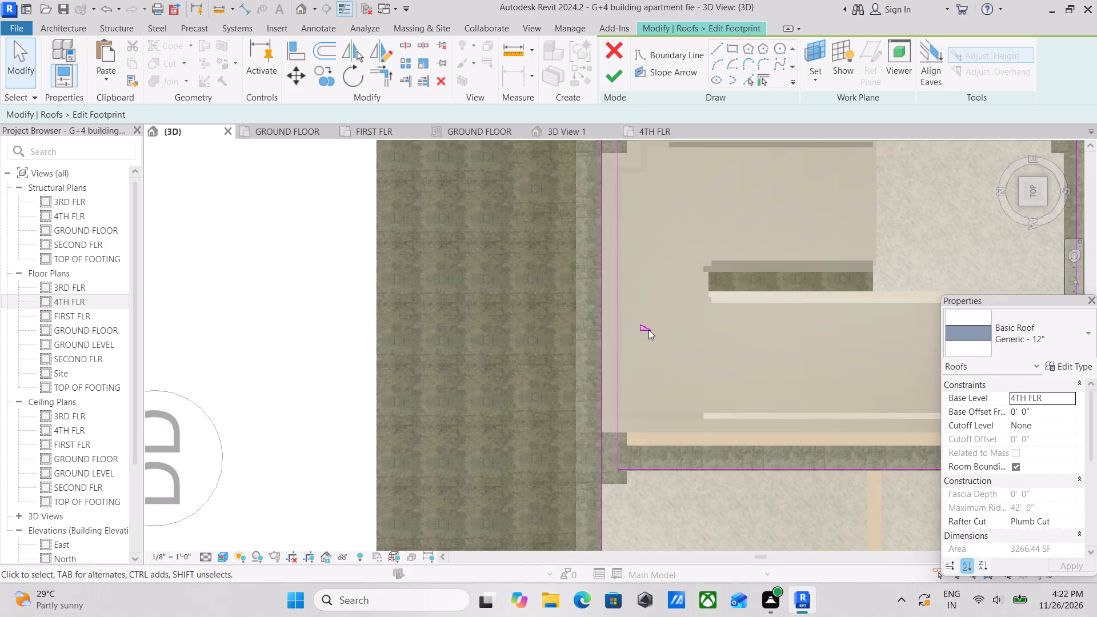
click(648, 330)
scroll(648, 330, up, 15)
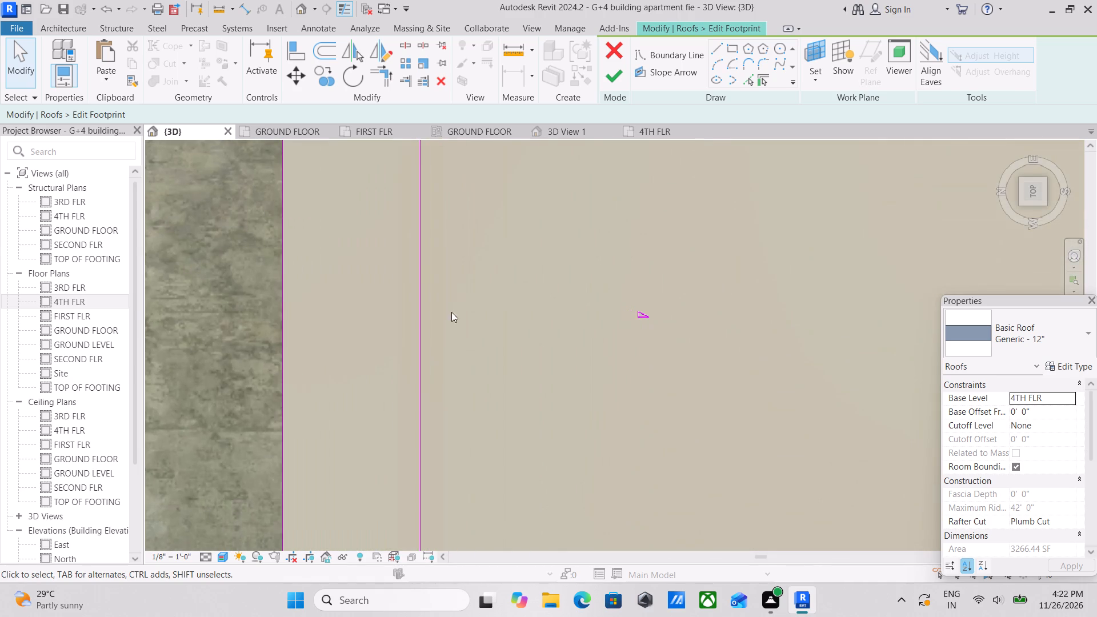
drag(306, 246, 458, 351)
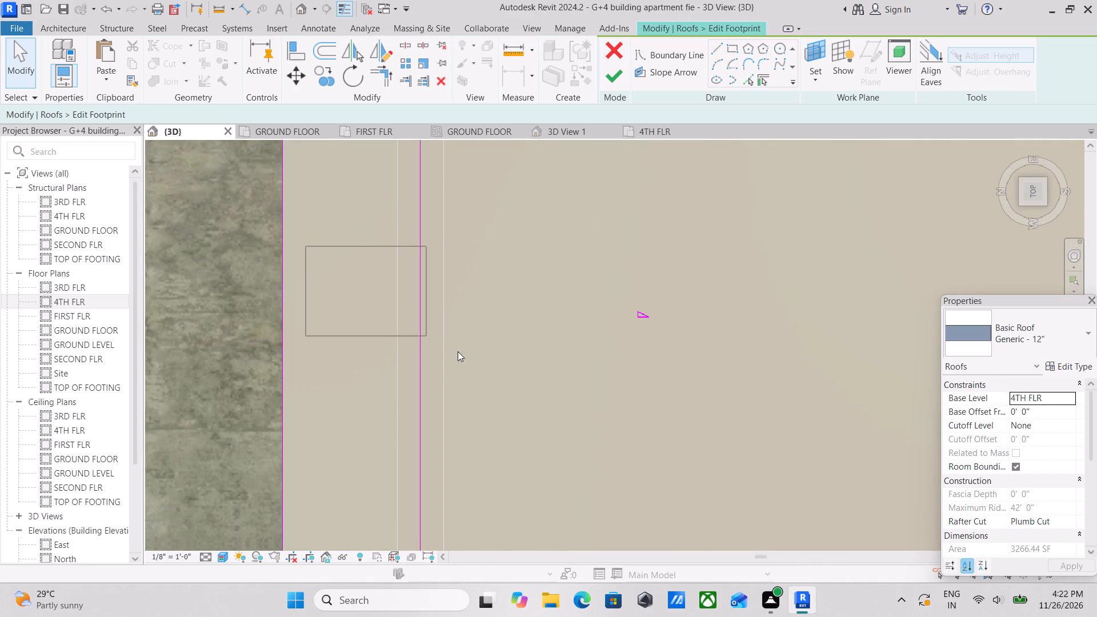
drag(458, 351, 733, 390)
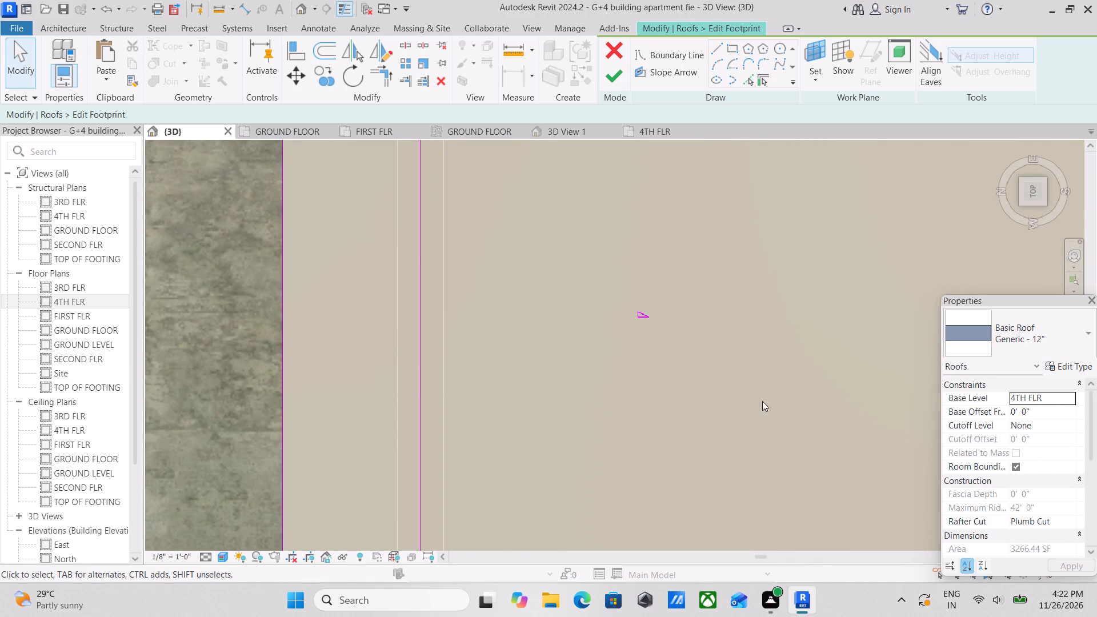
drag(762, 409, 274, 269)
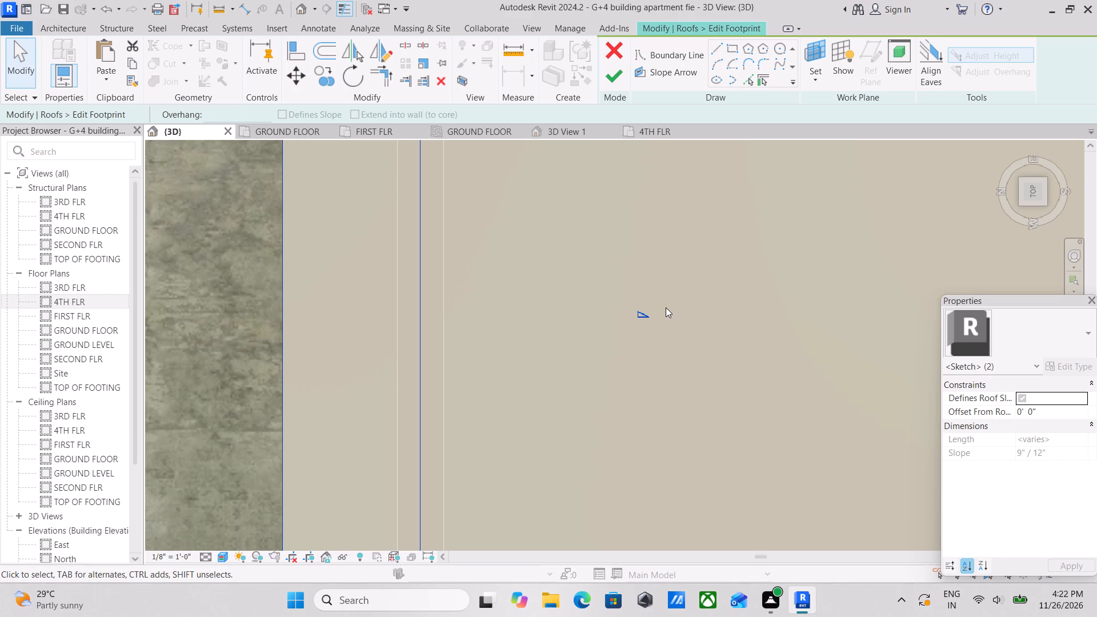
click(641, 314)
scroll(641, 314, down, 6)
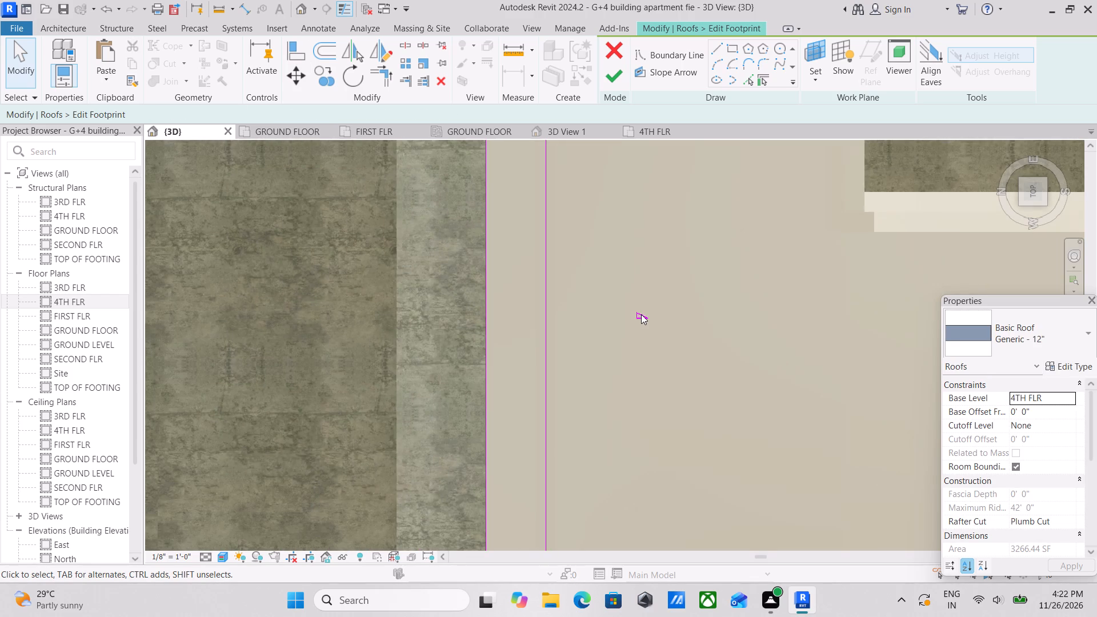
drag(499, 255, 499, 258)
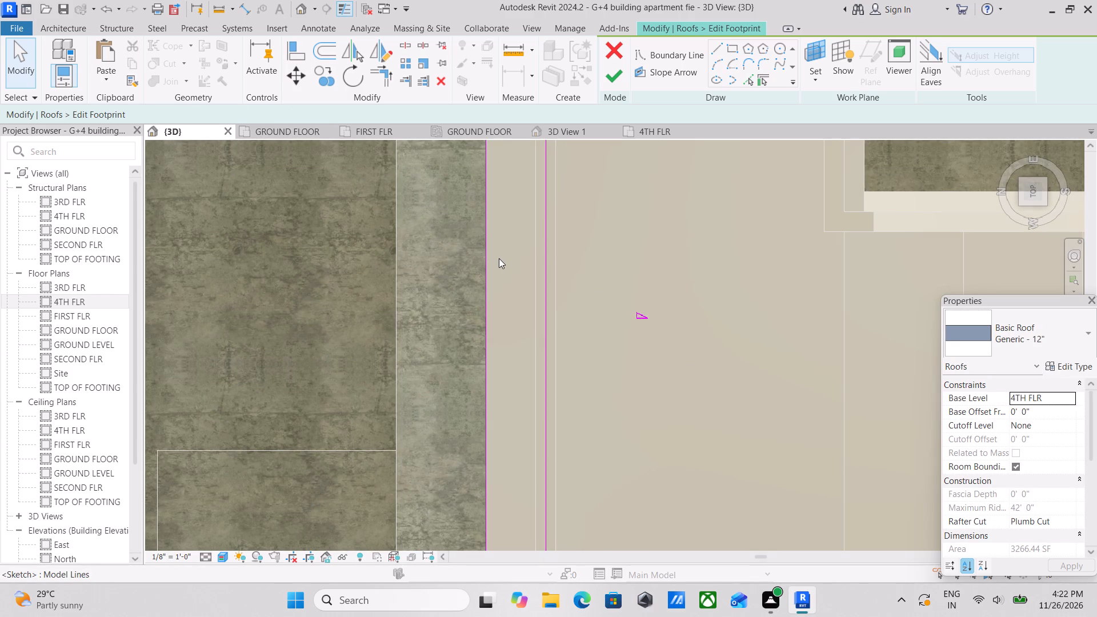
drag(499, 258, 713, 376)
drag(732, 403, 503, 261)
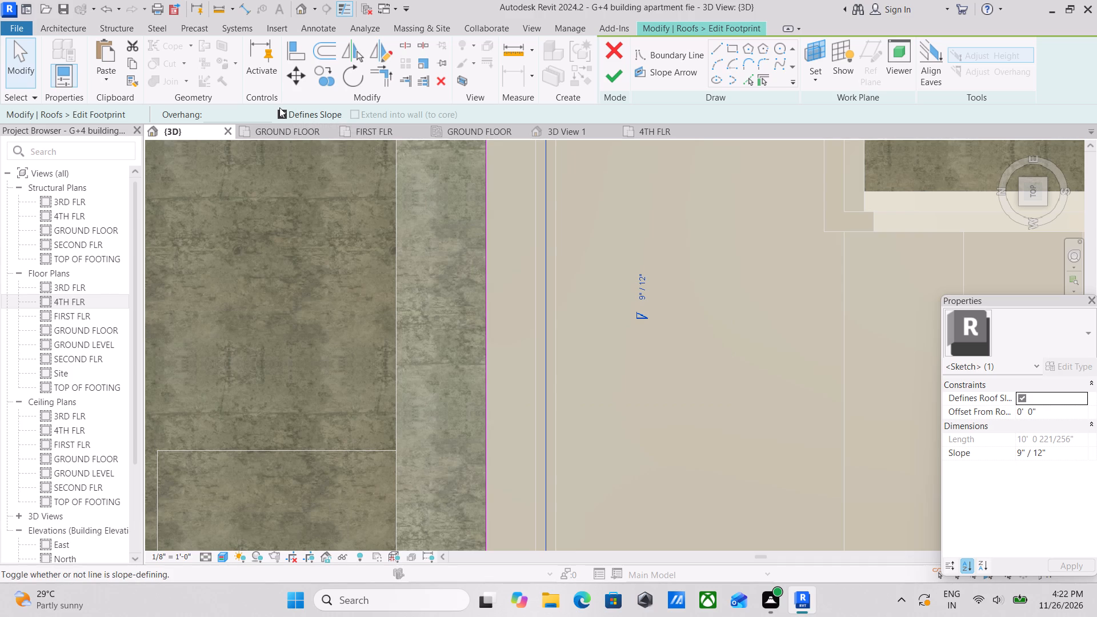
click(279, 107)
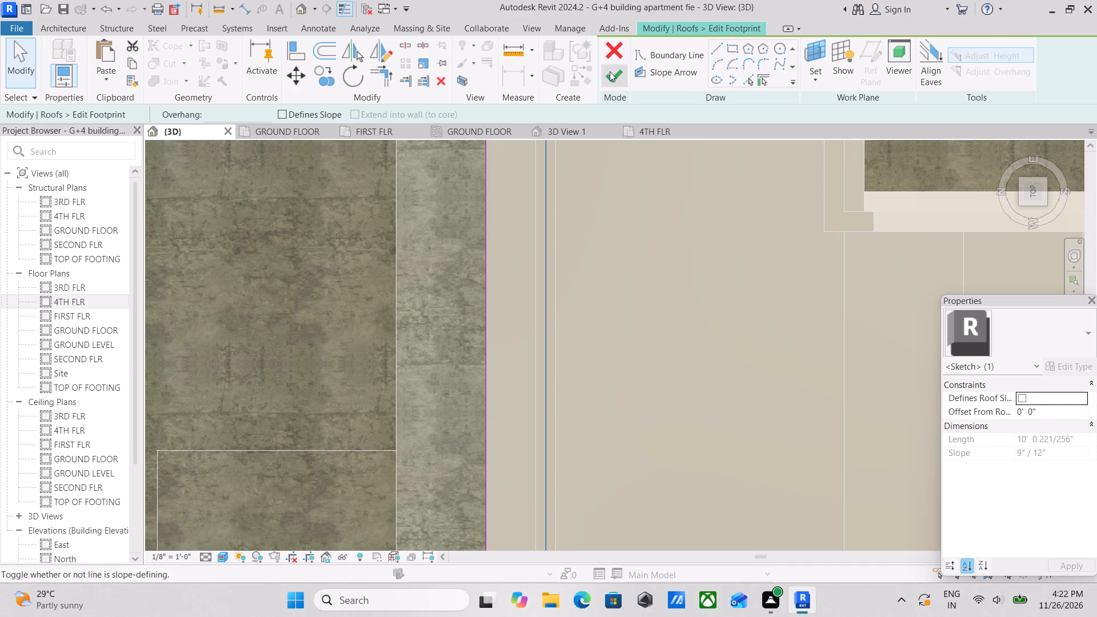
click(612, 74)
Examine the stair opening cut through the roof from above, including its edge beside the exterior wall.
scroll(666, 247, down, 12)
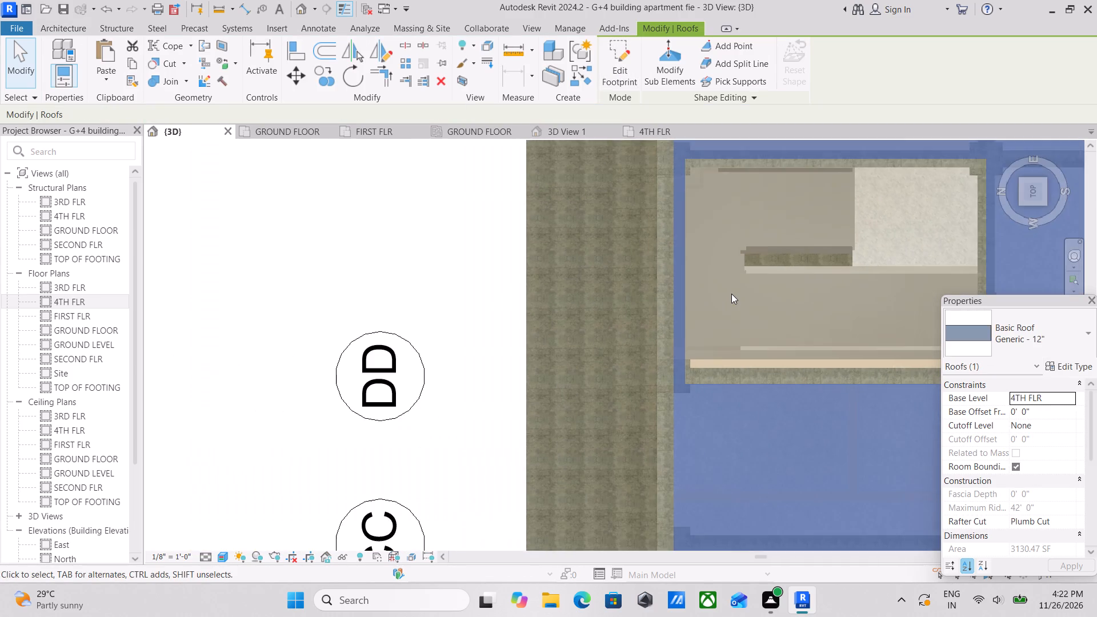
middle_drag(727, 294, 578, 309)
scroll(600, 308, down, 2)
middle_drag(597, 294, 586, 312)
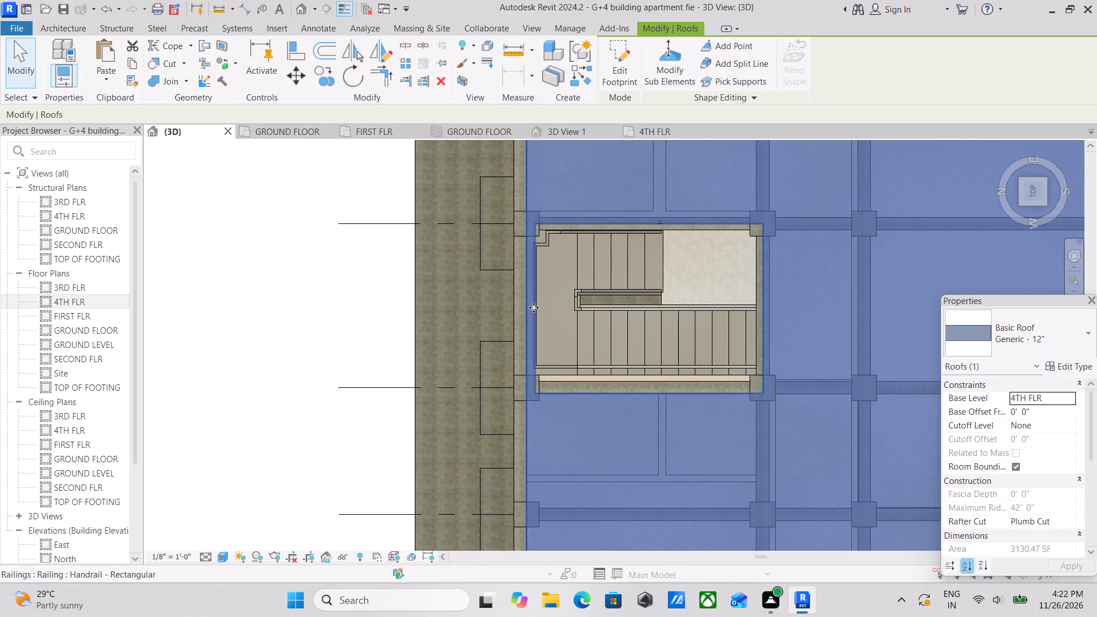
click(534, 307)
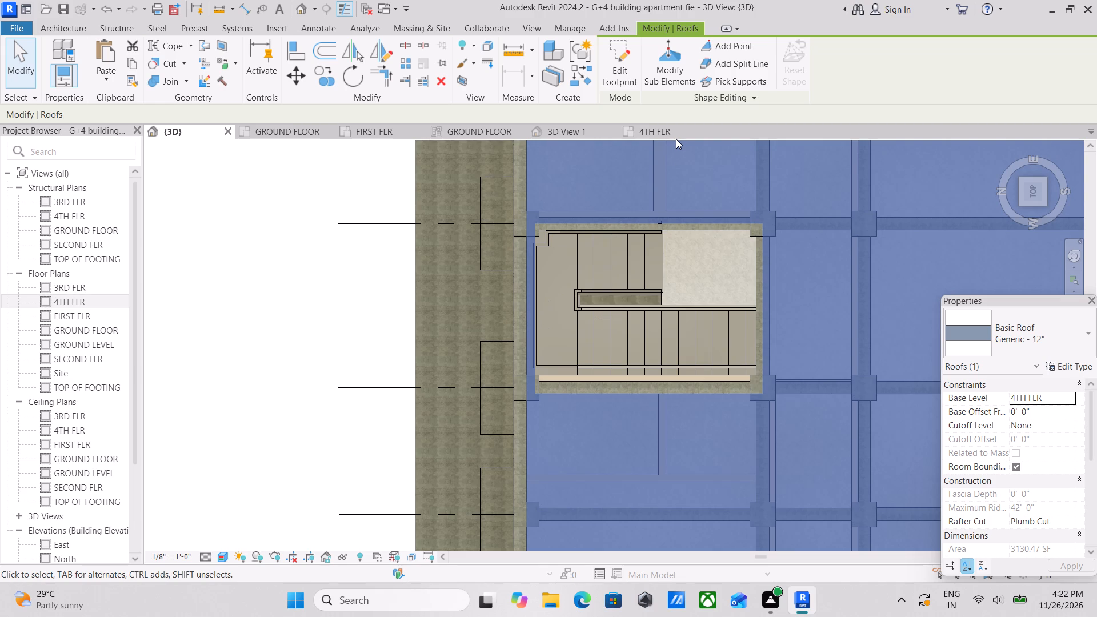
scroll(585, 219, up, 5)
scroll(551, 226, down, 1)
middle_drag(551, 226, 494, 223)
scroll(511, 214, down, 1)
middle_drag(511, 214, 488, 230)
scroll(493, 227, down, 2)
middle_drag(493, 227, 591, 252)
key(Escape)
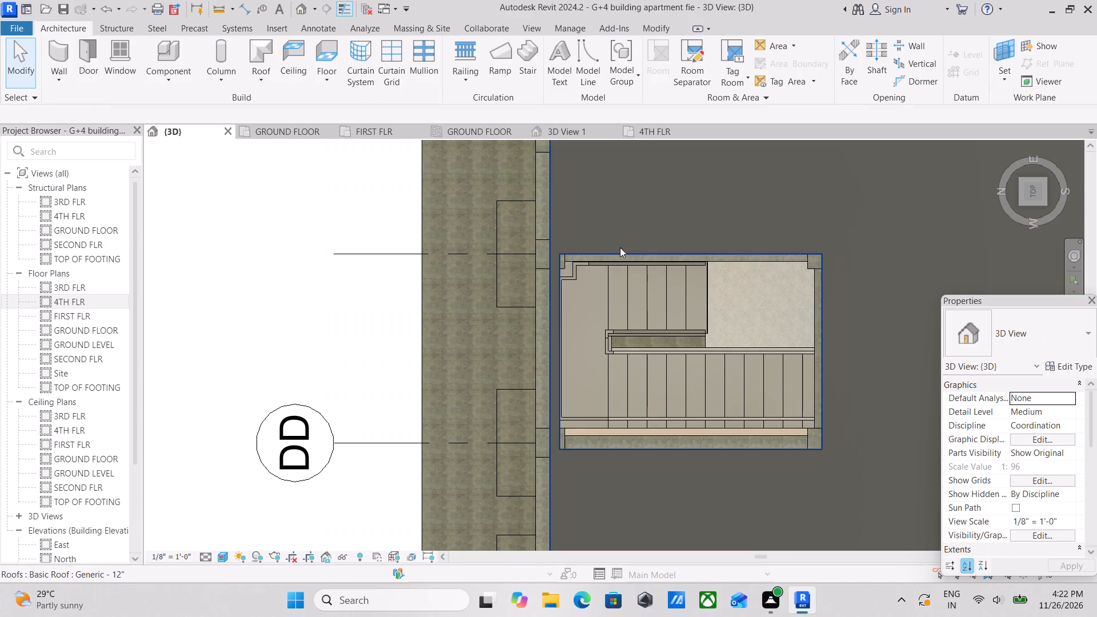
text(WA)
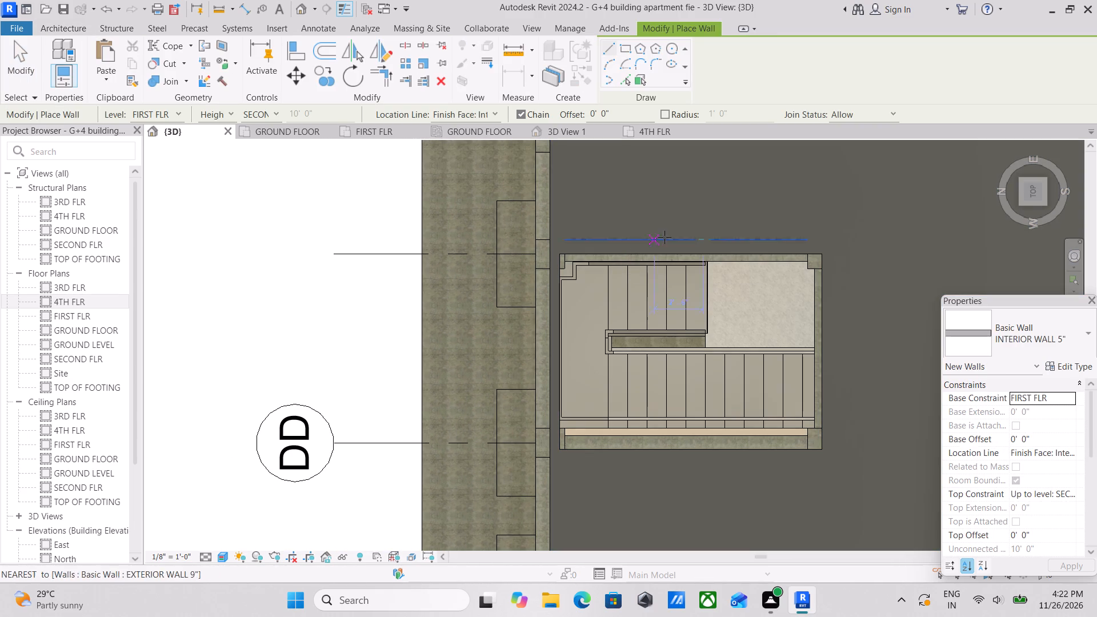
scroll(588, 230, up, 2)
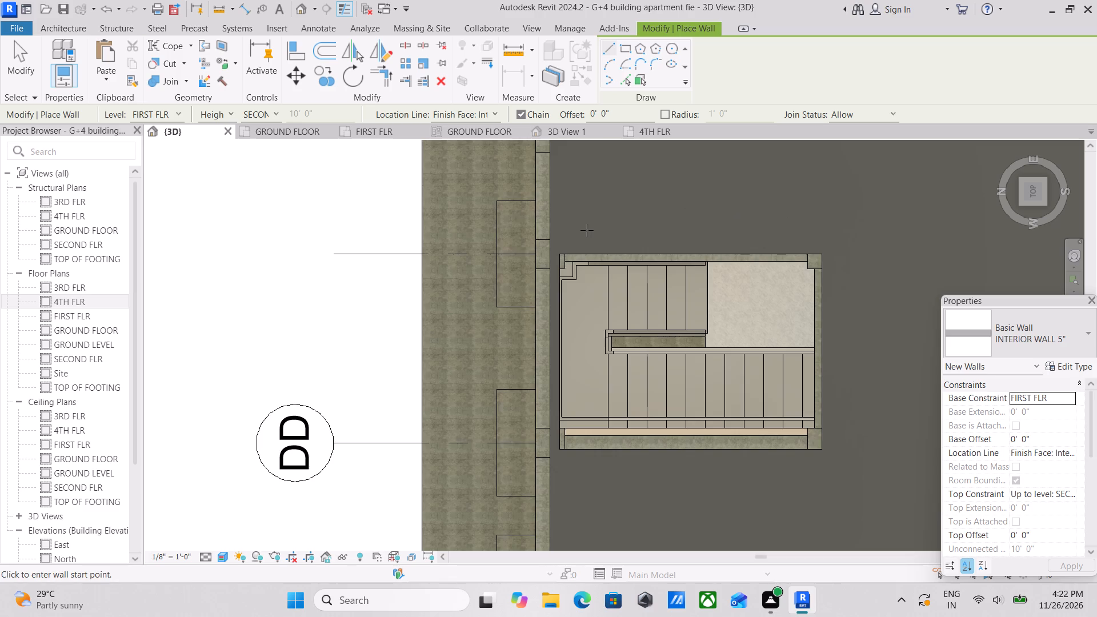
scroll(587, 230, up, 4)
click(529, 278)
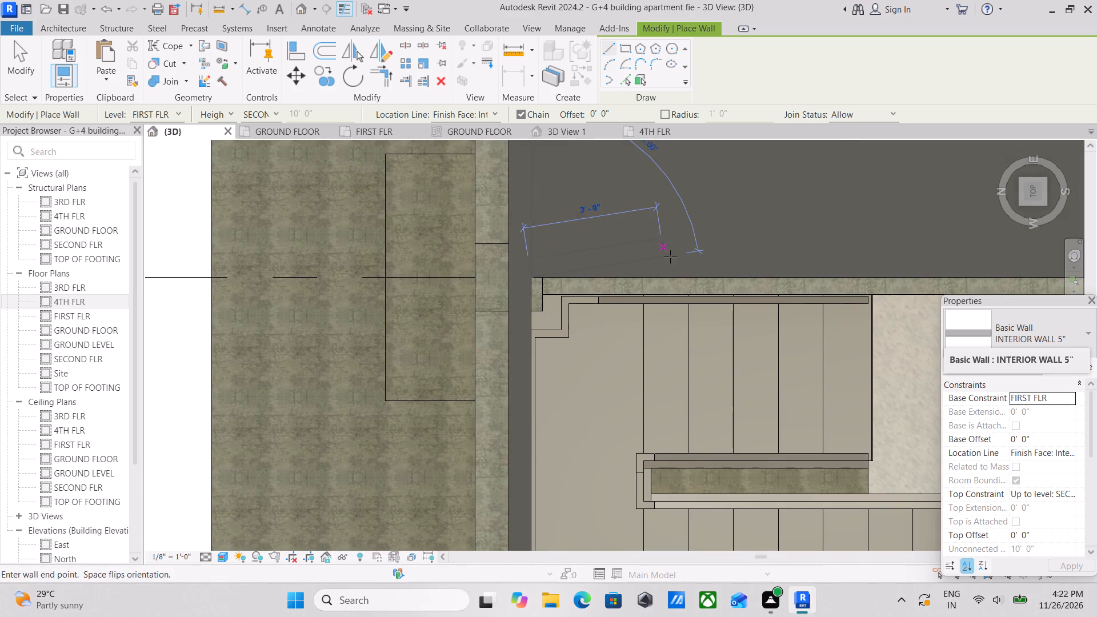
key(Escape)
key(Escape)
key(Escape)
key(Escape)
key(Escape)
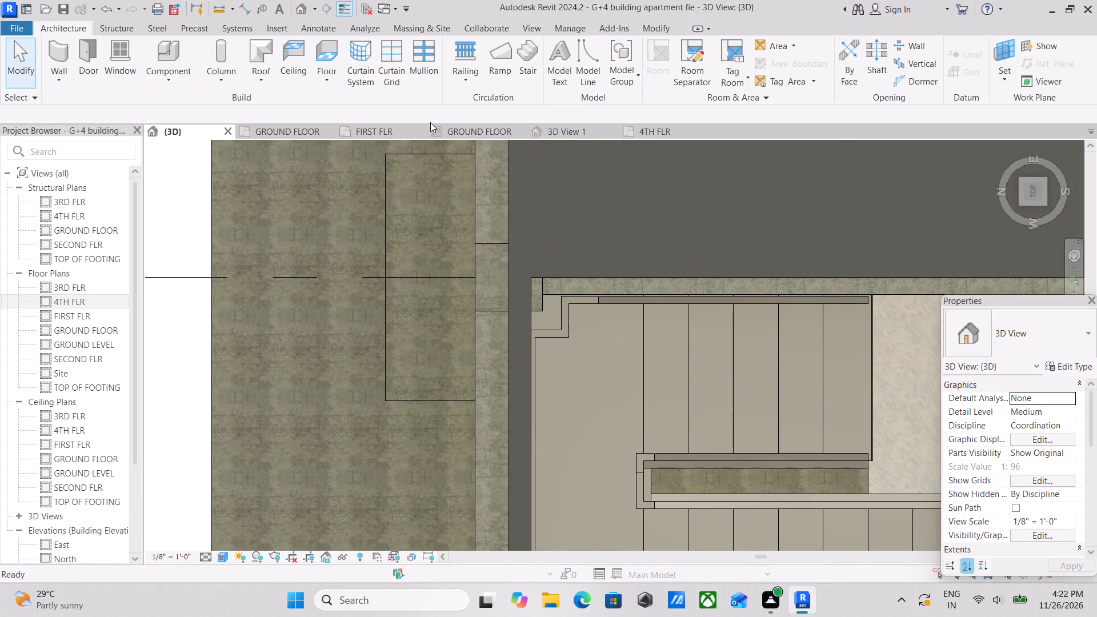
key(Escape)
In the 4TH FLR plan, draw a 7' high INTERIOR WALL 5" about 14'-6" long along the stair's grid DD side, starting at the exterior wall.
click(654, 131)
scroll(591, 245, up, 5)
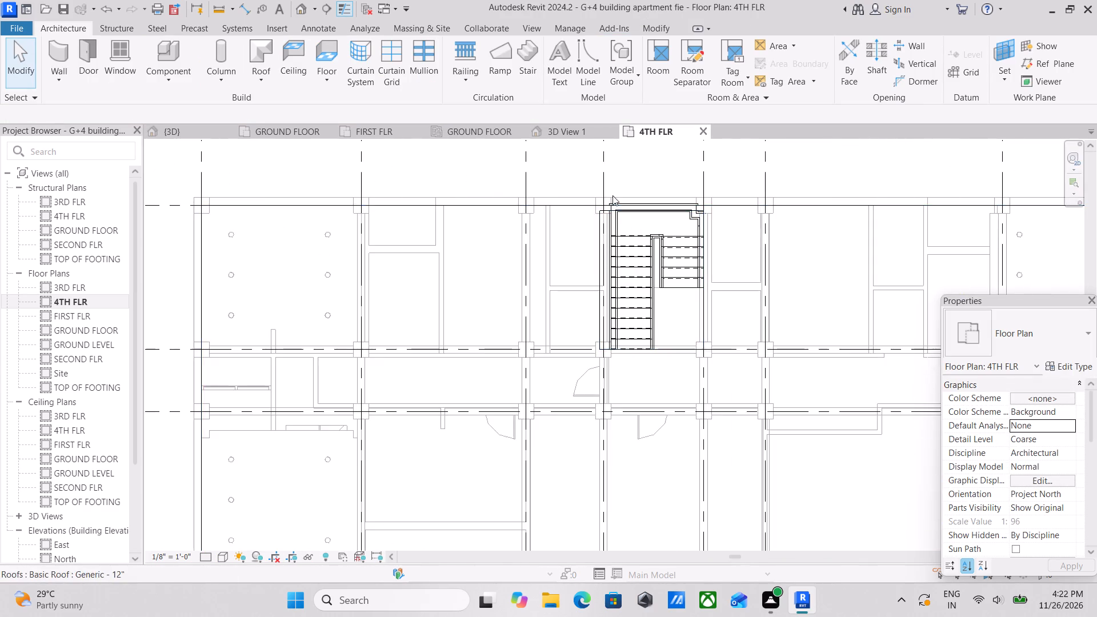
scroll(612, 195, up, 3)
middle_drag(558, 227, 559, 273)
text(WA)
scroll(735, 234, up, 4)
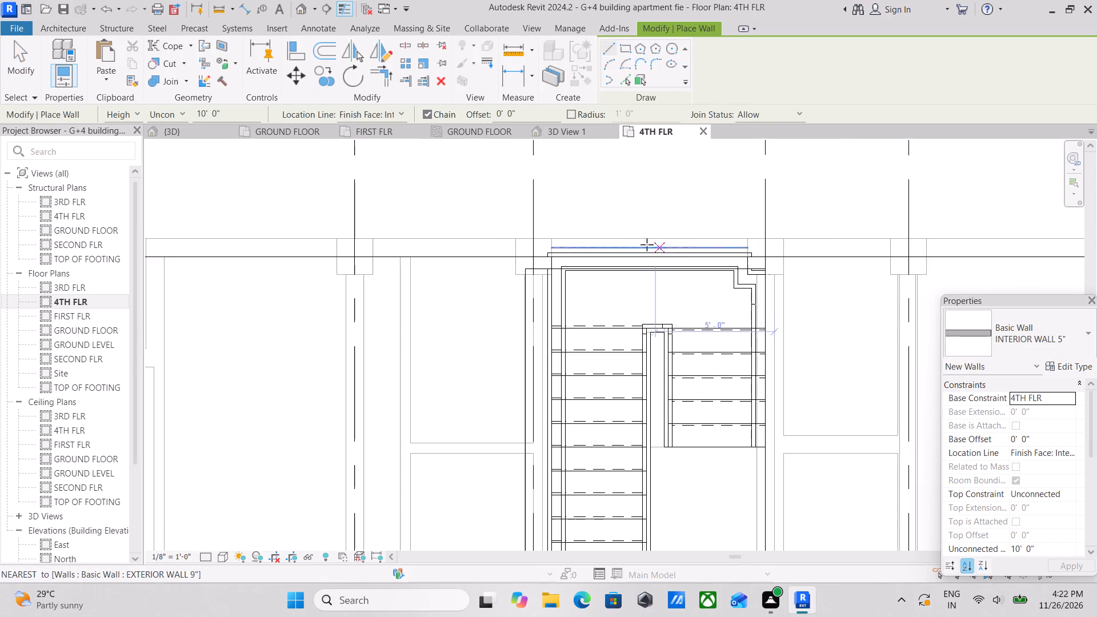
scroll(514, 247, up, 1)
scroll(956, 469, down, 3)
scroll(1052, 431, up, 3)
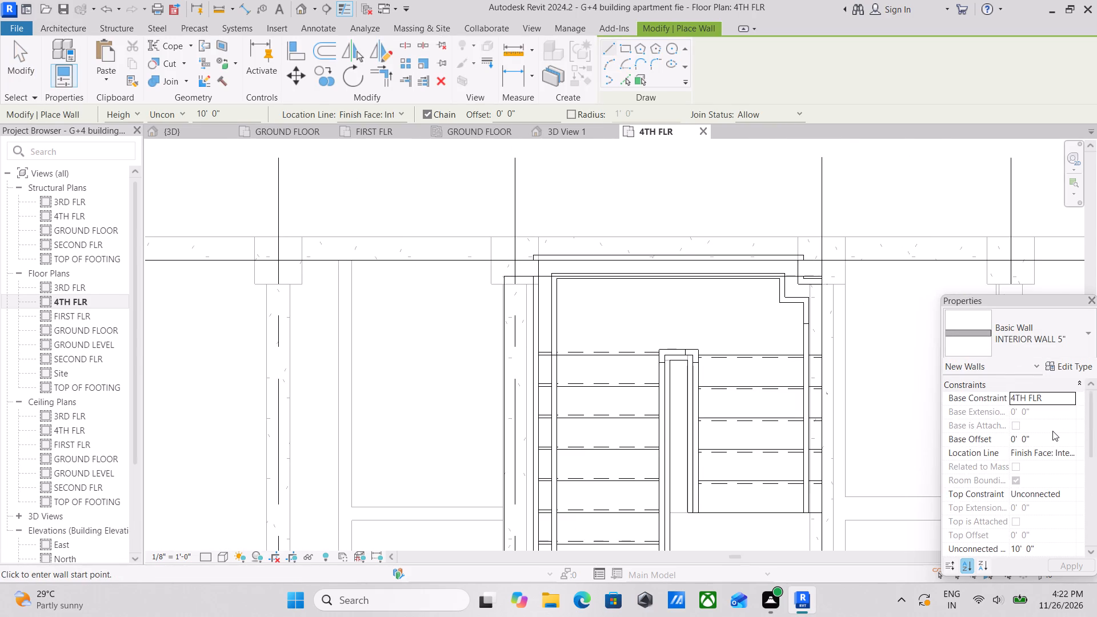
scroll(1052, 431, down, 3)
click(1046, 435)
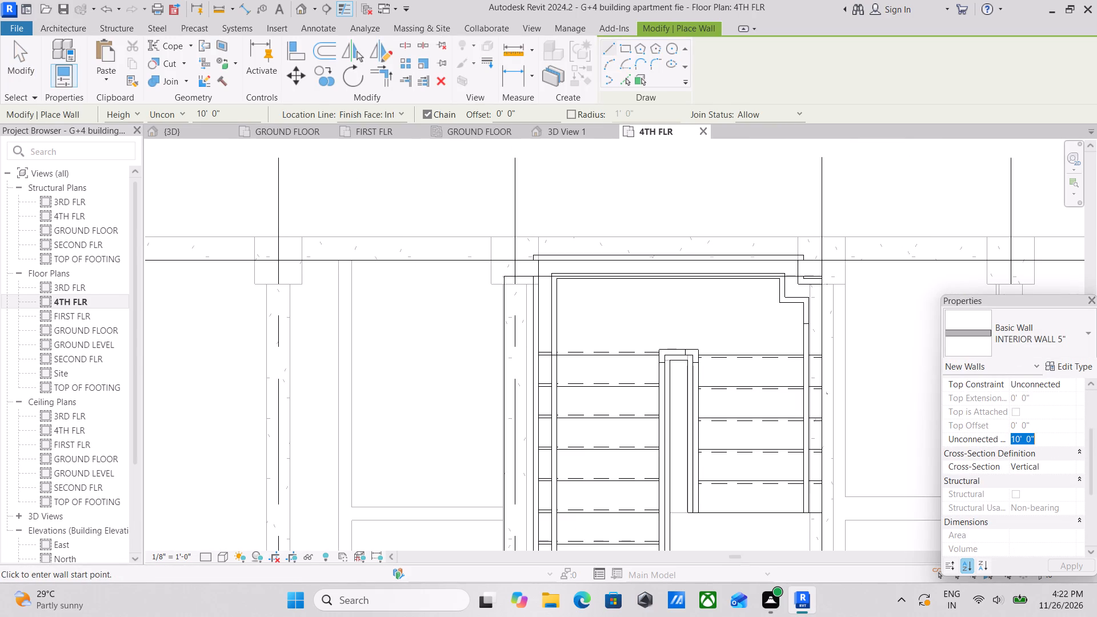
text(7')
key(Return)
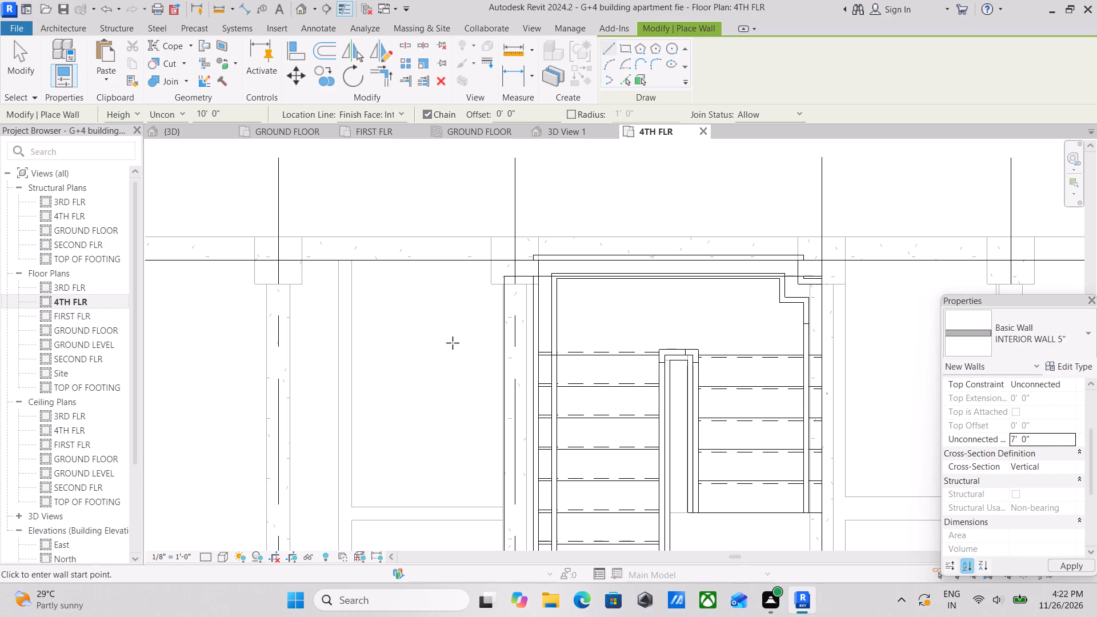
click(519, 259)
middle_drag(521, 400, 510, 249)
middle_drag(507, 425, 507, 251)
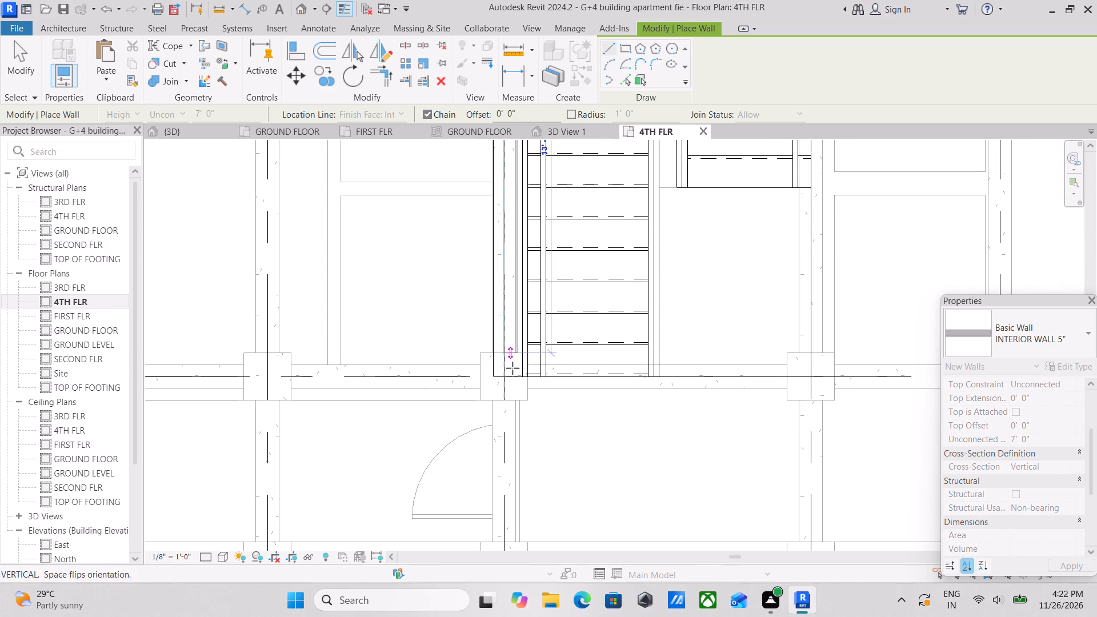
click(509, 400)
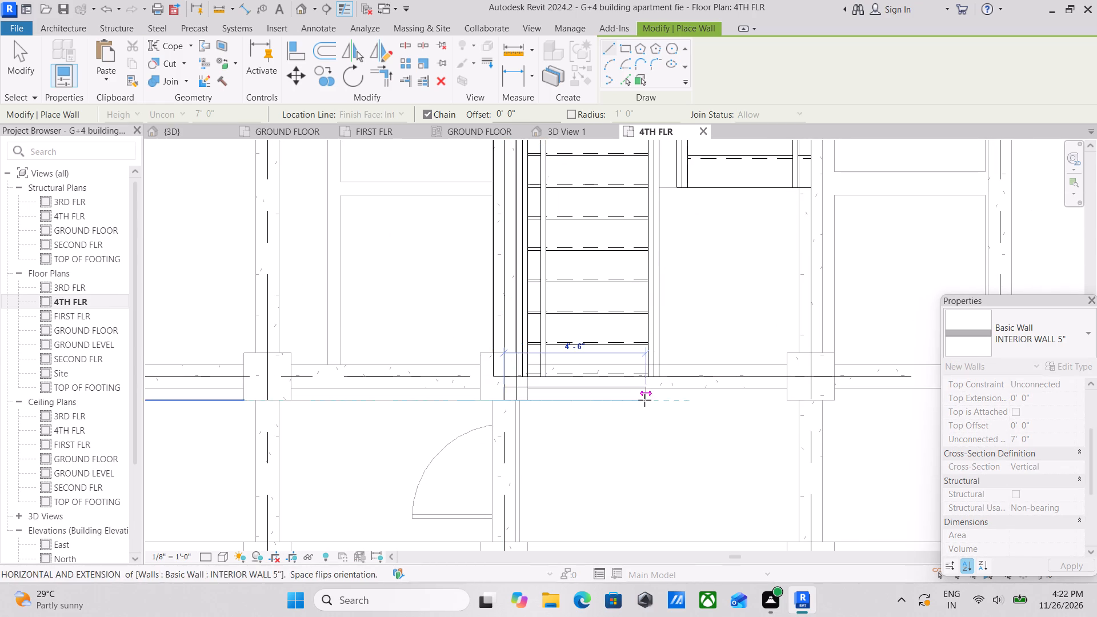
Continue the wall chain about 10'-1" across the stair's inner end, then back along its opposite side to the exterior wall.
middle_drag(644, 400, 524, 400)
middle_drag(683, 401, 560, 424)
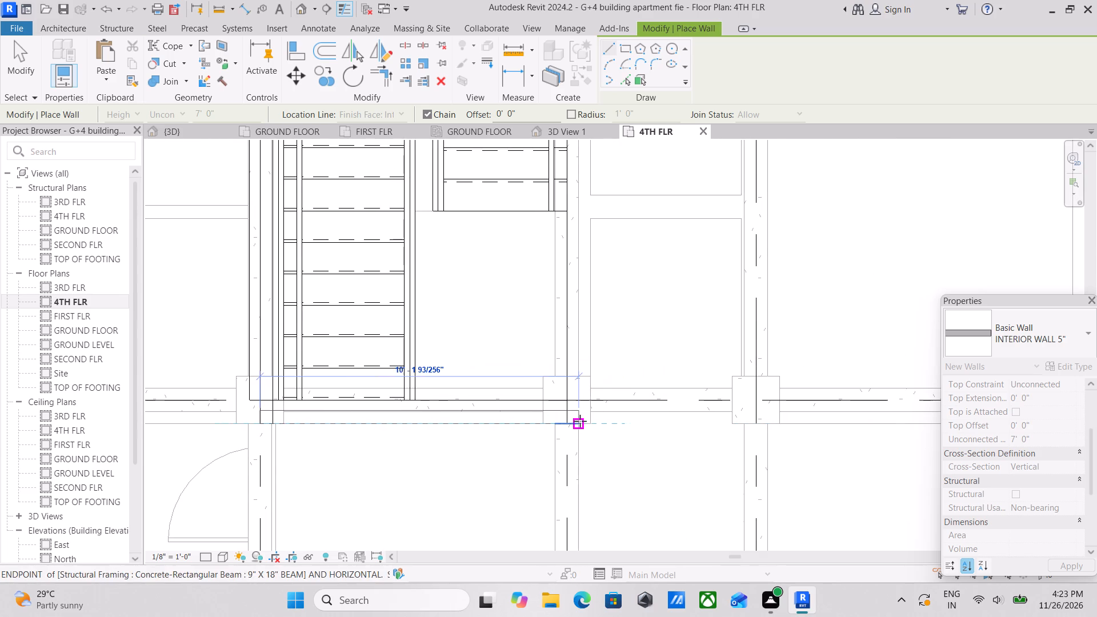
click(582, 421)
middle_drag(600, 313, 604, 524)
middle_drag(600, 335, 592, 511)
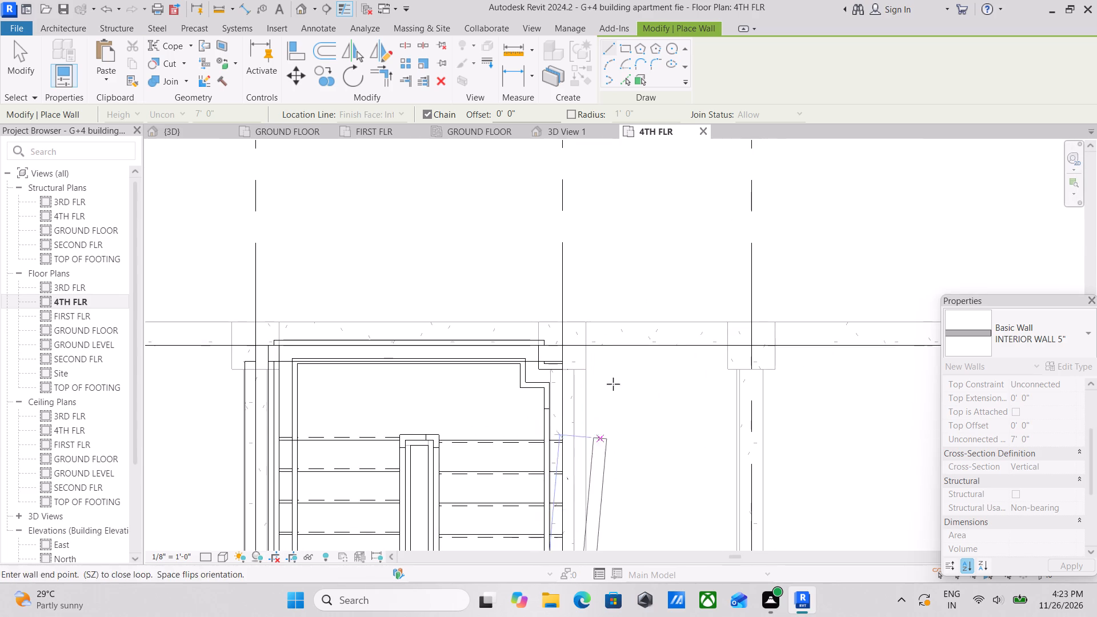
scroll(577, 333, up, 2)
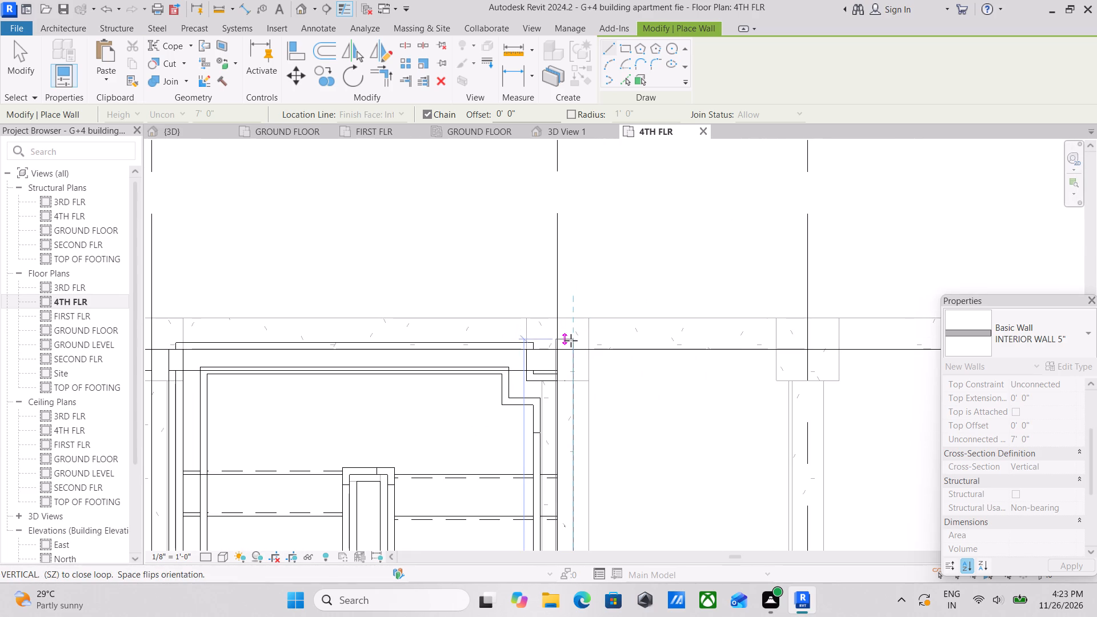
click(574, 330)
Close the stair enclosure with a wall about 10'-4" long along the exterior wall back to grid DD, and end the Wall command.
middle_drag(536, 330, 739, 350)
middle_drag(449, 348, 547, 361)
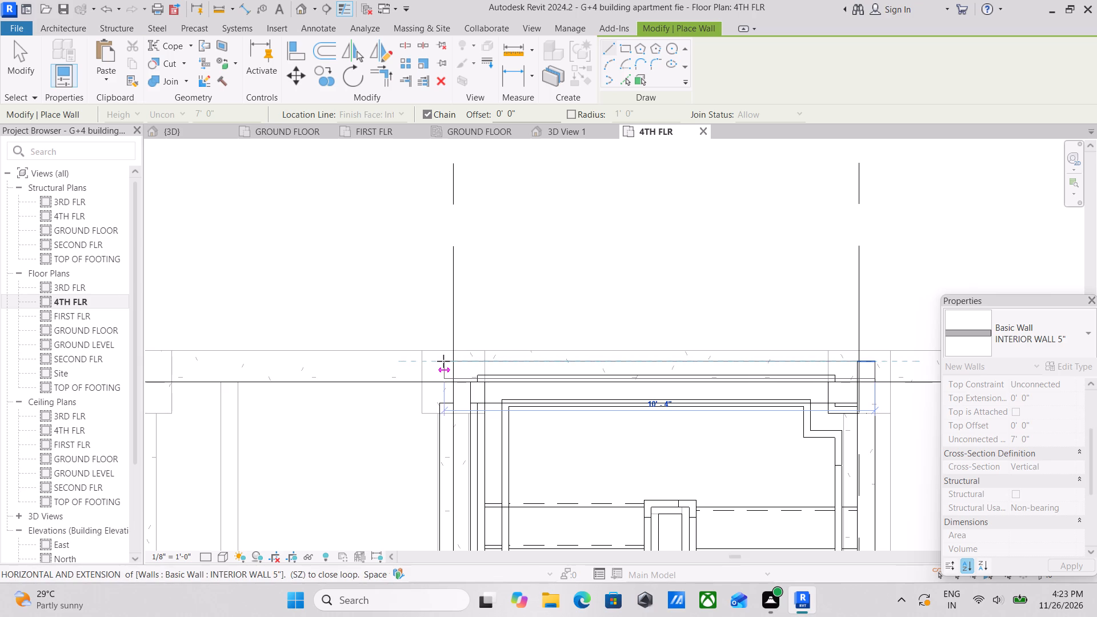
click(438, 362)
key(Escape)
key(Escape)
scroll(462, 414, up, 1)
key(Escape)
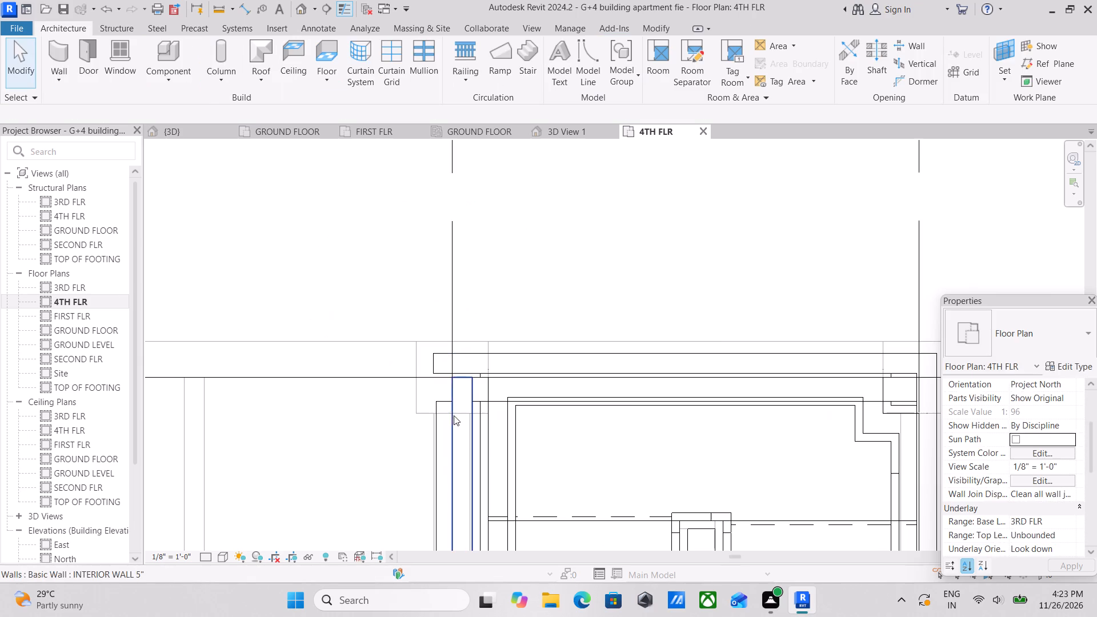
key(Escape)
click(442, 410)
key(Escape)
scroll(435, 411, up, 7)
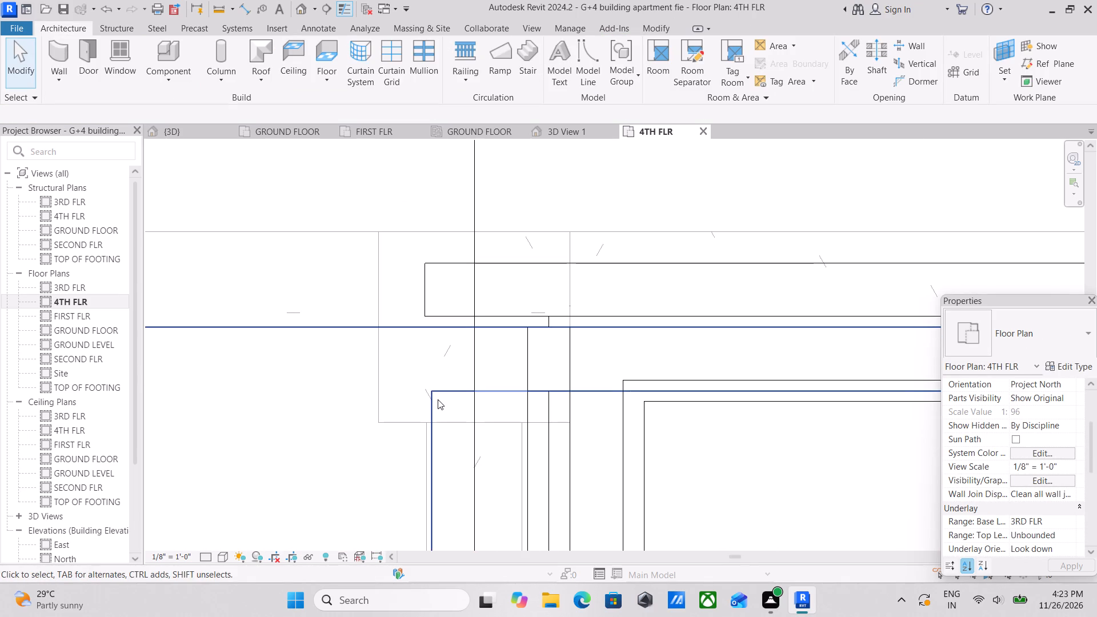
scroll(438, 399, down, 4)
Examine the stair enclosure walls in the {3D} view, including where the grid DD side wall meets the exterior wall.
click(188, 129)
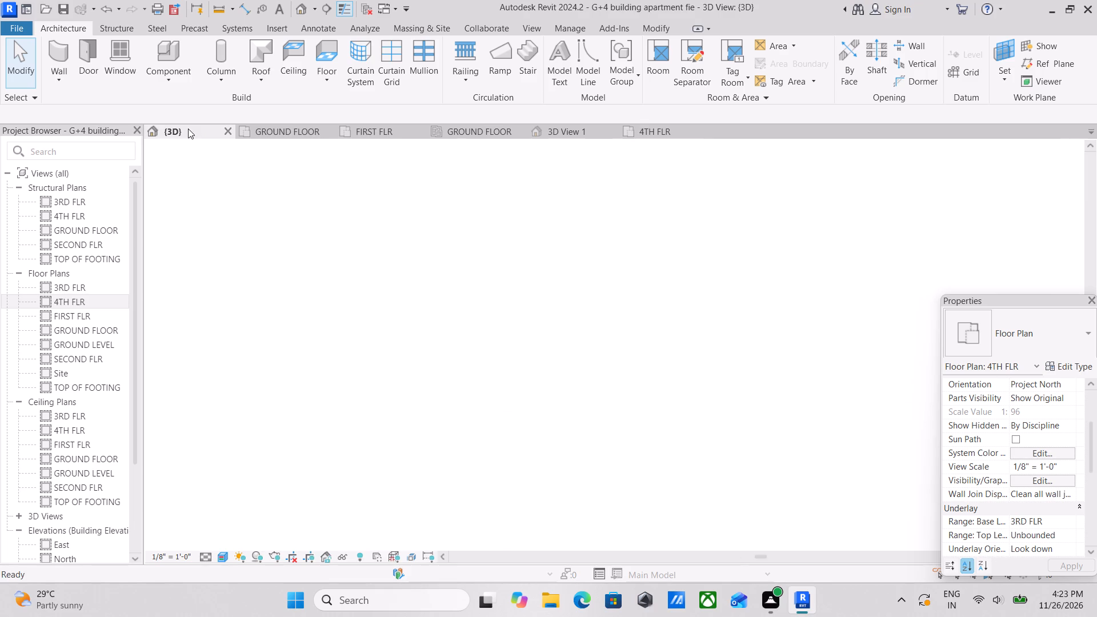
scroll(649, 354, down, 4)
middle_drag(721, 371, 704, 223)
key(Escape)
middle_drag(726, 419, 715, 398)
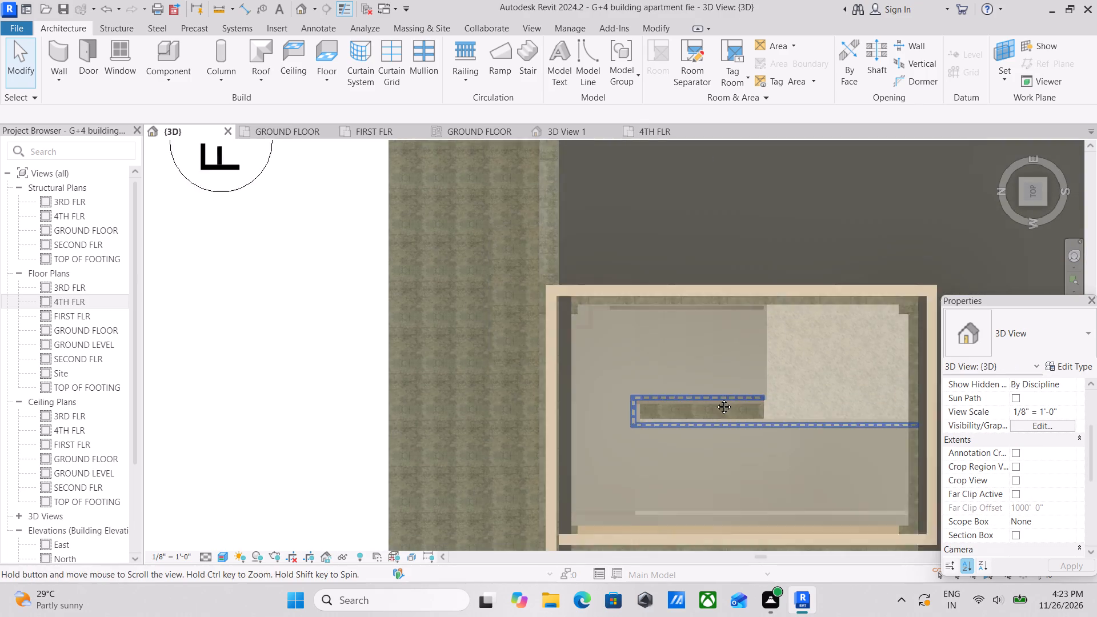
middle_drag(715, 398, 654, 223)
scroll(656, 392, down, 8)
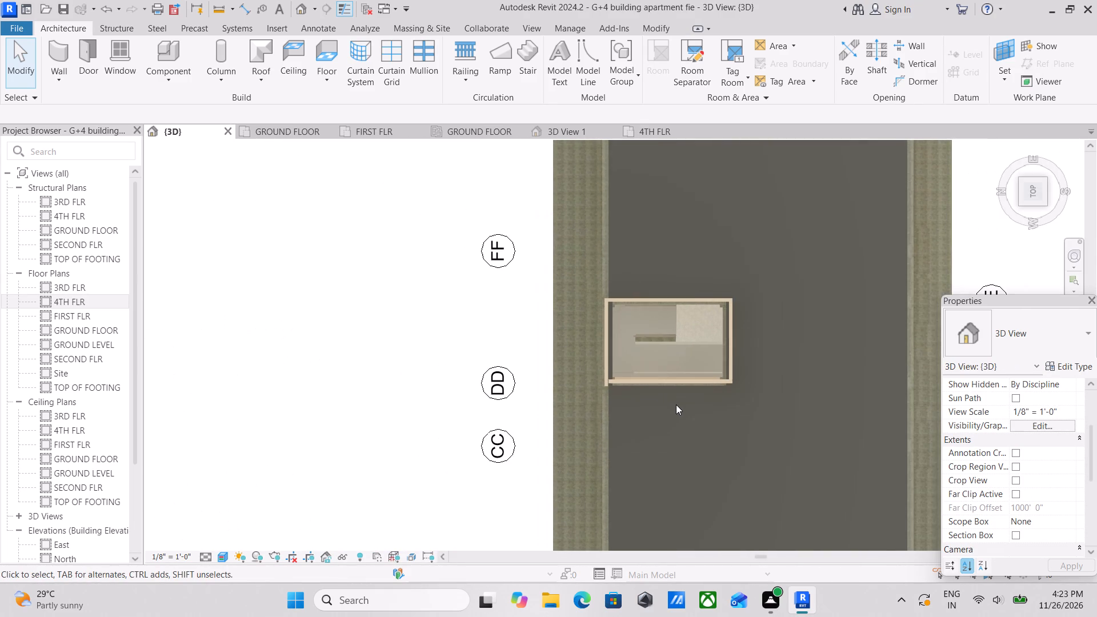
shift+middle_drag(675, 407, 780, 231)
shift+scroll(781, 231, down, 1)
middle_drag(710, 285, 777, 478)
shift+scroll(735, 384, up, 1)
shift+middle_drag(735, 383, 772, 297)
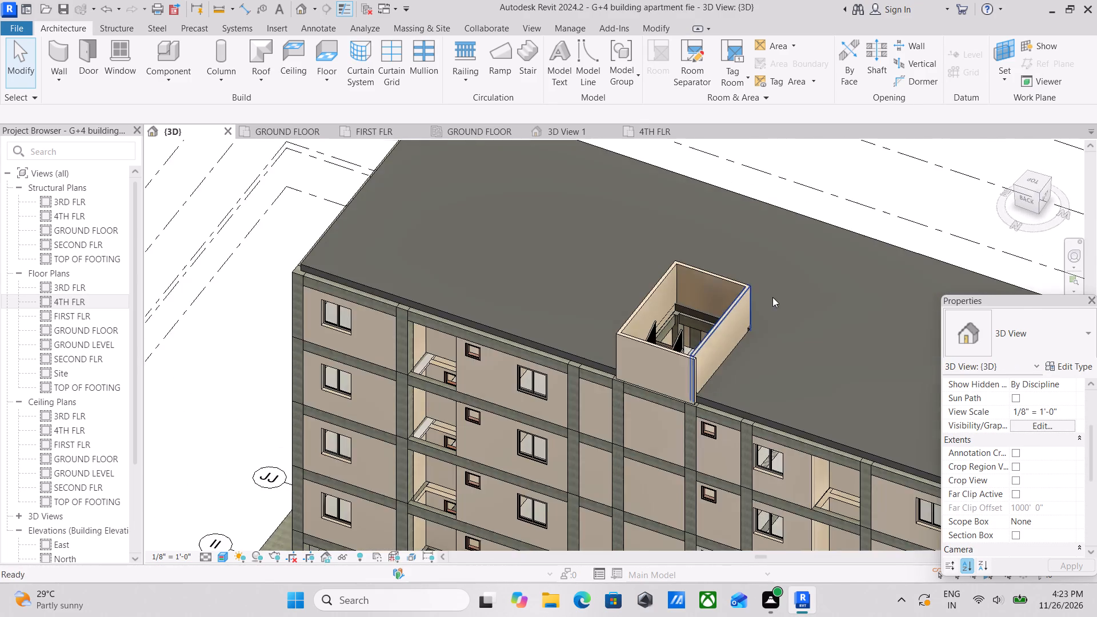
scroll(750, 321, up, 5)
click(691, 332)
shift+middle_drag(730, 369, 608, 322)
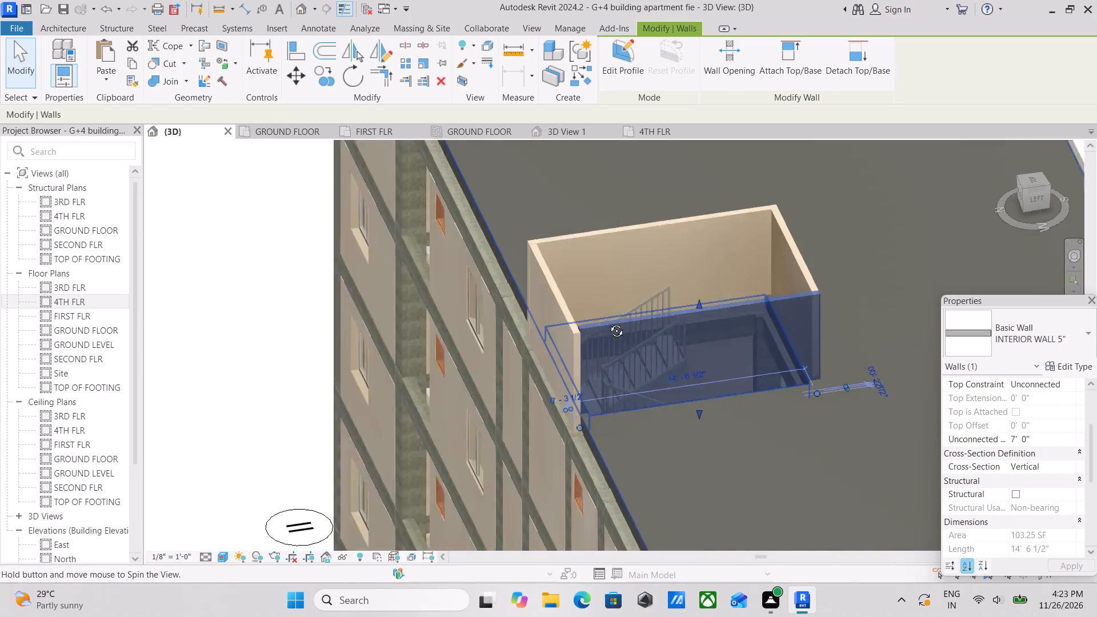
shift+middle_drag(608, 322, 602, 308)
scroll(663, 390, up, 5)
scroll(555, 425, up, 7)
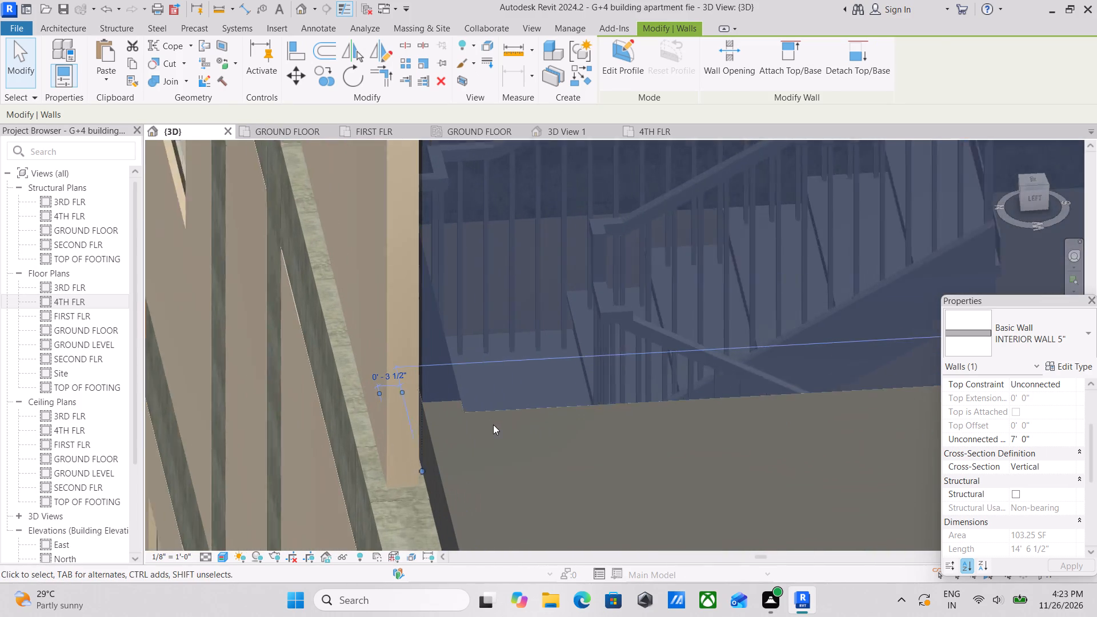
scroll(458, 406, down, 9)
middle_drag(513, 394, 511, 422)
key(Escape)
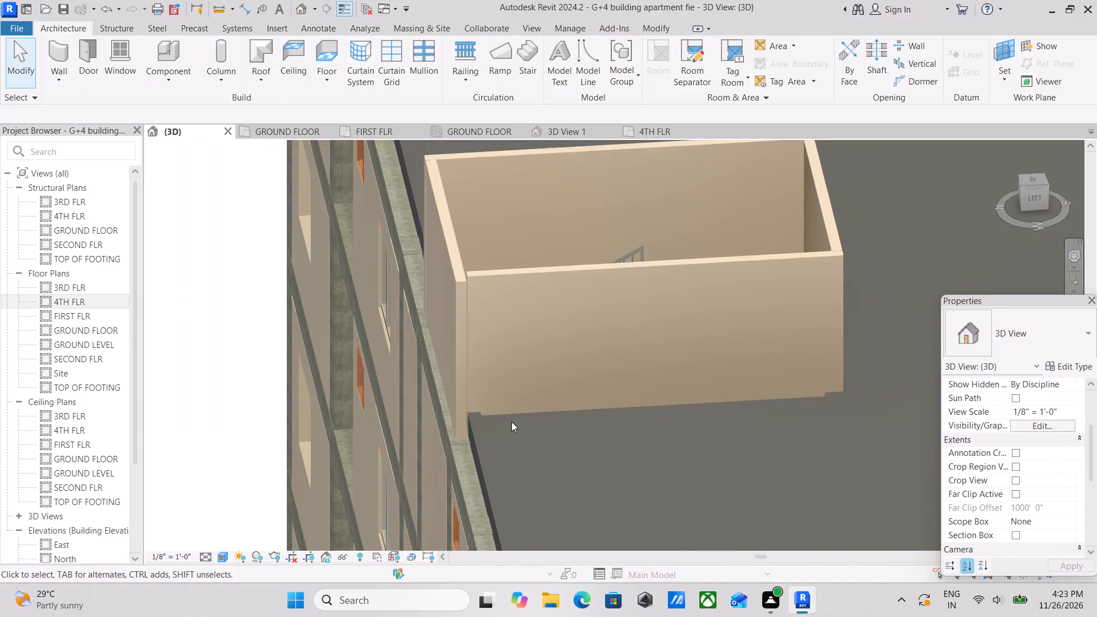
Extend the enclosure's grid DD side wall outward to the corner at the exterior wall, making it about 14'-10" long.
click(548, 274)
scroll(491, 416, up, 3)
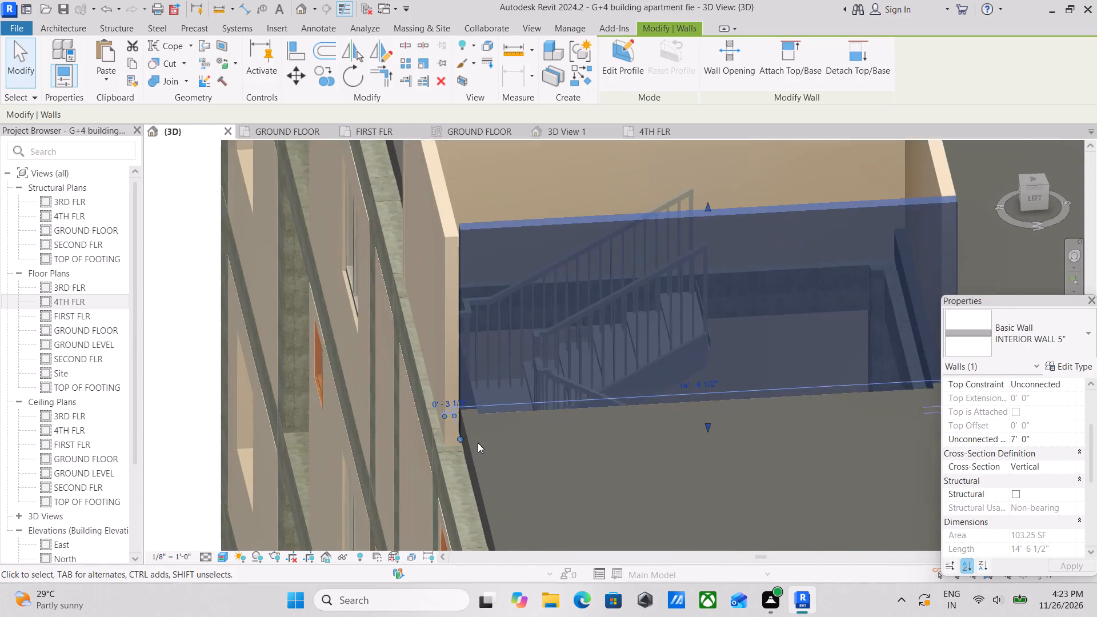
scroll(461, 439, up, 6)
drag(450, 440, 430, 440)
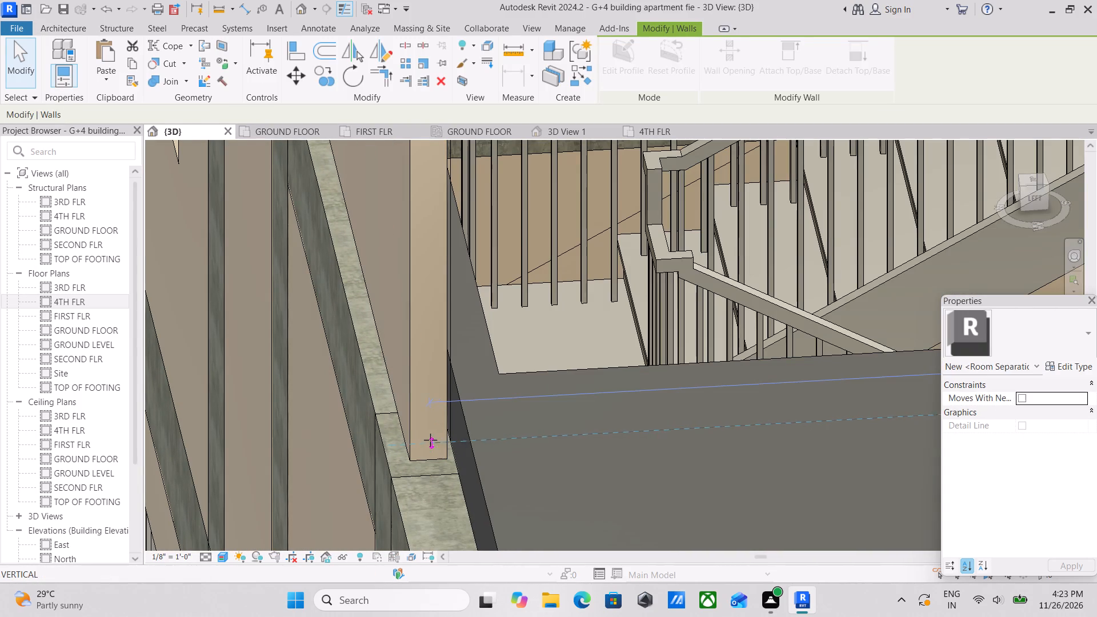
drag(430, 440, 421, 440)
key(Escape)
scroll(437, 435, down, 5)
key(Escape)
scroll(587, 385, down, 7)
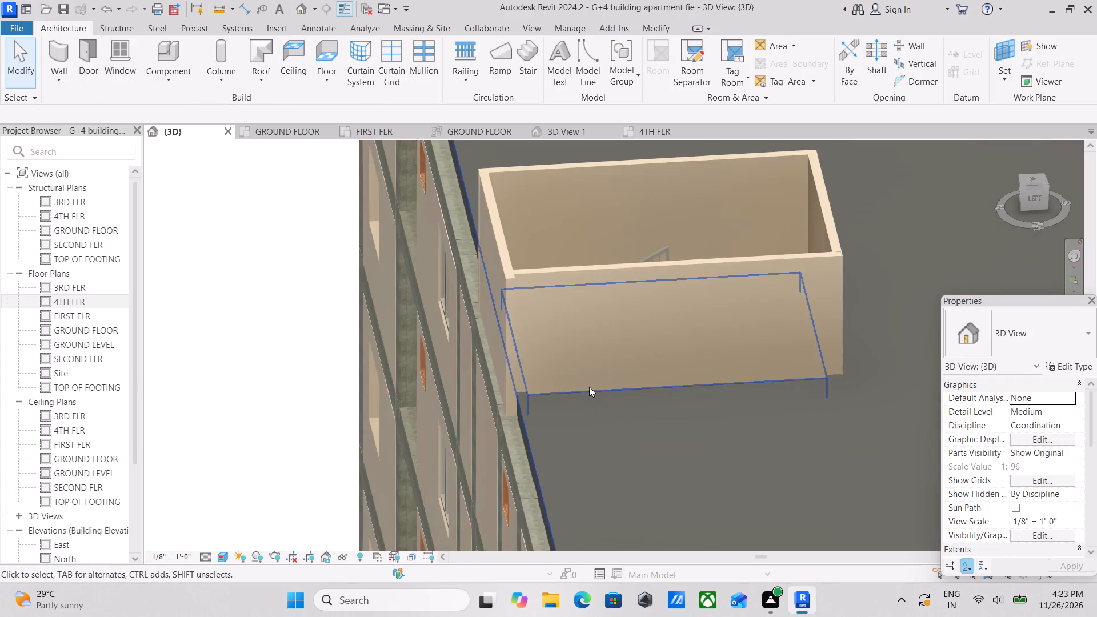
Examine the stair enclosure on the roof from the building's back and side directions.
scroll(589, 387, down, 2)
scroll(631, 412, down, 8)
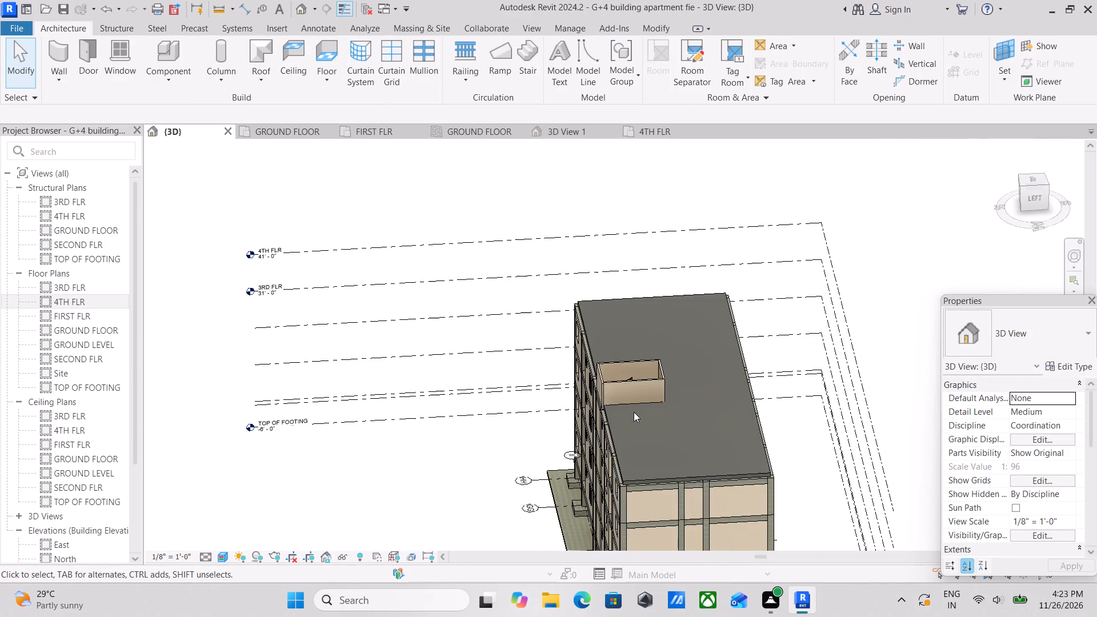
middle_drag(634, 412, 767, 371)
shift+middle_drag(664, 396, 773, 381)
shift+middle_drag(675, 409, 666, 389)
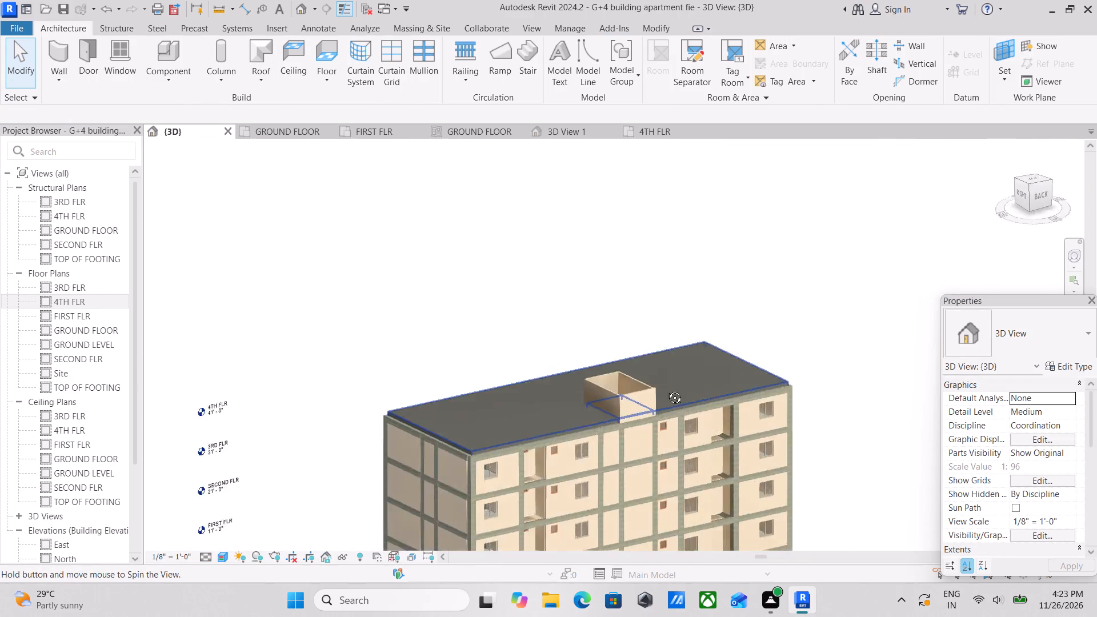
shift+middle_drag(666, 389, 785, 448)
shift+middle_drag(648, 420, 772, 475)
scroll(699, 420, up, 1)
middle_drag(699, 420, 512, 350)
middle_drag(627, 440, 510, 315)
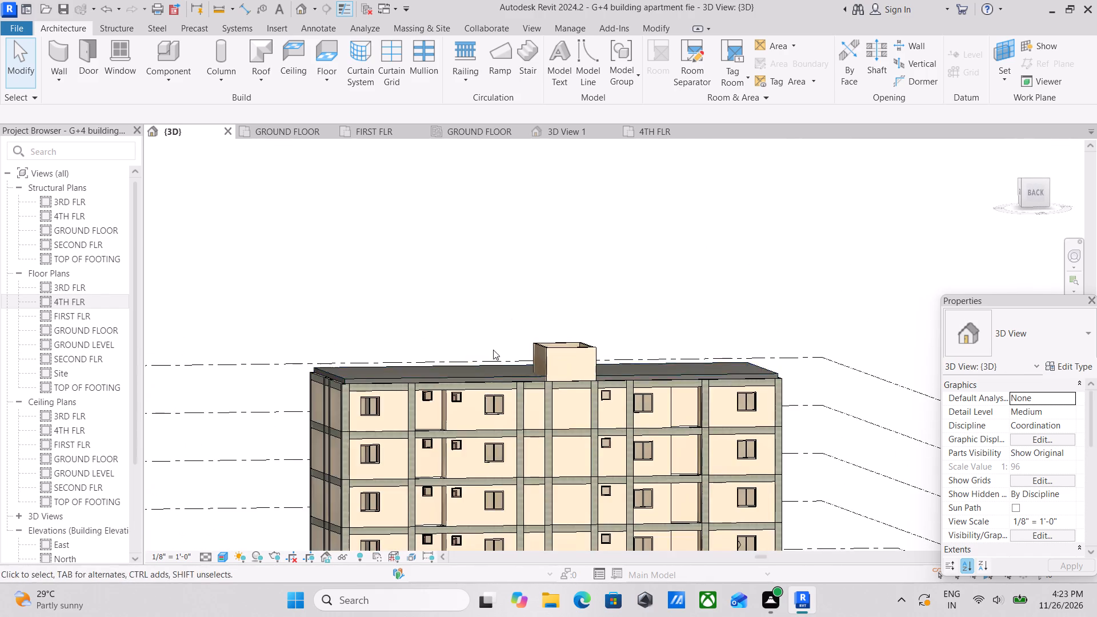
shift+middle_drag(481, 390, 439, 373)
shift+middle_drag(439, 374, 440, 374)
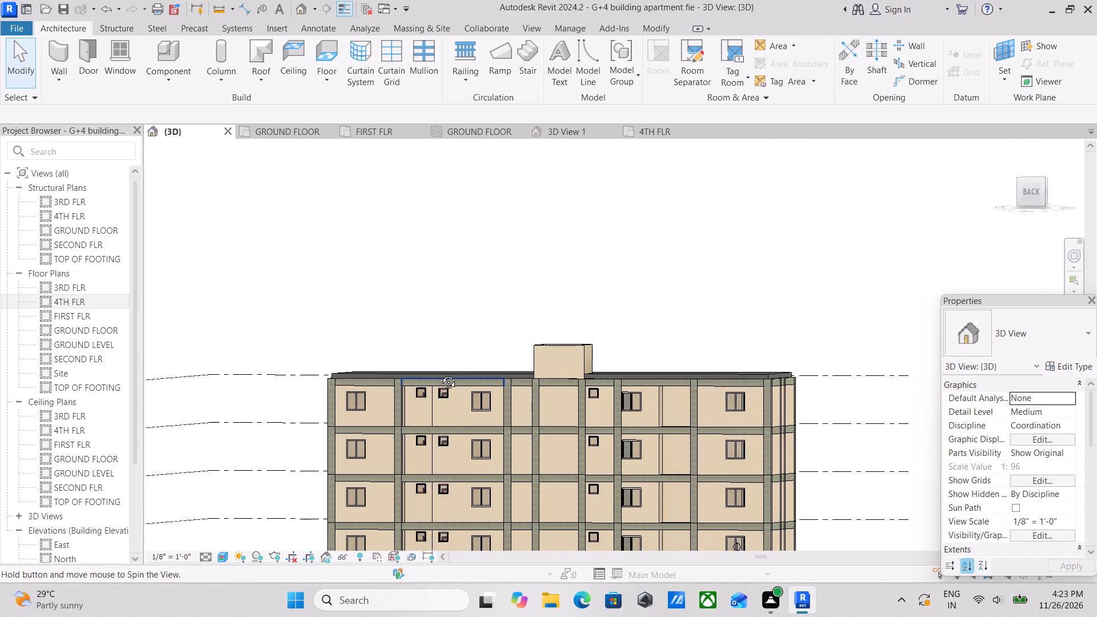
shift+middle_drag(440, 374, 518, 447)
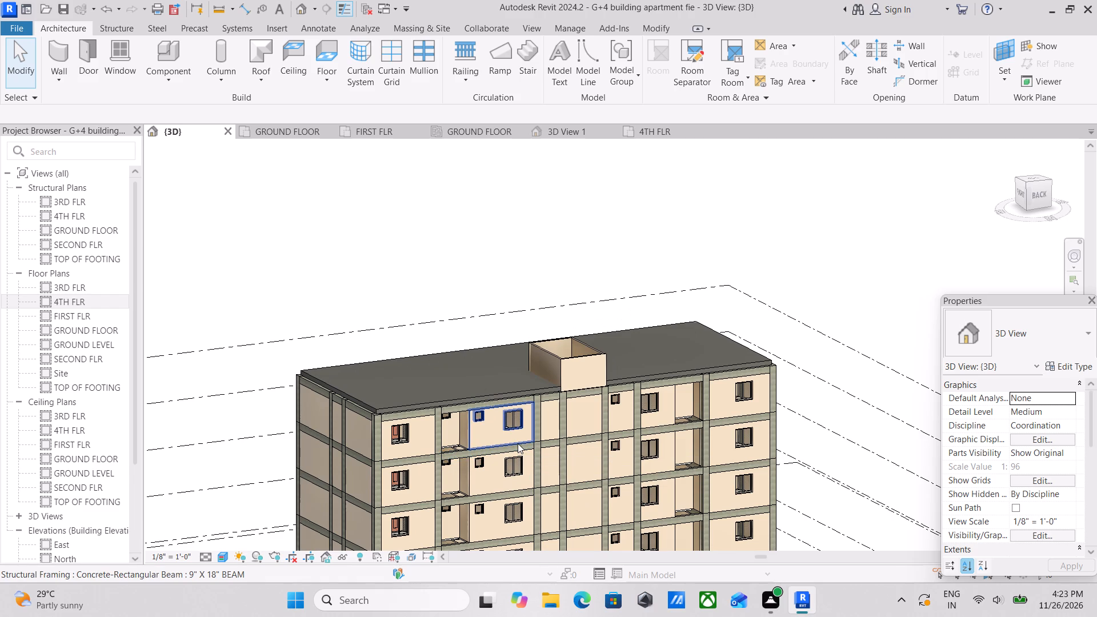
scroll(478, 488, up, 2)
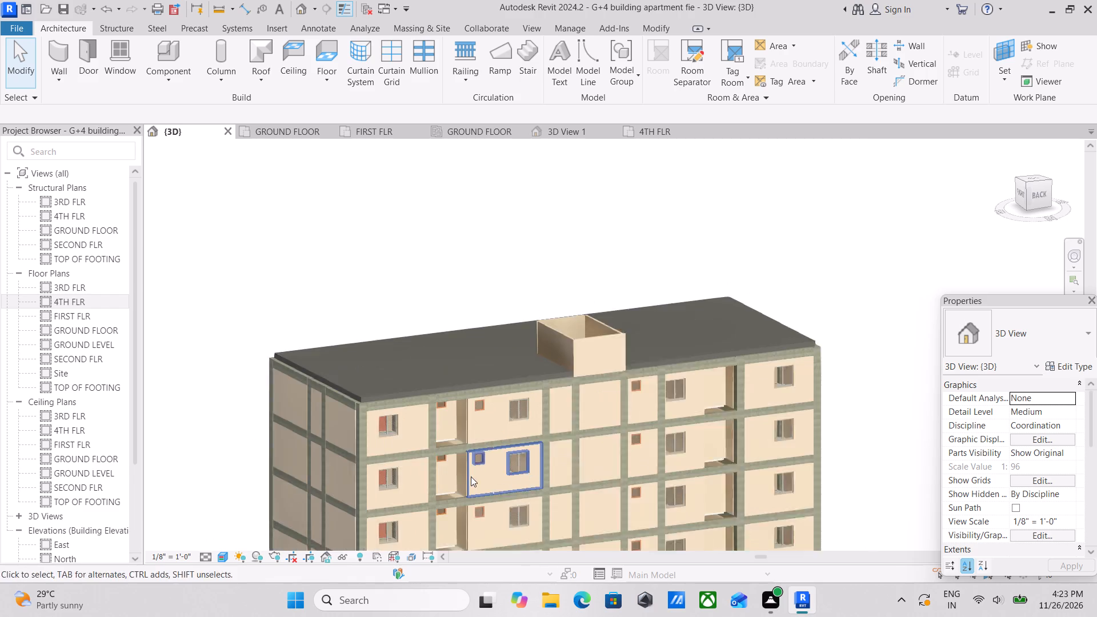
middle_drag(447, 435, 411, 420)
middle_drag(513, 415, 558, 468)
scroll(624, 397, up, 1)
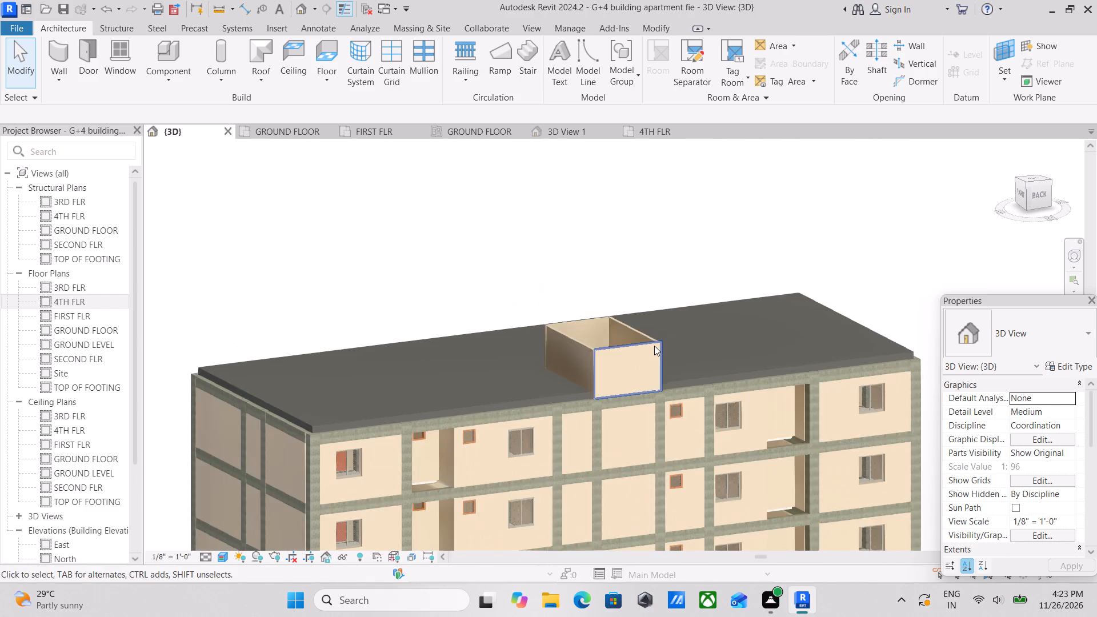
scroll(654, 346, up, 2)
scroll(654, 346, down, 4)
middle_drag(651, 393, 630, 426)
scroll(632, 419, down, 3)
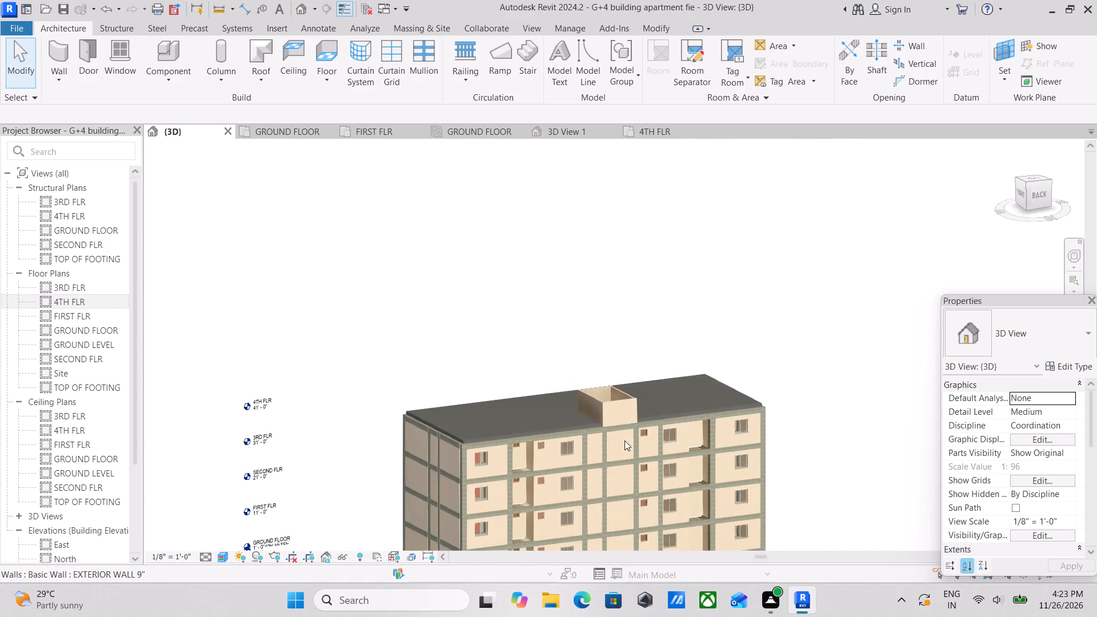
shift+middle_drag(596, 438, 762, 478)
shift+middle_drag(706, 444, 608, 442)
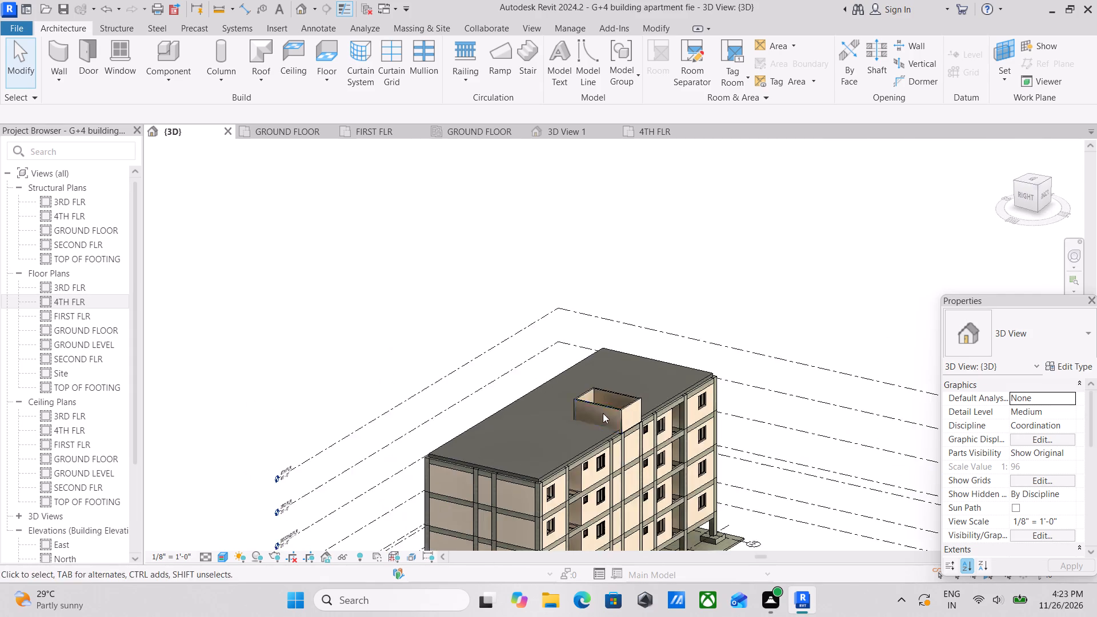
Inspect the enclosure's wall along the building edge and its two long side walls, checking the constraint properties.
scroll(662, 398, up, 10)
click(630, 403)
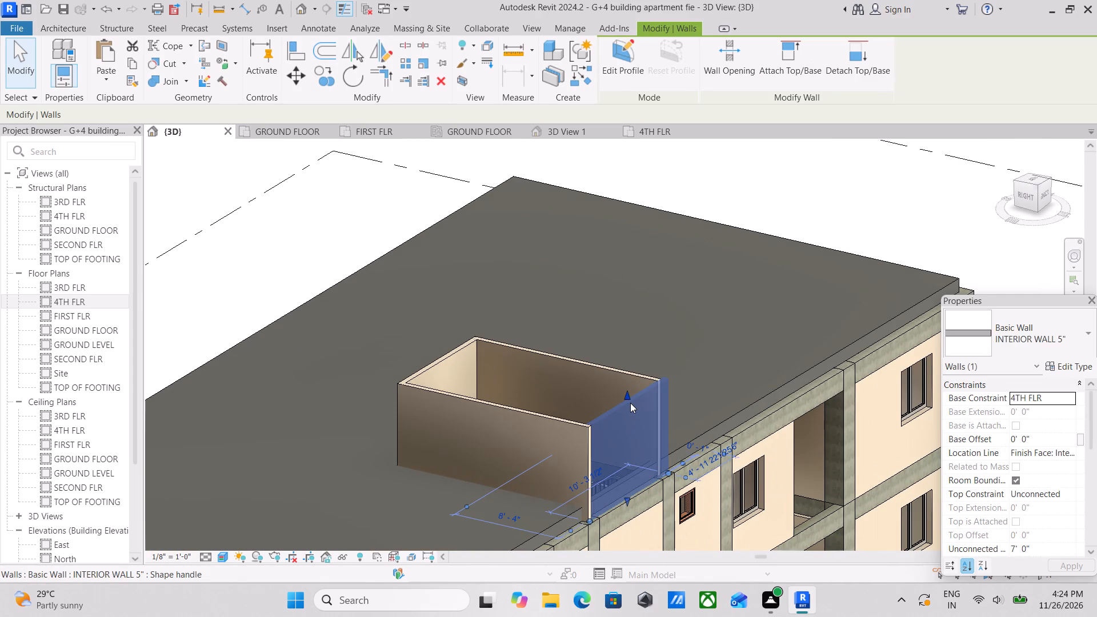
key(Escape)
click(518, 409)
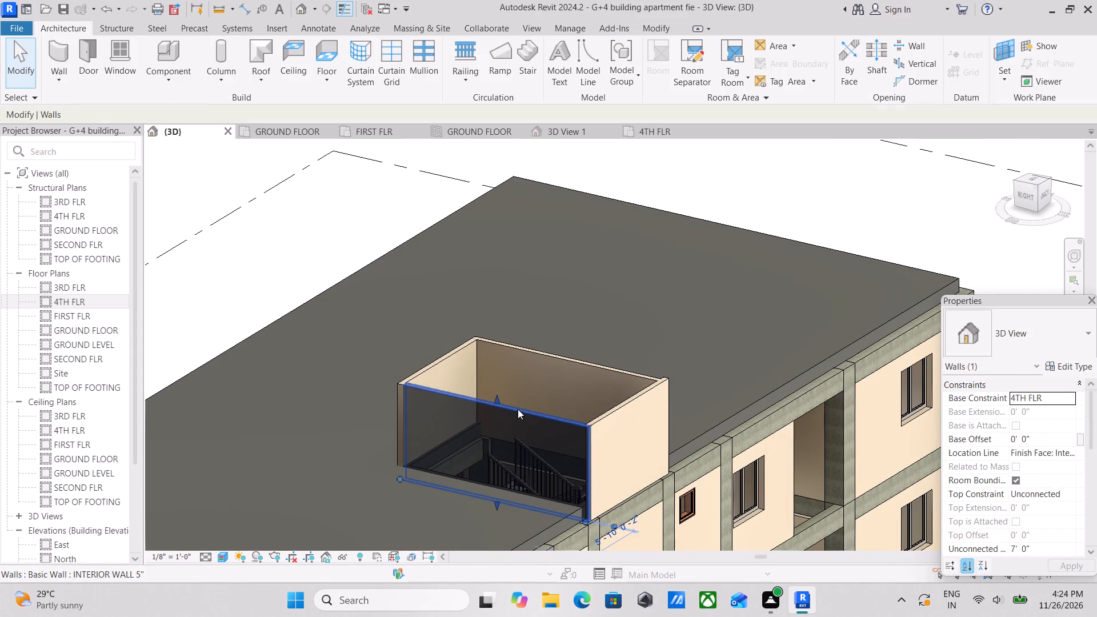
scroll(1067, 454, down, 2)
scroll(1056, 467, up, 2)
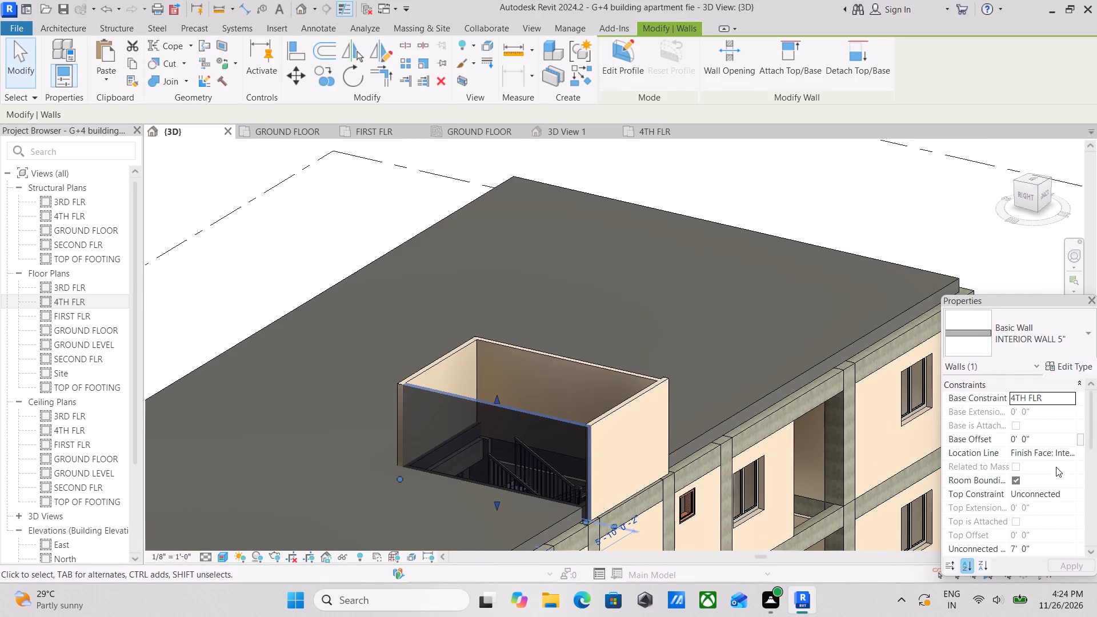
key(Escape)
click(529, 353)
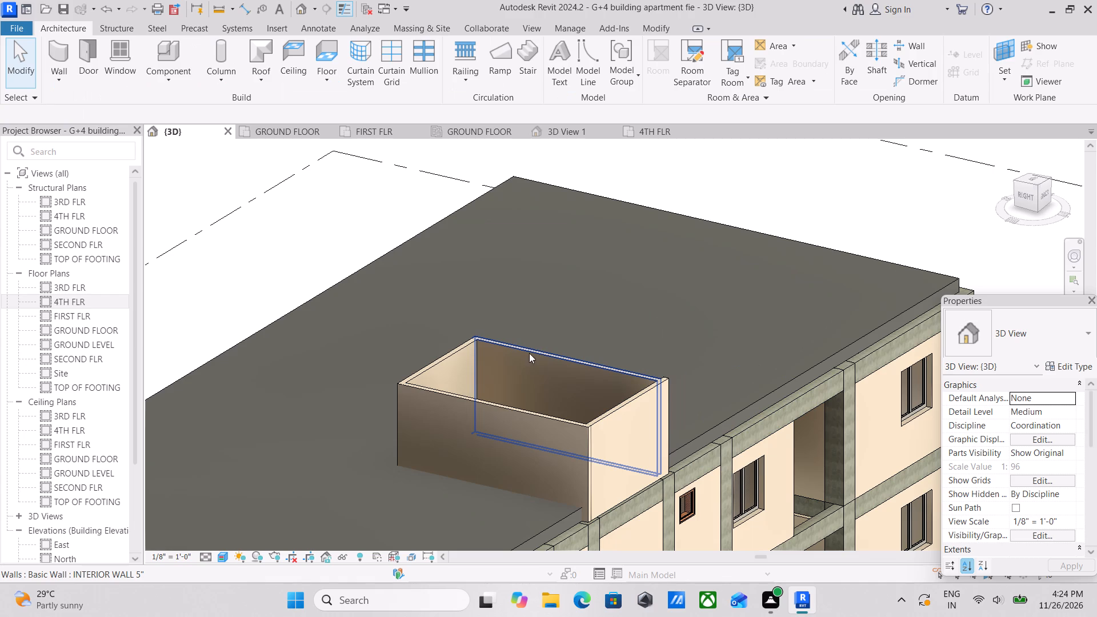
scroll(583, 345, up, 1)
key(Escape)
scroll(610, 368, down, 2)
middle_drag(610, 368, 600, 343)
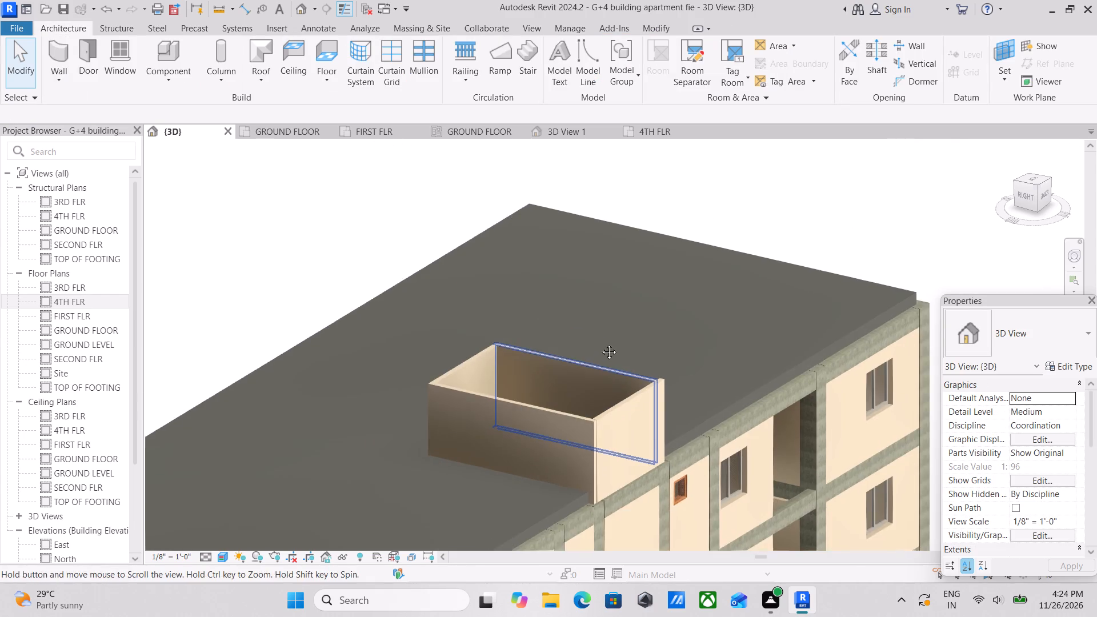
middle_drag(600, 343, 575, 308)
shift+middle_drag(554, 387, 787, 369)
Inspect the enclosure's inner end wall and grid DD side wall, checking their constraints, height and dimensions.
middle_drag(606, 392, 706, 399)
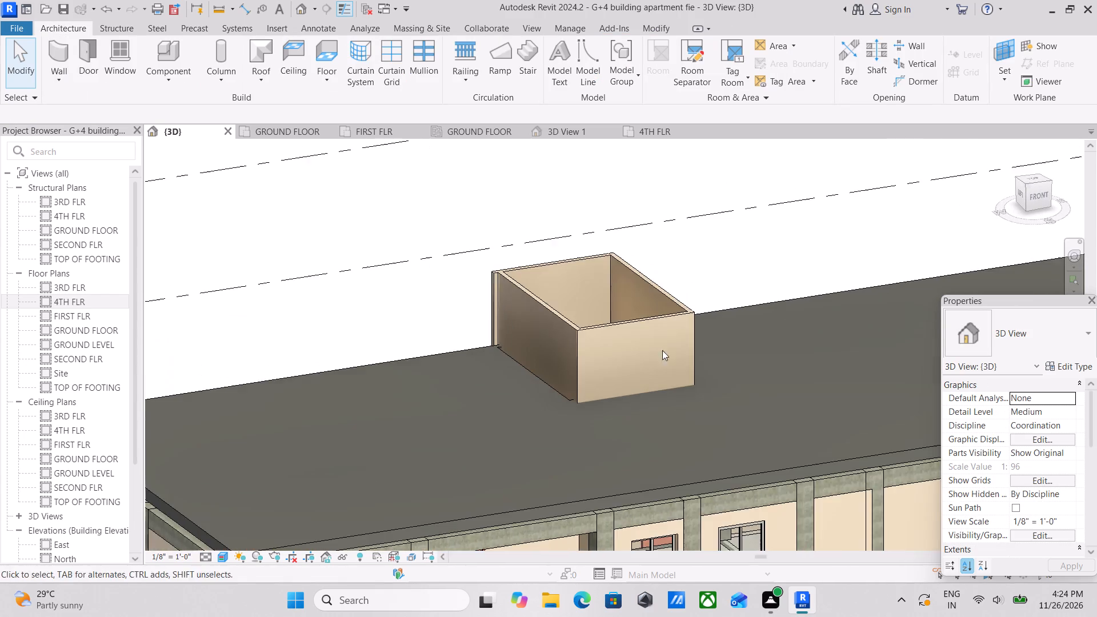
scroll(628, 311, up, 1)
click(616, 329)
shift+middle_drag(622, 414, 690, 423)
scroll(650, 416, up, 2)
scroll(986, 446, down, 2)
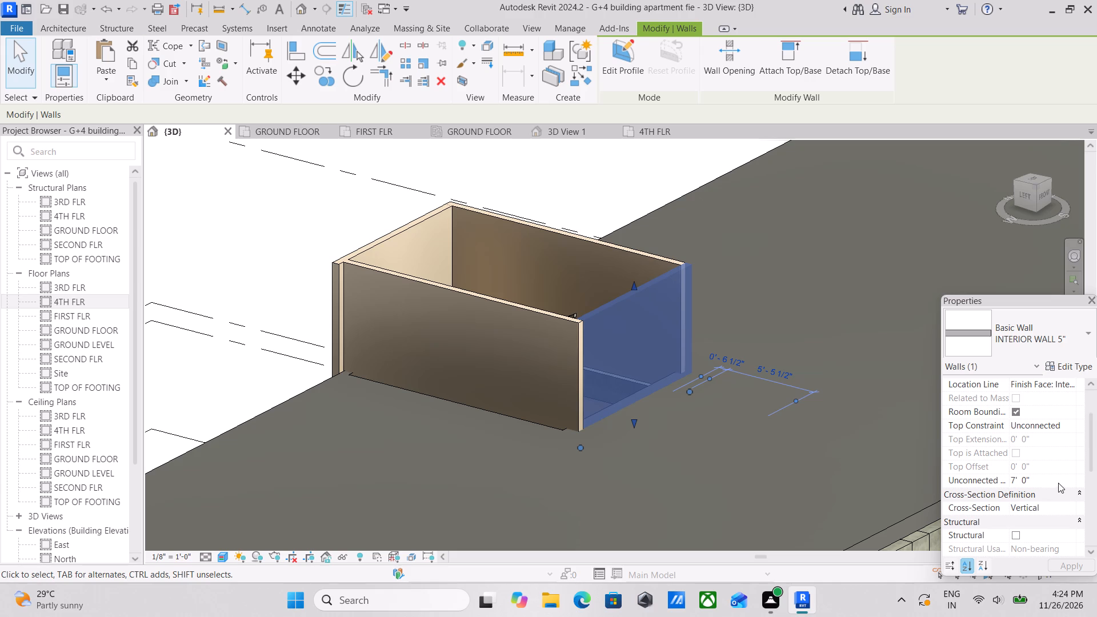
scroll(1025, 445, up, 2)
key(Escape)
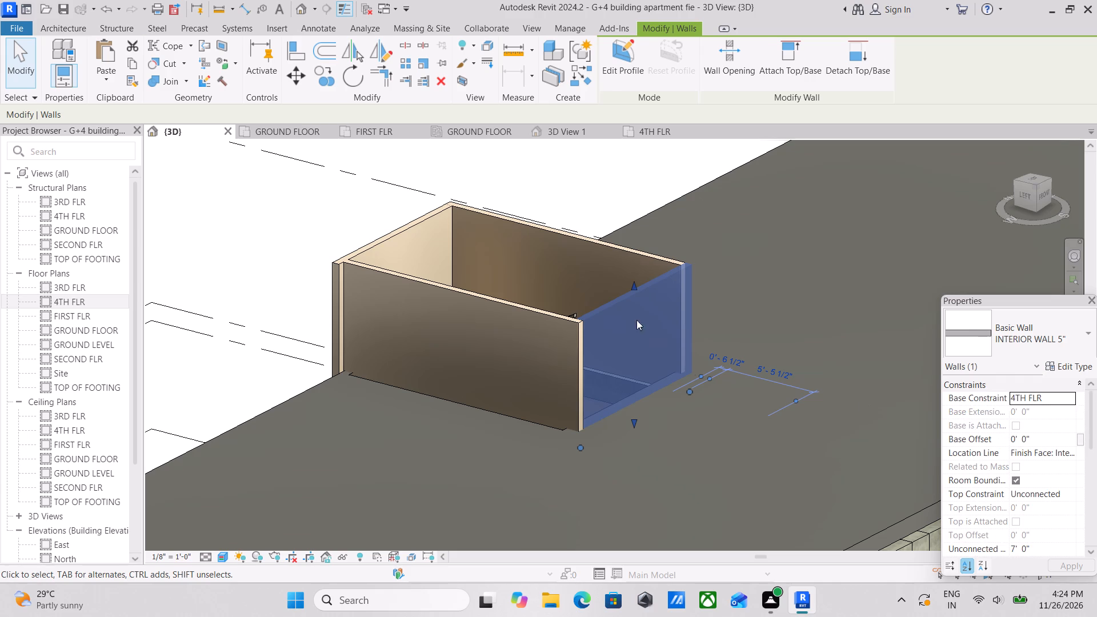
click(530, 309)
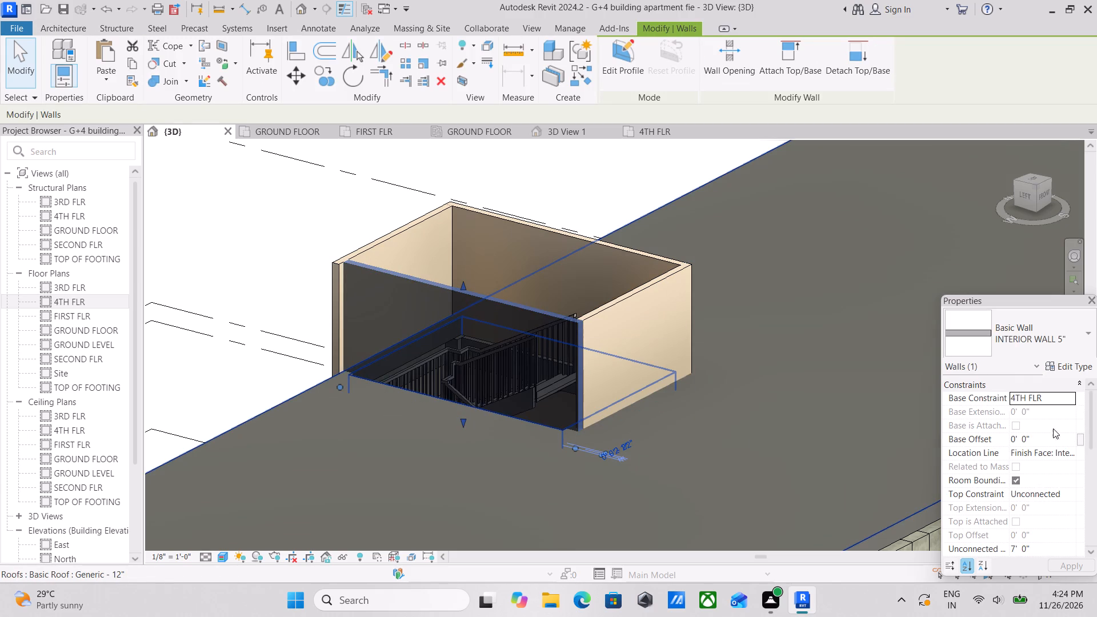
scroll(1062, 473, down, 3)
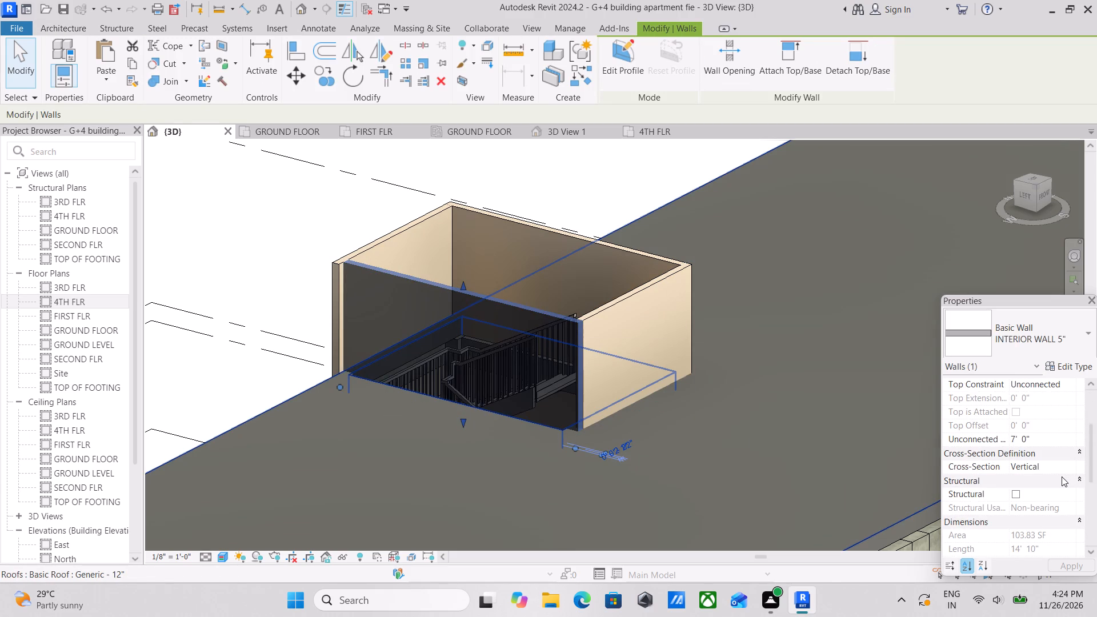
scroll(1062, 476, down, 3)
key(Escape)
scroll(622, 345, up, 1)
Examine the stair enclosure and the overall building from the front and left sides.
middle_drag(621, 350, 730, 418)
scroll(734, 416, up, 1)
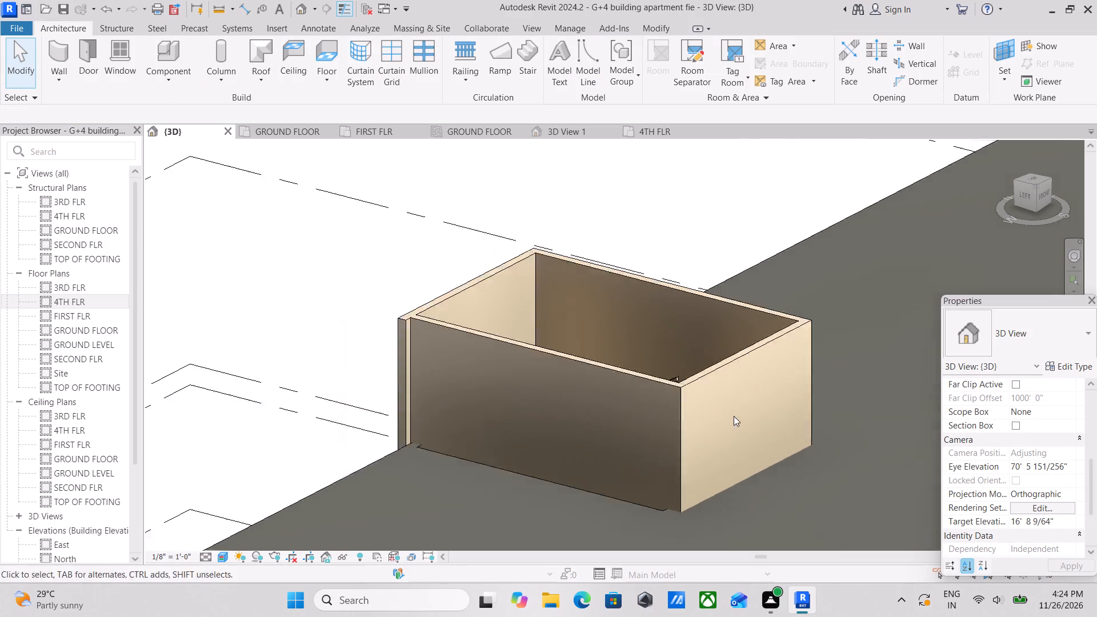
scroll(737, 414, down, 6)
scroll(687, 413, down, 3)
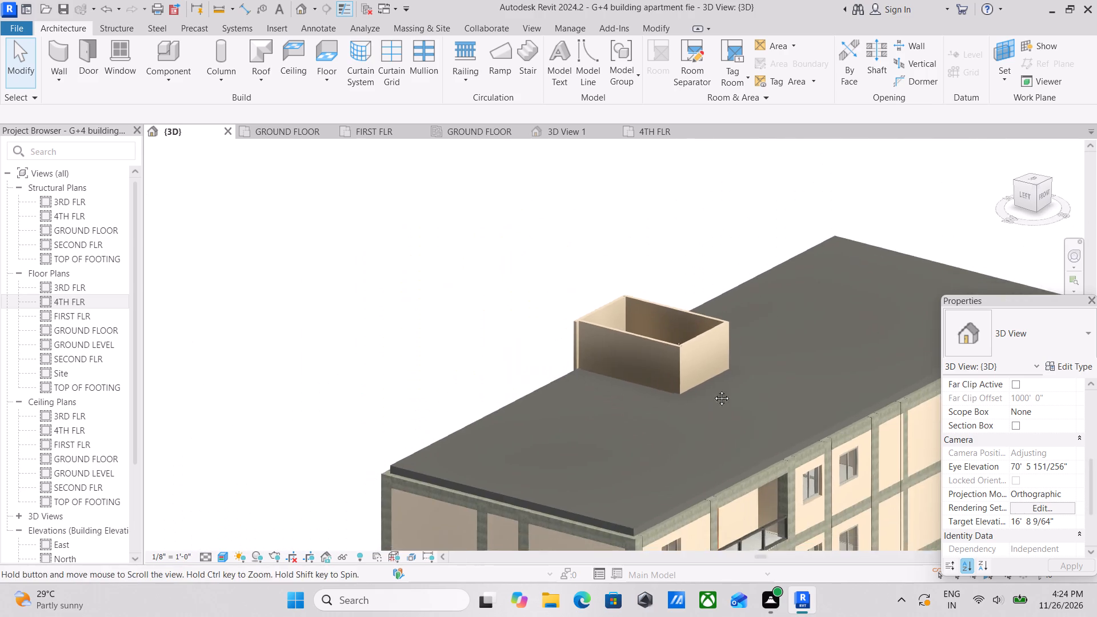
scroll(682, 416, down, 3)
scroll(718, 449, up, 2)
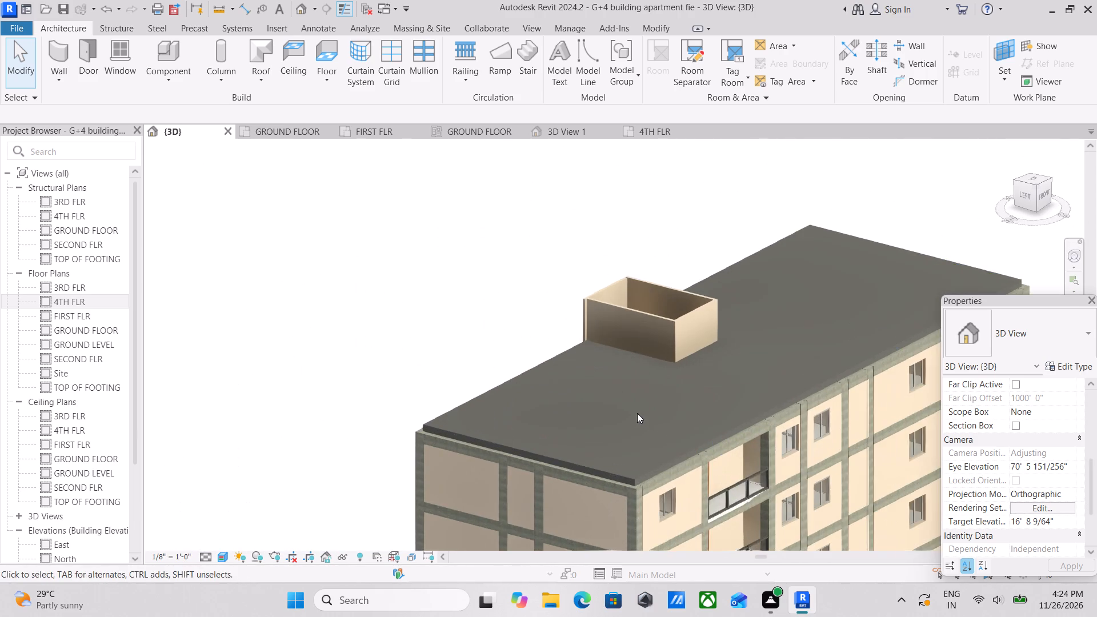
scroll(686, 392, down, 3)
middle_drag(731, 400, 697, 381)
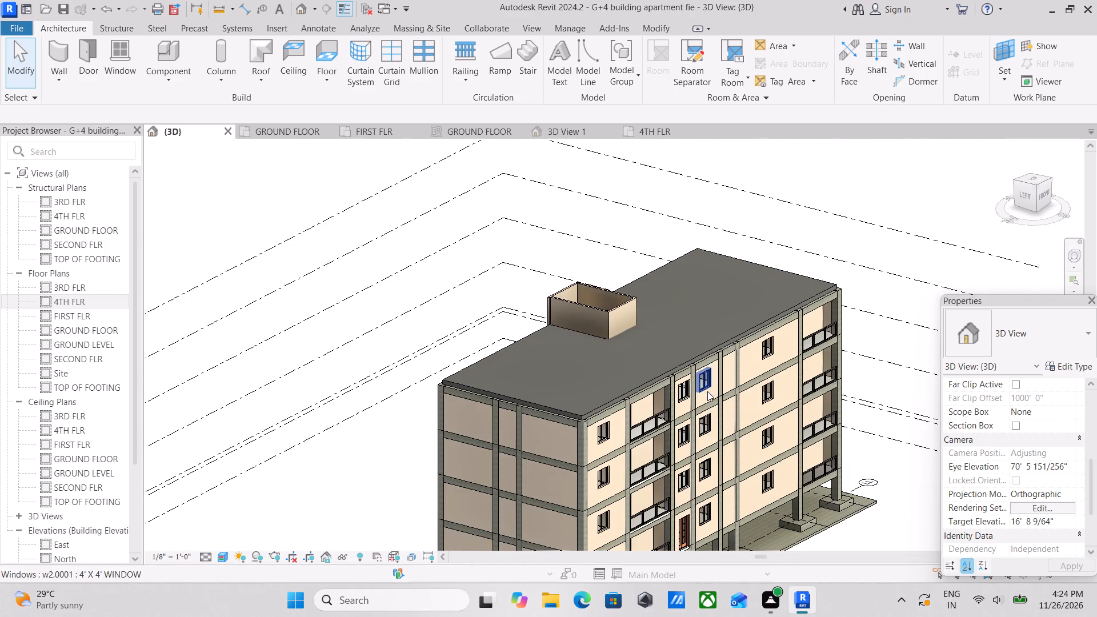
shift+middle_drag(660, 405, 696, 383)
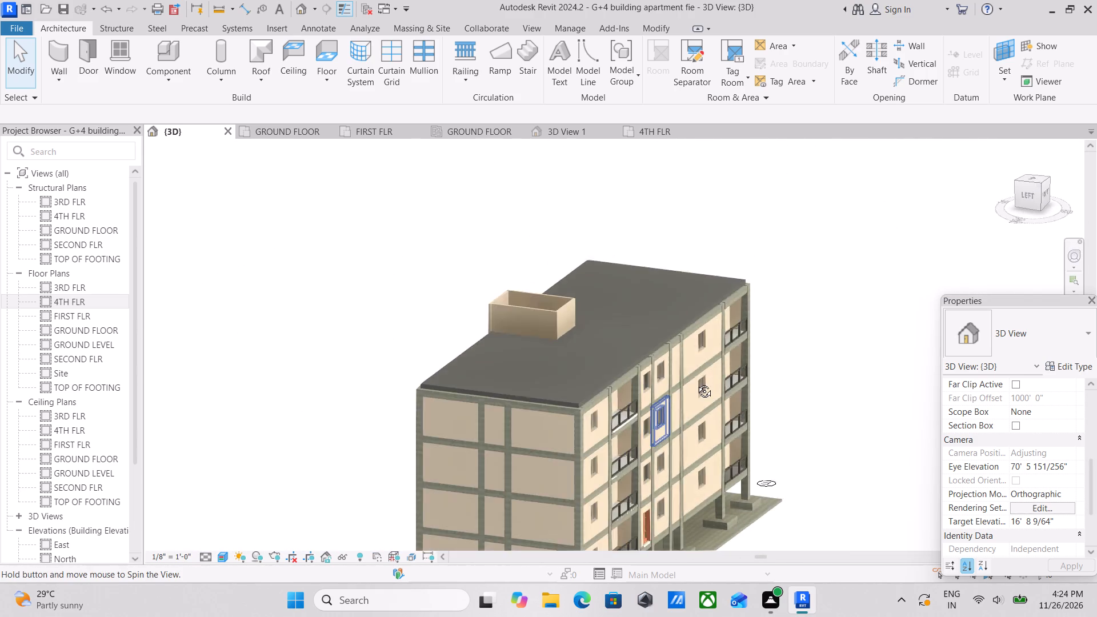
shift+middle_drag(696, 383, 695, 383)
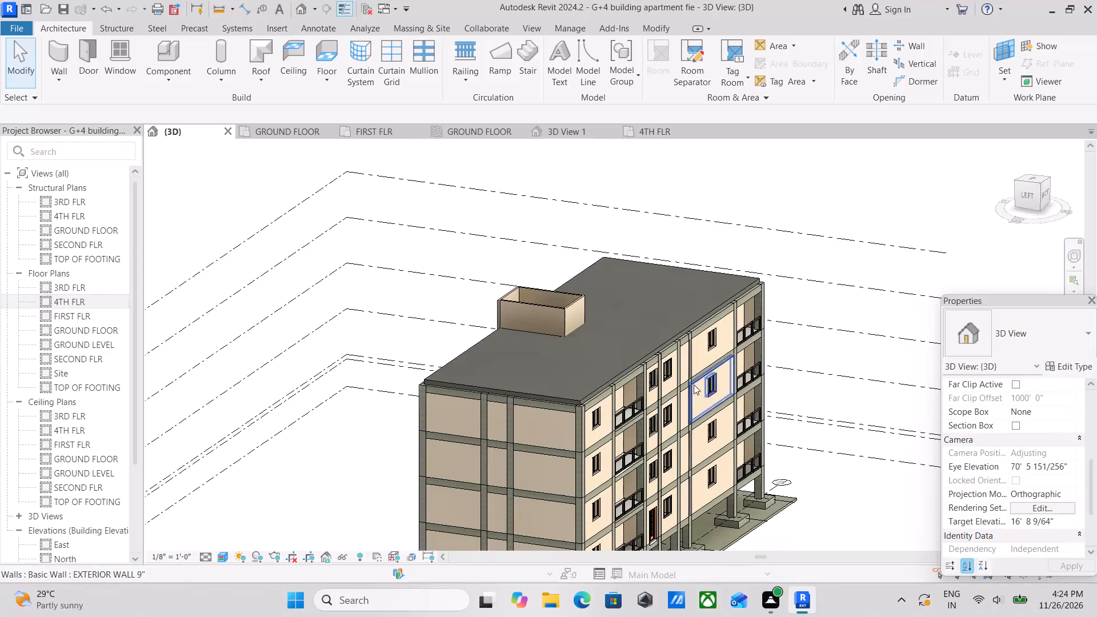
Examine the stair enclosure on the roof from the front and close up at its front-left corner.
middle_drag(691, 384, 624, 398)
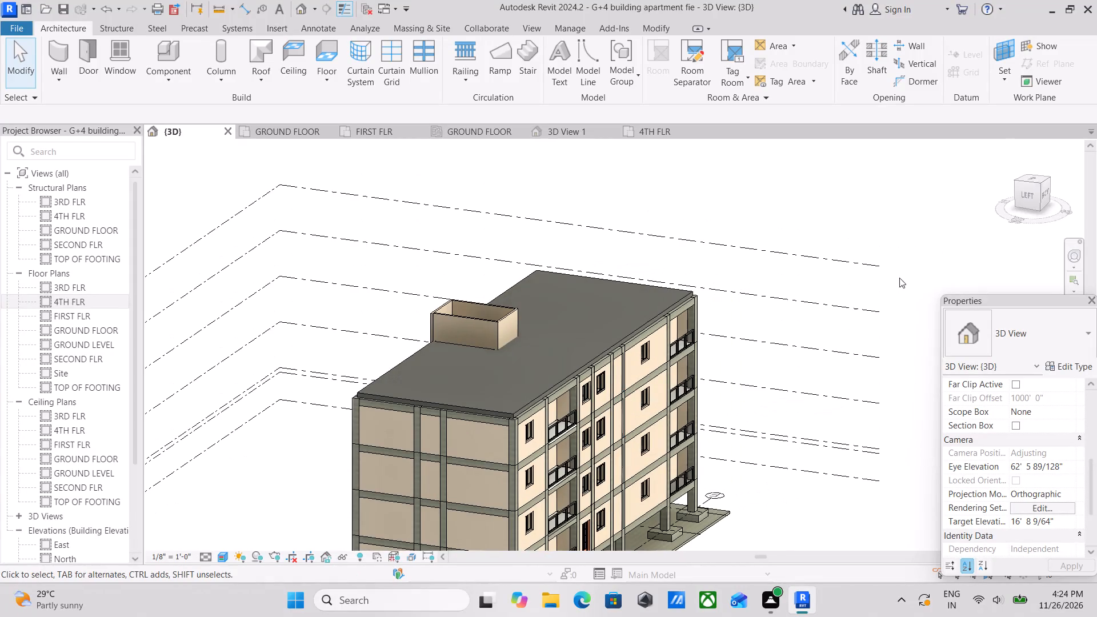
click(1051, 196)
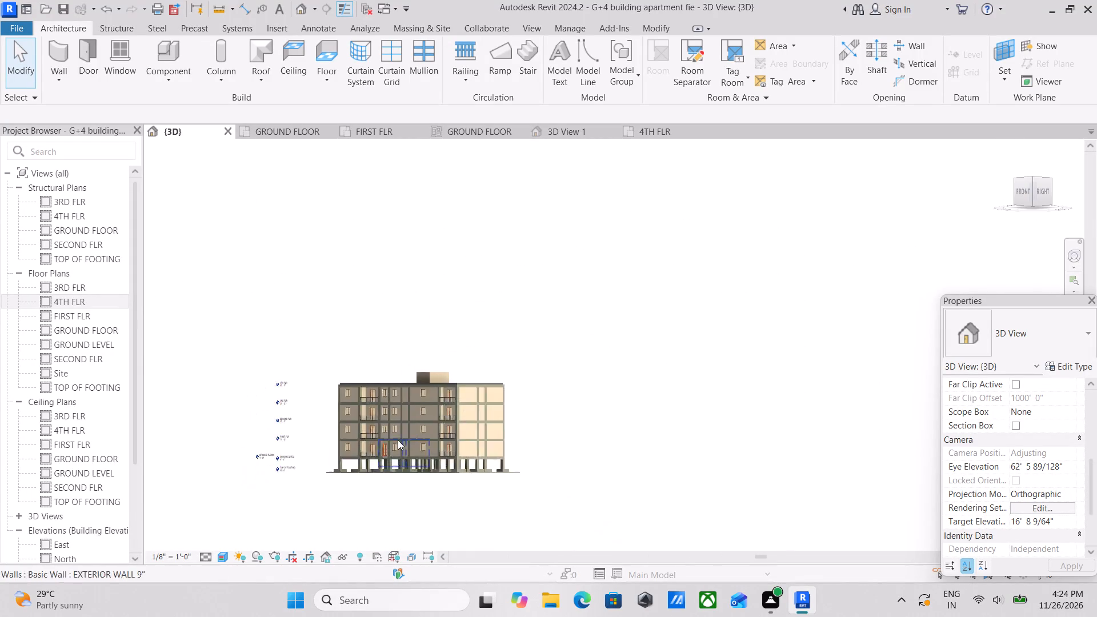
scroll(397, 440, up, 3)
scroll(560, 347, up, 1)
scroll(560, 347, down, 2)
middle_drag(588, 369, 649, 503)
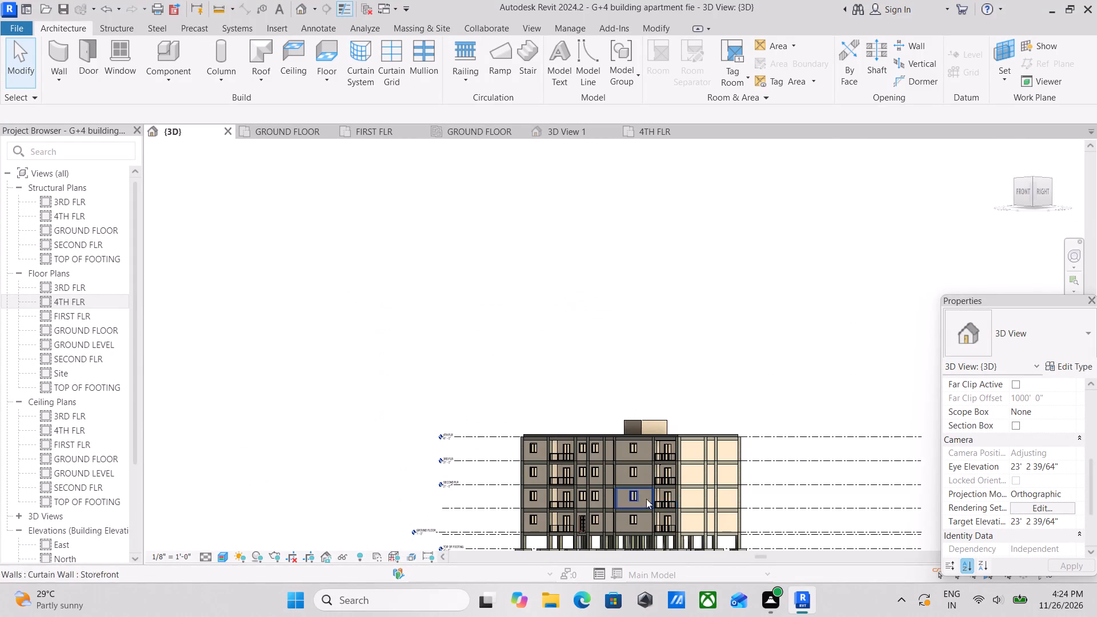
shift+middle_drag(632, 479, 728, 565)
middle_drag(711, 494, 732, 515)
scroll(695, 452, up, 8)
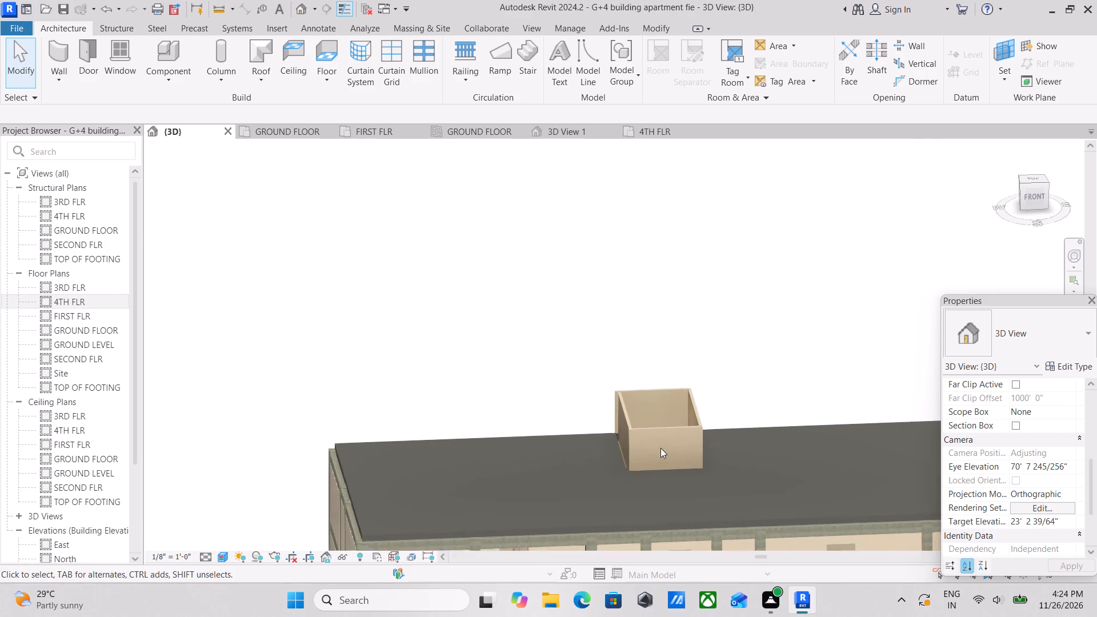
scroll(660, 448, up, 2)
middle_drag(676, 475, 712, 447)
scroll(715, 448, up, 7)
middle_drag(742, 427, 742, 436)
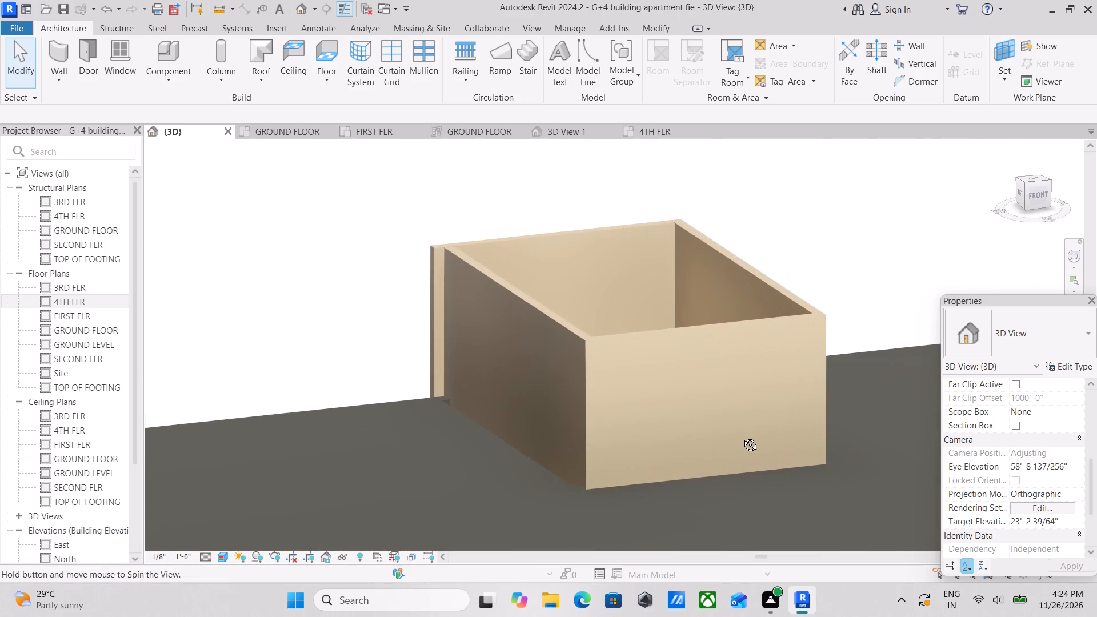
middle_drag(742, 436, 763, 434)
middle_drag(759, 440, 622, 464)
Start placing a door and duplicate the Door-Interior-Single-6_Panel-Wood 36" x 84" type as 2'4" X 6'.
text(DR)
click(1068, 335)
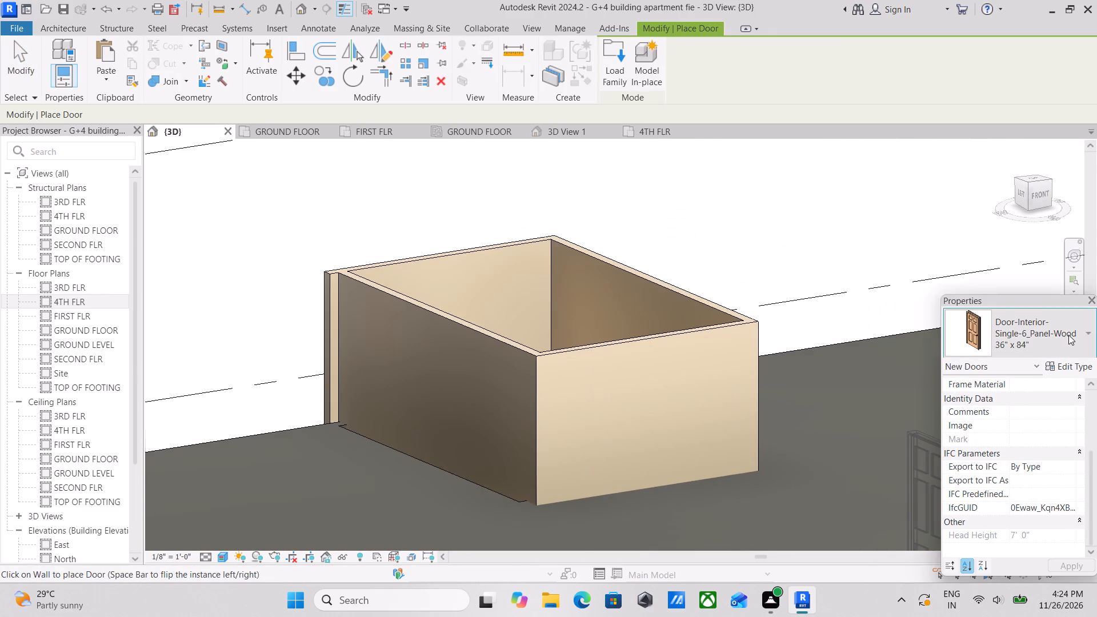
scroll(888, 126, up, 2)
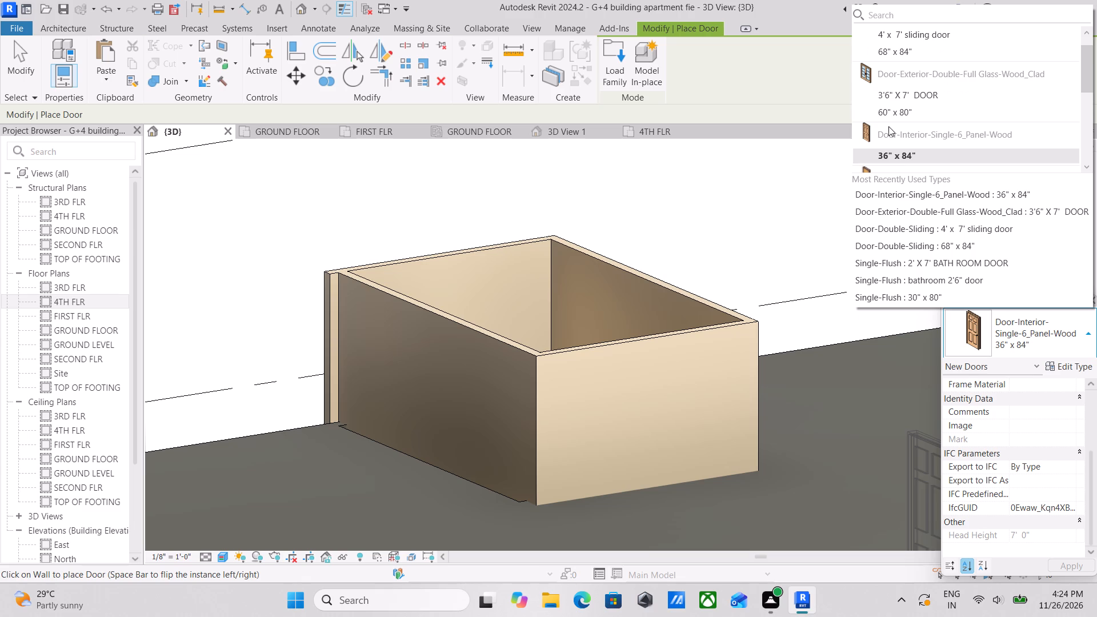
scroll(899, 142, down, 1)
click(916, 131)
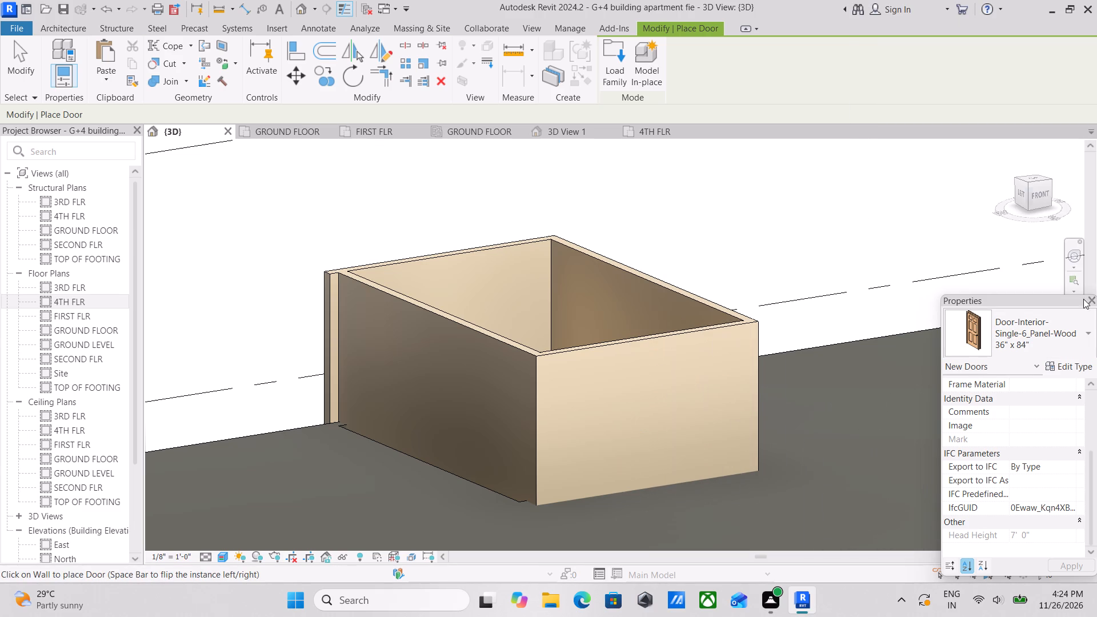
click(1076, 366)
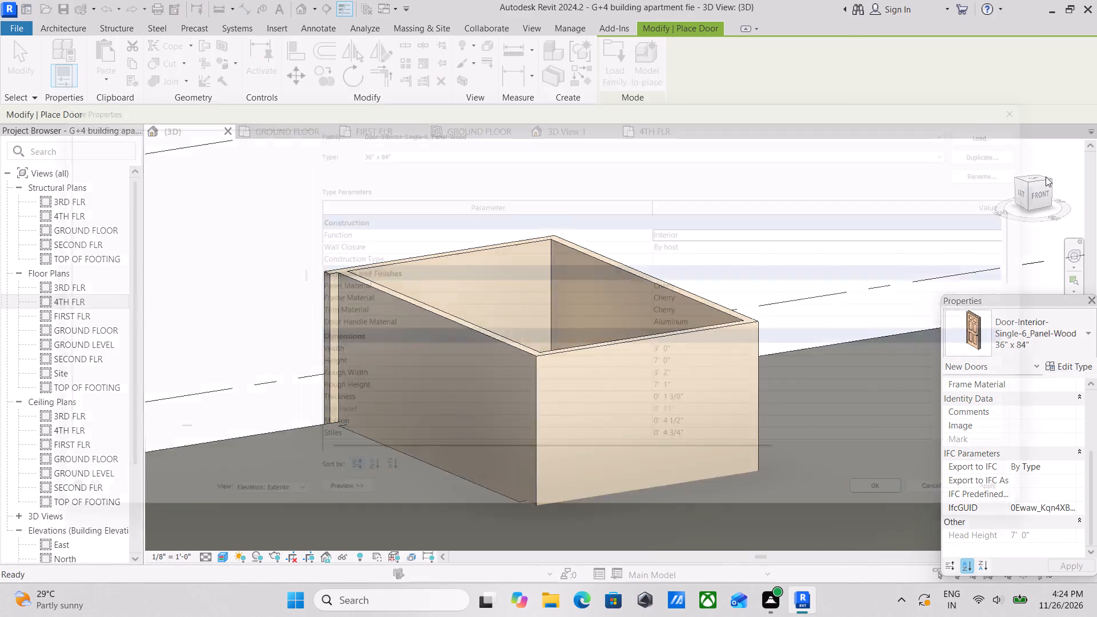
click(1042, 142)
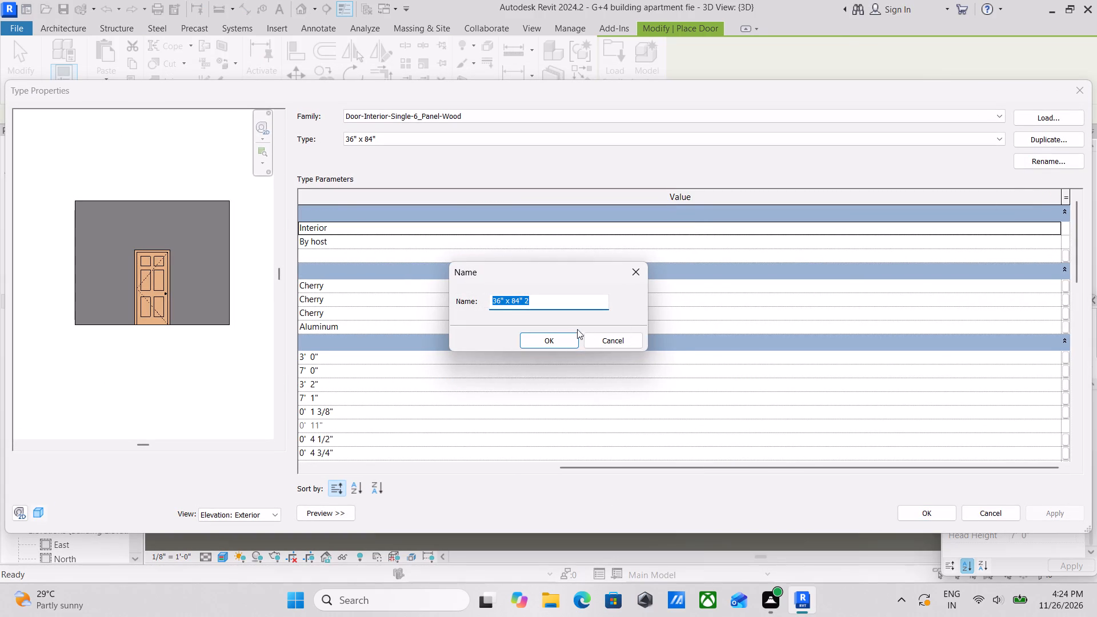
key(2)
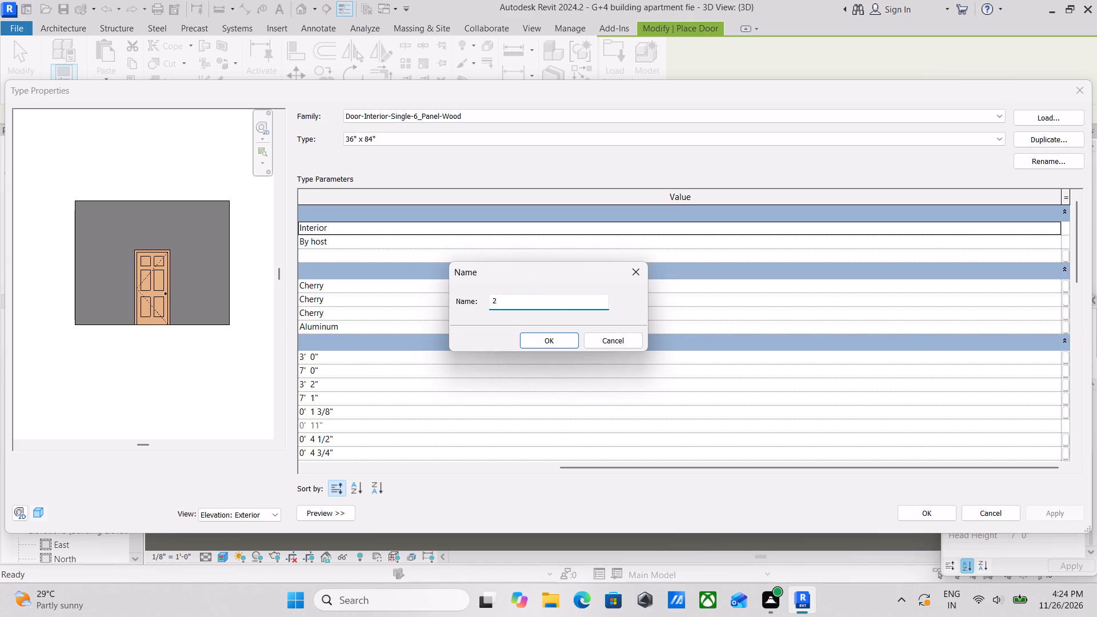
key(BackSpace)
key(3)
key(BackSpace)
click(521, 301)
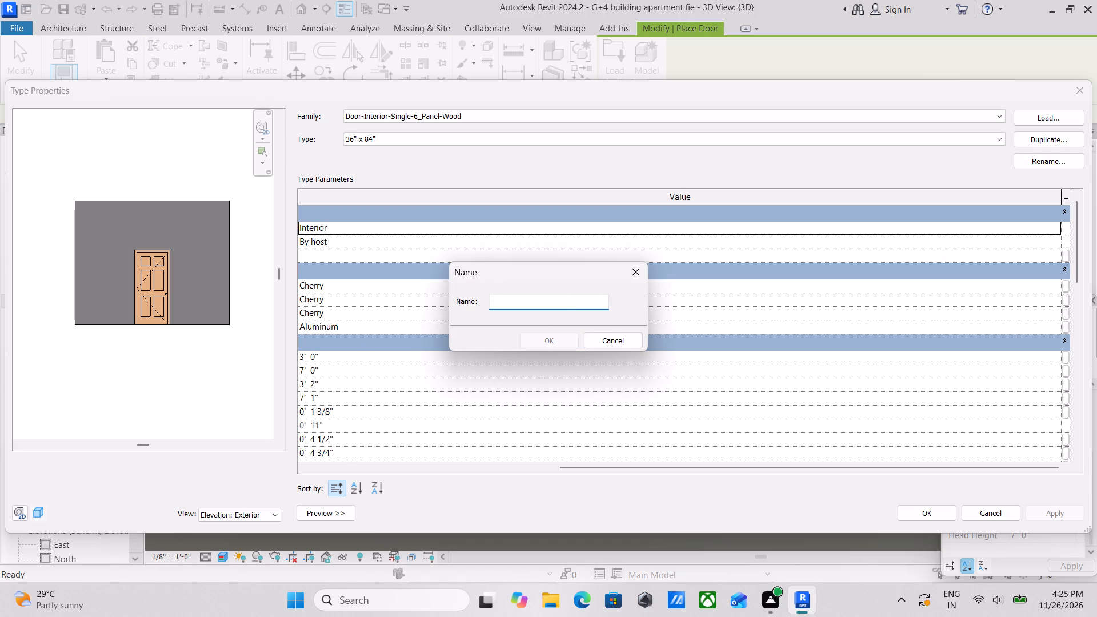
text(2')
key(4)
text(" X 6')
click(550, 332)
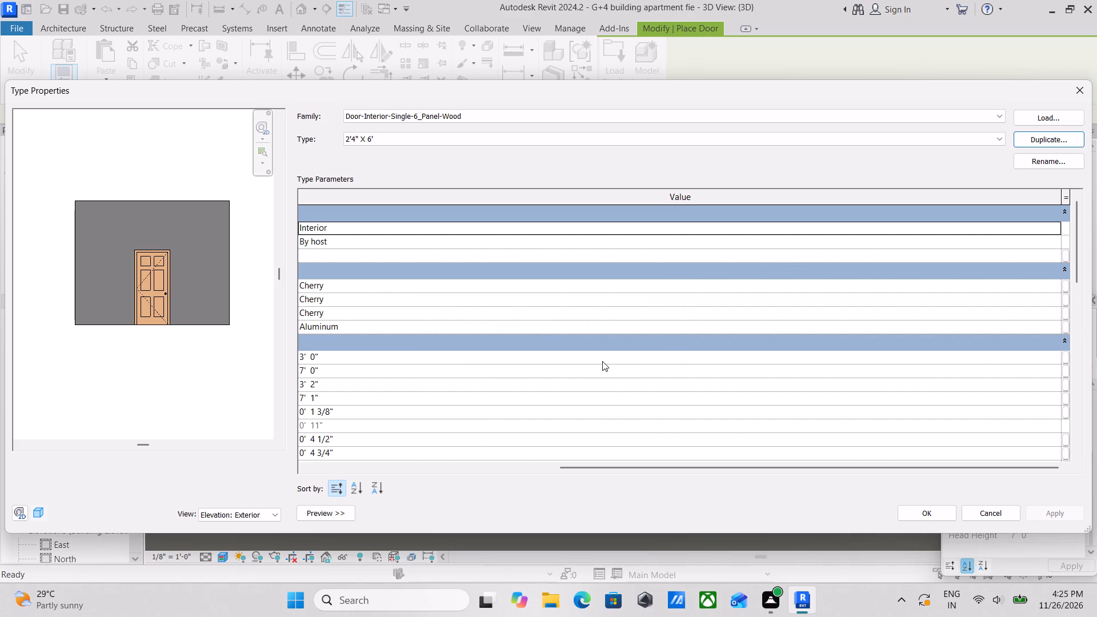
Set the new door type's width to 2'4" and height to 6", and apply the changes.
click(390, 355)
text(2')
key(4)
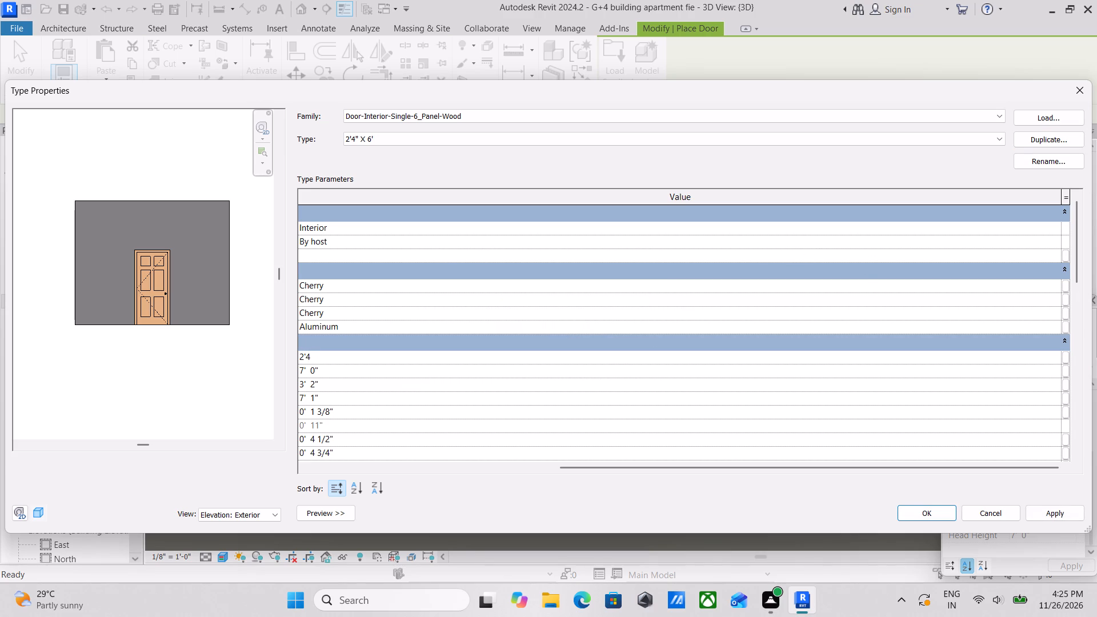
key(shift+quotedbl)
click(353, 372)
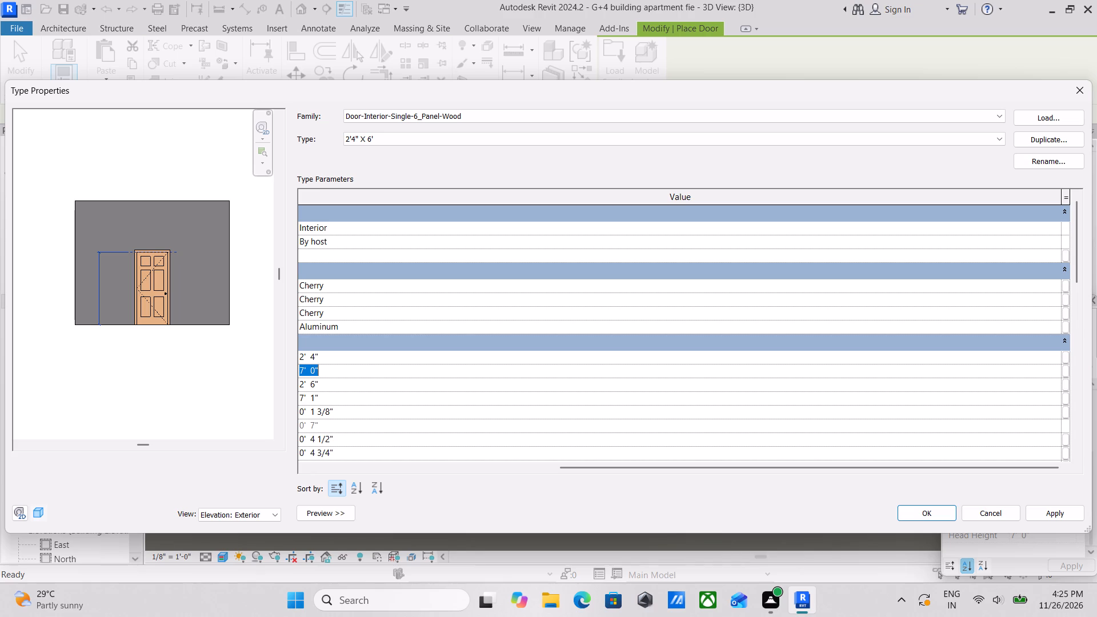
key(6)
key(shift+quotedbl)
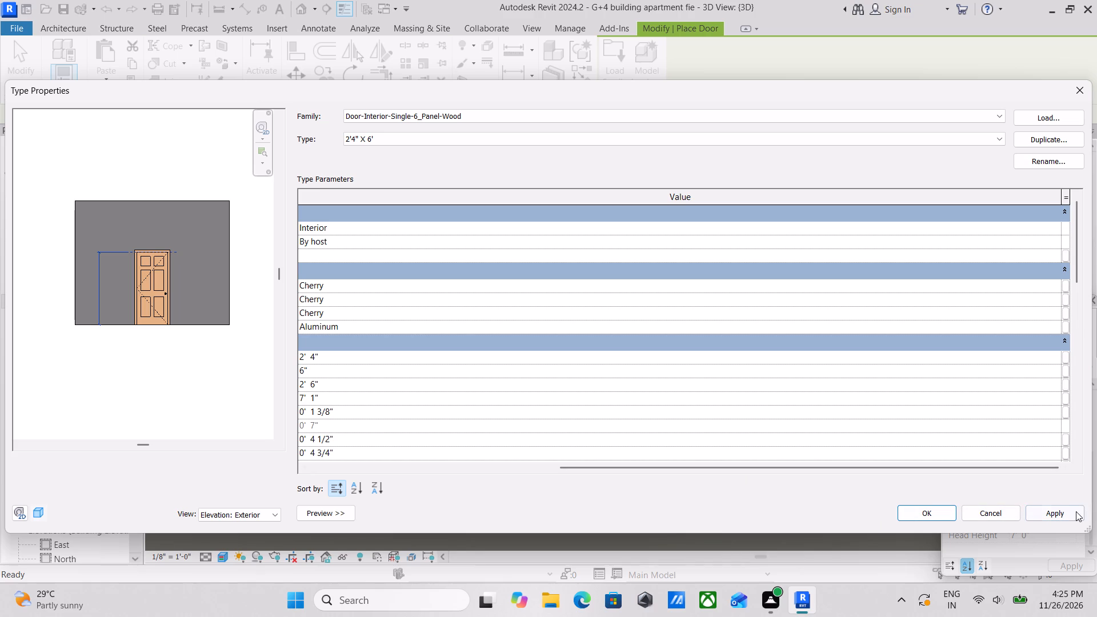
click(1070, 514)
click(927, 512)
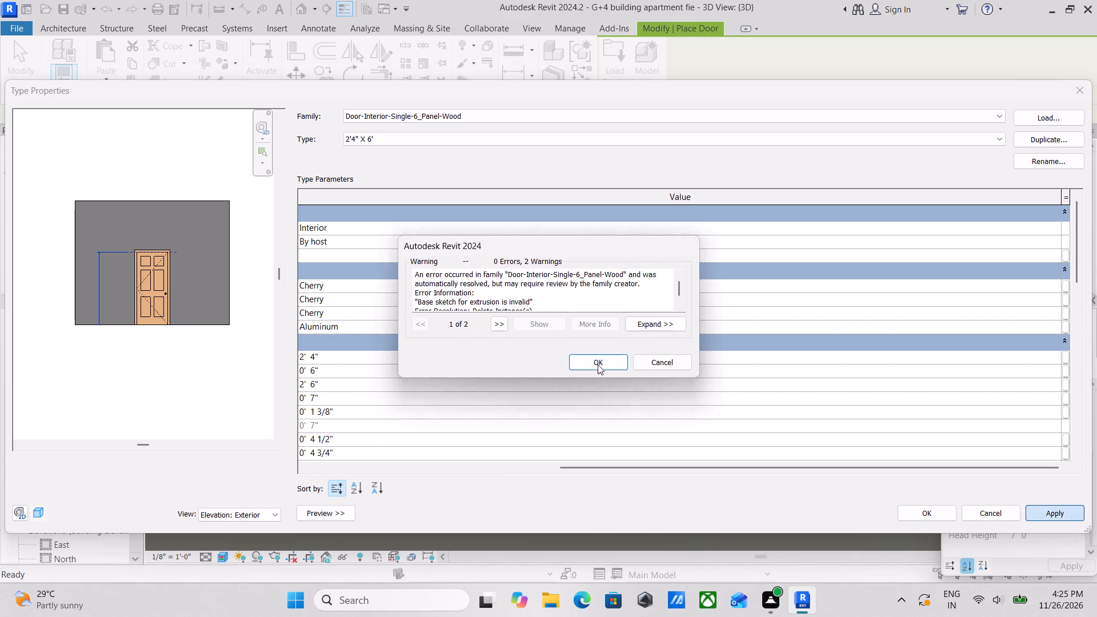
click(614, 365)
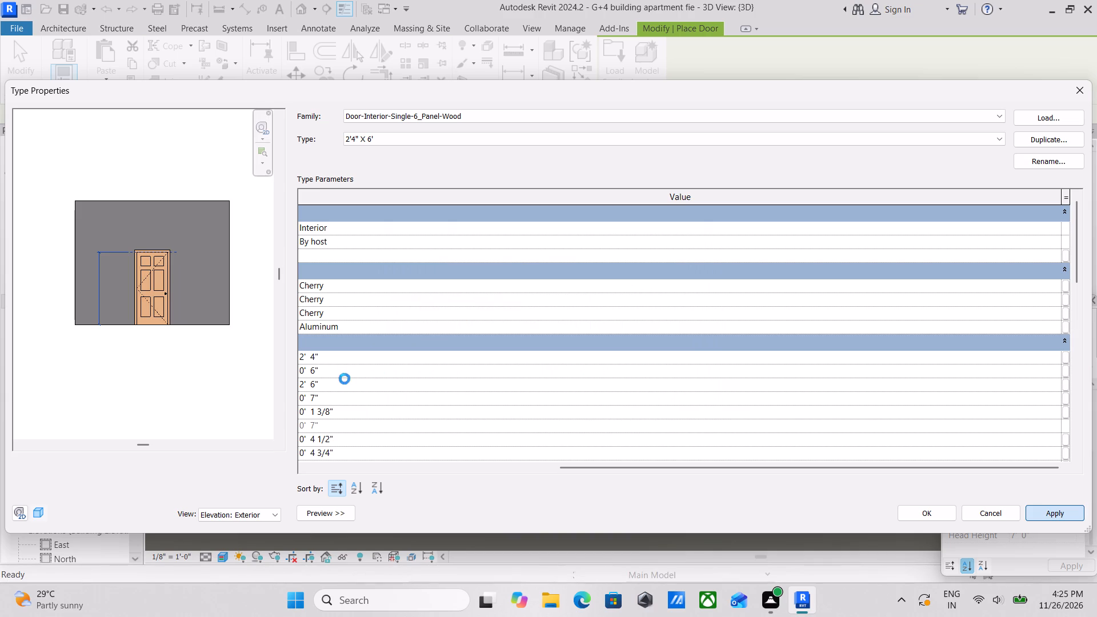
scroll(342, 369, up, 3)
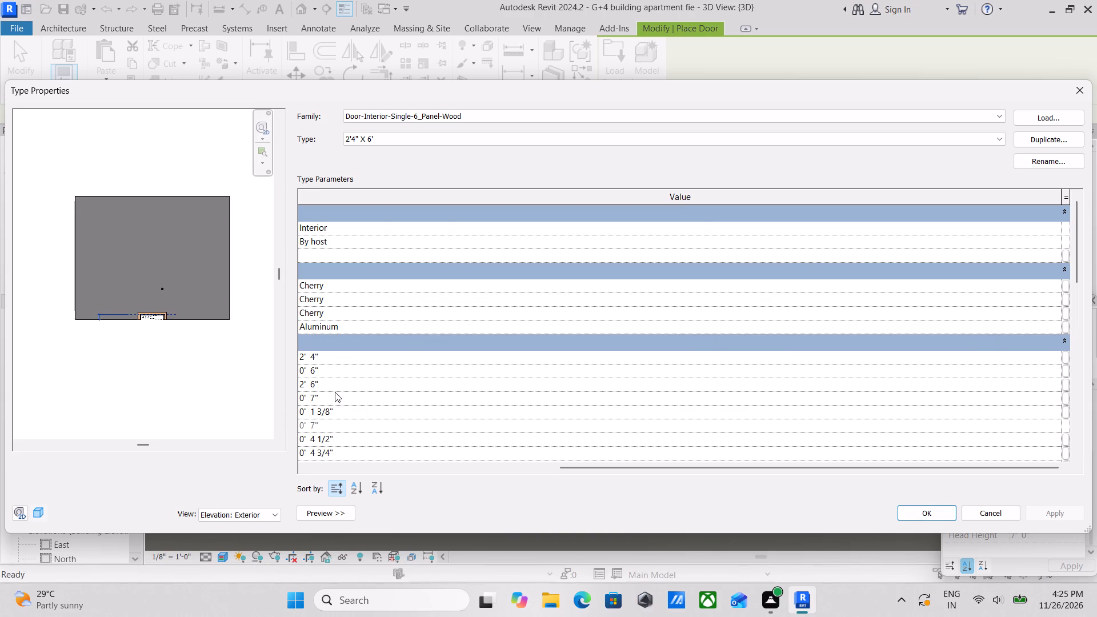
scroll(346, 380, up, 2)
scroll(322, 382, down, 2)
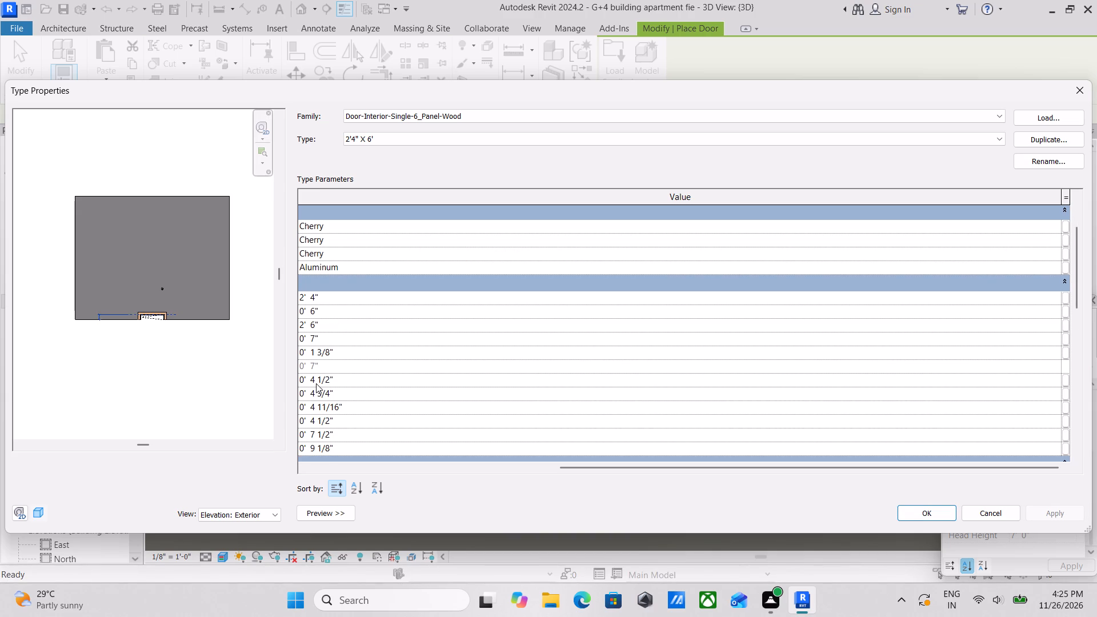
click(918, 511)
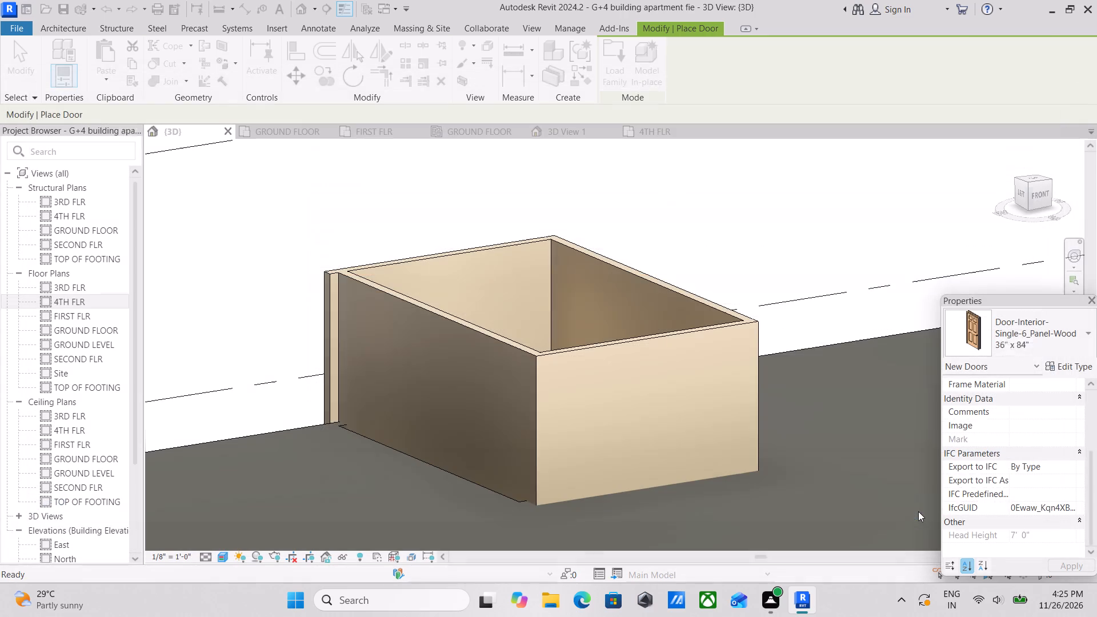
Review the available door types and preview the 2'4" X 6' door by the stair enclosure's front wall.
click(1031, 348)
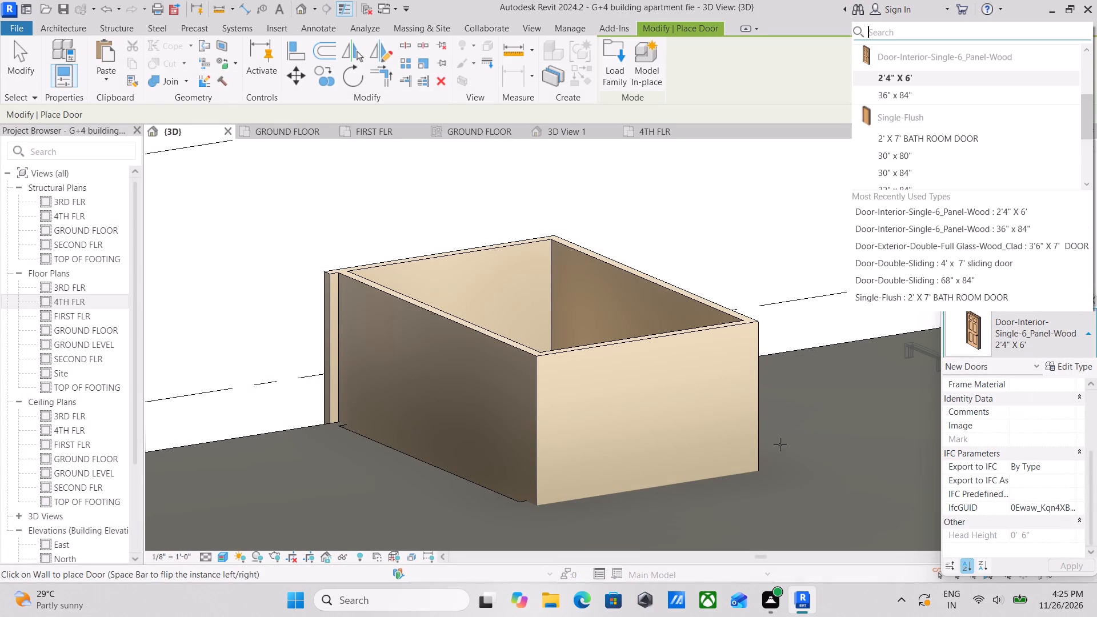
key(Escape)
click(1048, 348)
key(Escape)
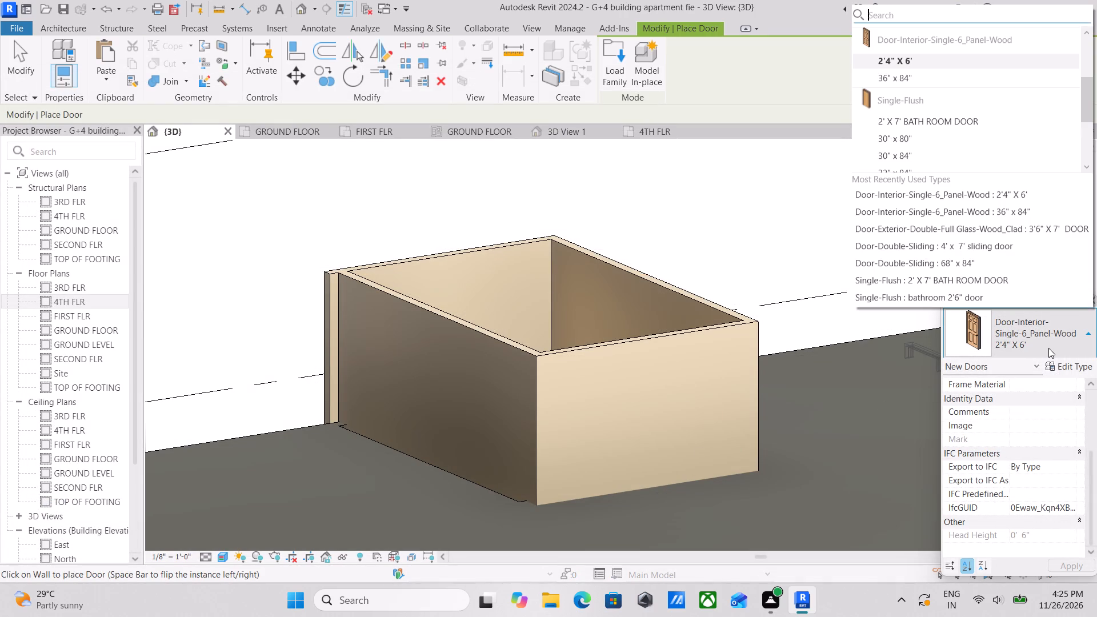
text(DR)
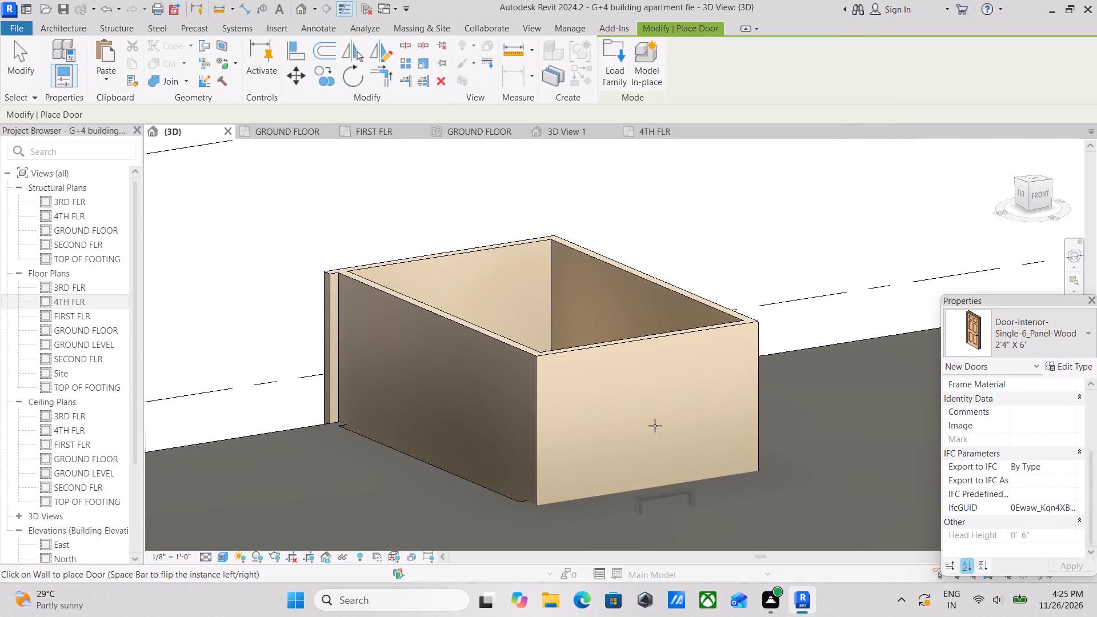
scroll(610, 411, up, 2)
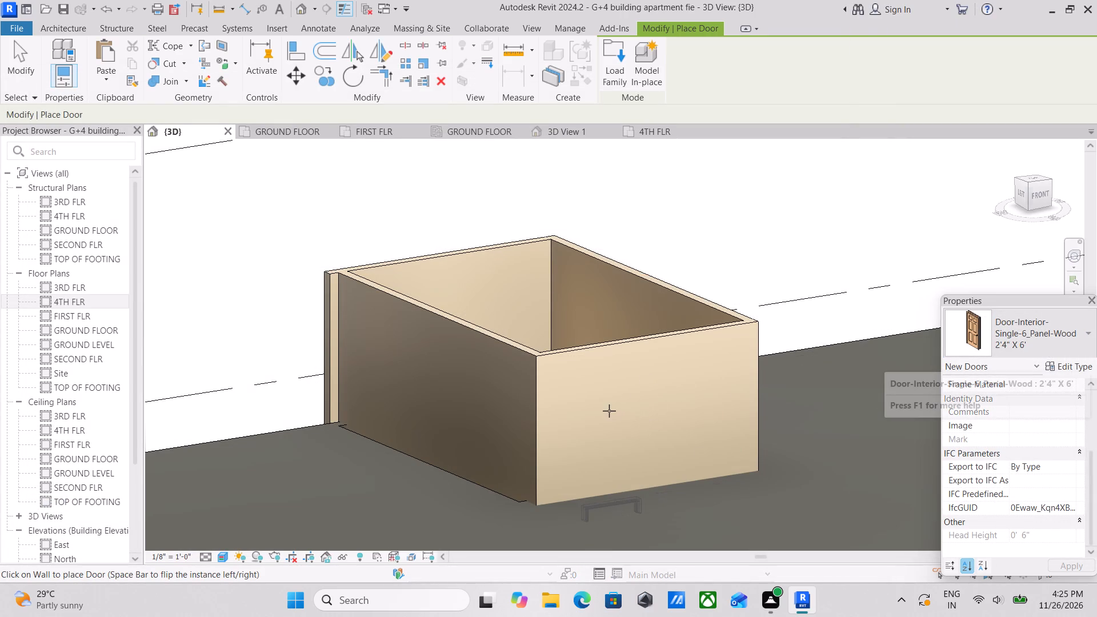
click(1077, 338)
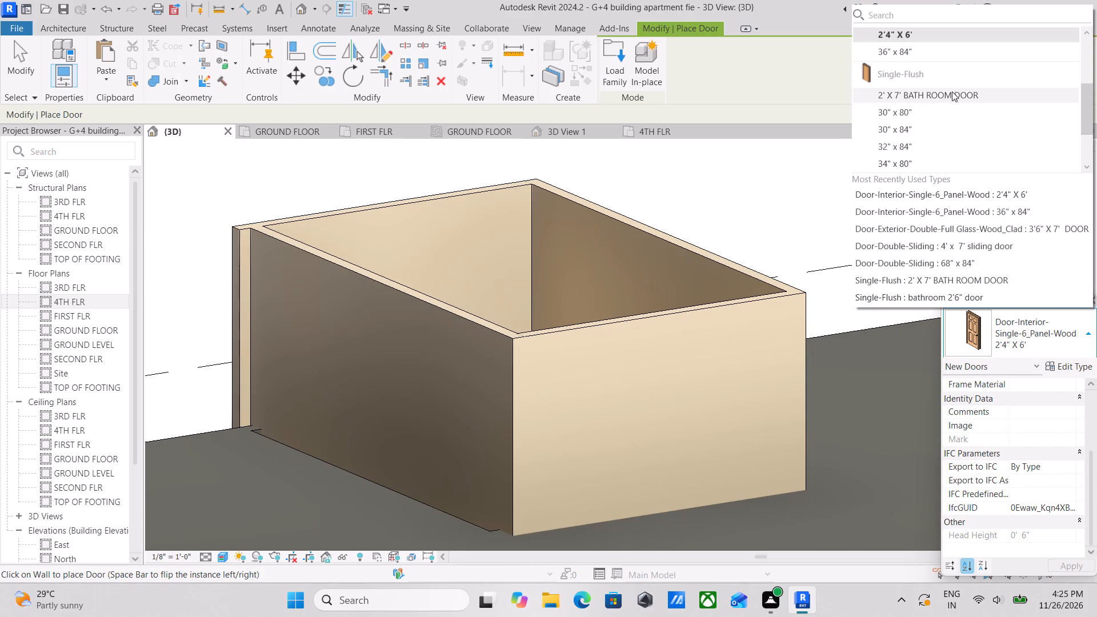
scroll(942, 119, up, 1)
scroll(646, 395, up, 2)
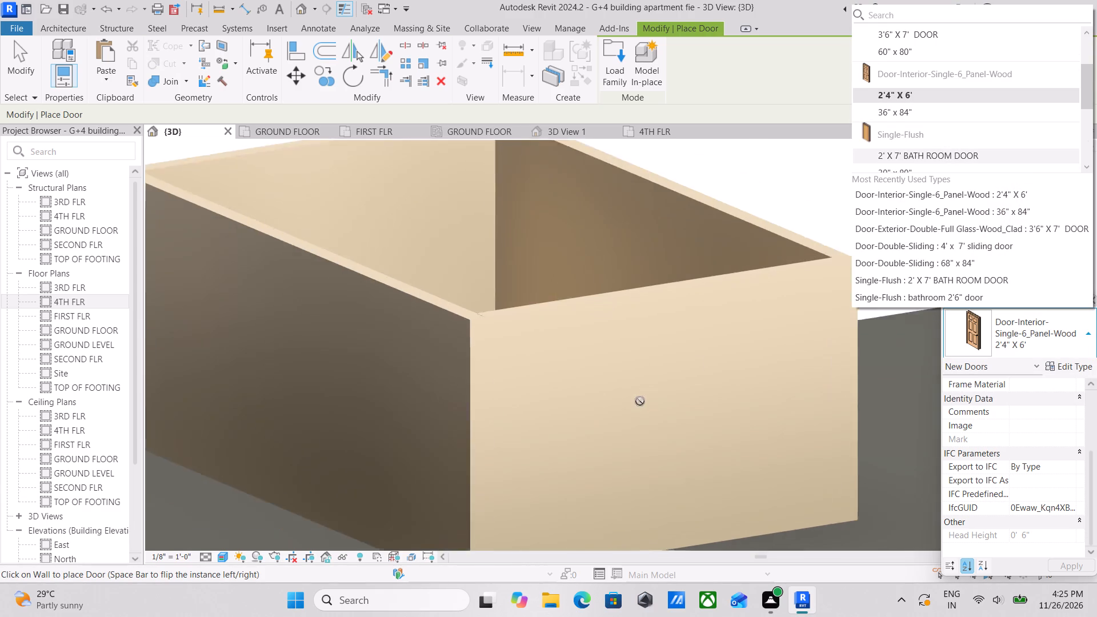
scroll(640, 401, up, 2)
scroll(521, 254, down, 4)
key(Escape)
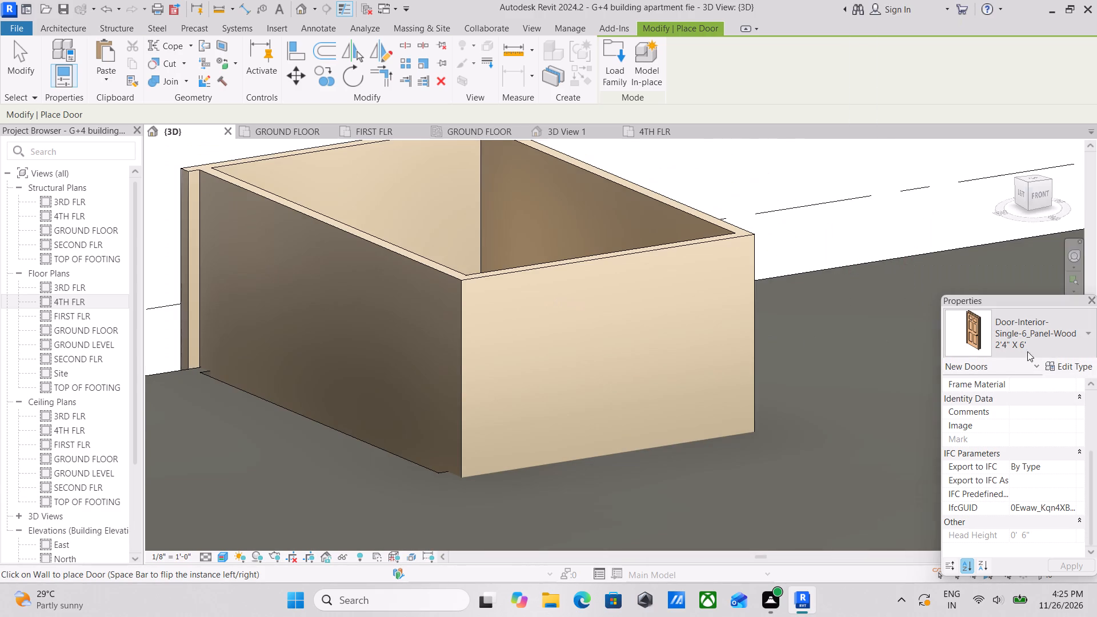
Set the 2'4" X 6' door type's height to 6' and apply the change.
click(1068, 362)
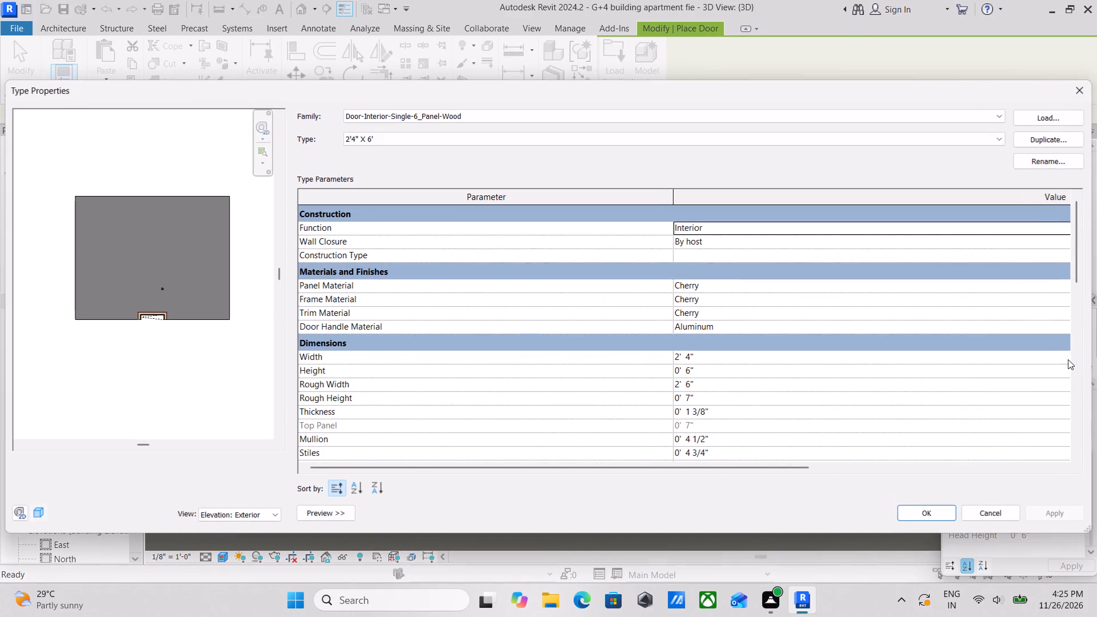
scroll(814, 276, down, 2)
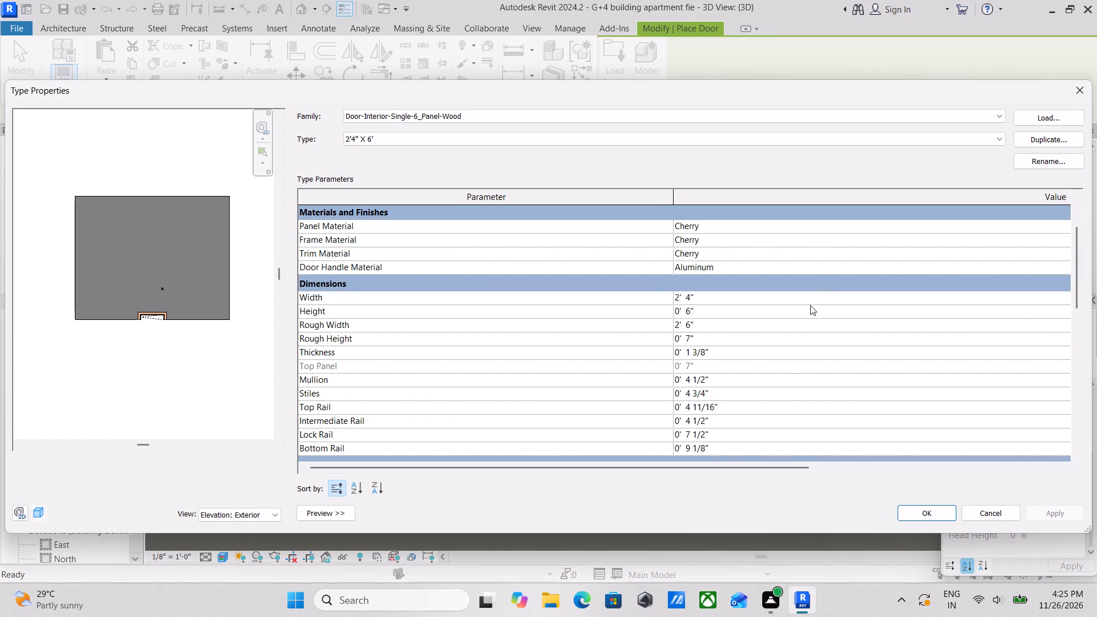
click(715, 309)
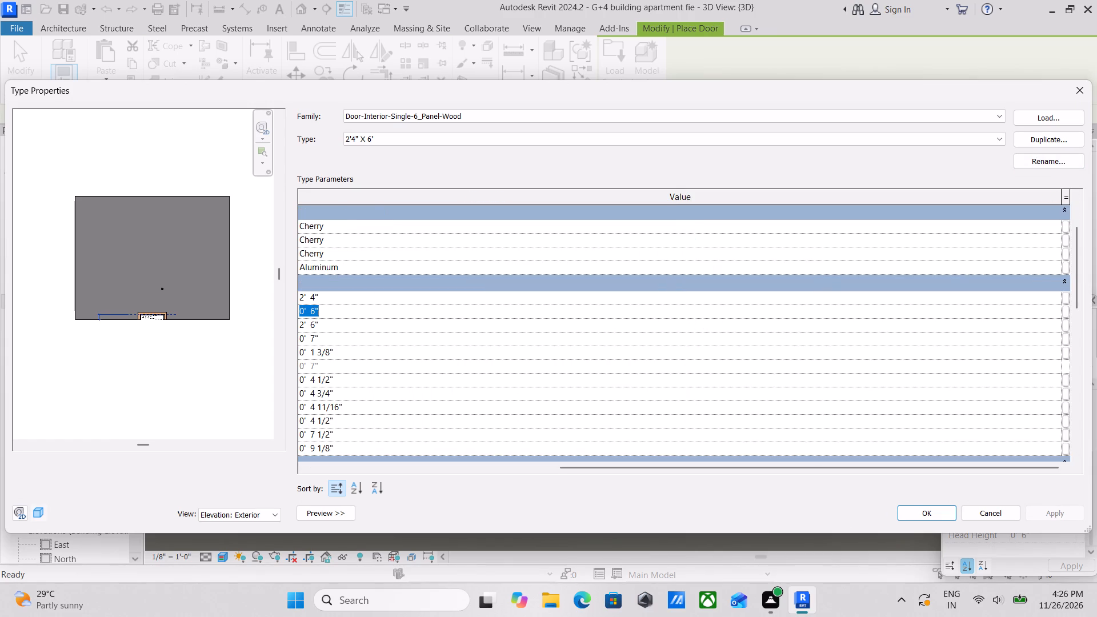
text(6')
key(Return)
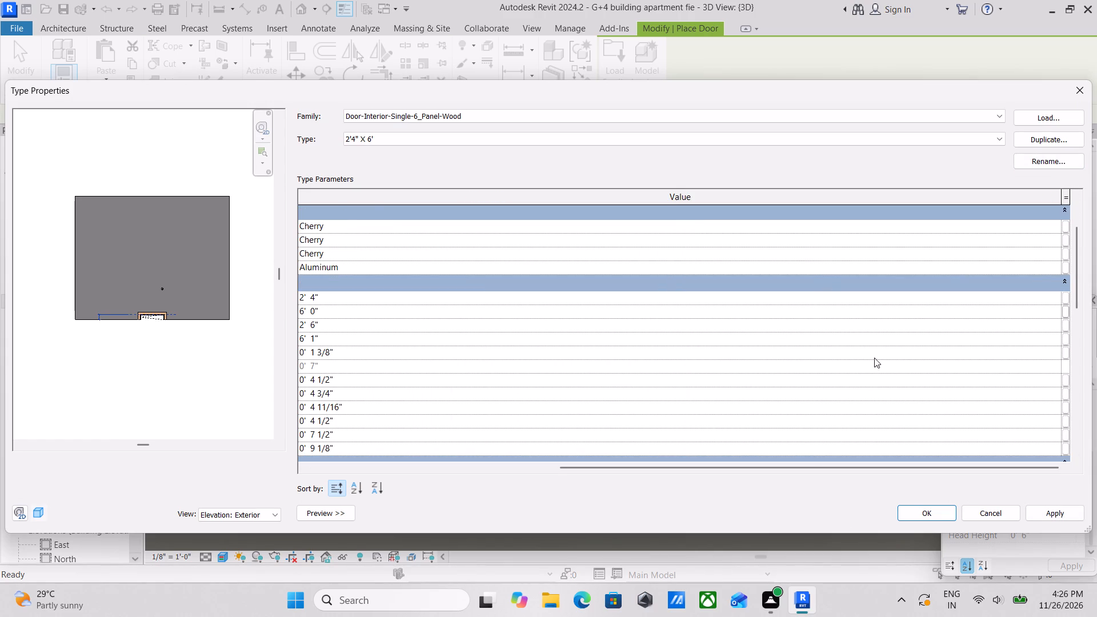
click(1066, 516)
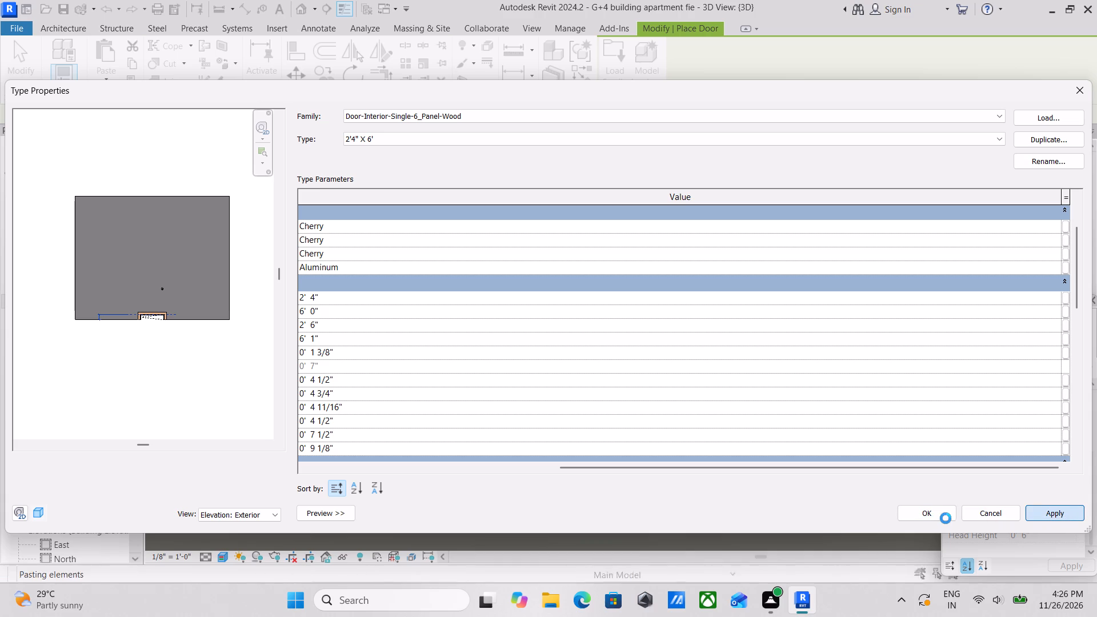
click(928, 514)
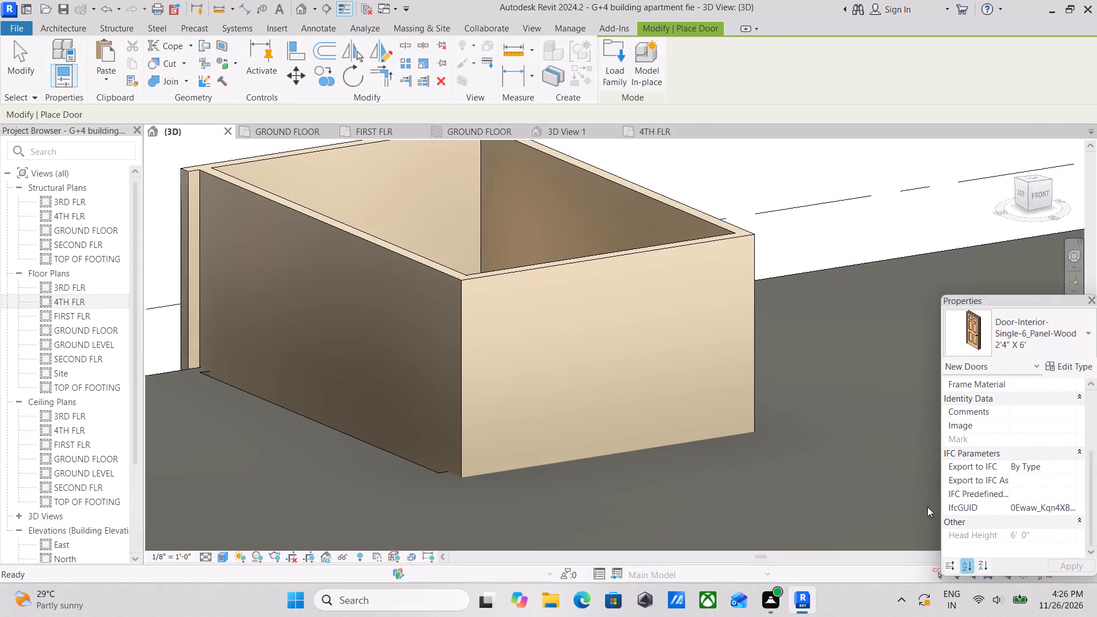
Place one 2'4" X 6' door near the middle of the stair enclosure's front wall.
scroll(587, 338, up, 3)
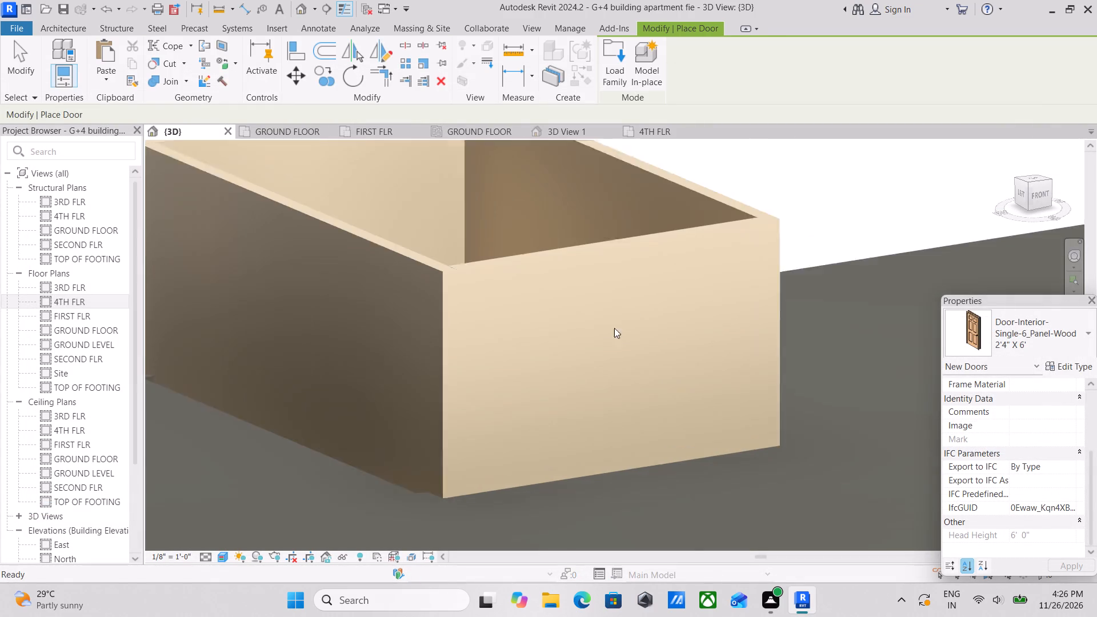
key(Escape)
key(d)
key(r)
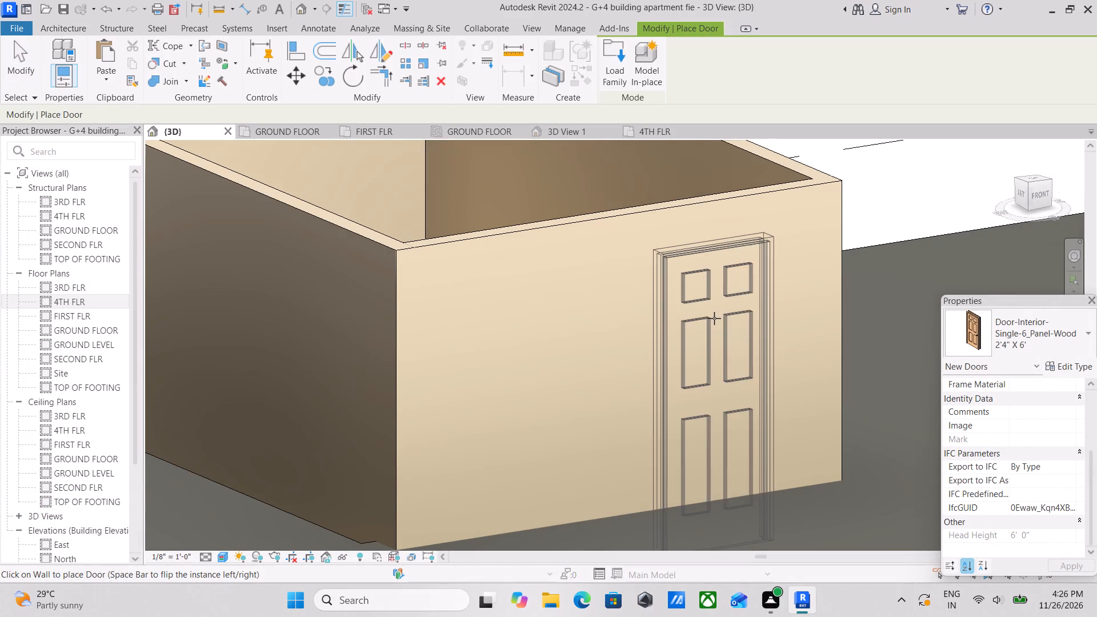
click(627, 327)
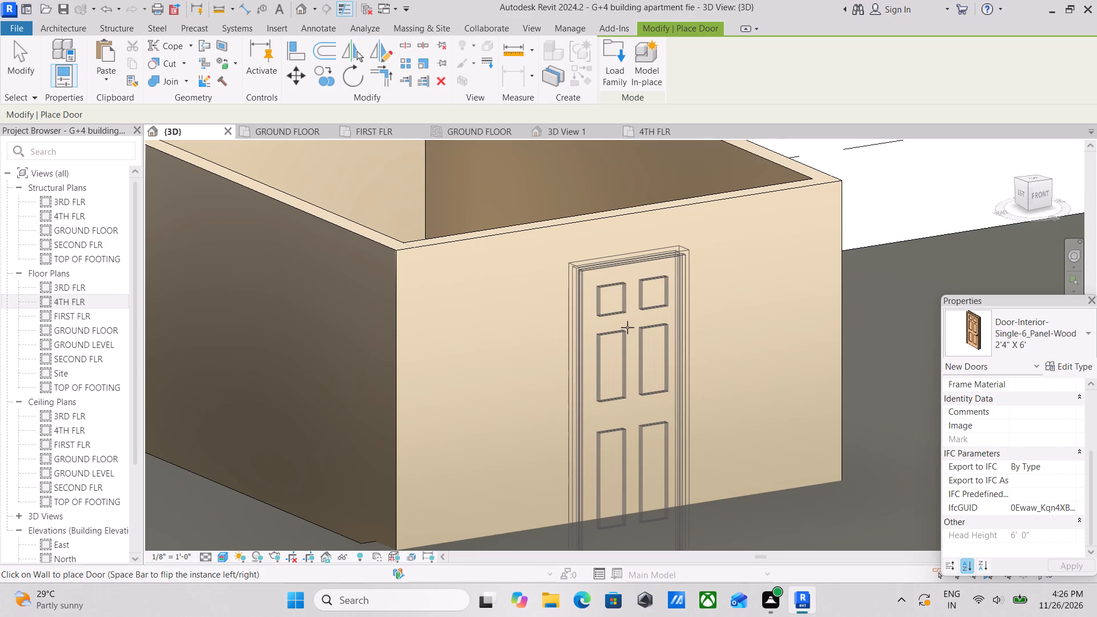
scroll(627, 327, down, 3)
middle_drag(621, 334, 648, 317)
key(Escape)
key(Escape)
scroll(745, 255, up, 2)
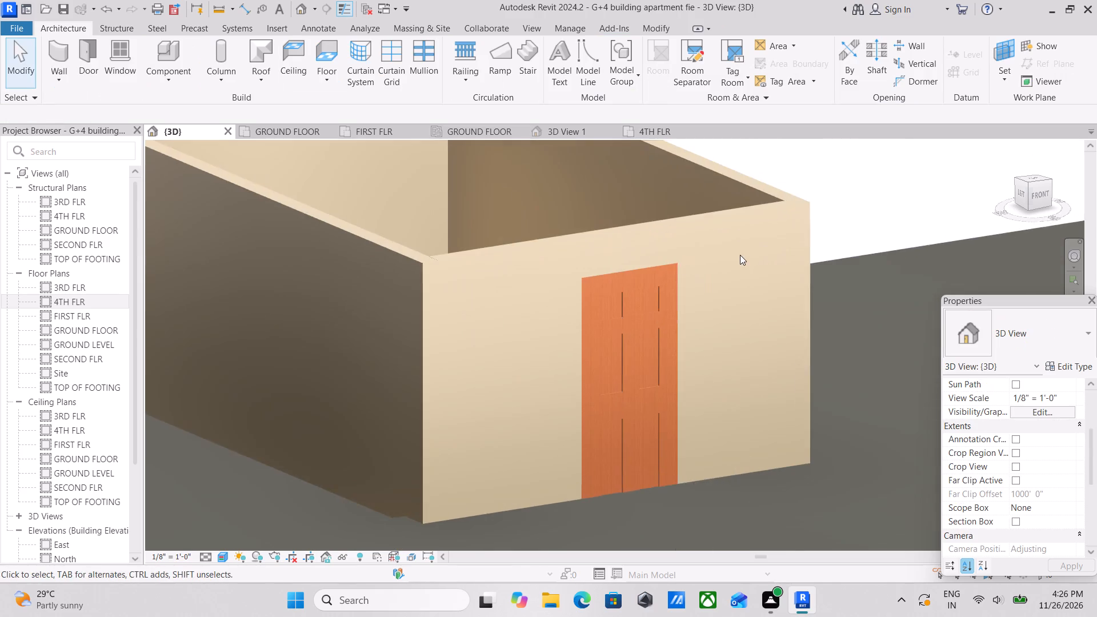
key(Escape)
Examine the roof slab's front-left corner where it meets the concrete column and beams.
middle_drag(572, 297, 653, 263)
scroll(574, 338, down, 2)
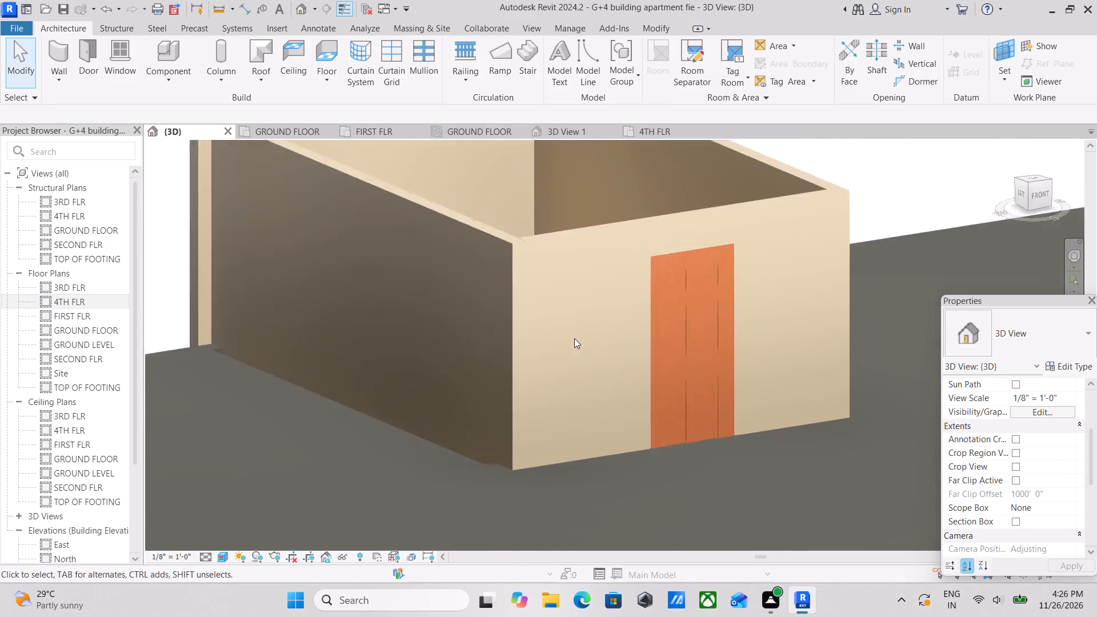
middle_drag(574, 338, 700, 267)
scroll(498, 339, down, 1)
middle_drag(506, 335, 838, 189)
scroll(584, 335, down, 2)
middle_drag(580, 336, 714, 241)
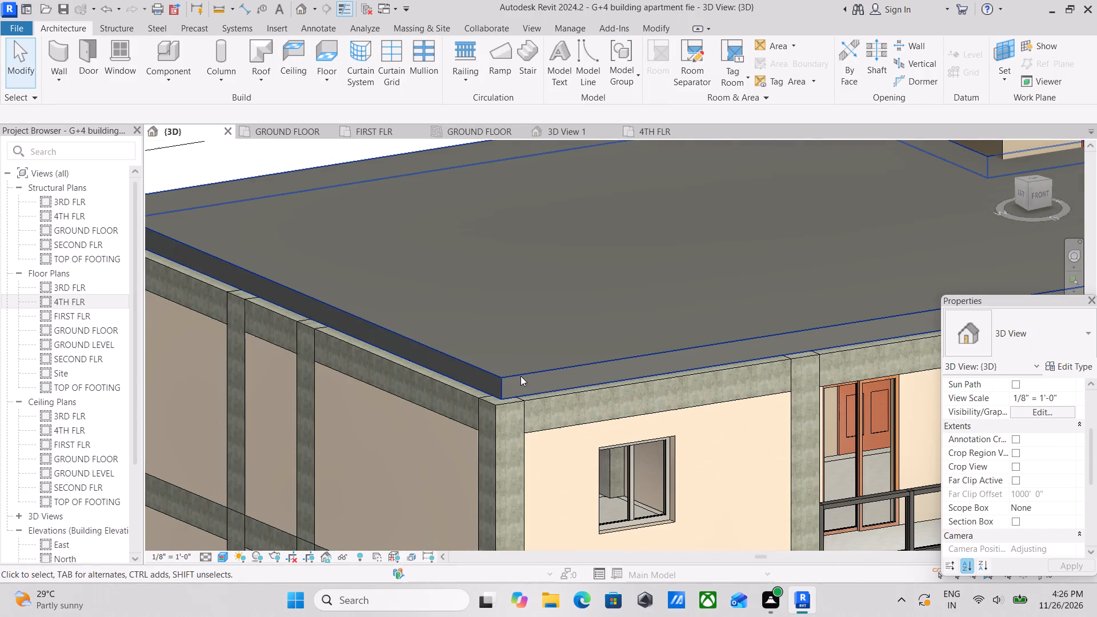
click(520, 376)
scroll(501, 394, up, 11)
key(Escape)
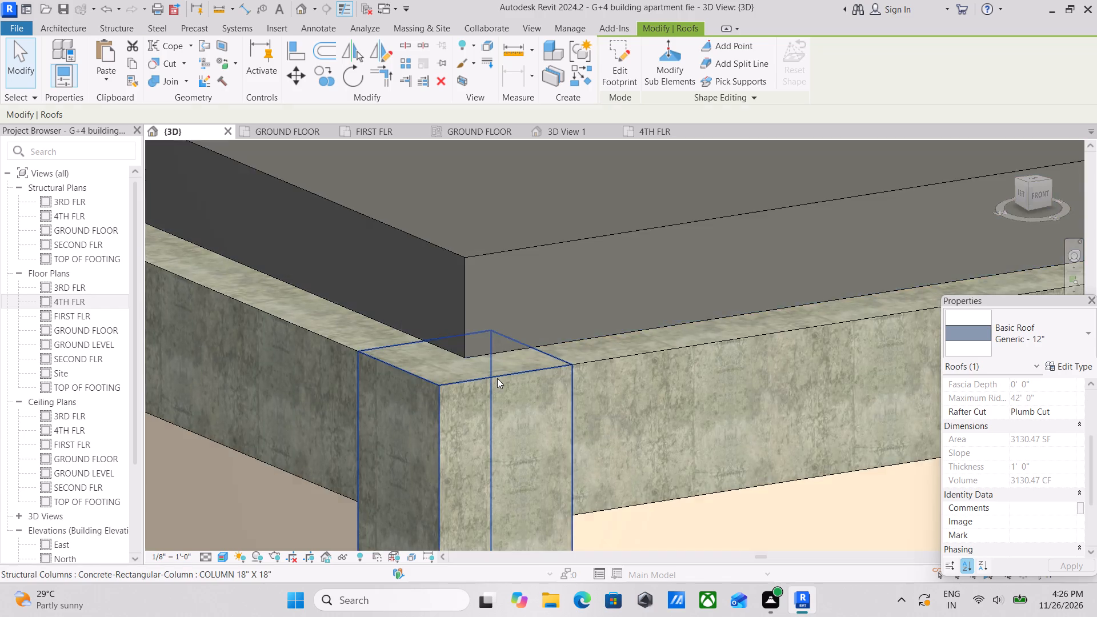
scroll(497, 378, down, 4)
key(Escape)
scroll(578, 348, down, 11)
key(Escape)
middle_drag(616, 356, 545, 355)
scroll(640, 330, down, 1)
key(Escape)
Review the whole building from the front and above, and the stair enclosure from the rear of the roof.
middle_drag(640, 330, 518, 325)
scroll(672, 348, down, 5)
middle_drag(687, 360, 751, 386)
shift+middle_drag(707, 410, 648, 364)
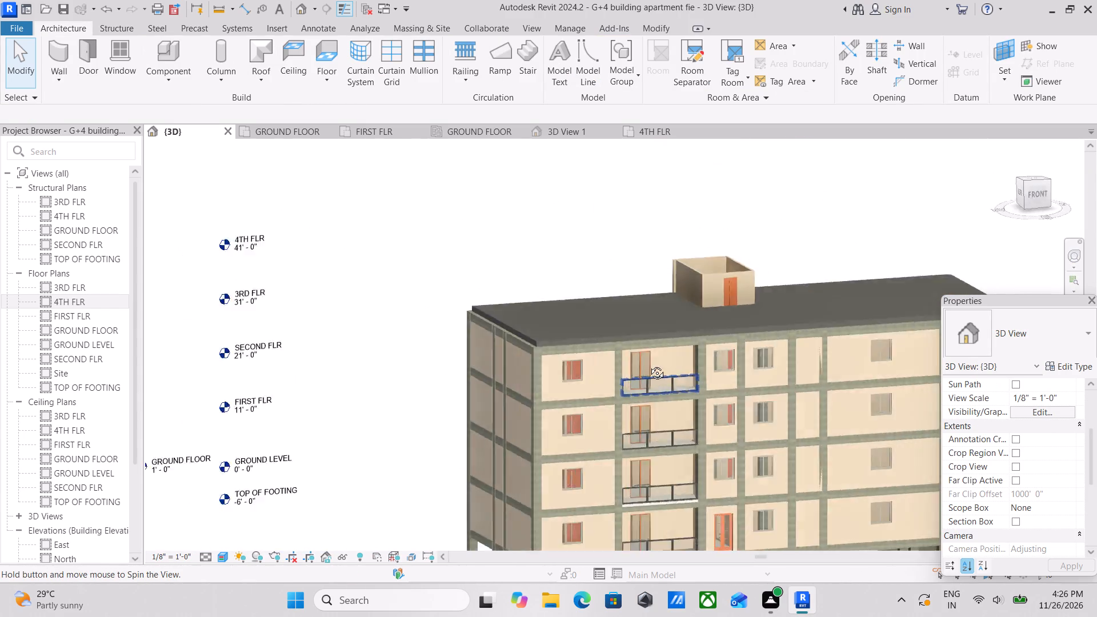
shift+middle_drag(648, 364, 595, 341)
shift+scroll(596, 343, down, 2)
shift+middle_drag(635, 351, 729, 440)
middle_drag(642, 406, 666, 427)
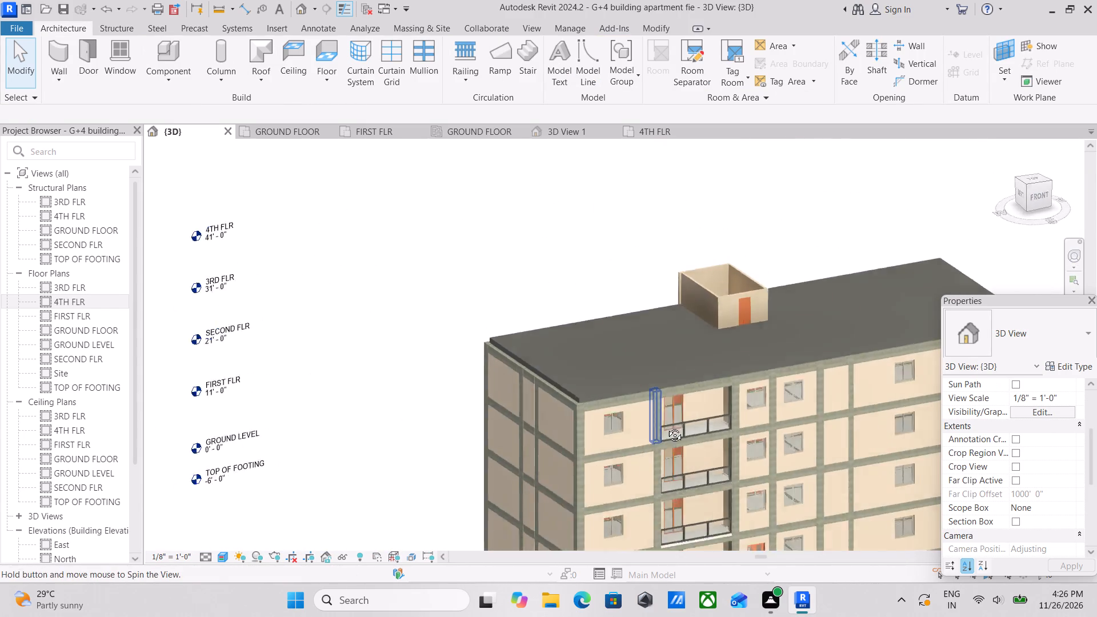
middle_drag(666, 427, 669, 429)
scroll(669, 429, up, 2)
shift+middle_drag(735, 366, 687, 382)
middle_drag(731, 354, 800, 427)
shift+scroll(800, 427, up, 1)
middle_drag(649, 392, 672, 400)
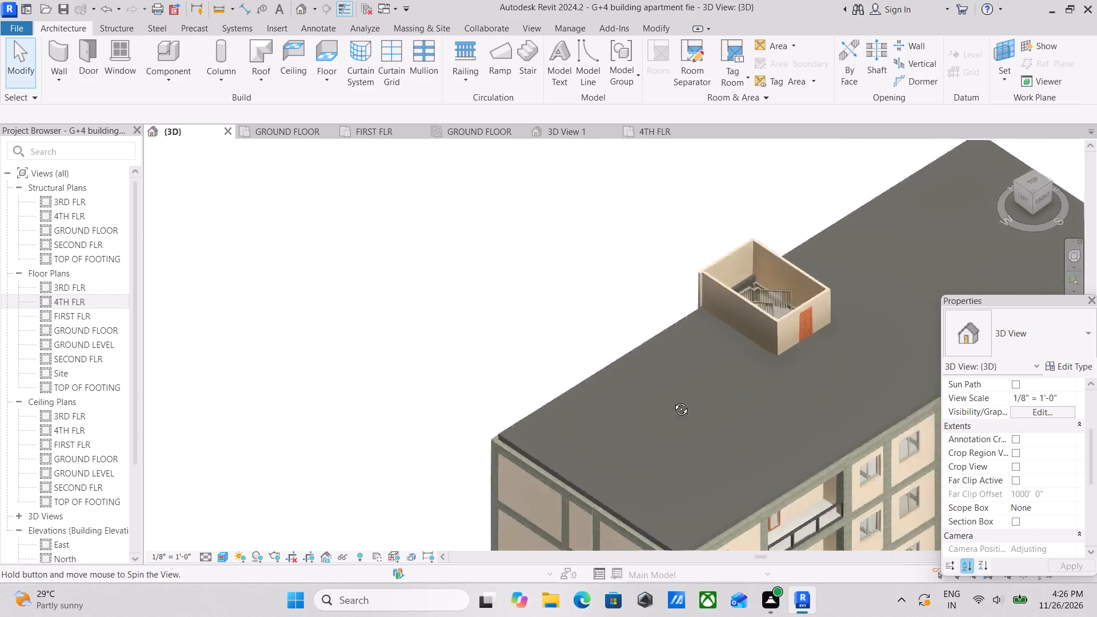
middle_drag(672, 400, 842, 420)
middle_drag(810, 369, 899, 519)
scroll(874, 481, up, 1)
shift+scroll(869, 388, up, 3)
middle_drag(868, 385, 787, 419)
scroll(784, 417, up, 2)
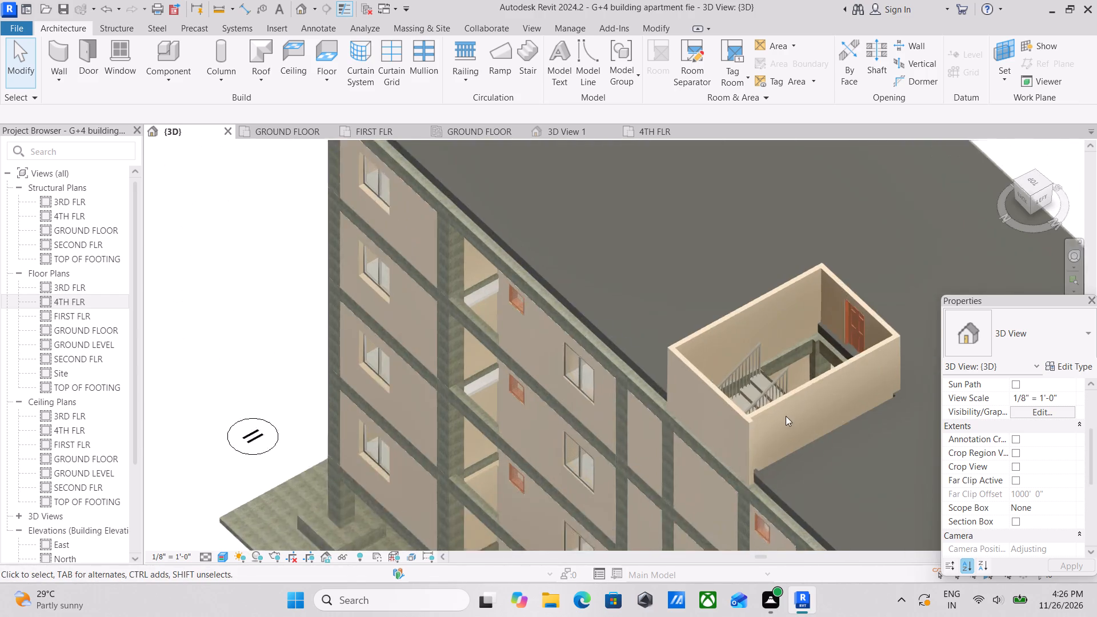
scroll(786, 416, up, 1)
Pull the end of the stair enclosure's rear wall back toward the left side wall at their shared corner.
click(834, 370)
scroll(780, 410, up, 2)
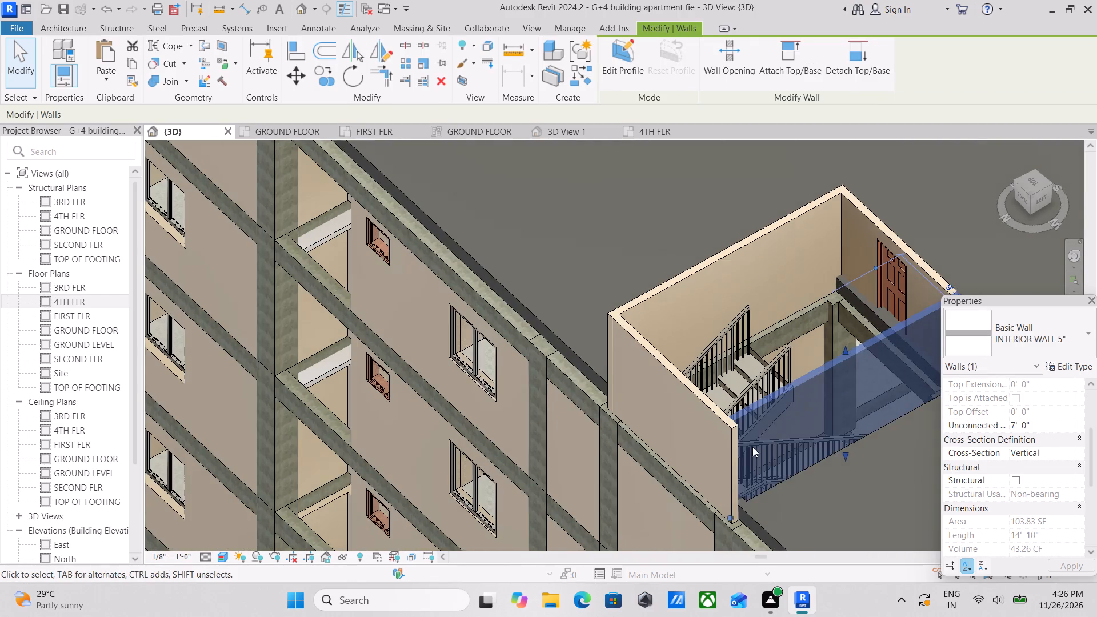
key(Escape)
click(735, 428)
middle_drag(752, 470, 741, 364)
scroll(725, 406, up, 4)
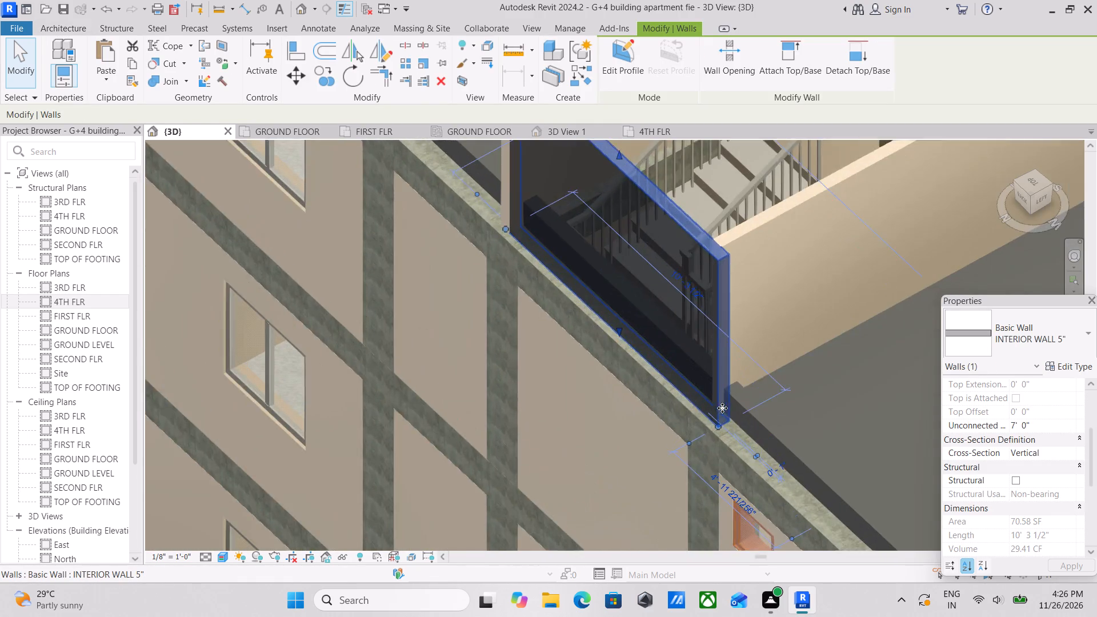
scroll(722, 408, up, 12)
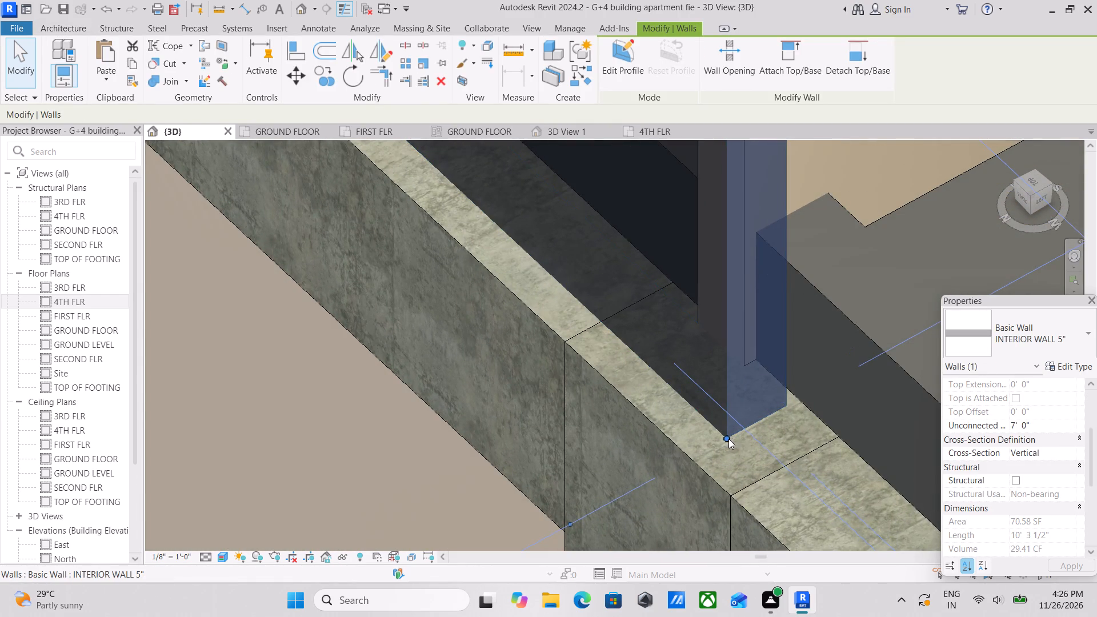
drag(727, 439, 703, 397)
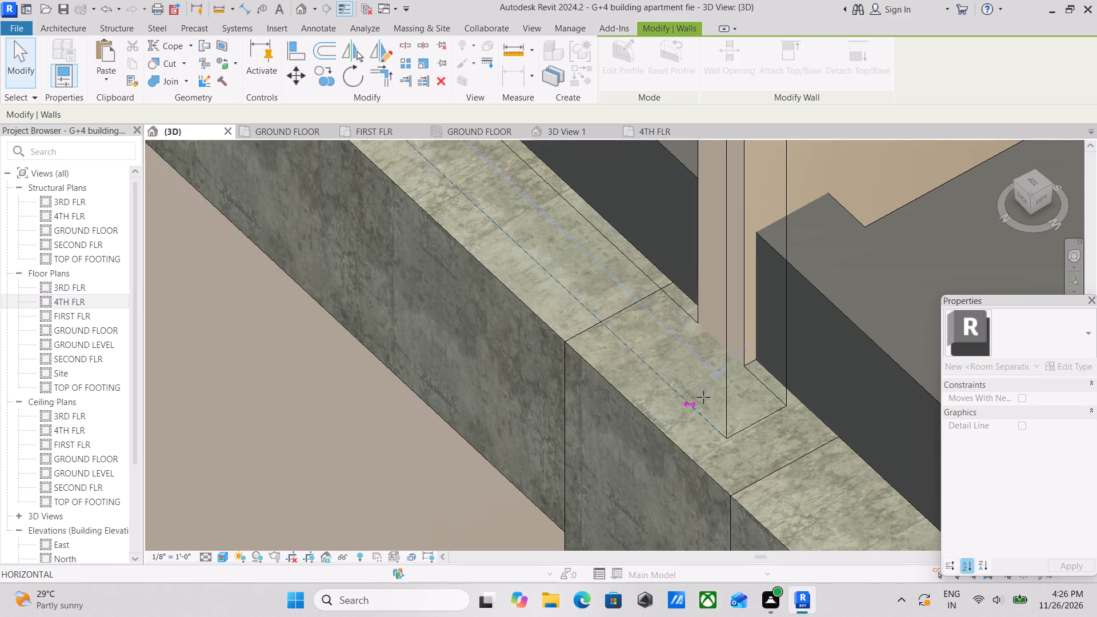
drag(703, 397, 711, 405)
key(Escape)
scroll(711, 405, down, 5)
key(Escape)
Reselect the stair enclosure's rear wall and pull its end back further at the rear-left corner.
scroll(814, 373, down, 1)
middle_drag(814, 373, 819, 490)
middle_drag(791, 318, 787, 384)
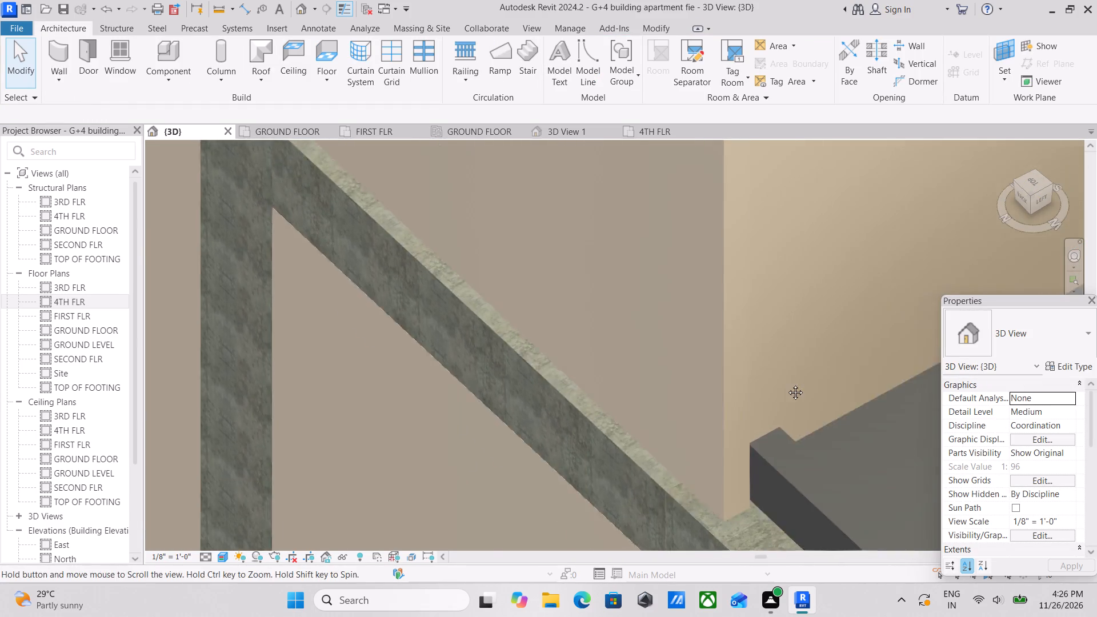
middle_drag(787, 384, 768, 459)
scroll(767, 447, down, 3)
scroll(727, 318, up, 2)
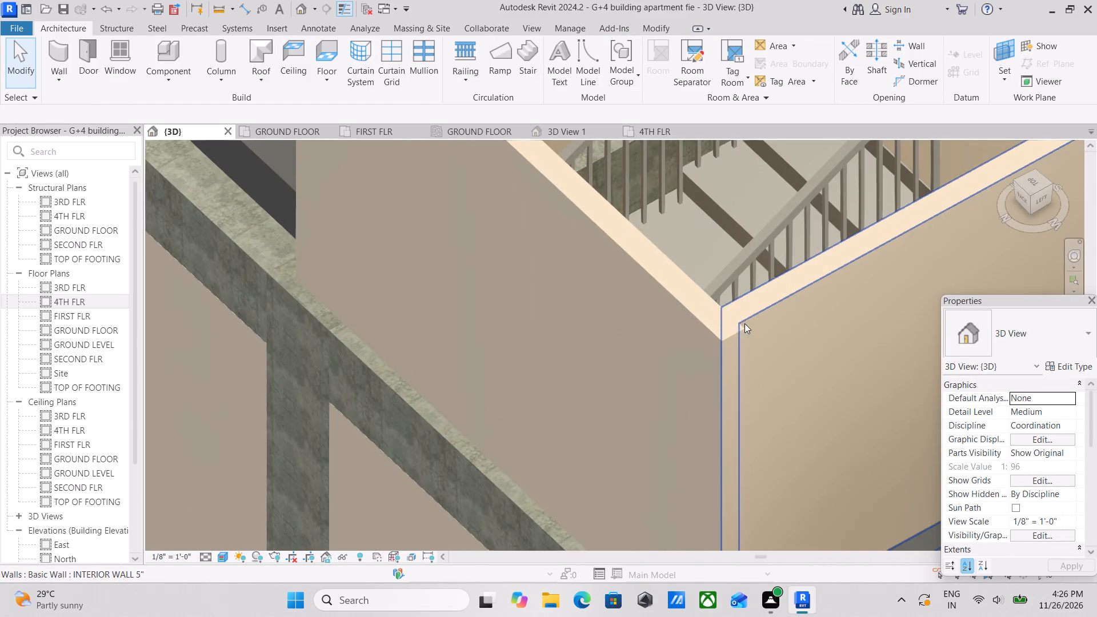
scroll(692, 333, up, 3)
click(767, 327)
scroll(767, 327, down, 1)
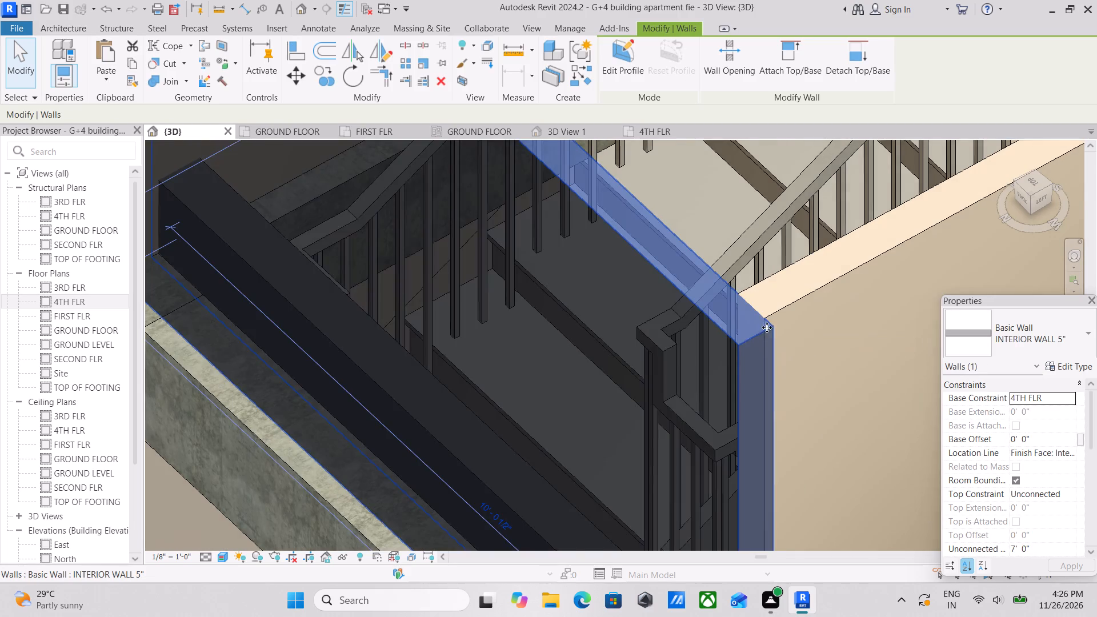
scroll(767, 327, down, 1)
middle_drag(767, 327, 763, 231)
scroll(750, 320, down, 1)
middle_drag(738, 373, 751, 218)
scroll(790, 408, up, 7)
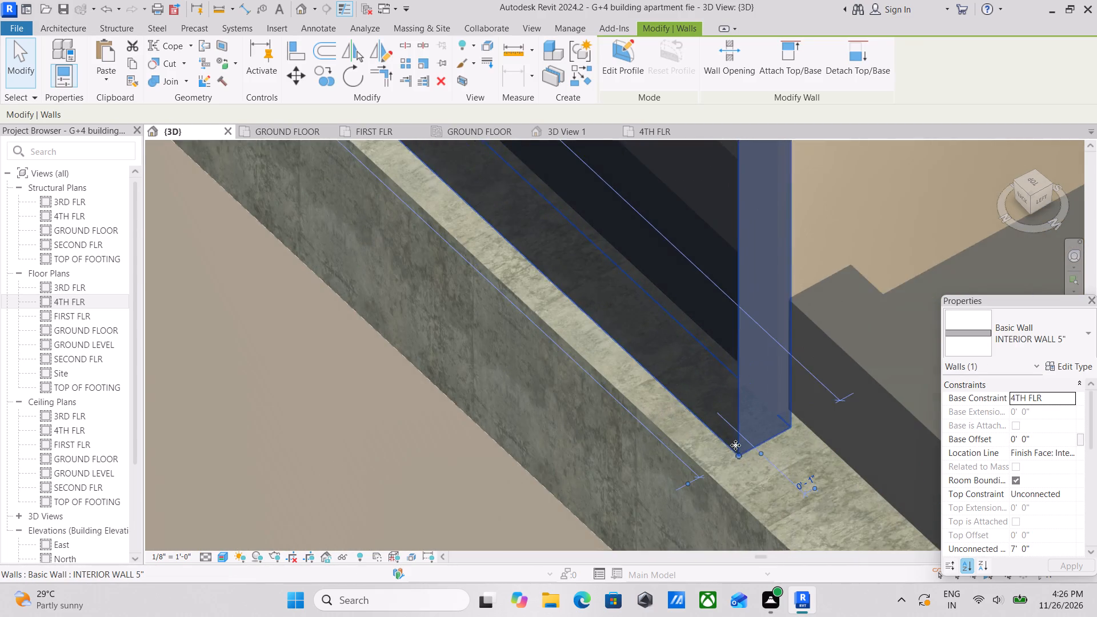
scroll(735, 445, up, 2)
drag(739, 458, 727, 448)
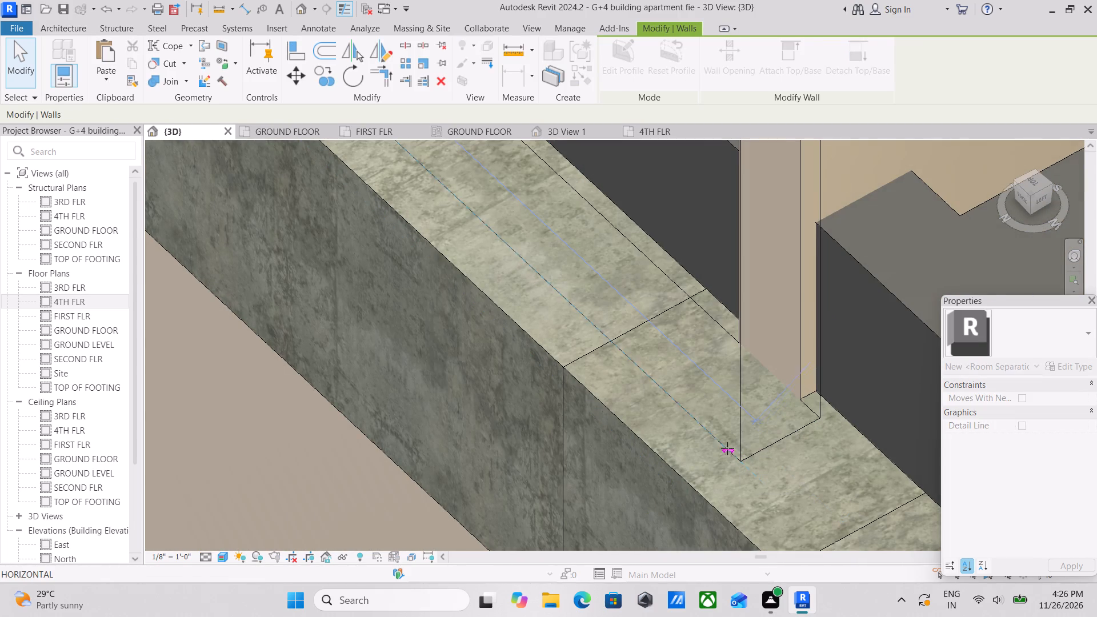
drag(727, 448, 720, 416)
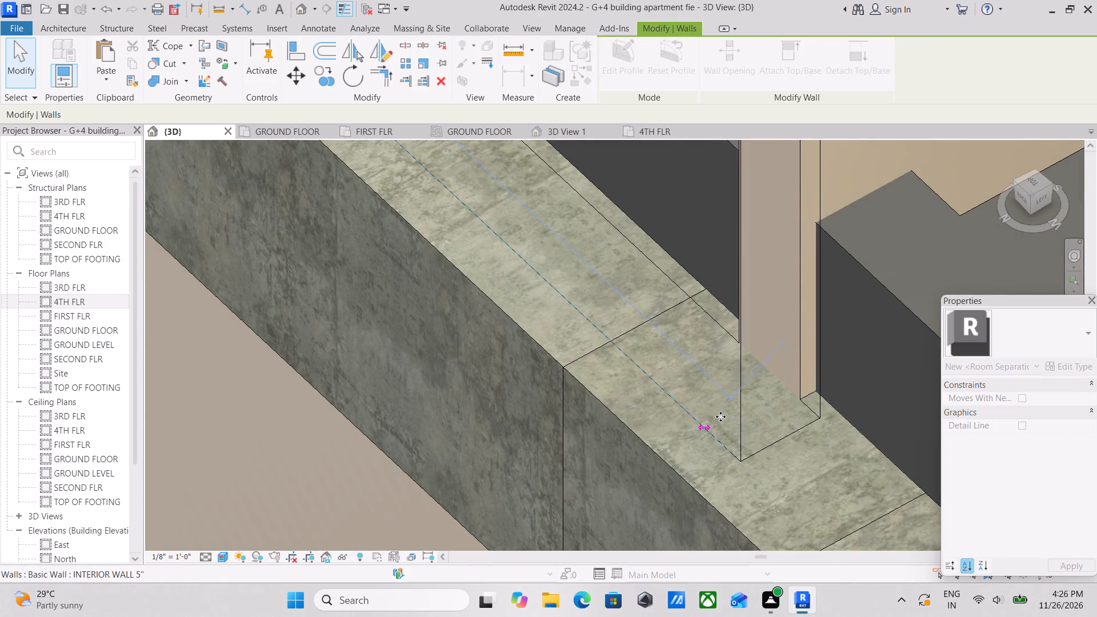
Stretch the rear wall's end outward past the outer face of the left side wall.
scroll(704, 434, up, 6)
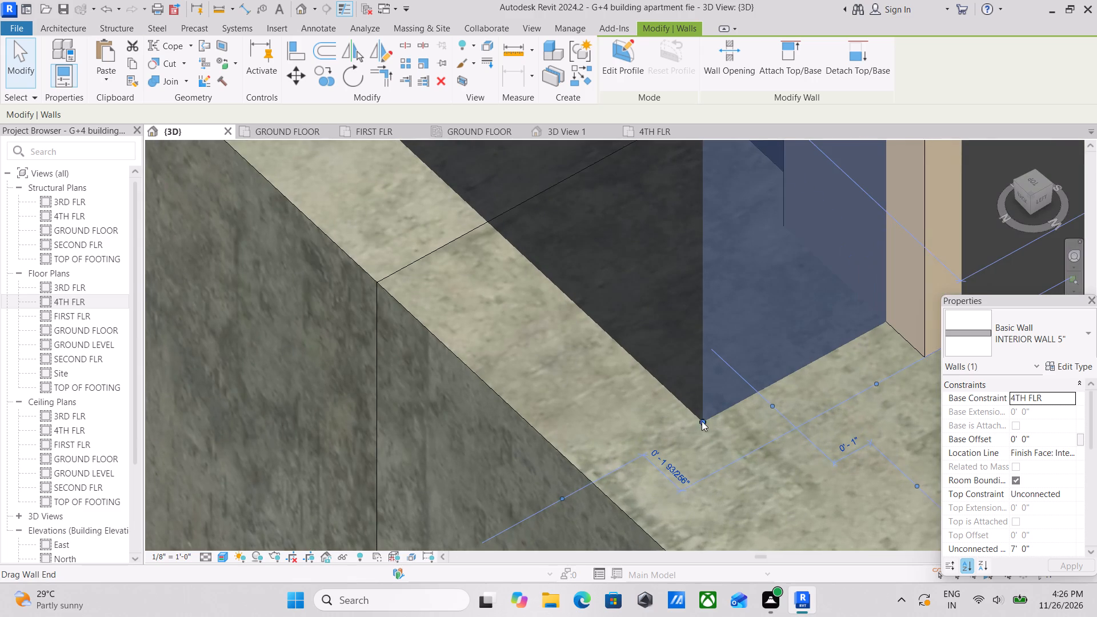
drag(702, 420, 747, 482)
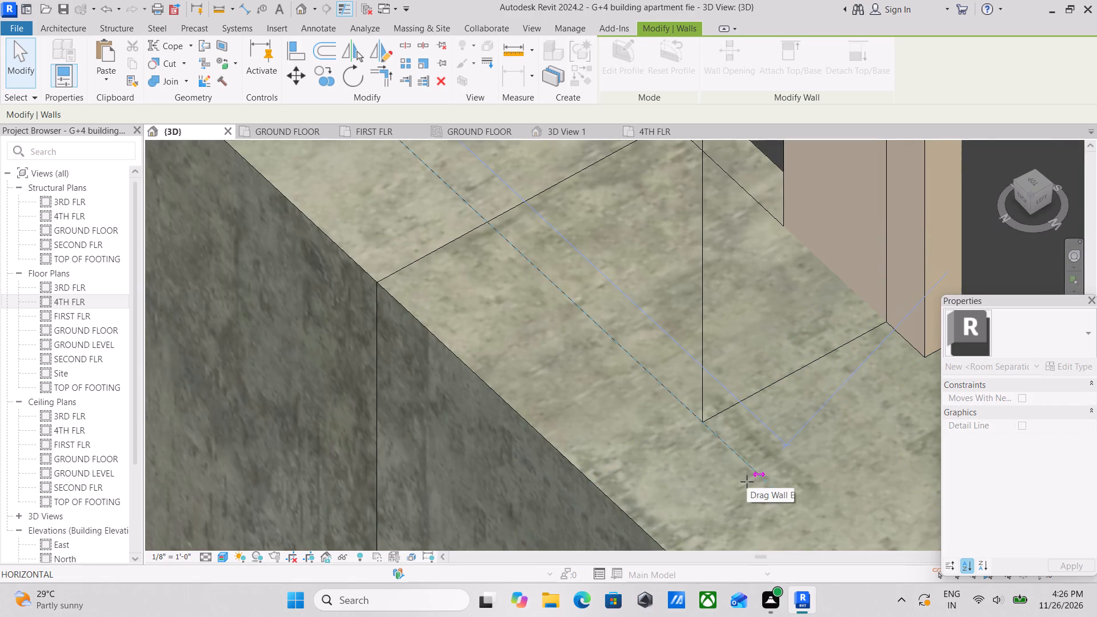
drag(747, 482, 750, 487)
middle_drag(763, 472, 636, 394)
scroll(740, 455, down, 1)
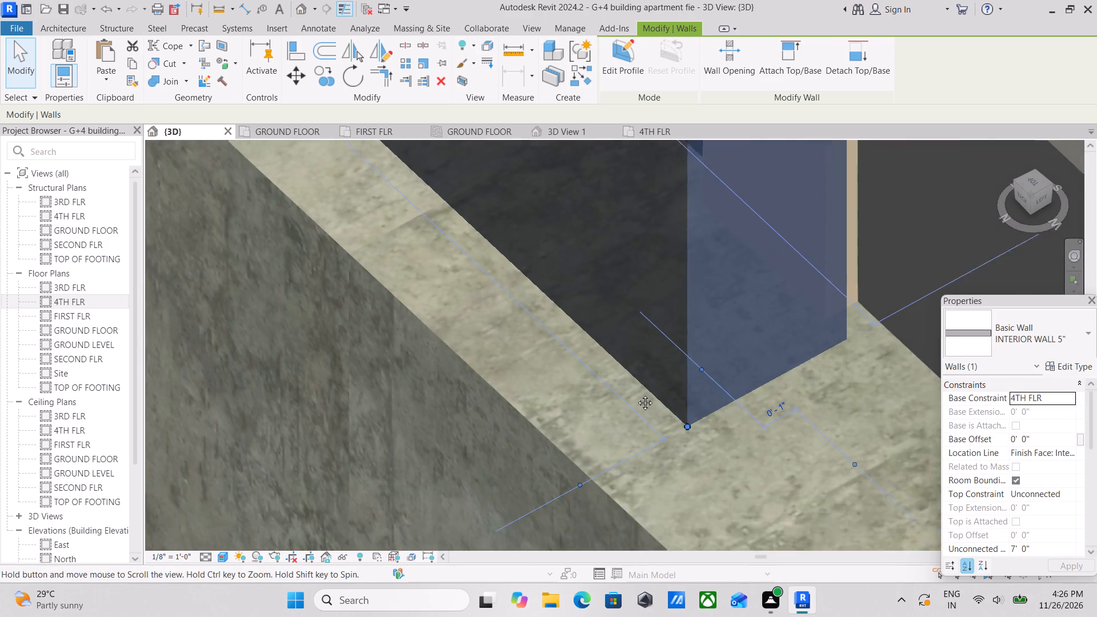
middle_drag(636, 394, 631, 390)
middle_drag(635, 406, 636, 440)
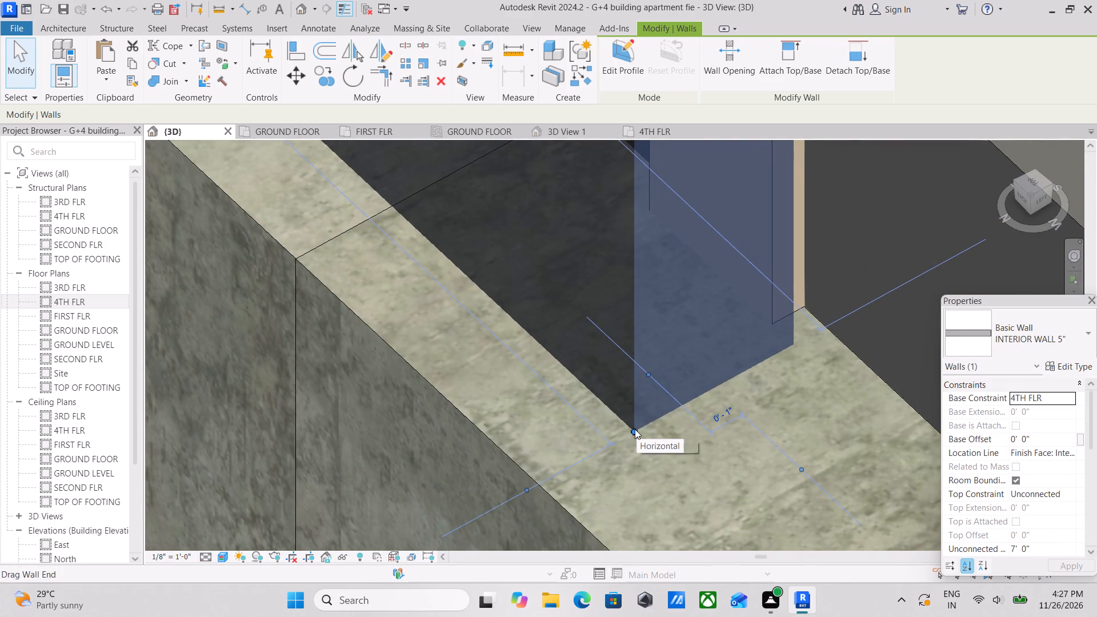
Pull the rear wall's end back nearly flush with the left side wall's outer face and check the corner.
drag(635, 429, 631, 400)
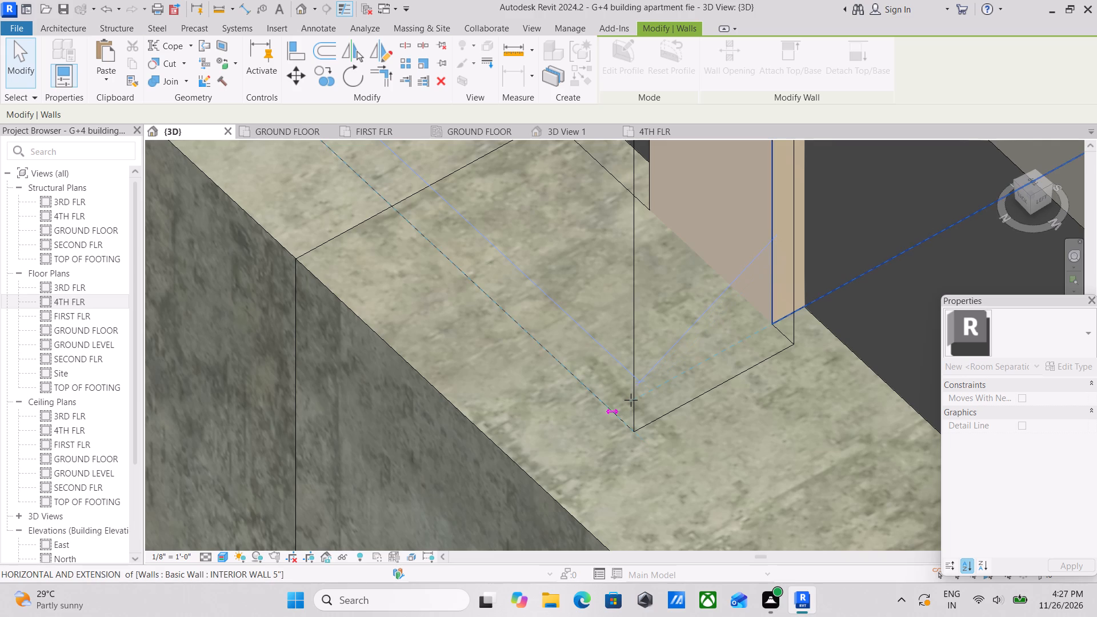
drag(631, 400, 625, 395)
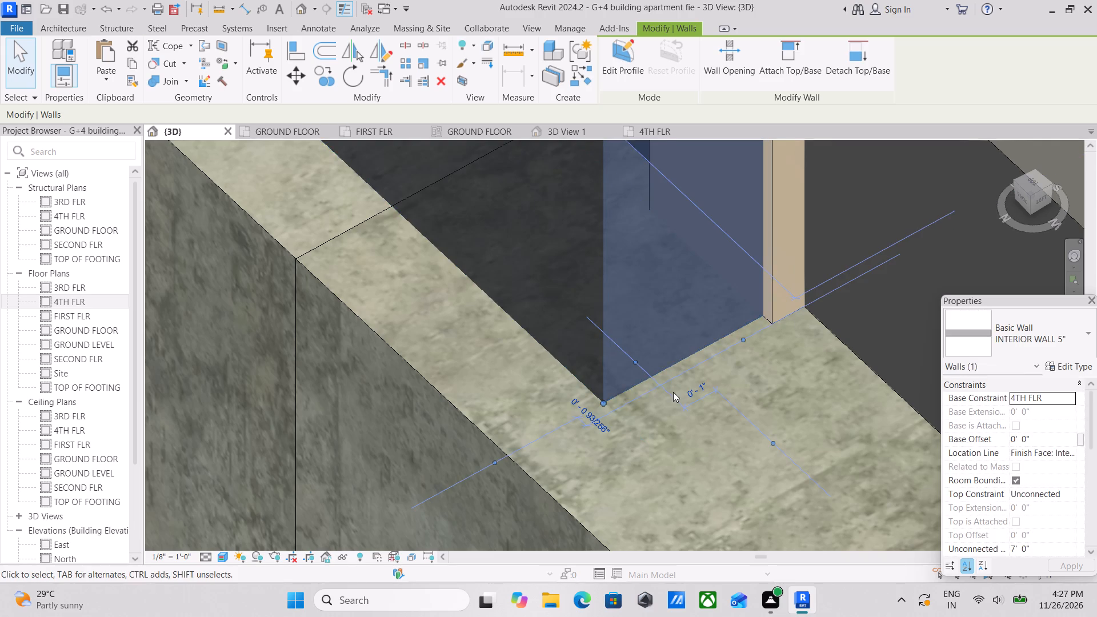
scroll(646, 394, up, 2)
middle_drag(705, 367, 655, 400)
scroll(585, 439, up, 2)
scroll(704, 381, up, 3)
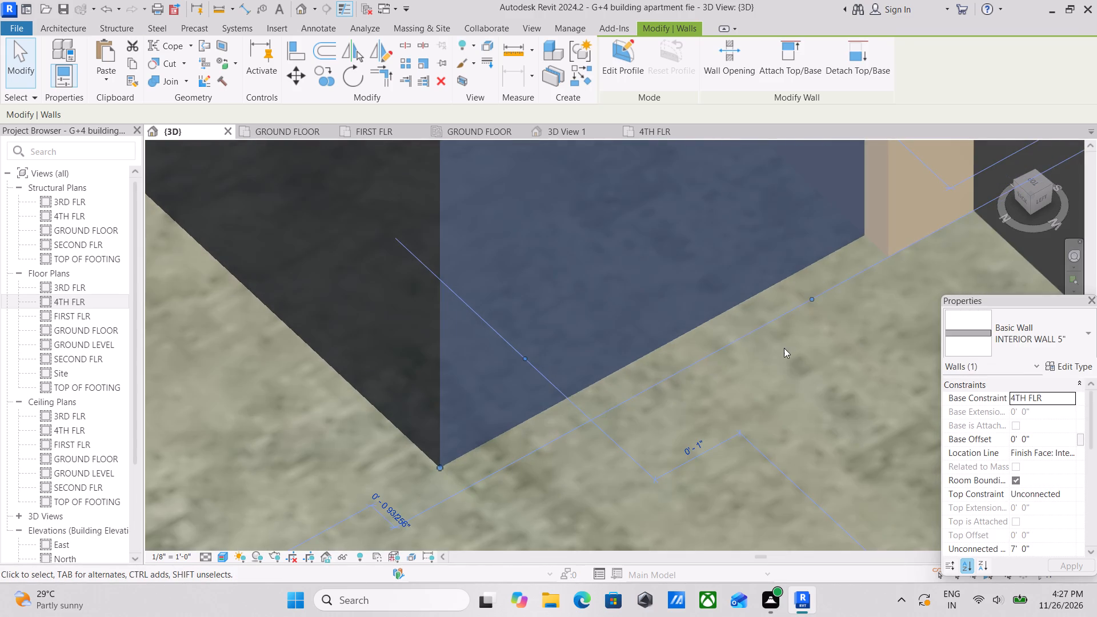
middle_drag(783, 348, 673, 377)
key(Escape)
middle_drag(600, 370, 702, 302)
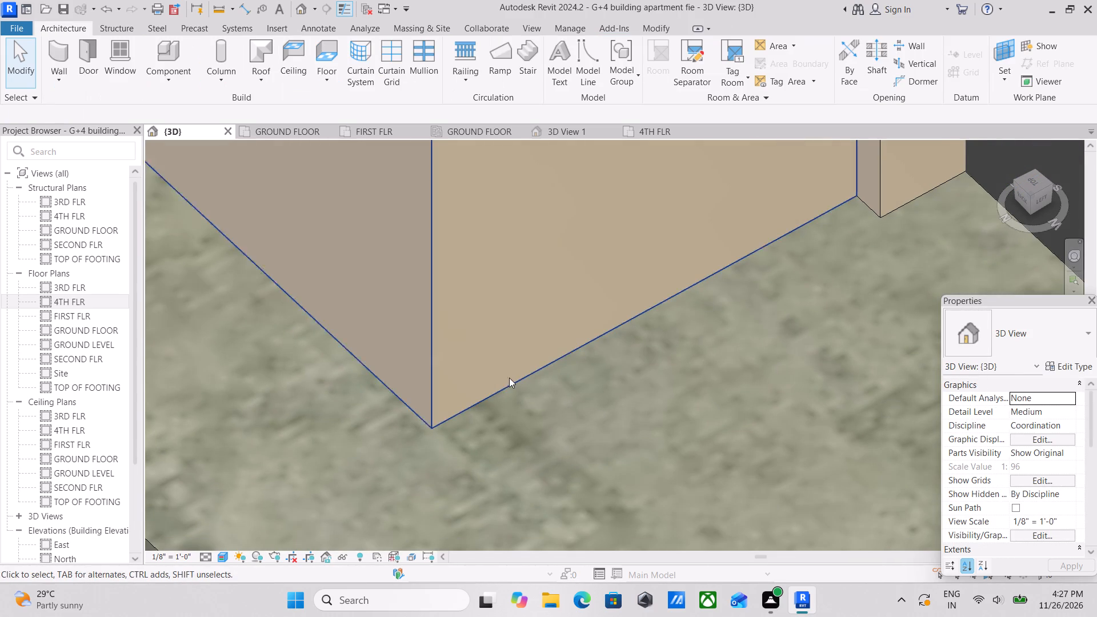
Reselect the stair enclosure's rear wall and stretch its end slightly outward, flush with the left side wall's outer face.
click(424, 364)
click(438, 356)
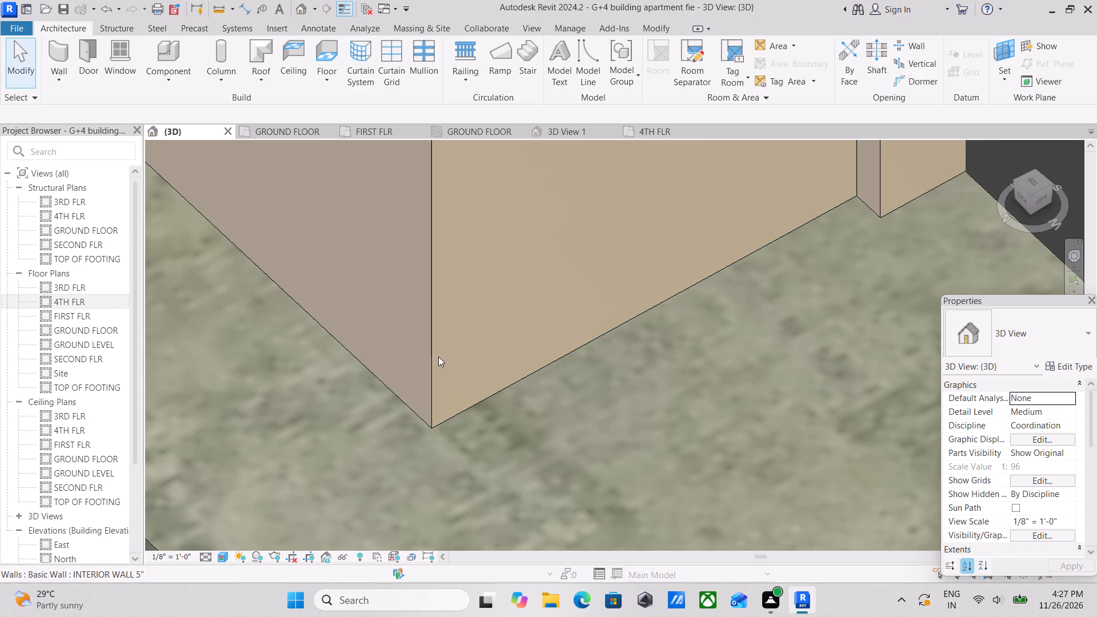
click(437, 356)
middle_drag(544, 364, 657, 363)
scroll(662, 362, down, 2)
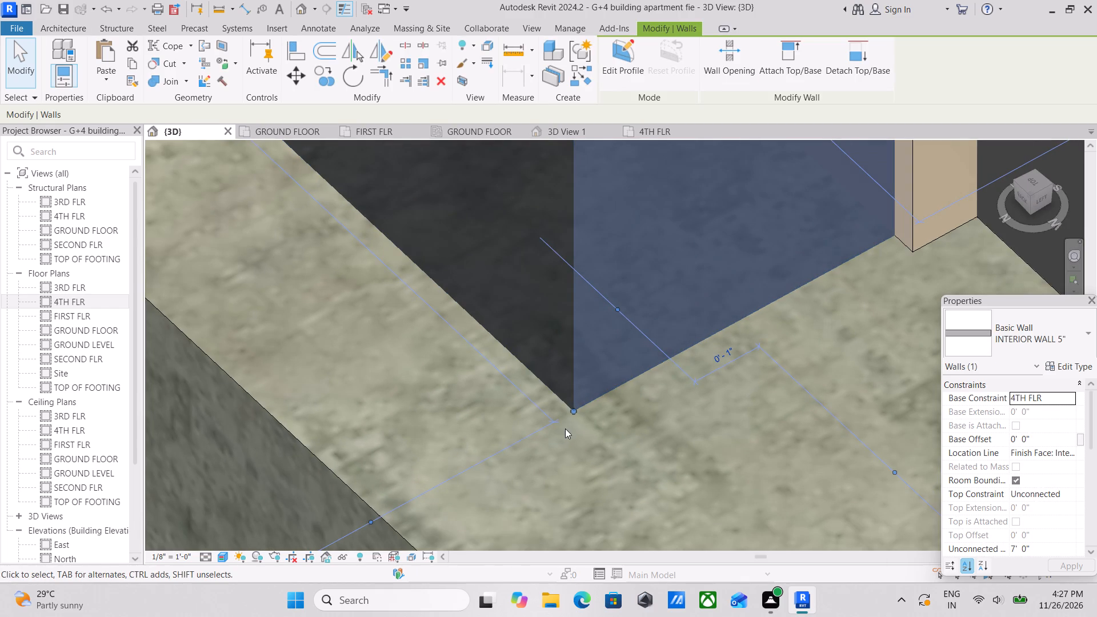
drag(572, 409, 580, 421)
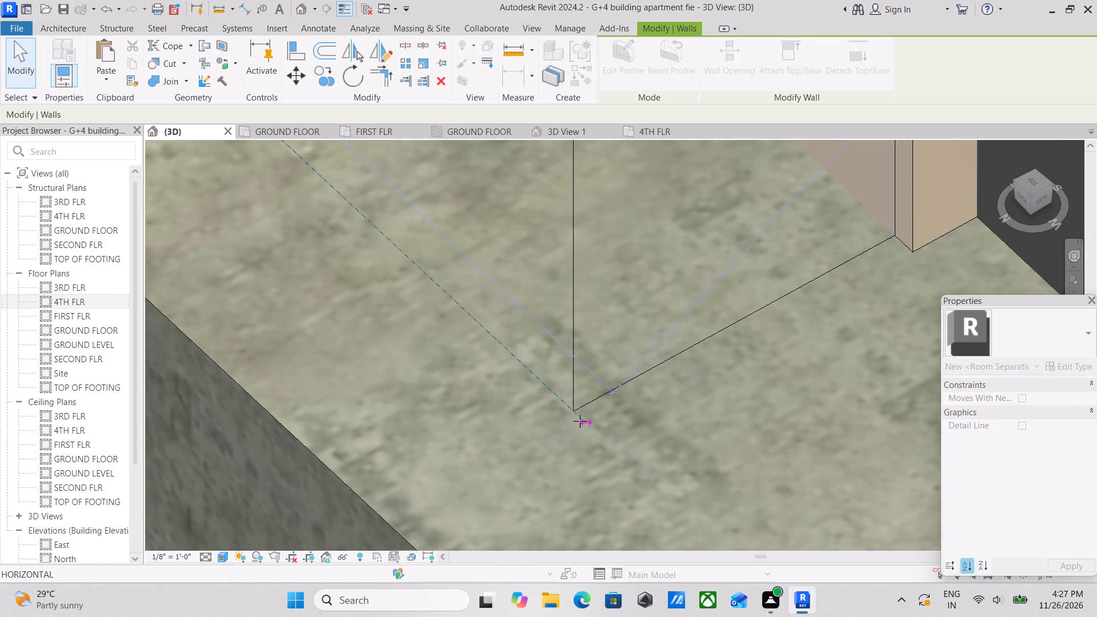
drag(580, 421, 583, 430)
key(Escape)
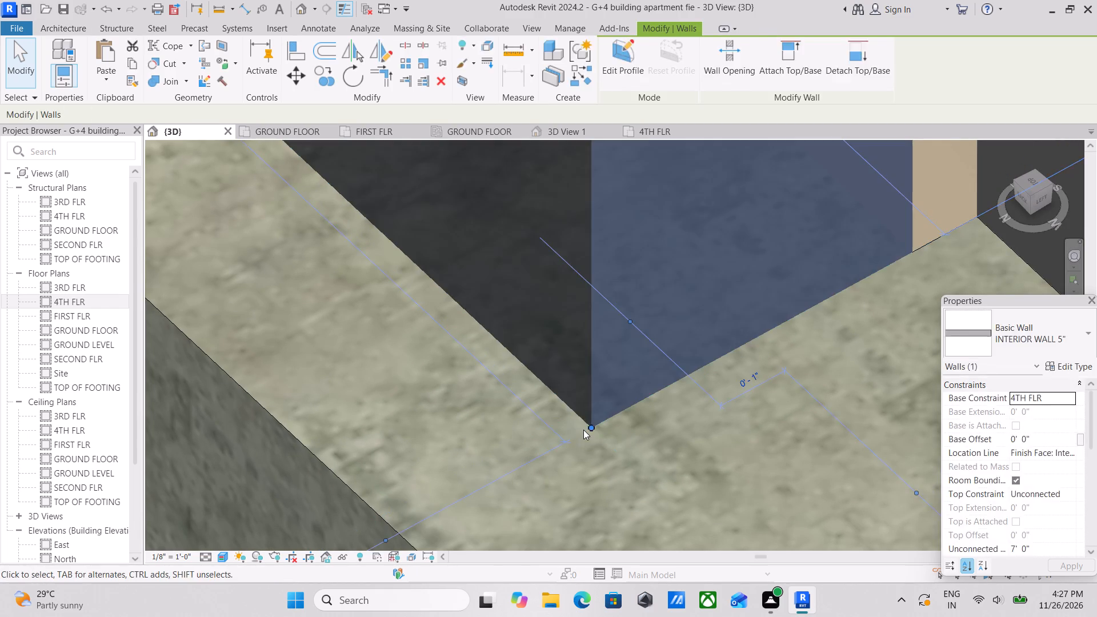
scroll(583, 430, down, 5)
key(Escape)
scroll(586, 428, down, 18)
key(Escape)
key(Escape)
key(Escape)
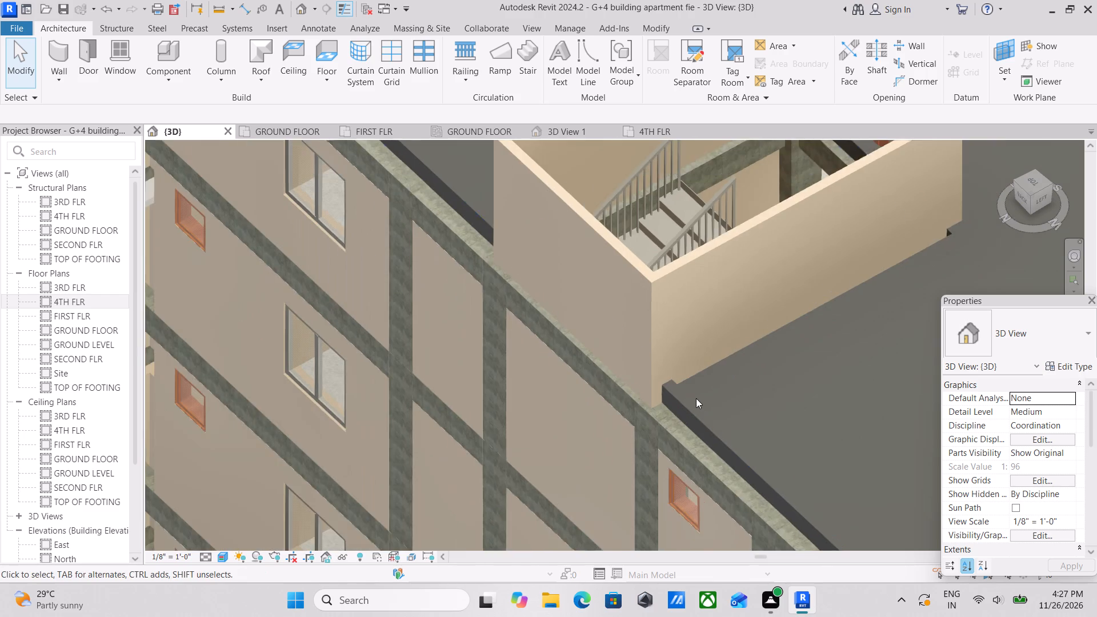
Examine the rooftop stair enclosure, the roof slab edges and the facades from all sides of the building in 3D.
scroll(696, 398, down, 6)
middle_drag(766, 359, 719, 346)
scroll(720, 348, down, 3)
middle_drag(728, 384, 650, 338)
middle_drag(730, 366, 678, 360)
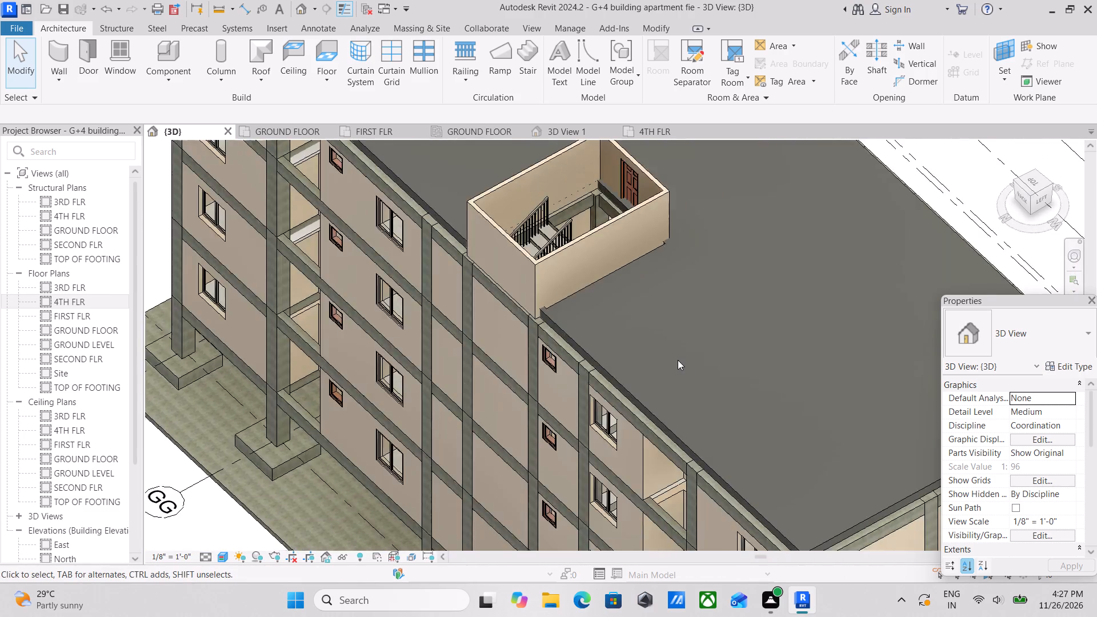
scroll(696, 373, down, 3)
shift+middle_drag(726, 401, 898, 267)
shift+middle_drag(623, 370, 671, 336)
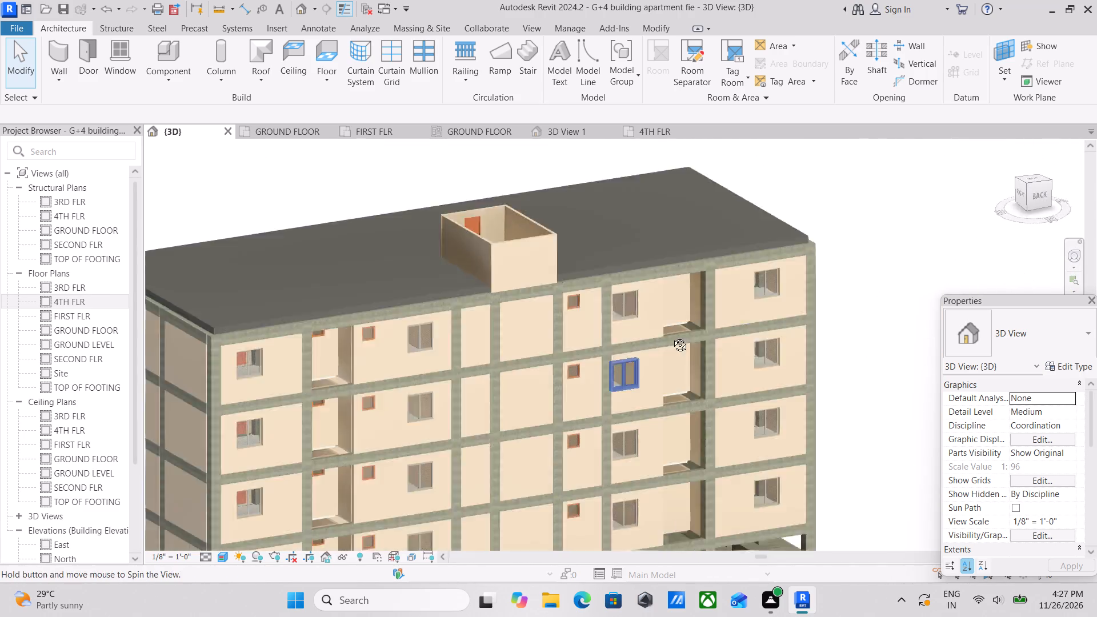
shift+middle_drag(671, 336, 739, 301)
shift+middle_drag(592, 358, 728, 316)
middle_drag(538, 363, 675, 406)
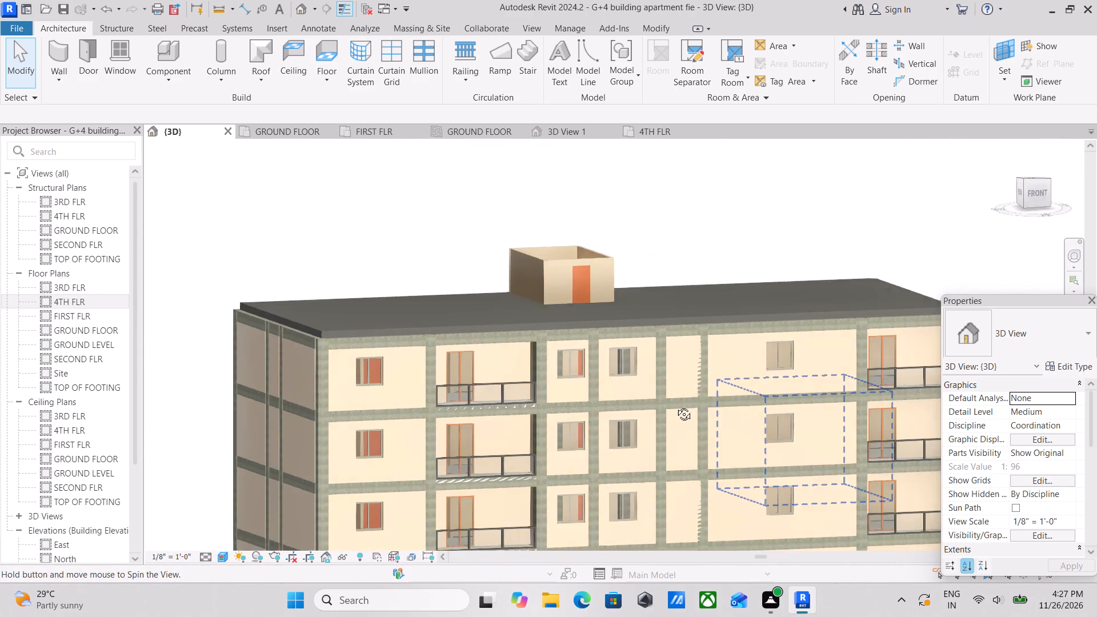
middle_drag(675, 406, 656, 414)
shift+middle_drag(656, 414, 759, 397)
shift+middle_drag(753, 381, 792, 388)
shift+middle_drag(765, 387, 647, 394)
shift+middle_drag(673, 384, 641, 394)
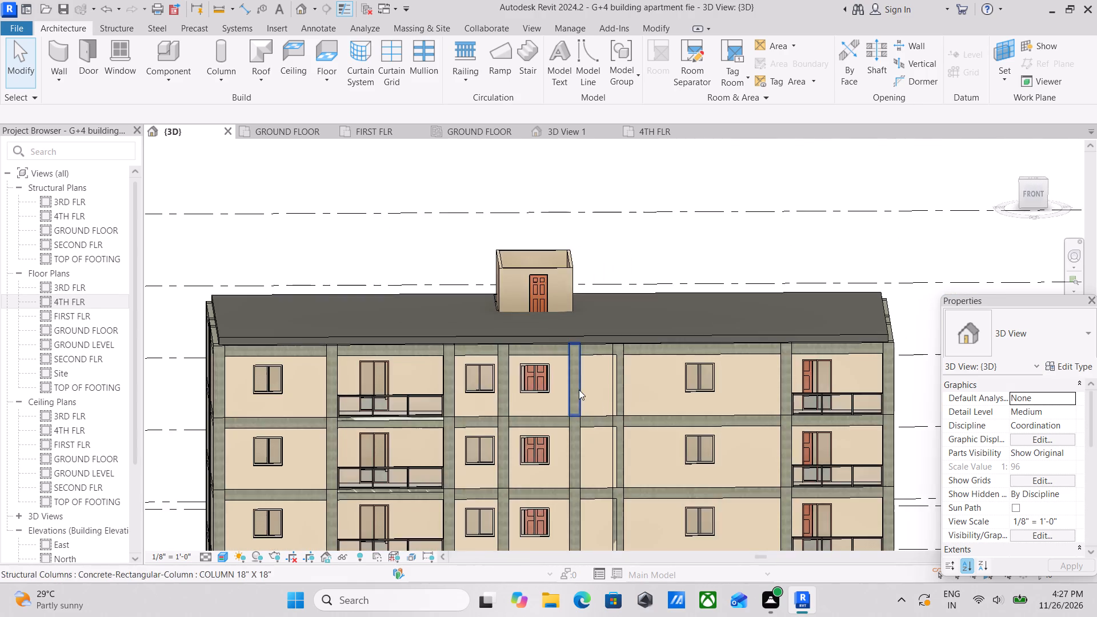
middle_drag(579, 390, 612, 423)
shift+middle_drag(548, 410, 643, 411)
scroll(643, 411, down, 1)
middle_drag(643, 411, 643, 423)
scroll(727, 422, up, 3)
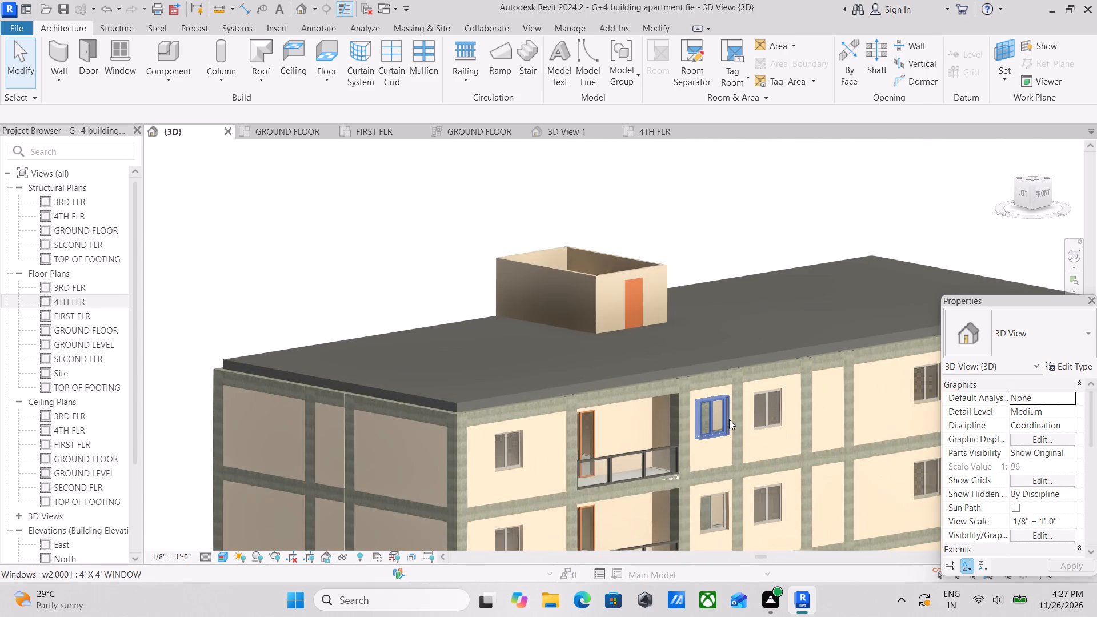
shift+middle_drag(723, 414, 743, 403)
scroll(735, 408, up, 3)
scroll(671, 453, up, 2)
middle_drag(652, 391, 630, 256)
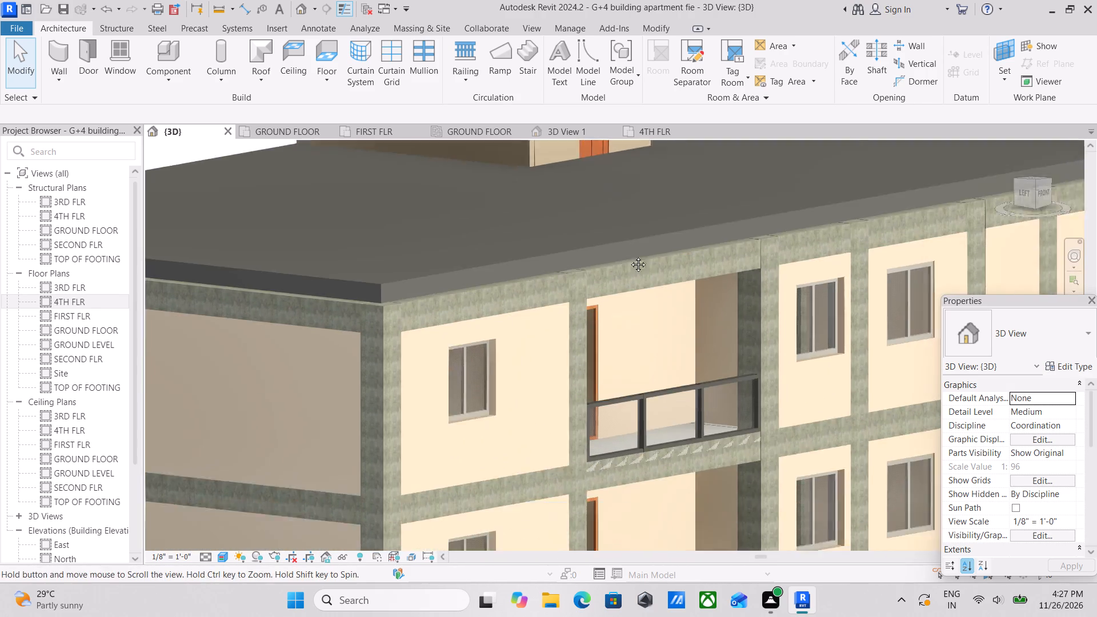
middle_drag(630, 256, 630, 253)
scroll(716, 451, down, 1)
middle_drag(712, 448, 699, 289)
shift+scroll(694, 295, down, 7)
middle_drag(692, 335, 714, 404)
scroll(713, 398, down, 3)
middle_drag(713, 398, 715, 527)
scroll(606, 344, up, 4)
middle_drag(667, 364, 578, 327)
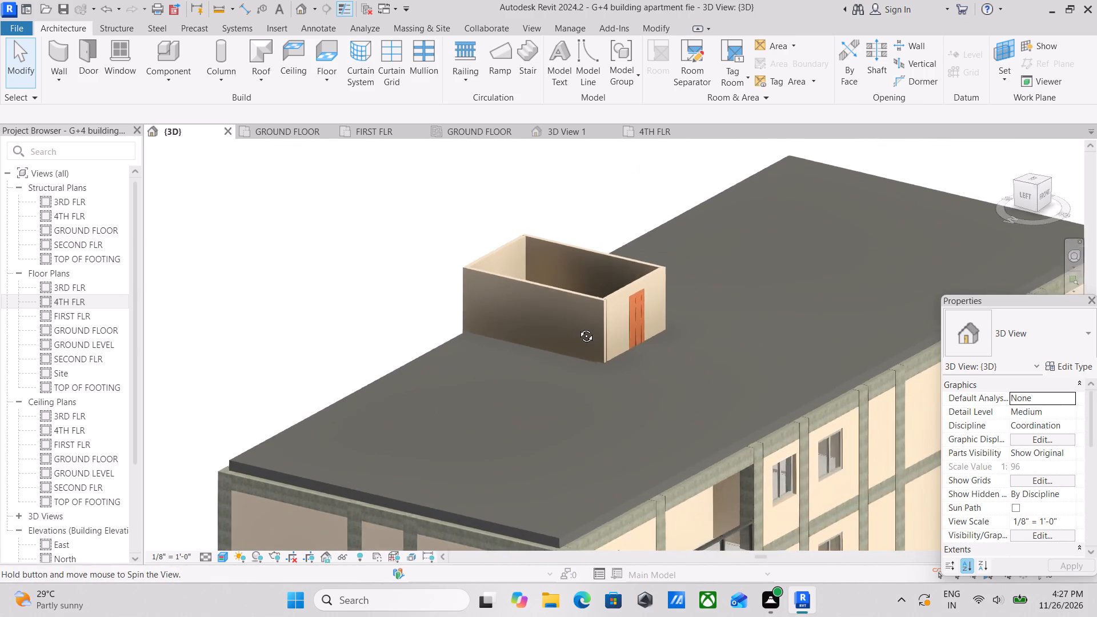
middle_drag(578, 327, 573, 328)
shift+middle_drag(583, 370, 552, 356)
middle_drag(451, 378, 616, 296)
middle_drag(487, 345, 535, 365)
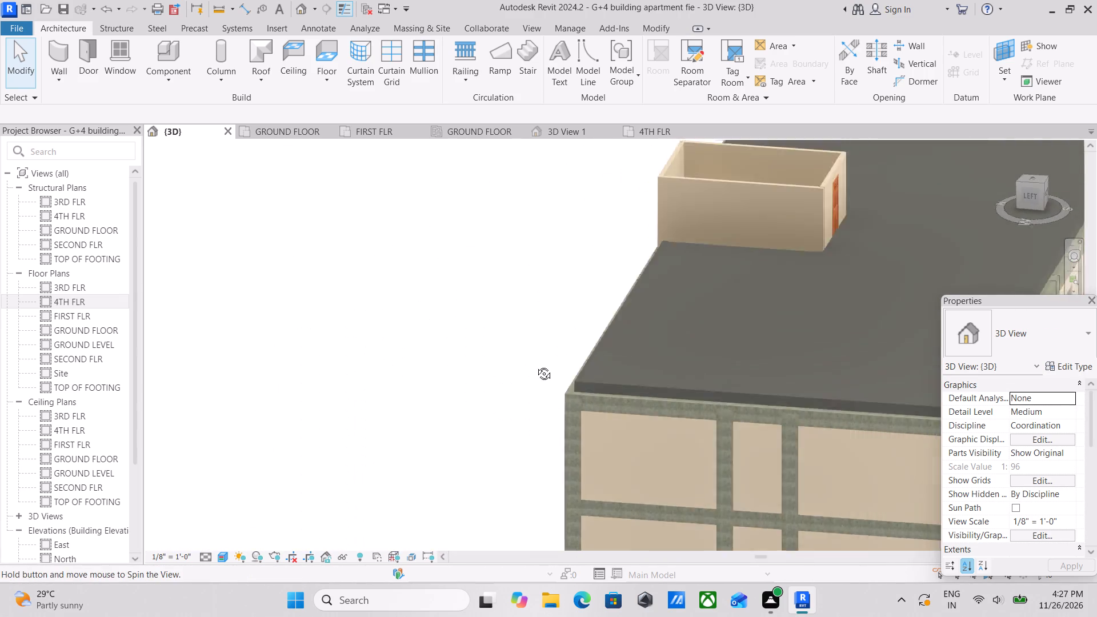
middle_drag(535, 365, 492, 372)
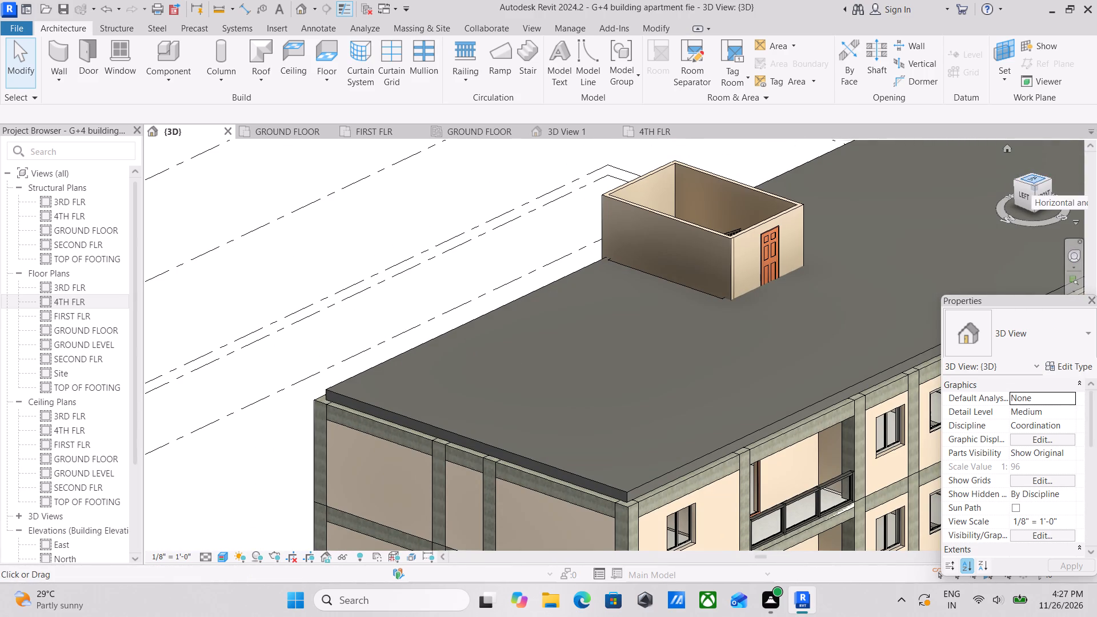
In the 4TH FLR floor plan, start an INTERIOR WALL 5" wall with an unconnected height of 3' 0".
click(638, 133)
scroll(533, 367, down, 3)
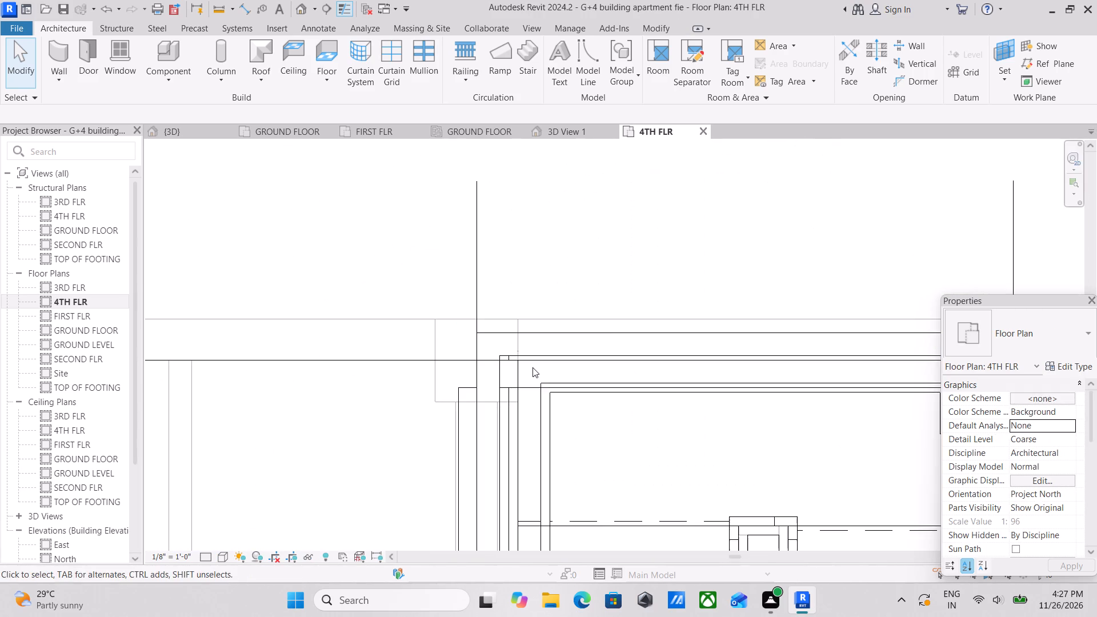
scroll(533, 367, down, 2)
middle_drag(533, 367, 632, 224)
scroll(634, 221, down, 2)
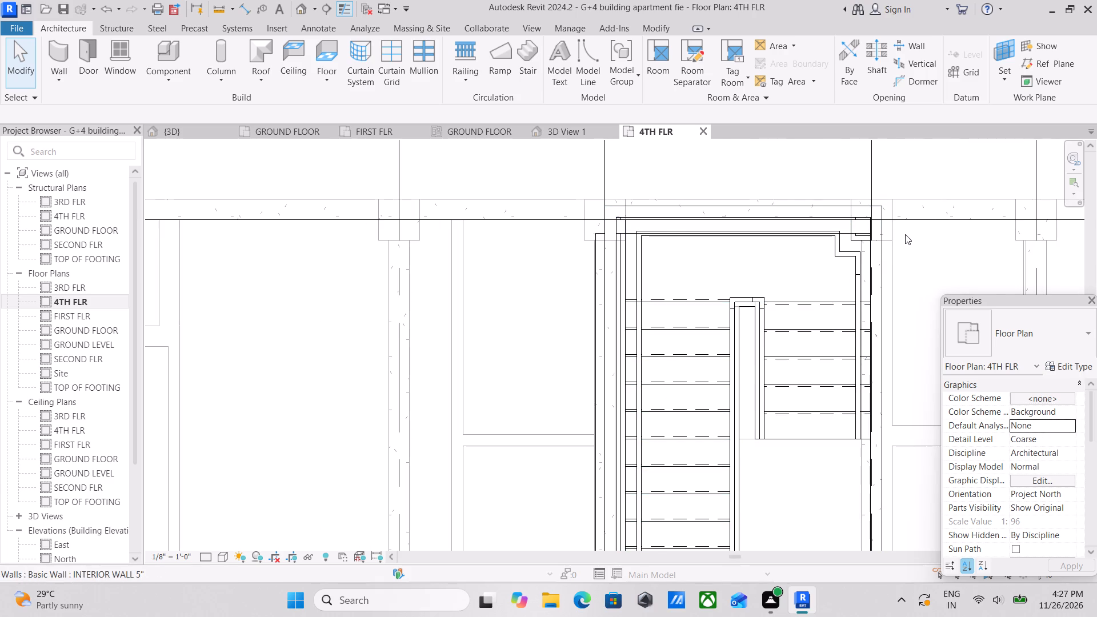
scroll(905, 234, down, 6)
scroll(441, 287, down, 1)
middle_drag(445, 286, 574, 277)
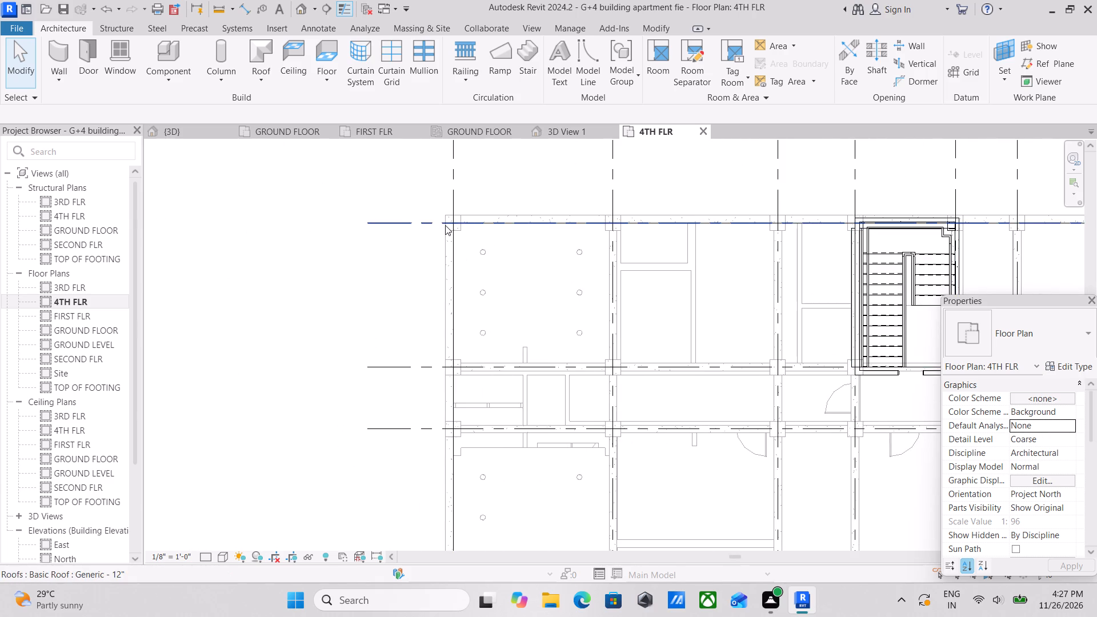
scroll(446, 223, up, 2)
middle_drag(464, 270, 515, 274)
text(WA)
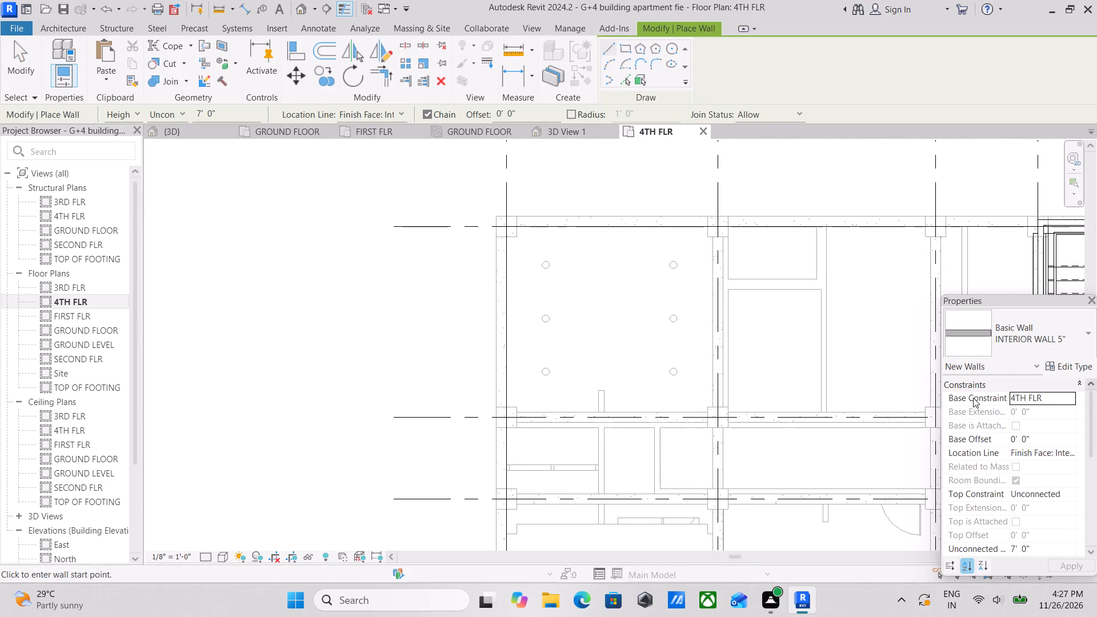
scroll(1050, 458, up, 2)
scroll(1054, 448, down, 1)
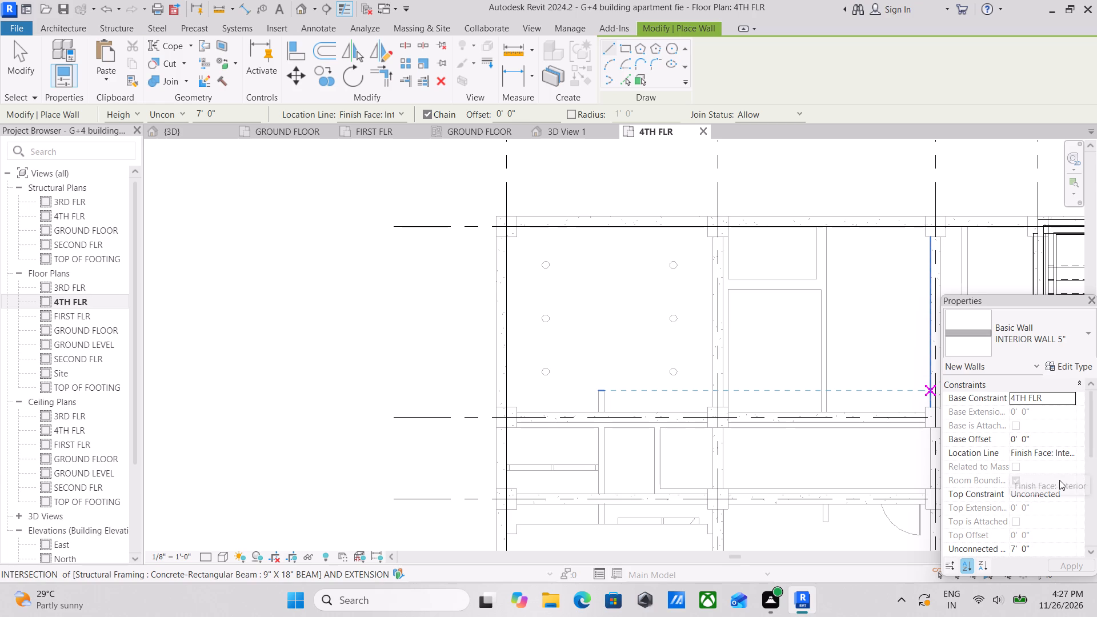
click(1053, 521)
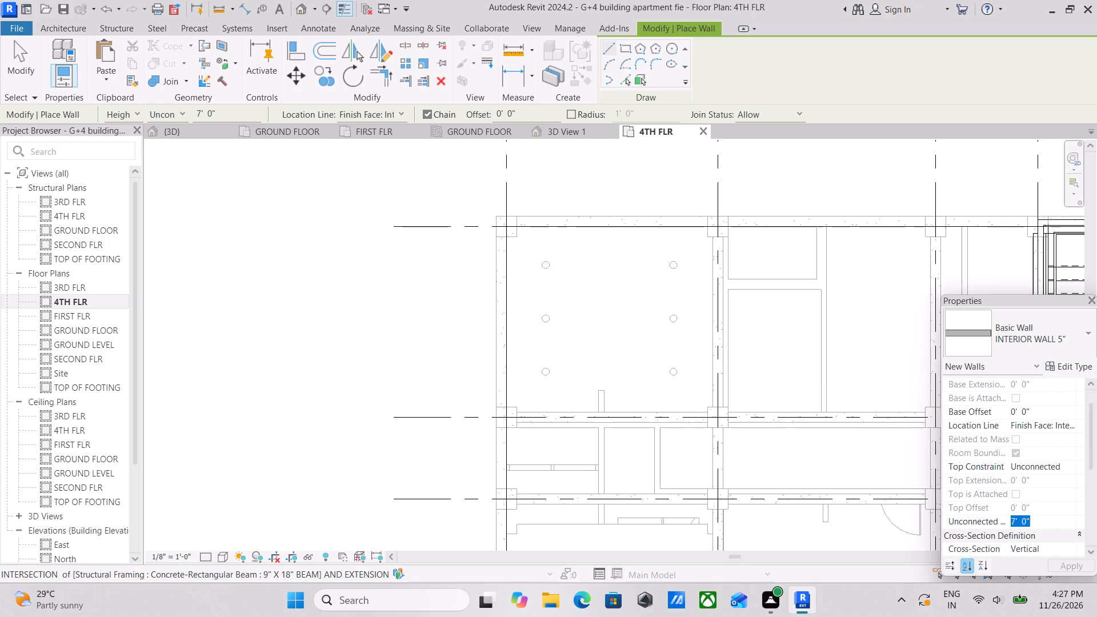
key(3)
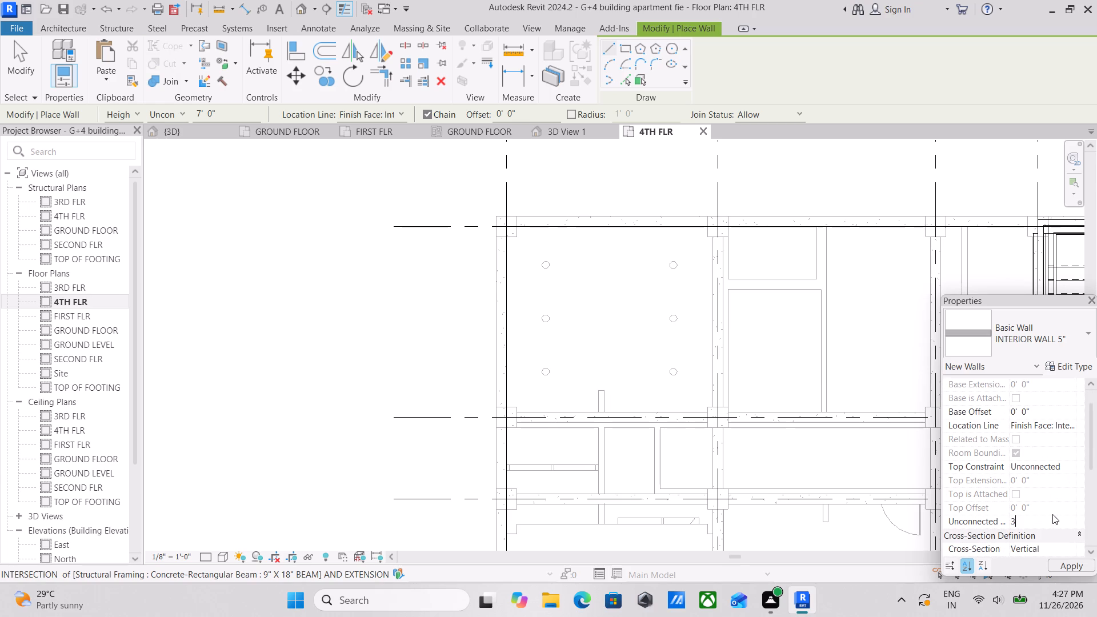
key(apostrophe)
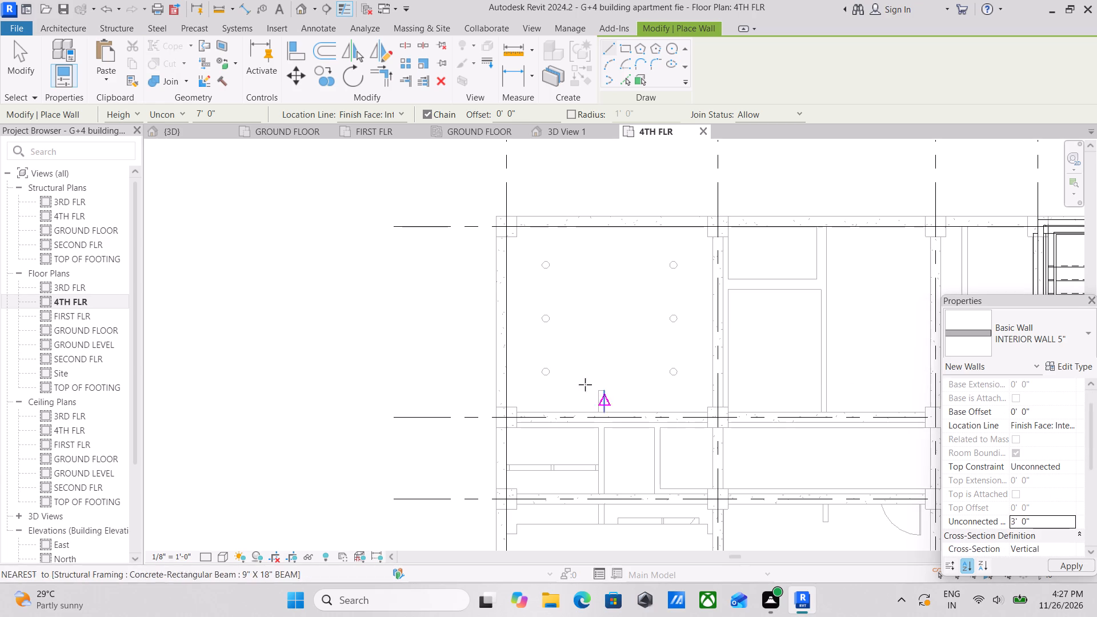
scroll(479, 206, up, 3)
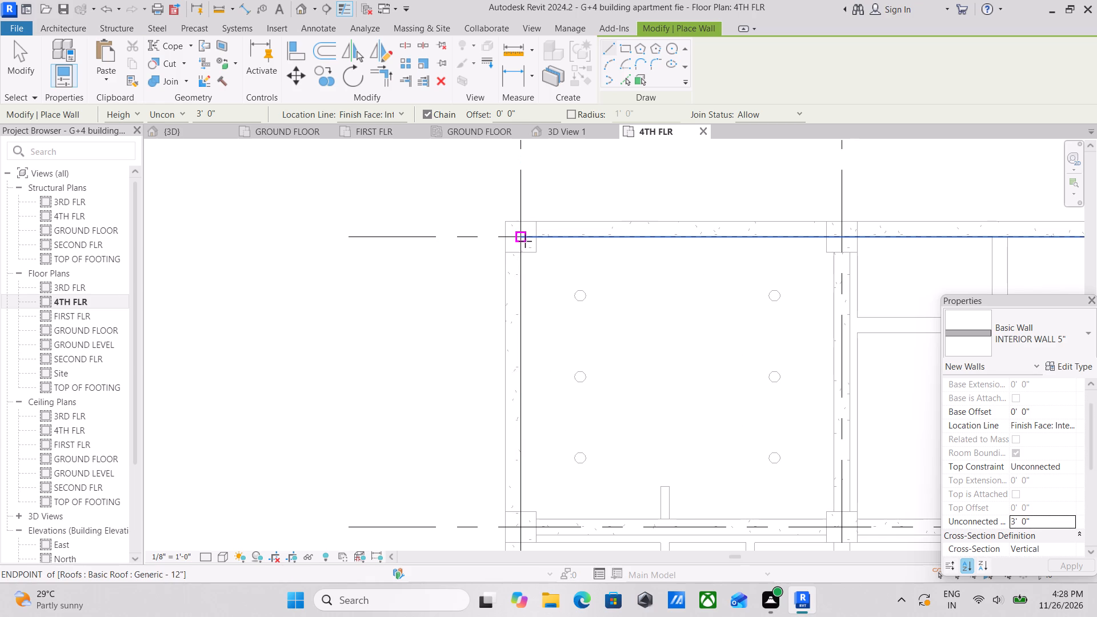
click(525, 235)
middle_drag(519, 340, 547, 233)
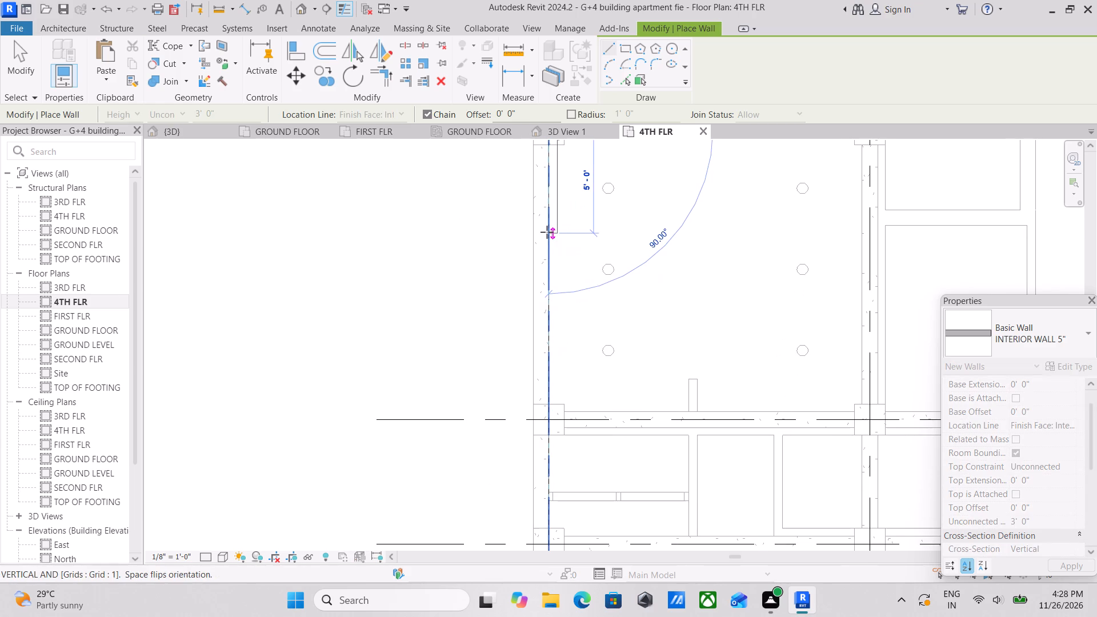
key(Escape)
Draw the 3' parapet wall about 93' 2" long along the building's rear edge, between the outer corners of the two end columns.
middle_drag(521, 191, 518, 422)
scroll(544, 332, up, 3)
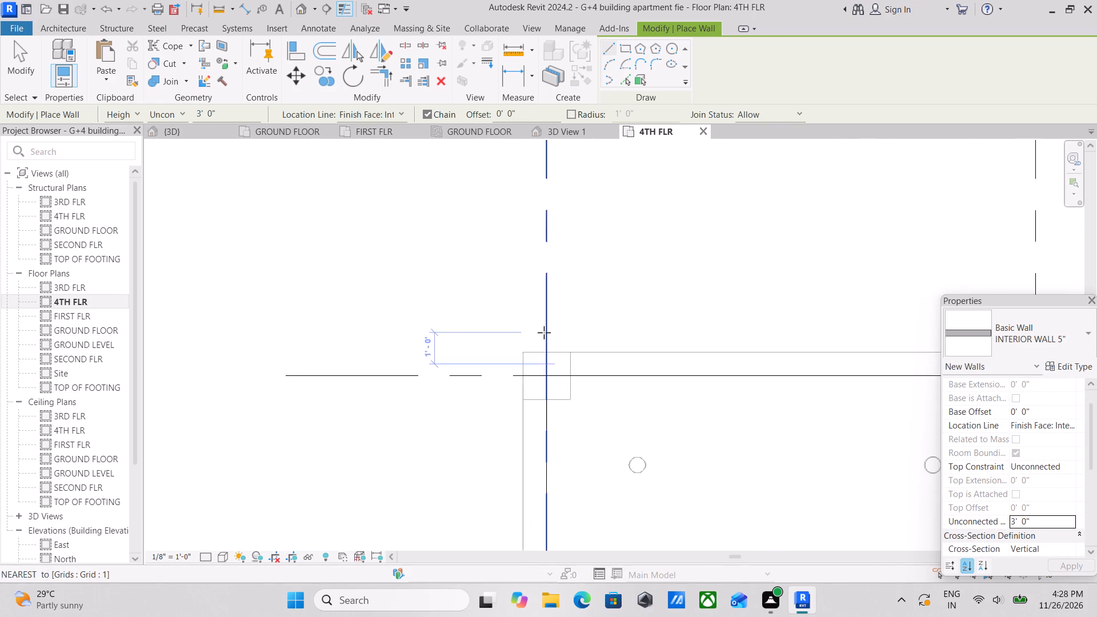
scroll(550, 358, up, 2)
click(512, 353)
middle_drag(695, 330, 516, 325)
key(space)
middle_drag(635, 322, 361, 354)
middle_drag(744, 366, 309, 367)
middle_drag(1006, 348, 420, 339)
middle_drag(712, 339, 627, 343)
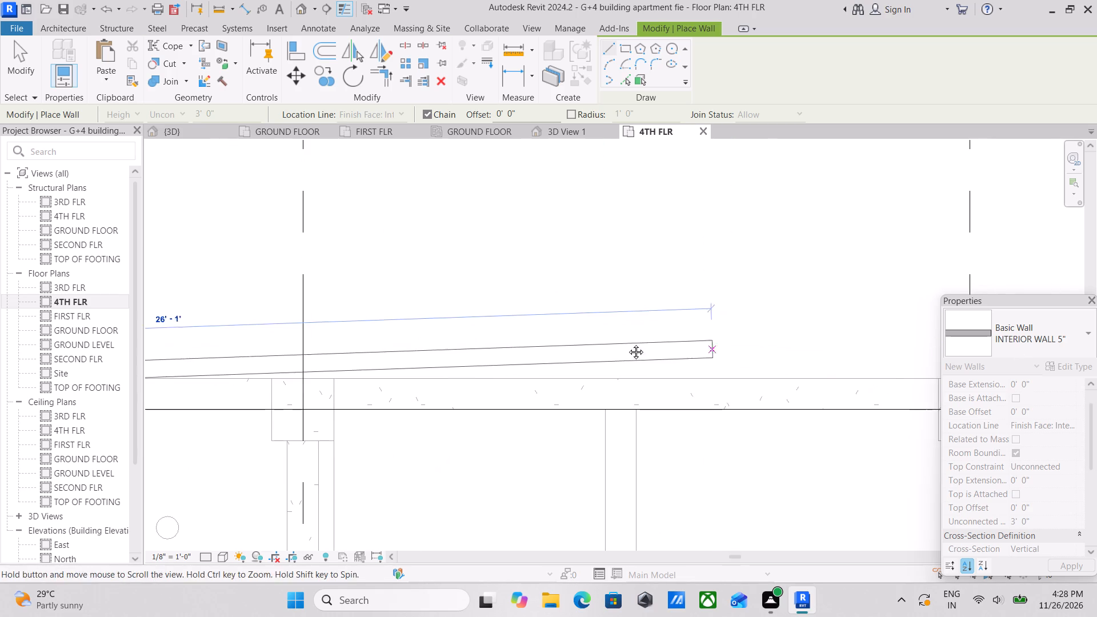
middle_drag(627, 343, 399, 344)
scroll(587, 387, down, 3)
middle_drag(587, 387, 413, 378)
middle_drag(723, 371, 495, 369)
middle_drag(758, 371, 427, 374)
middle_drag(736, 373, 490, 375)
middle_drag(715, 378, 479, 379)
middle_drag(700, 380, 492, 380)
middle_drag(688, 378, 595, 378)
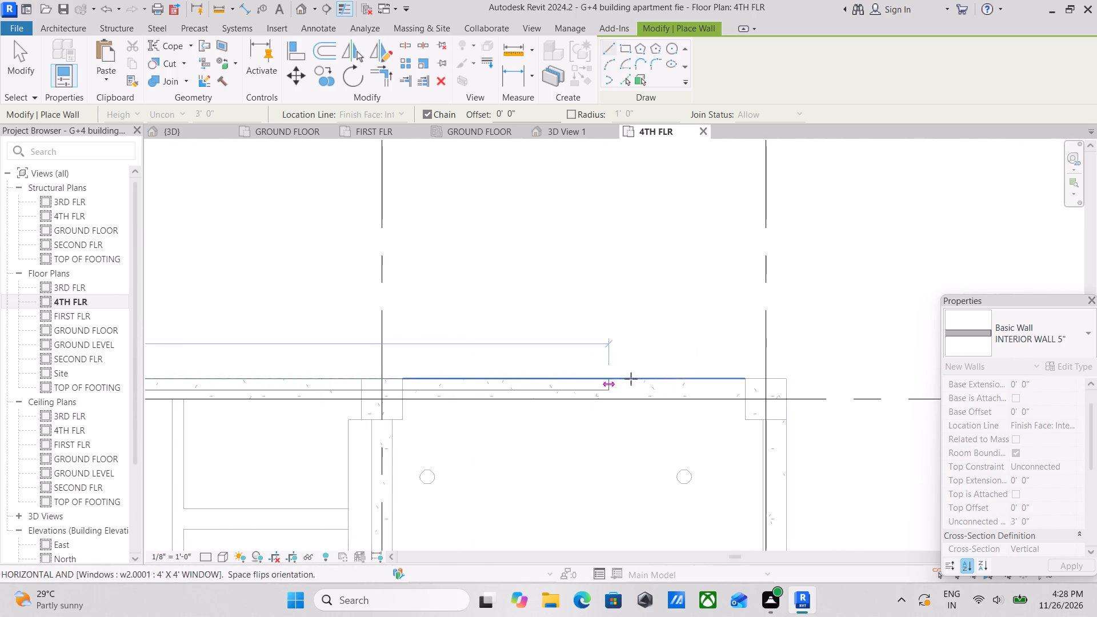
scroll(760, 384, up, 2)
click(793, 380)
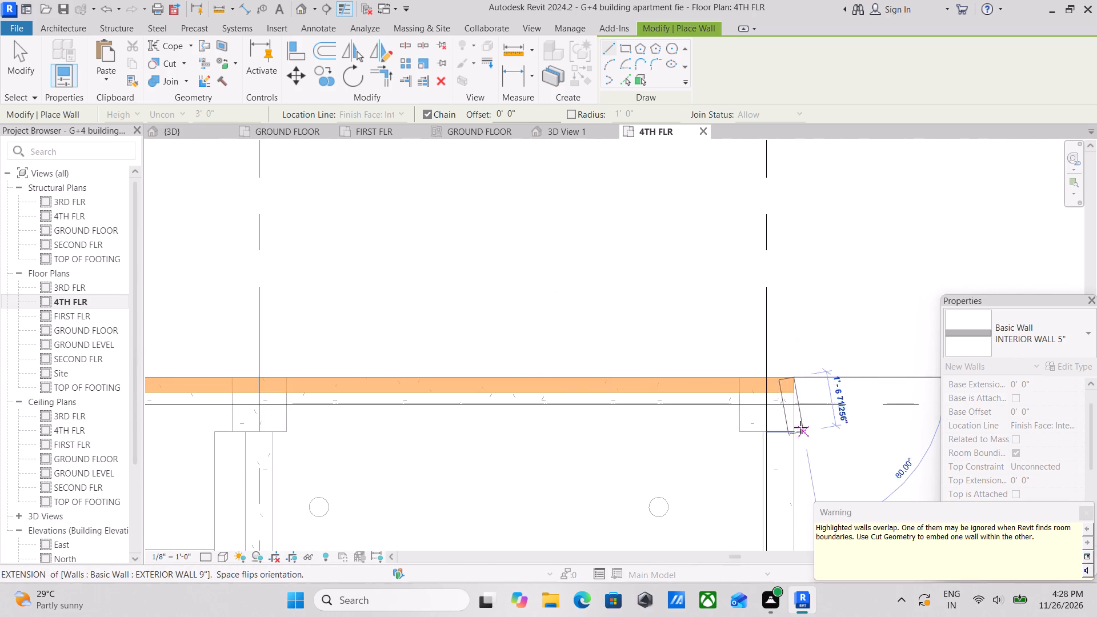
key(Escape)
key(Escape)
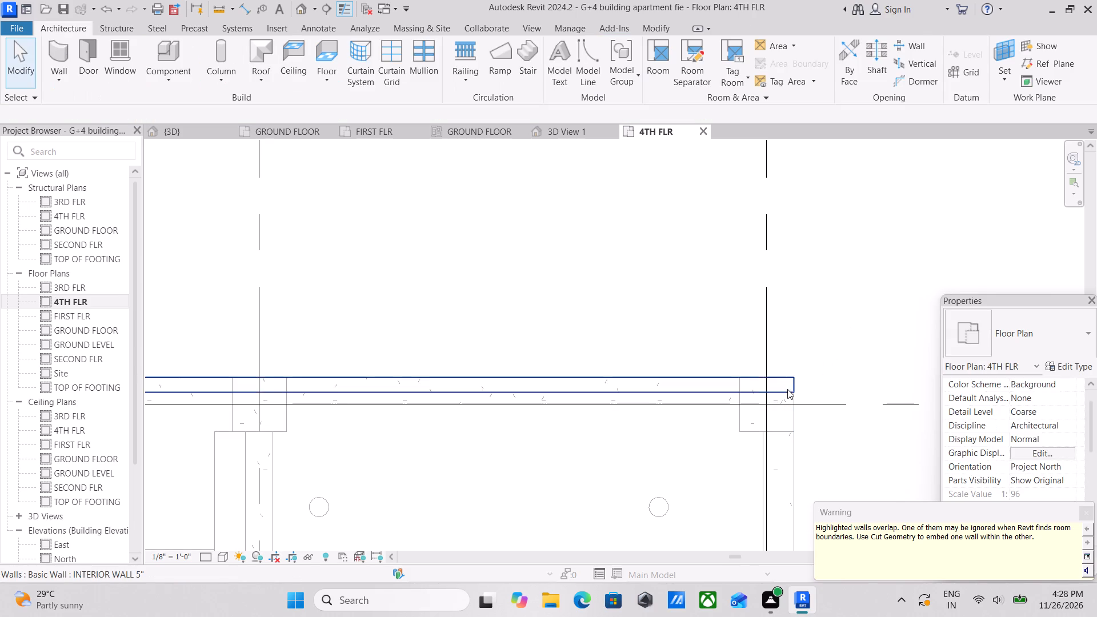
Review the new rear parapet wall's properties and examine the wall along the roof edge in the 3D view.
click(787, 389)
scroll(1078, 428, down, 3)
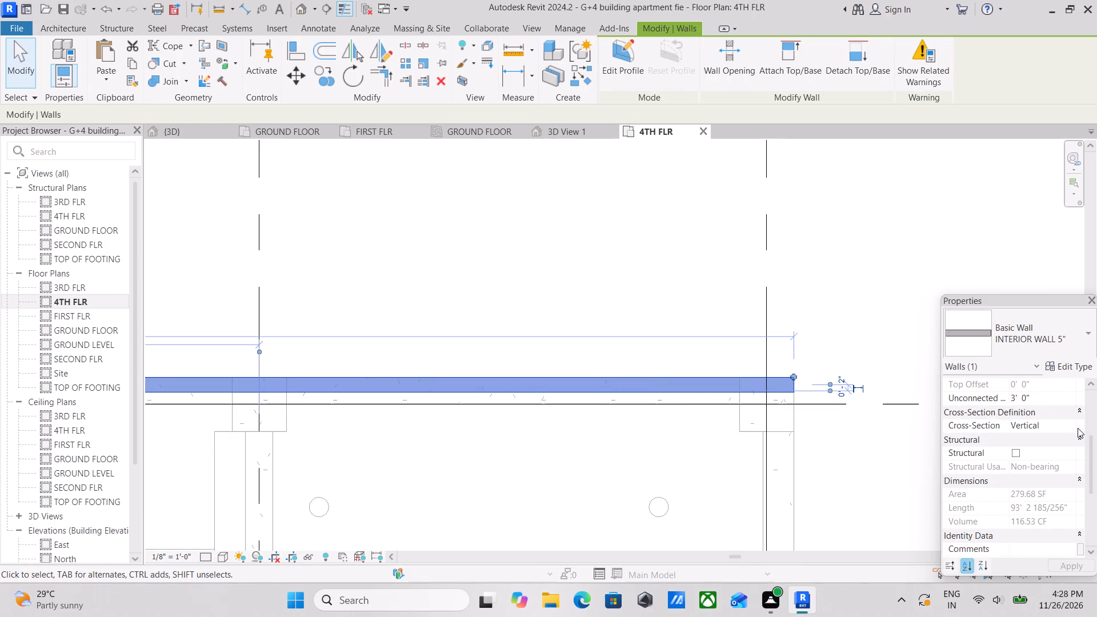
scroll(1078, 428, up, 2)
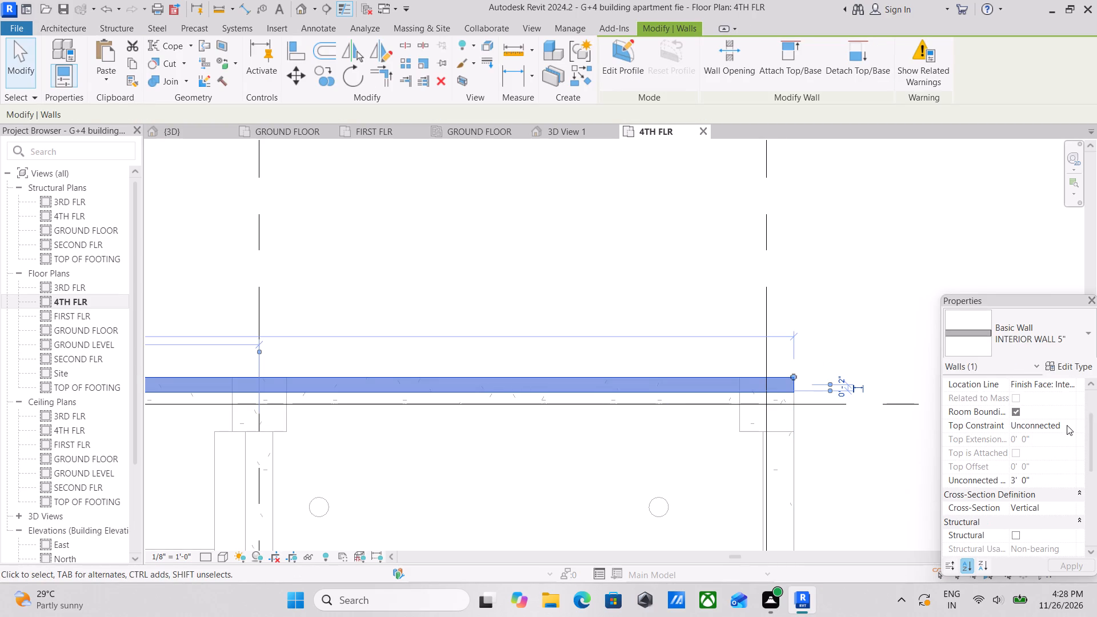
scroll(1067, 425, up, 3)
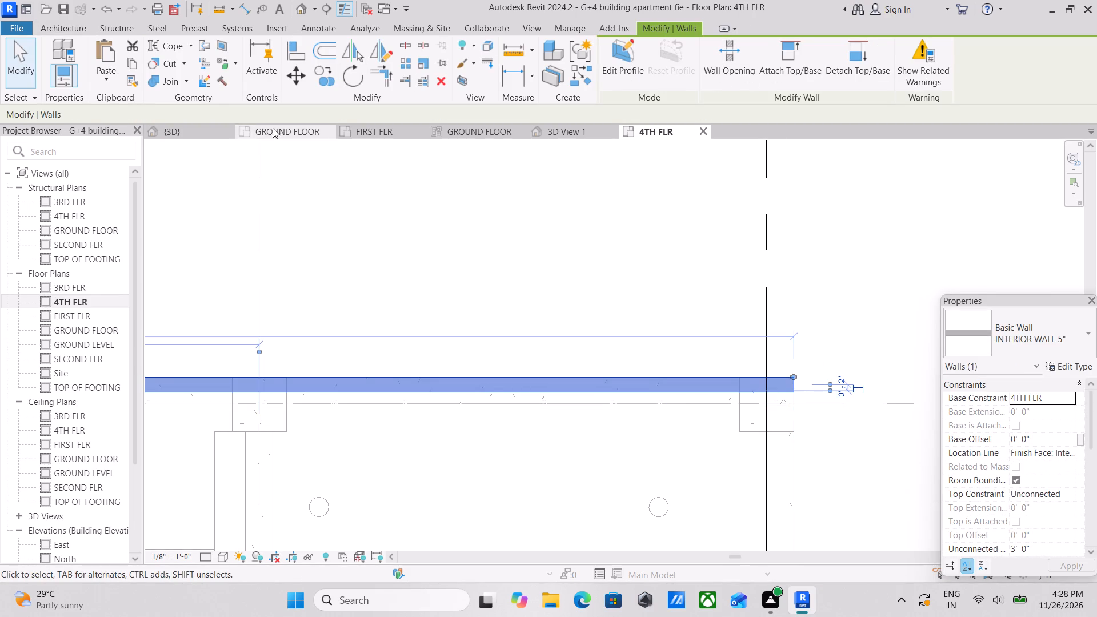
click(198, 136)
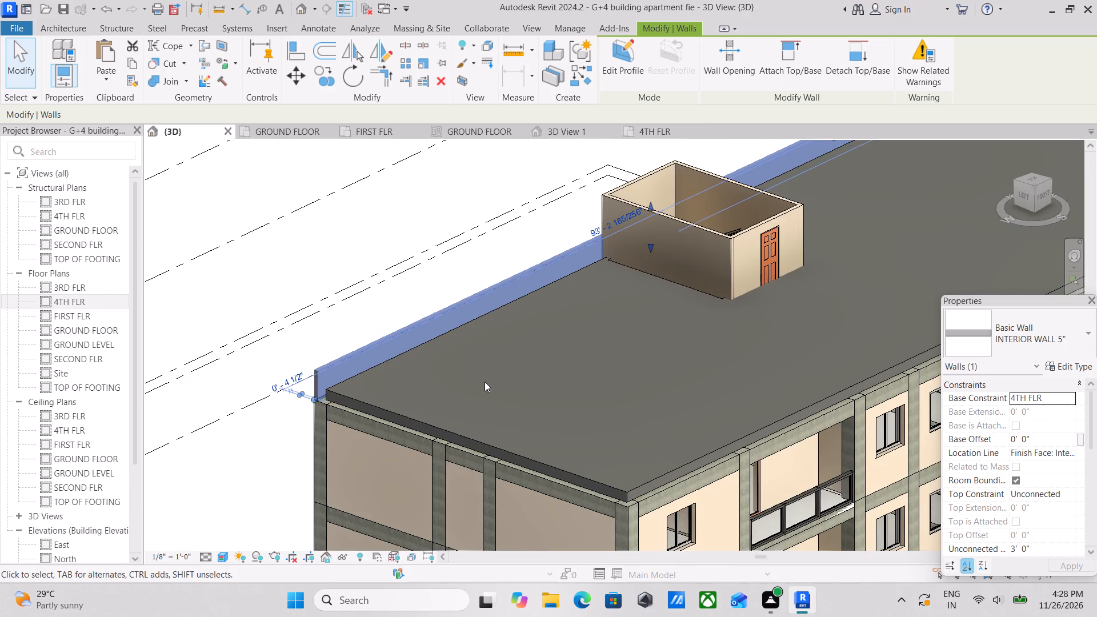
scroll(501, 390, down, 1)
key(Escape)
key(Escape)
key(Escape)
middle_drag(501, 390, 707, 407)
middle_drag(707, 407, 568, 378)
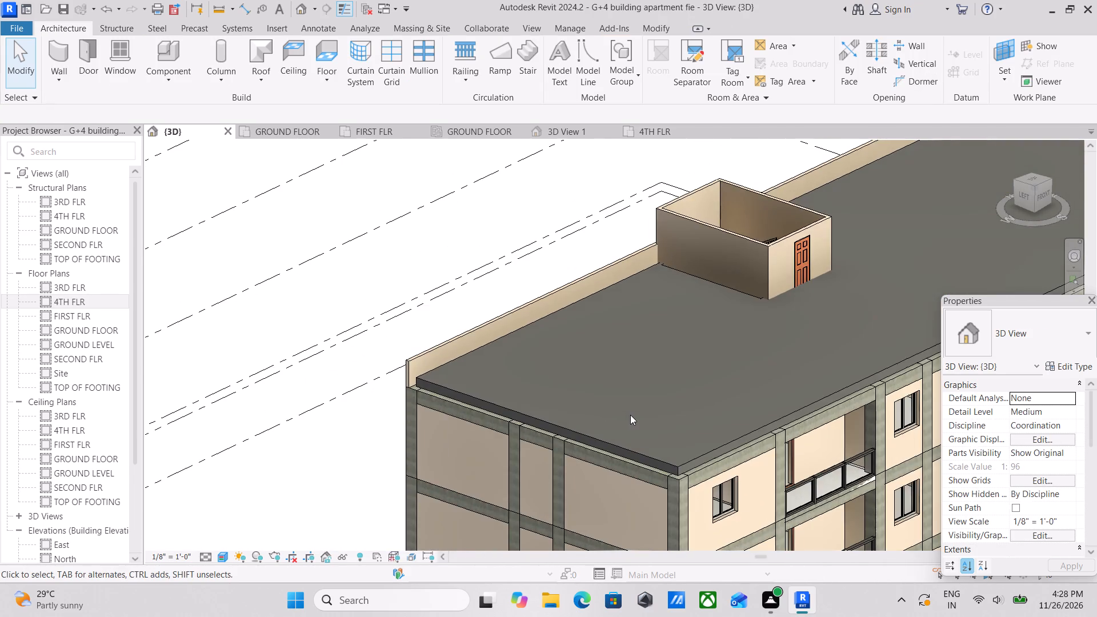
scroll(630, 415, down, 2)
shift+middle_drag(605, 404, 853, 356)
scroll(883, 277, up, 2)
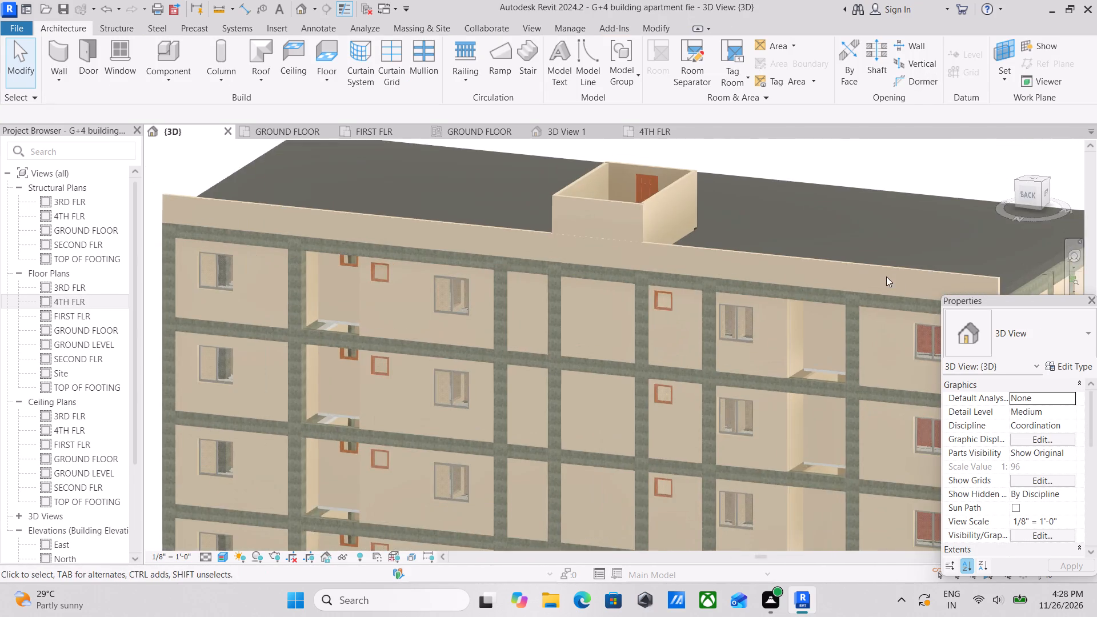
Examine the open end of the rear parapet wall at the roof corner in the 3D view.
middle_drag(886, 277, 495, 330)
scroll(566, 338, up, 7)
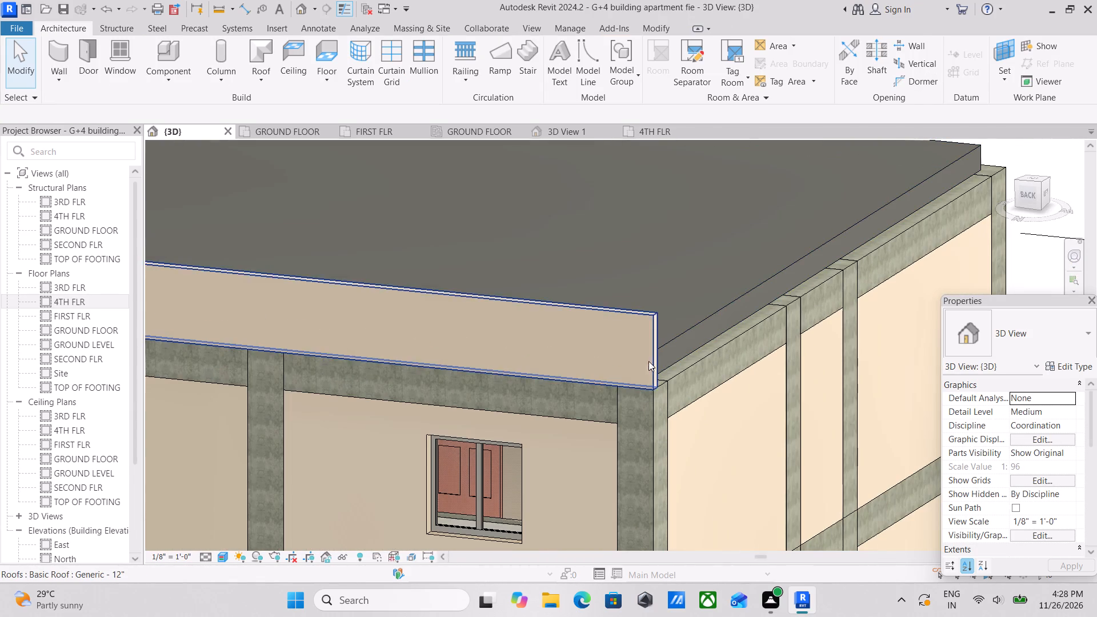
click(648, 361)
scroll(658, 368, up, 3)
key(Escape)
scroll(660, 367, up, 3)
scroll(659, 364, down, 5)
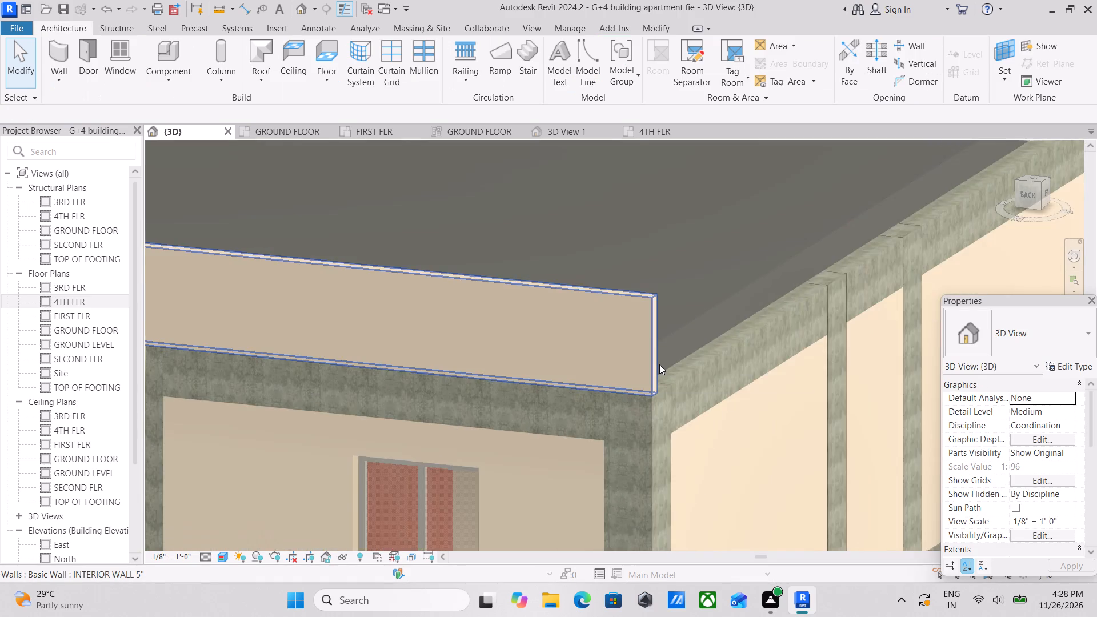
scroll(659, 364, down, 3)
In the 4TH FLR floor plan, draw a 3' 0" high INTERIOR WALL 5" parapet inside the east edge, from the rear parapet's end to the front corner column.
click(640, 127)
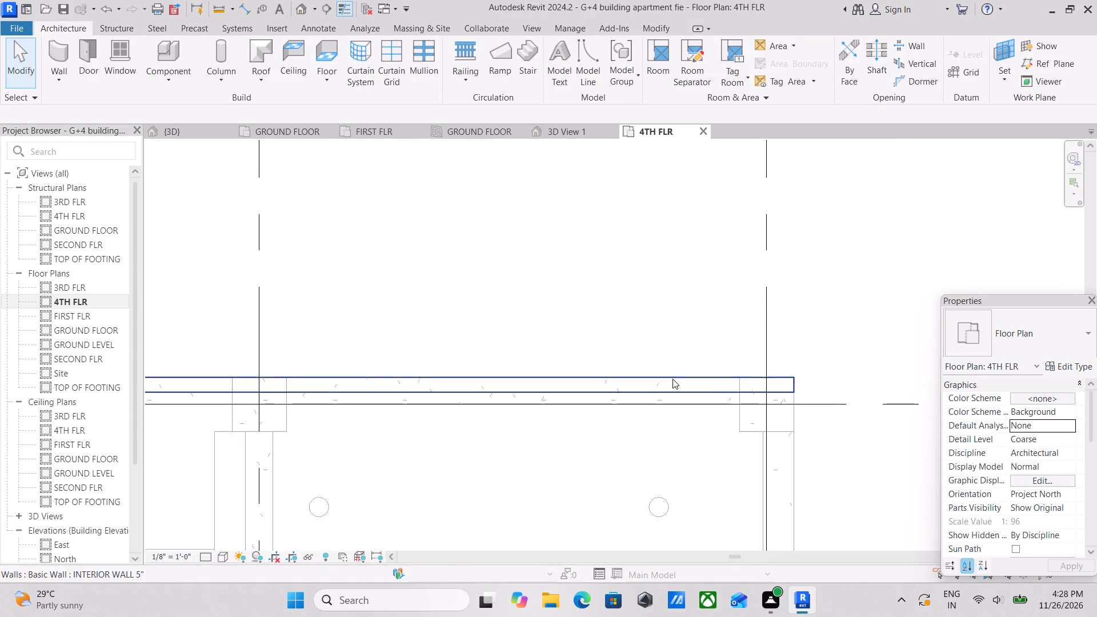
scroll(672, 379, down, 4)
middle_drag(734, 383, 743, 383)
text(WA)
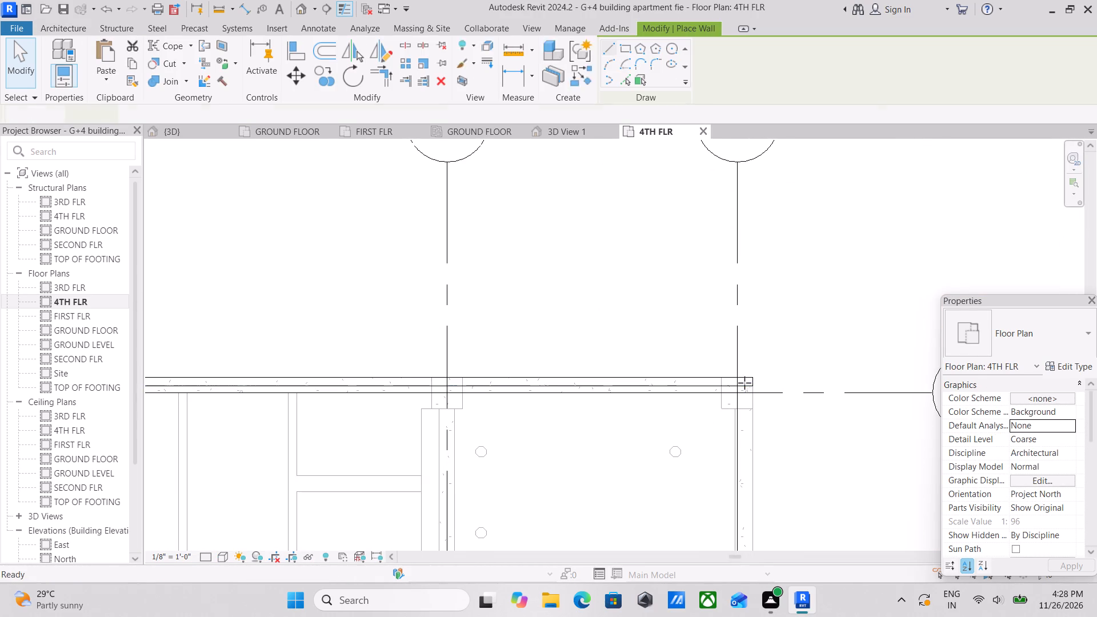
scroll(791, 386, up, 3)
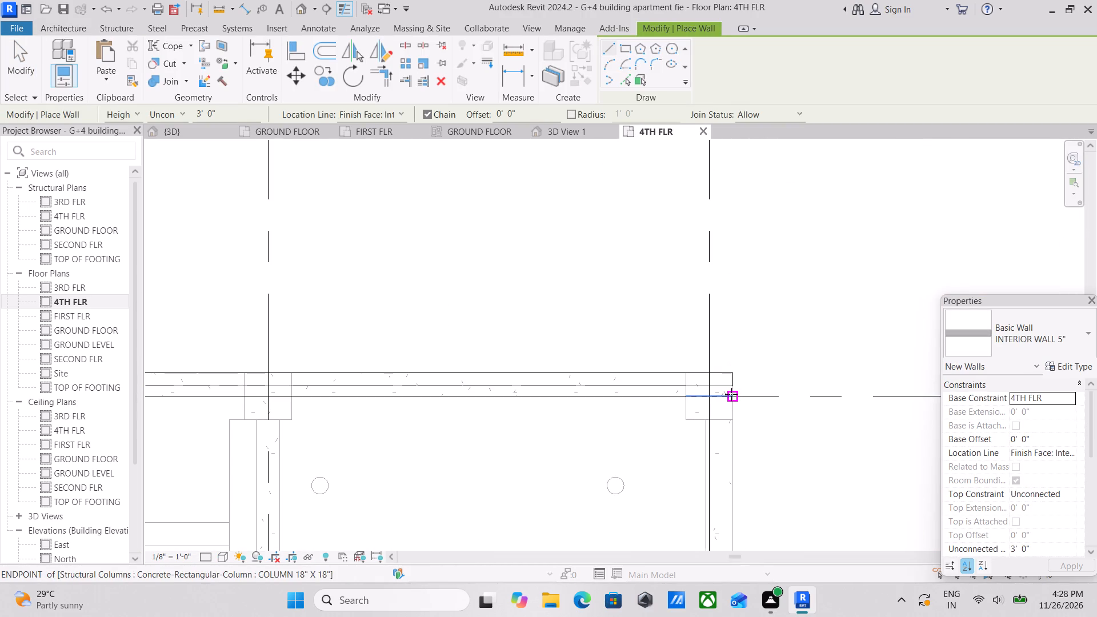
click(732, 388)
middle_drag(731, 467, 736, 366)
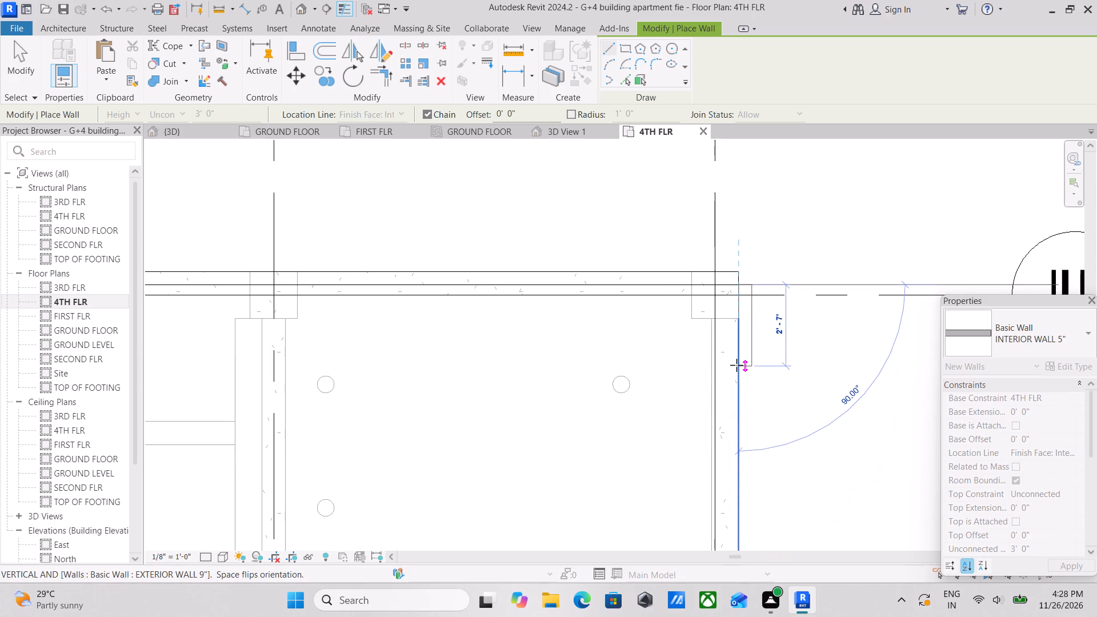
key(space)
middle_drag(736, 365, 734, 259)
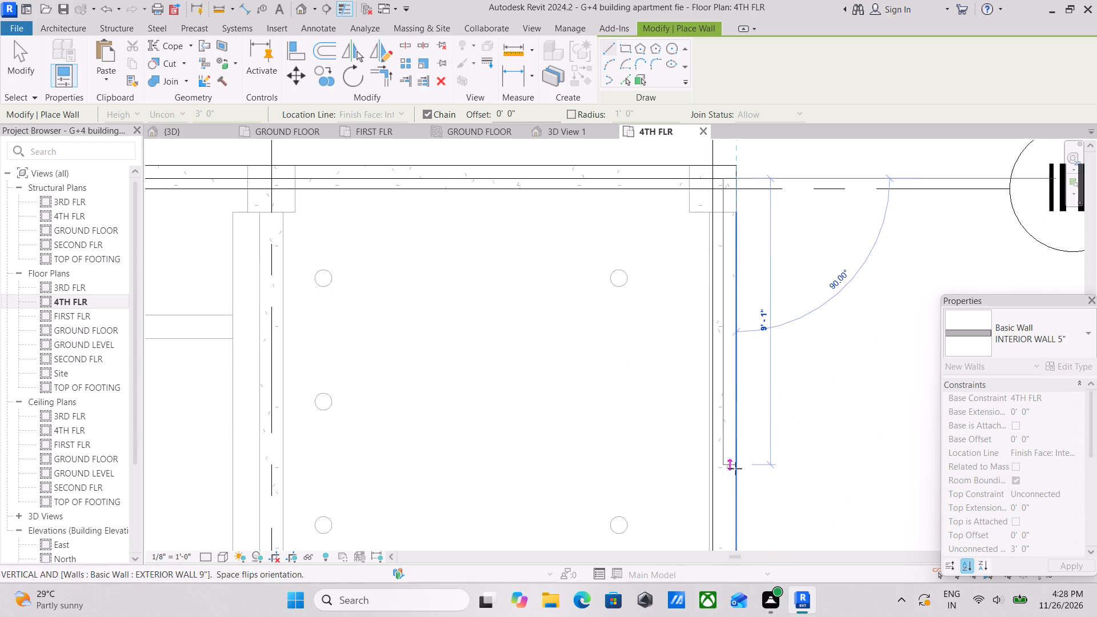
middle_drag(735, 468, 733, 288)
middle_drag(762, 459, 704, 320)
middle_drag(684, 428, 681, 334)
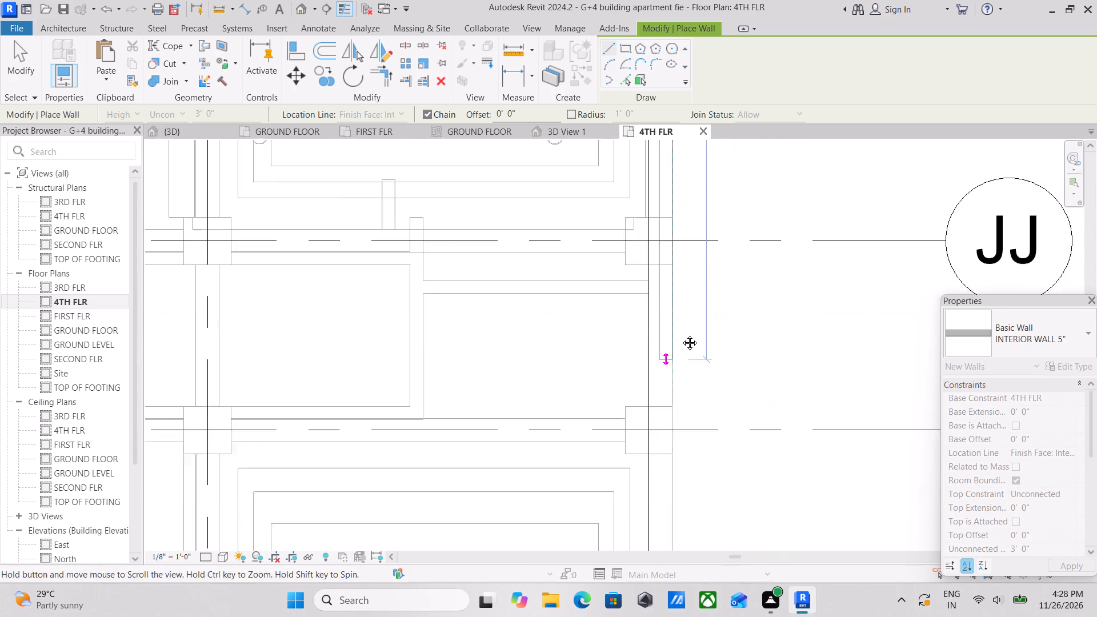
middle_drag(681, 334, 683, 326)
scroll(684, 431, down, 1)
middle_drag(684, 431, 686, 316)
middle_drag(686, 488, 684, 330)
middle_drag(677, 464, 692, 347)
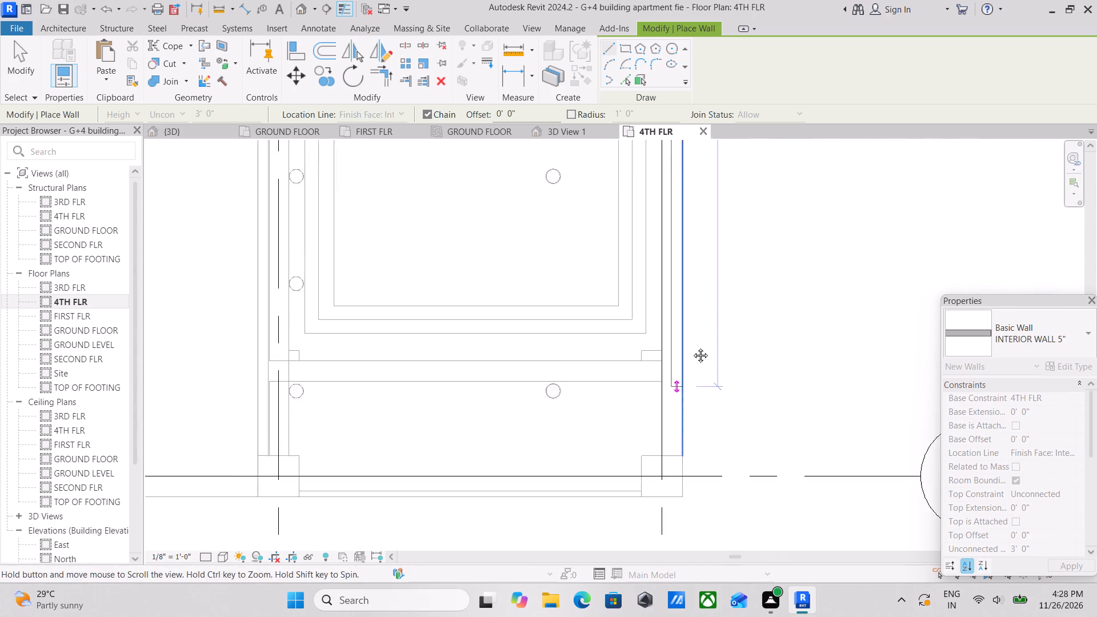
middle_drag(692, 347, 694, 338)
click(692, 447)
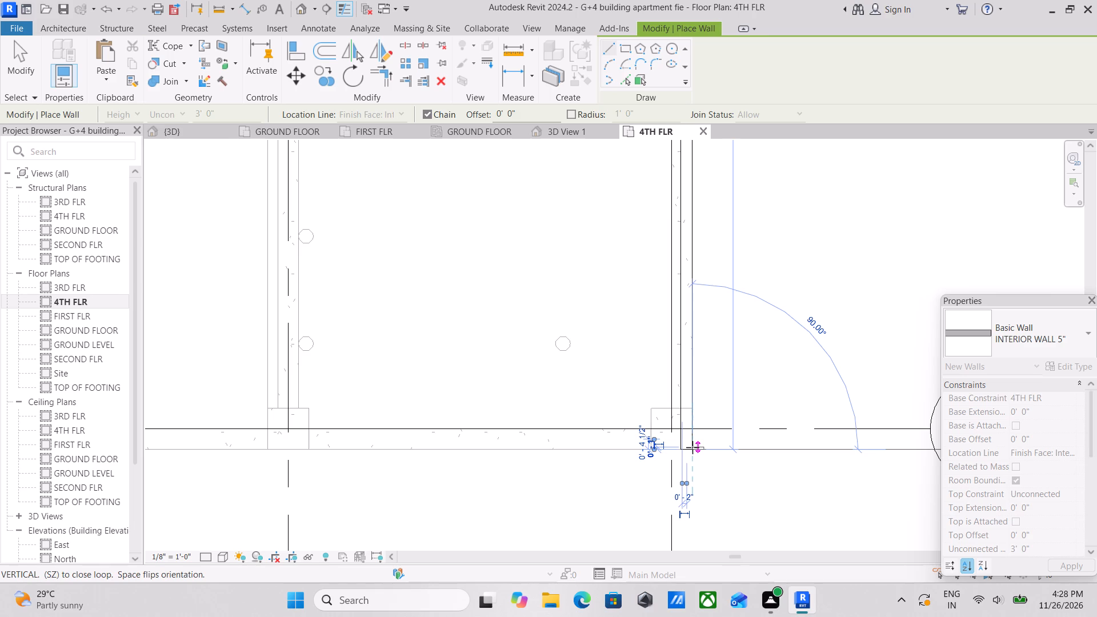
key(Escape)
Draw the 3' 0" parapet wall inside the building's front edge, from the east parapet's end to the outer corner of the west corner column.
scroll(704, 465, up, 1)
click(691, 446)
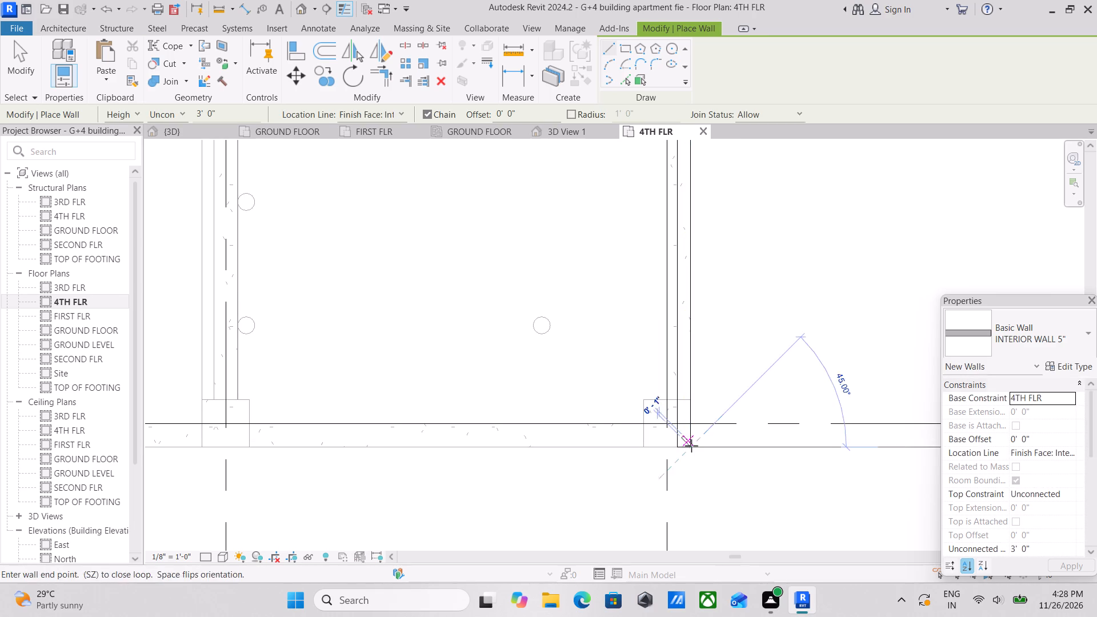
middle_drag(481, 441, 779, 441)
middle_drag(492, 441, 731, 443)
key(space)
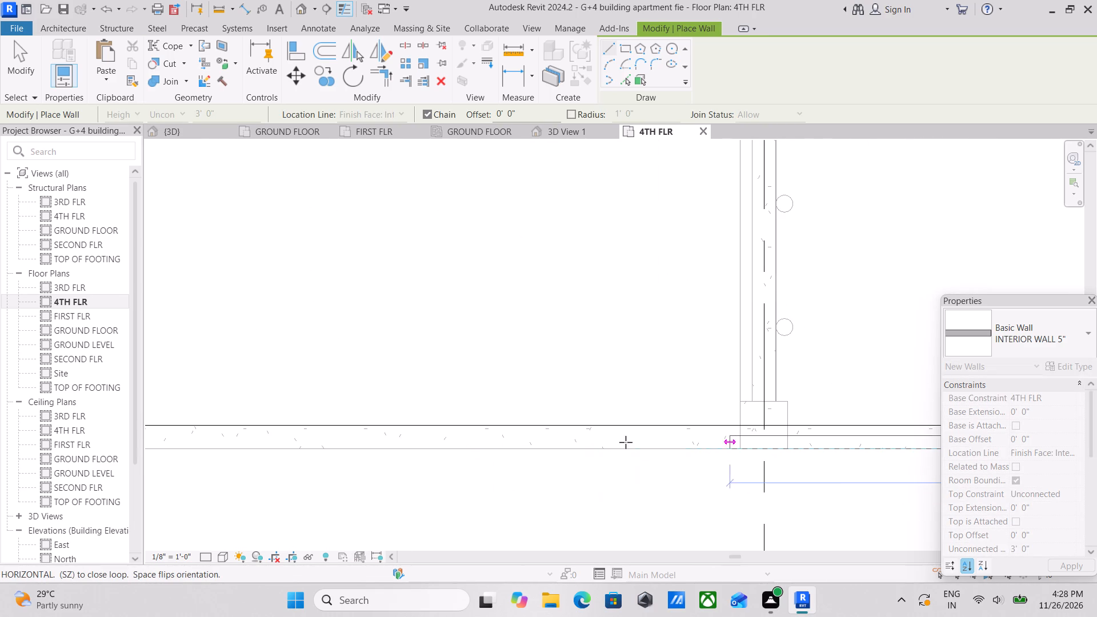
middle_drag(438, 435, 795, 447)
middle_drag(477, 452, 753, 458)
middle_drag(501, 463, 813, 454)
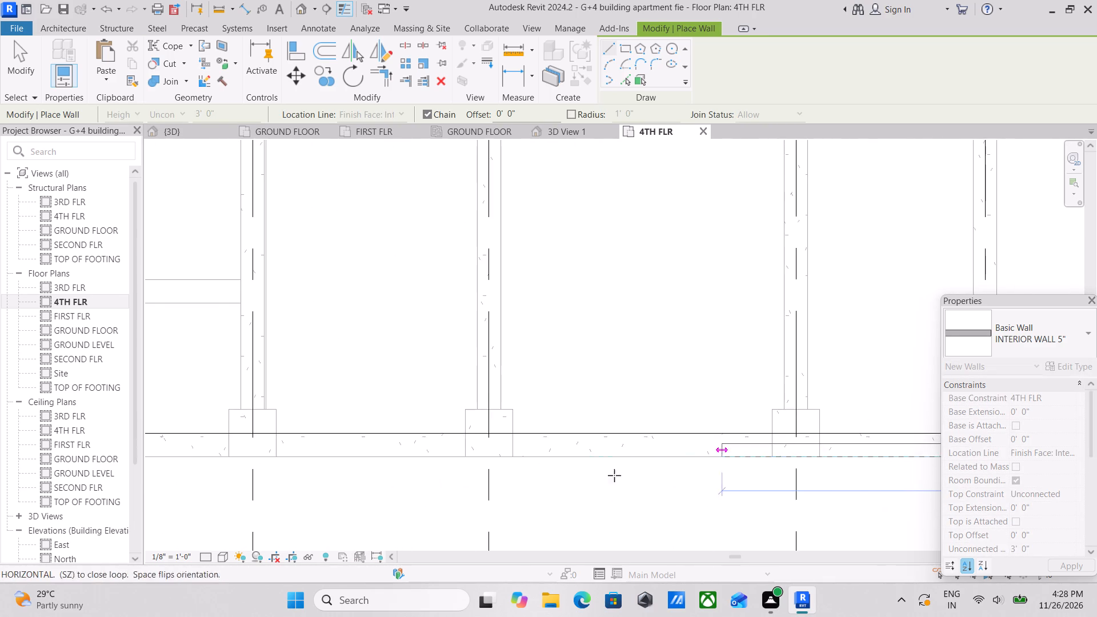
middle_drag(544, 475, 793, 467)
middle_drag(500, 463, 791, 464)
middle_drag(370, 459, 715, 466)
scroll(390, 474, down, 2)
middle_drag(393, 473, 764, 492)
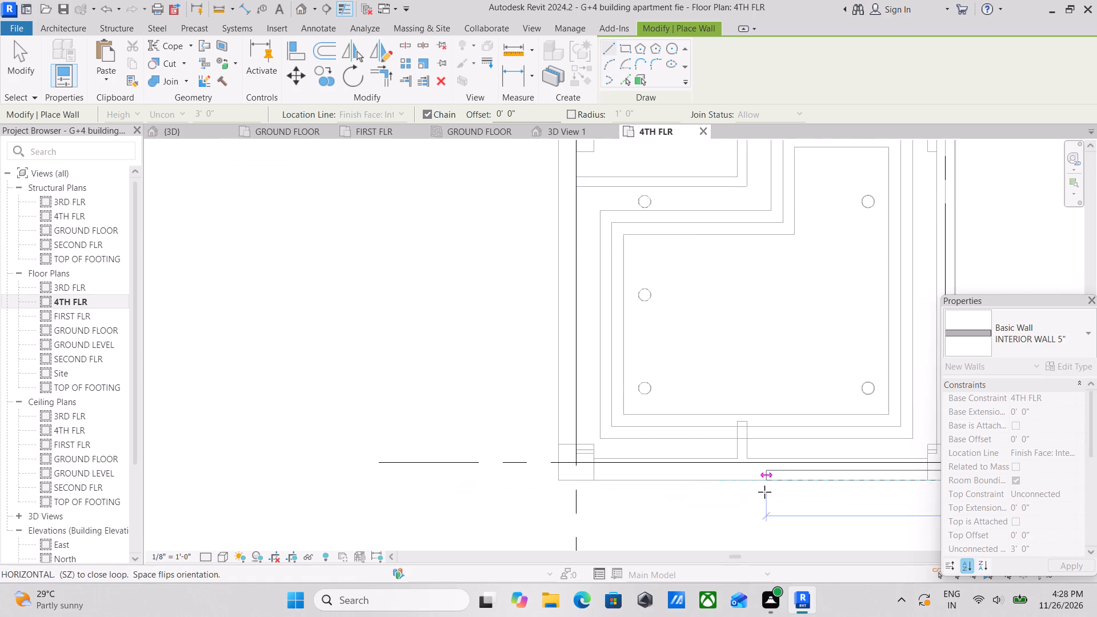
scroll(568, 494, up, 3)
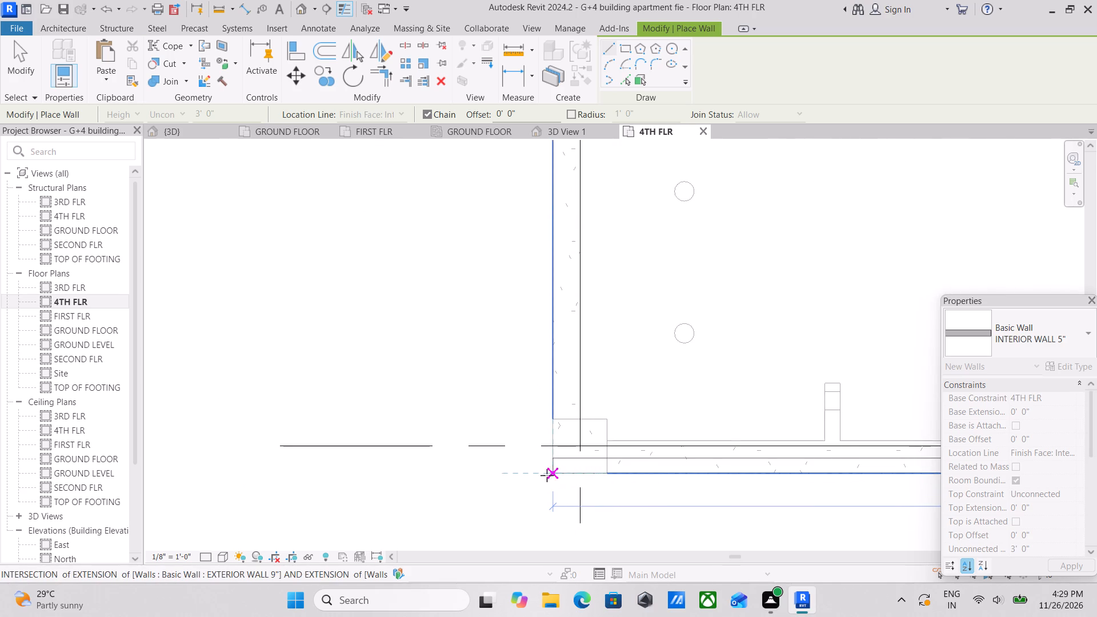
scroll(559, 475, up, 6)
click(541, 471)
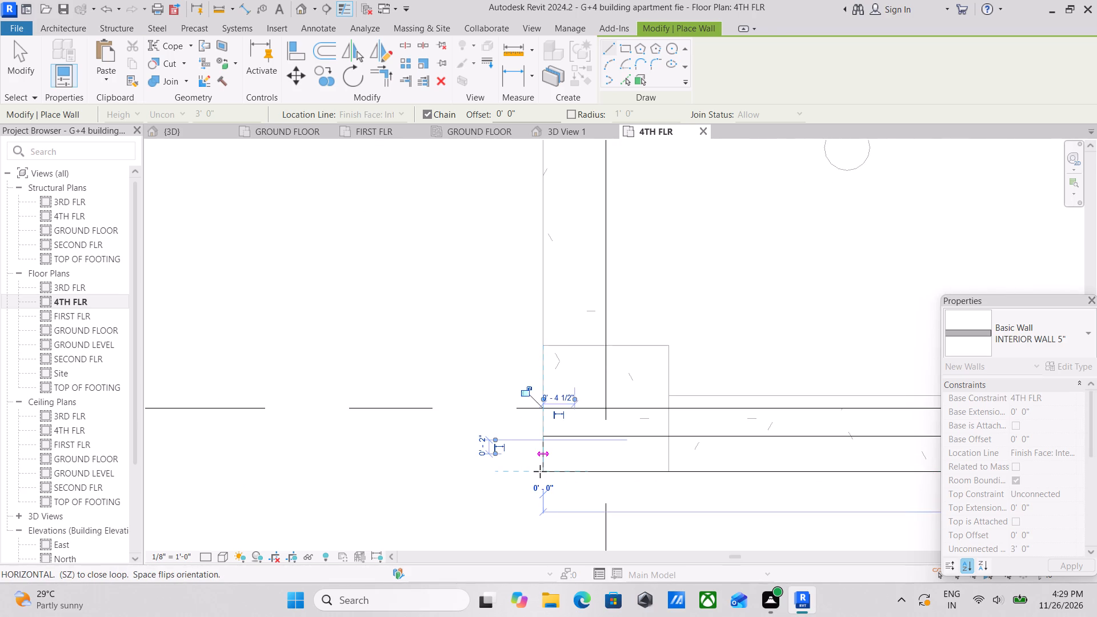
key(Escape)
Draw the 3' 0" parapet wall inside the west edge, from the front corner to the rear parapet's end, closing the loop.
click(542, 474)
middle_drag(552, 334, 559, 504)
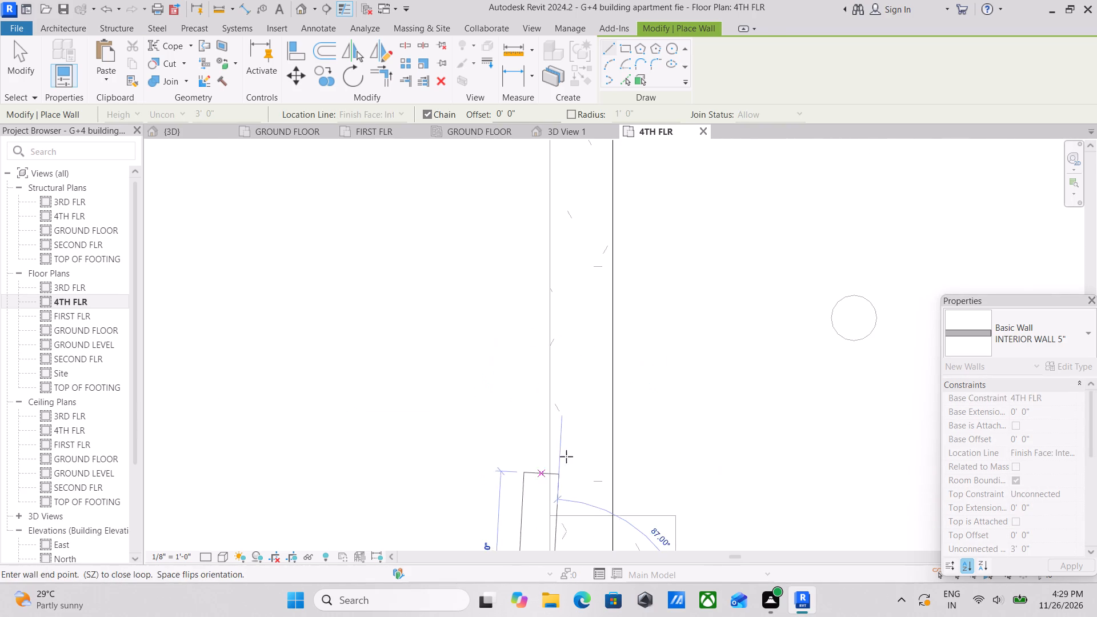
key(space)
middle_drag(534, 388, 571, 535)
scroll(583, 233, down, 3)
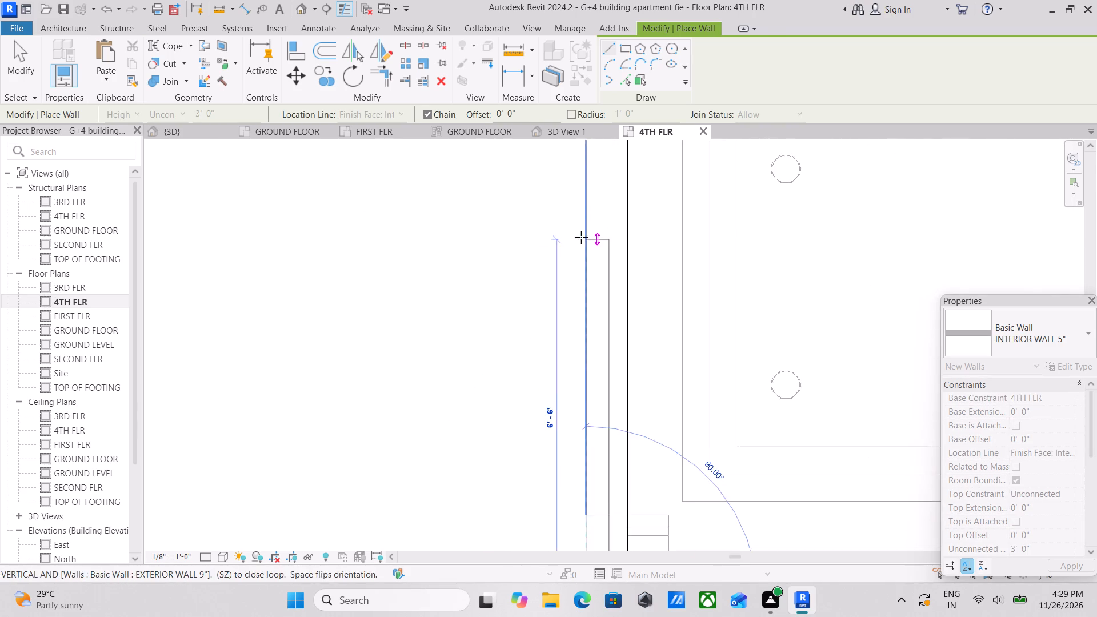
middle_drag(581, 237, 609, 435)
scroll(608, 192, down, 2)
middle_drag(608, 192, 622, 407)
scroll(623, 215, down, 1)
middle_drag(623, 222, 639, 354)
scroll(640, 237, down, 1)
middle_drag(640, 237, 645, 332)
scroll(640, 237, down, 1)
middle_drag(651, 223, 654, 286)
scroll(657, 232, down, 1)
middle_drag(657, 232, 664, 443)
middle_drag(676, 283, 674, 414)
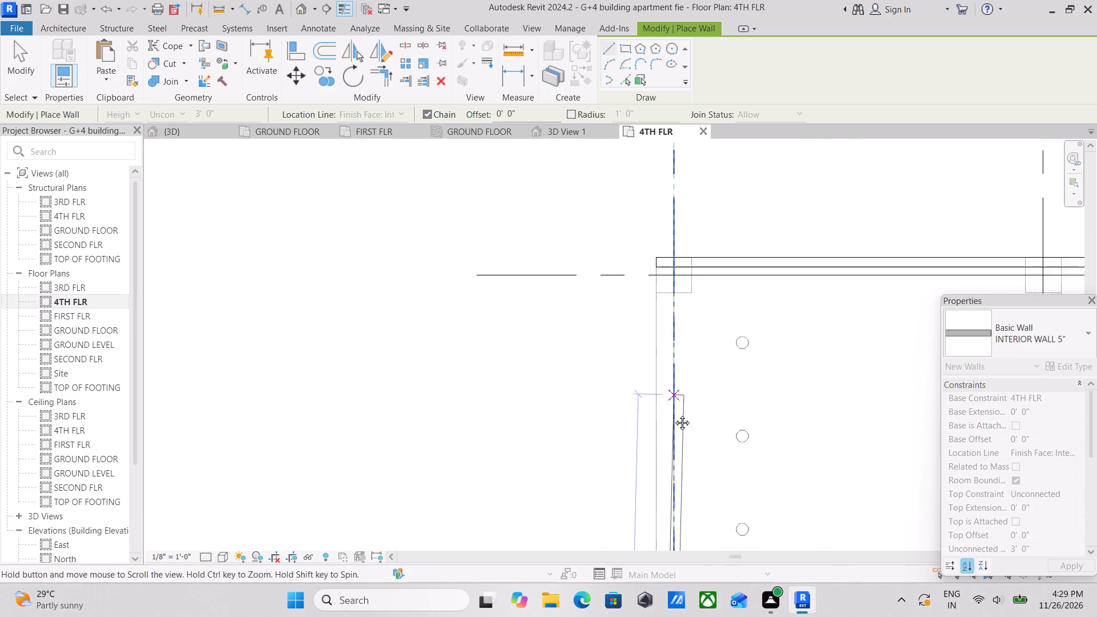
middle_drag(674, 414, 672, 438)
scroll(657, 321, up, 5)
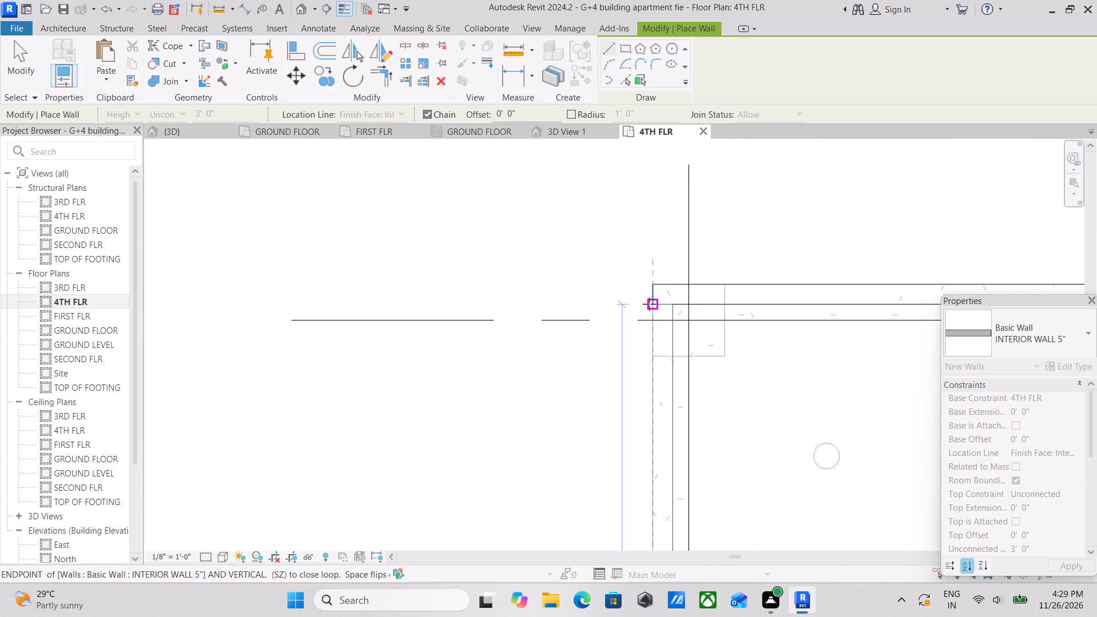
click(649, 304)
key(Escape)
key(Escape)
scroll(681, 295, down, 4)
key(Escape)
key(Escape)
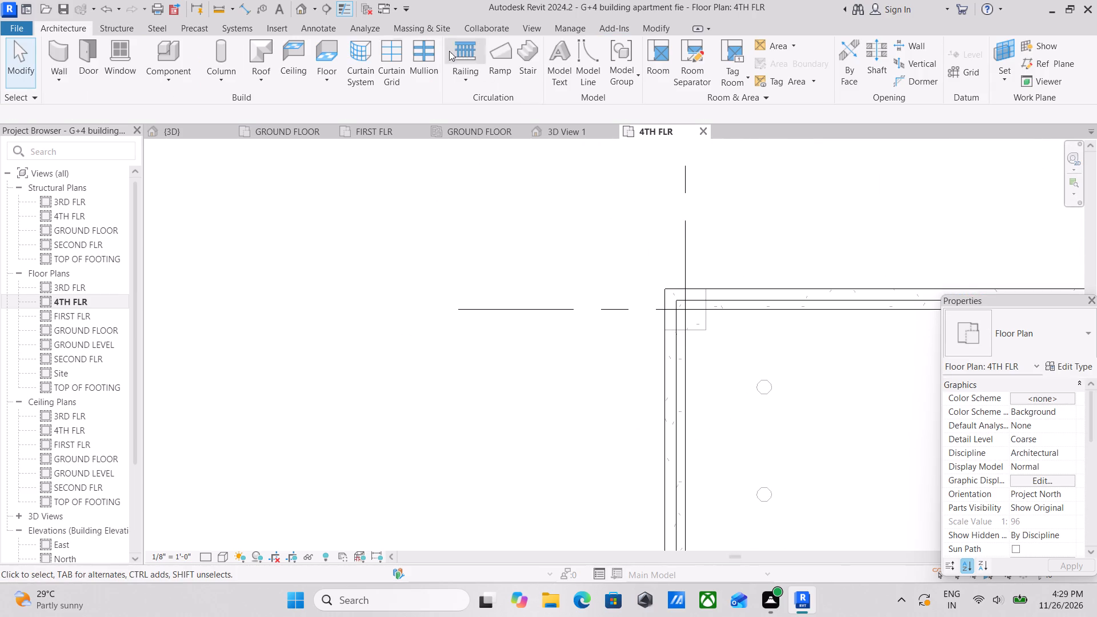
key(Escape)
Examine the parapet walls around the whole roof and the rooftop stair enclosure from all sides in the 3D view.
click(181, 130)
scroll(752, 380, down, 5)
middle_drag(624, 347, 732, 414)
scroll(671, 408, down, 1)
middle_drag(671, 408, 758, 476)
shift+middle_drag(778, 463, 750, 465)
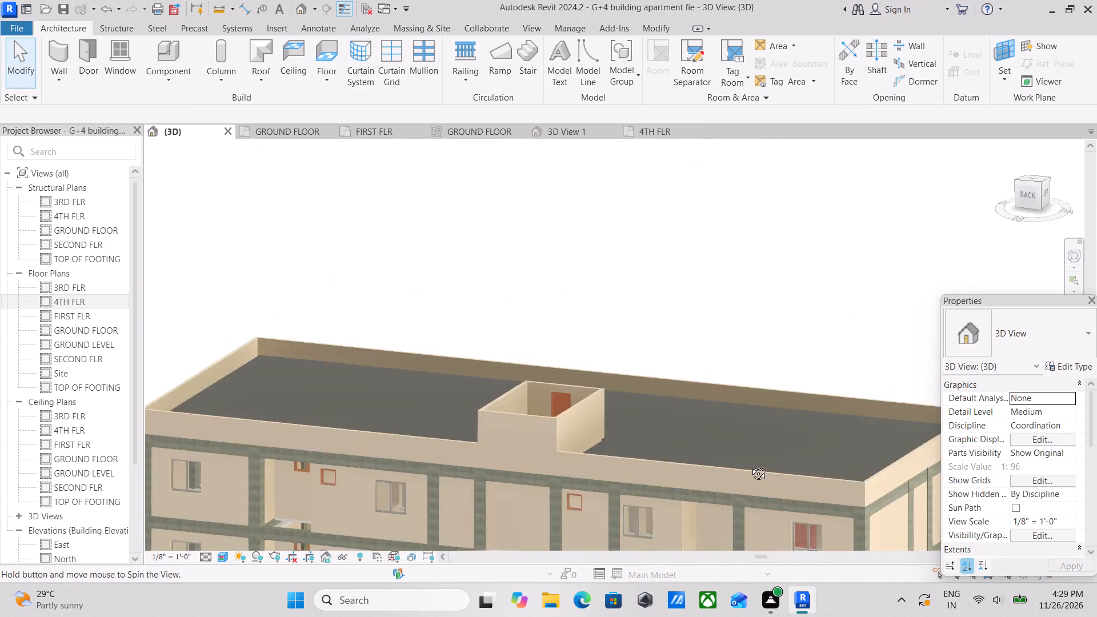
shift+middle_drag(750, 465, 544, 475)
middle_drag(747, 456, 640, 282)
shift+middle_drag(671, 377, 592, 331)
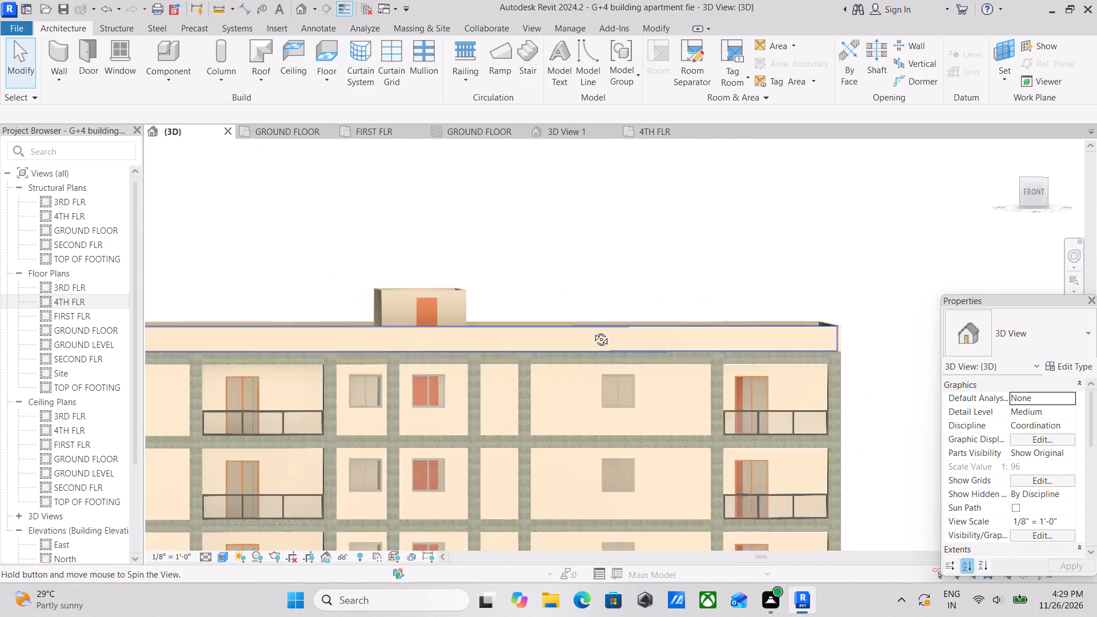
shift+middle_drag(592, 331, 642, 311)
scroll(543, 340, down, 1)
middle_drag(542, 340, 607, 239)
shift+scroll(485, 296, down, 1)
shift+middle_drag(485, 298, 507, 351)
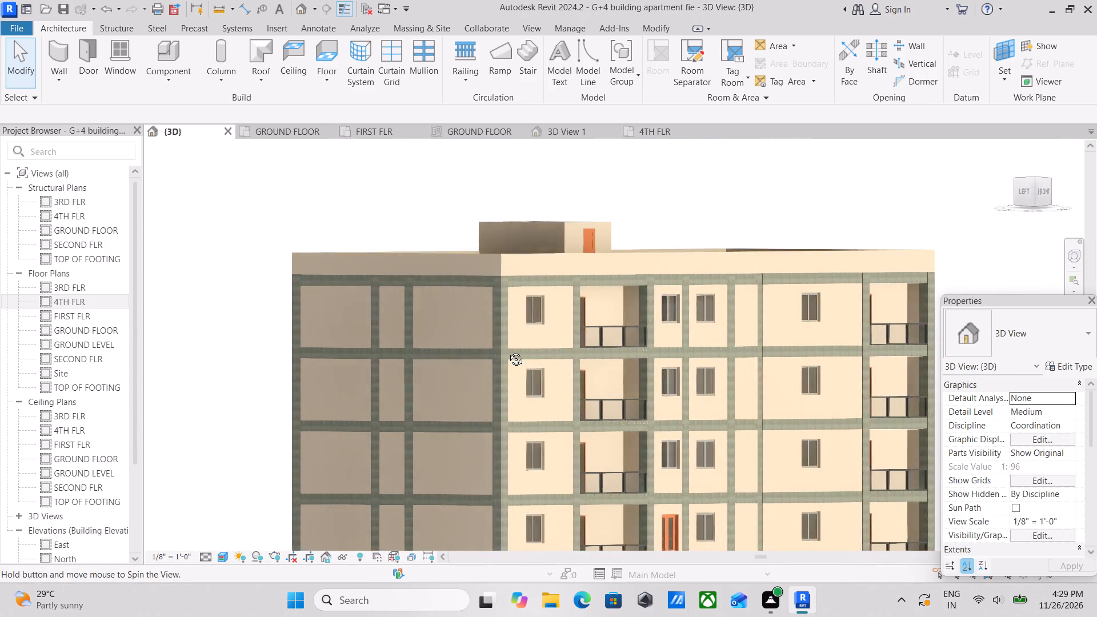
shift+middle_drag(507, 351, 479, 360)
shift+middle_drag(478, 358, 546, 467)
scroll(573, 326, up, 2)
shift+middle_drag(572, 320, 514, 383)
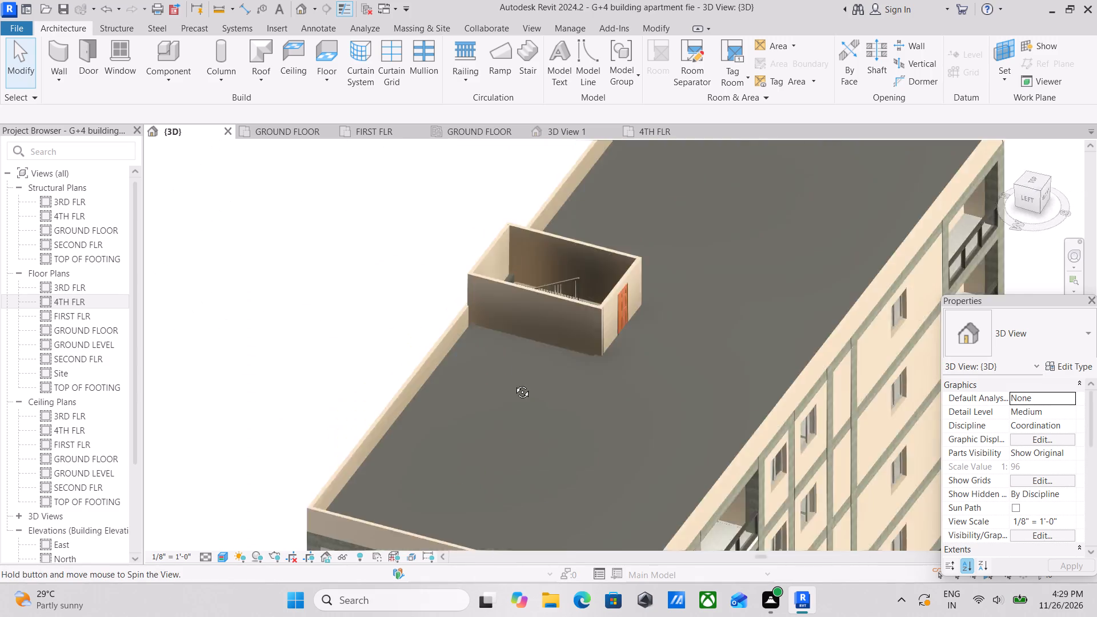
shift+middle_drag(514, 383, 489, 374)
scroll(607, 316, up, 3)
shift+middle_drag(555, 336, 518, 327)
middle_drag(537, 384, 651, 380)
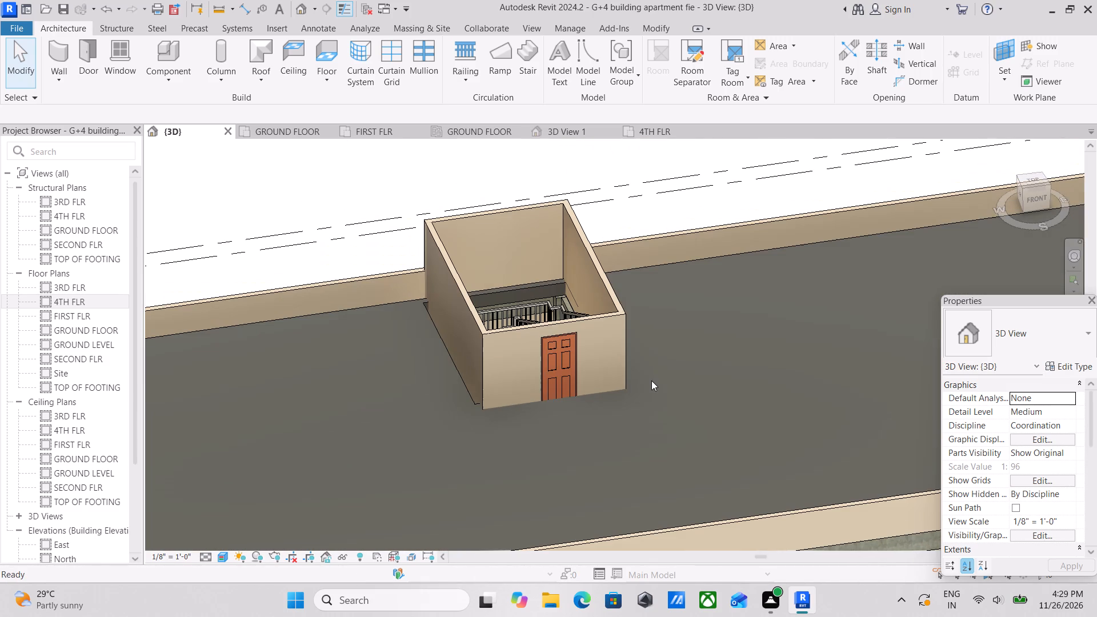
Place a Fixed 24" x 24" window in the front wall of the rooftop stair enclosure, west of the door.
text(WN)
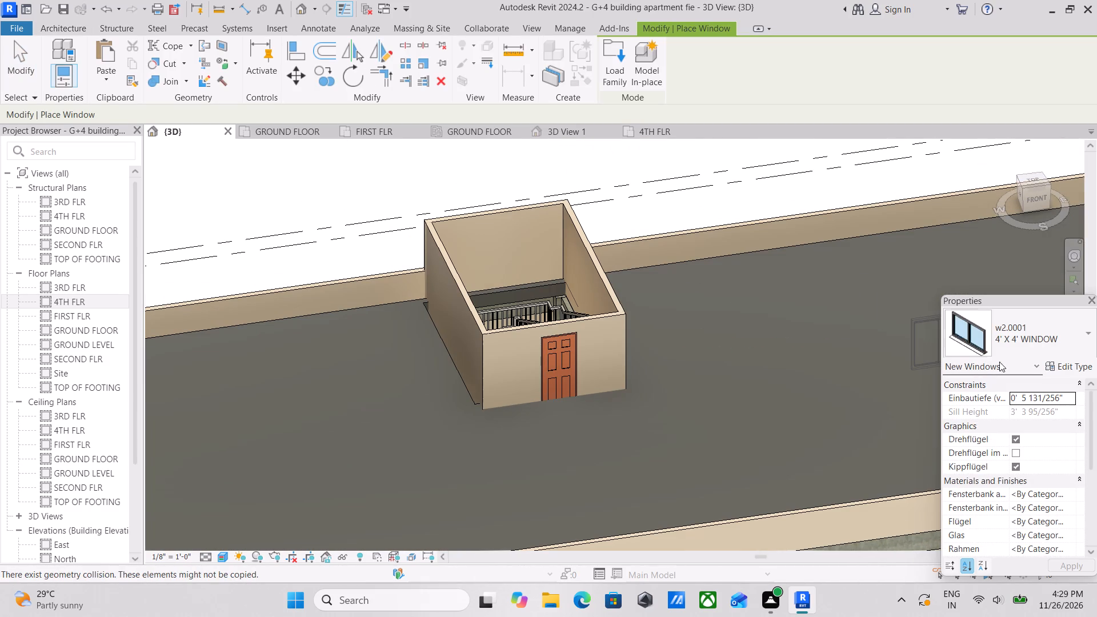
click(1013, 351)
scroll(1002, 150, up, 9)
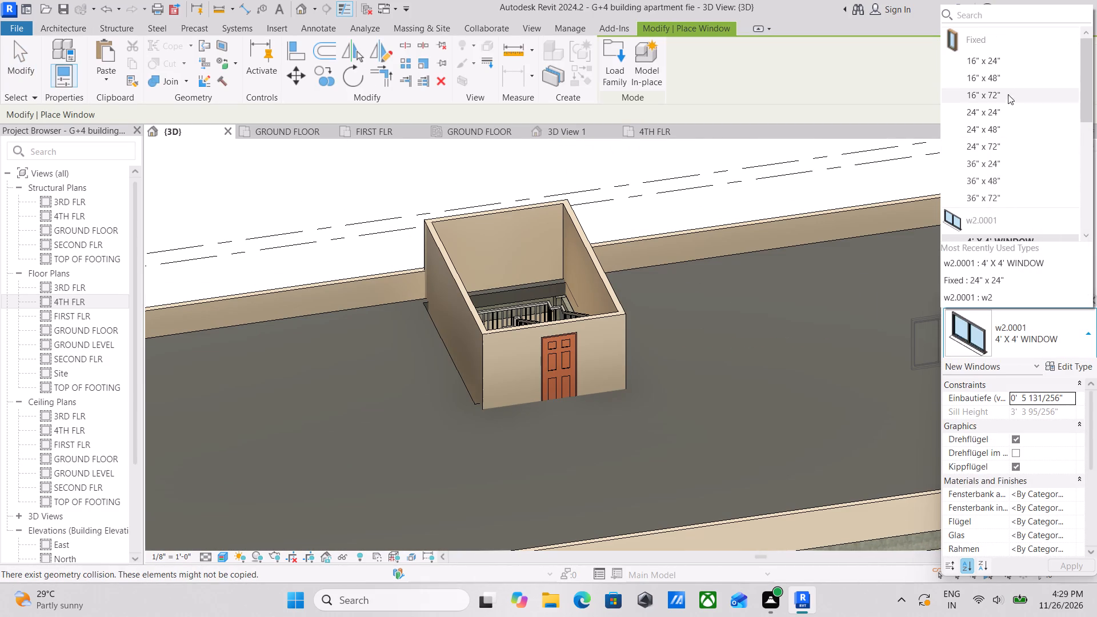
click(996, 105)
scroll(612, 370, up, 2)
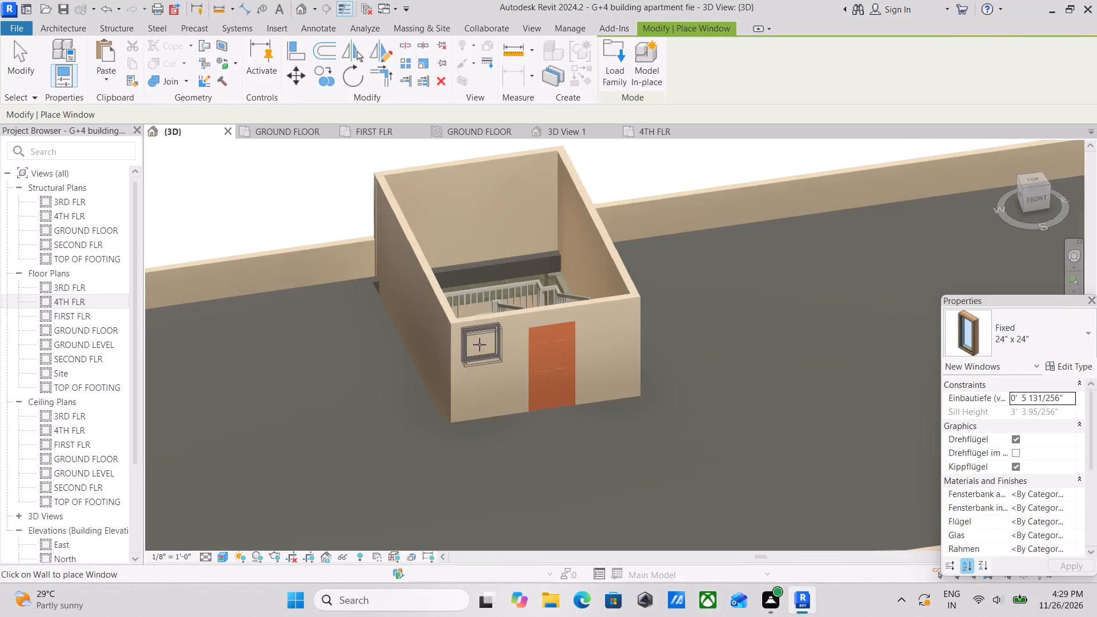
scroll(482, 345, up, 7)
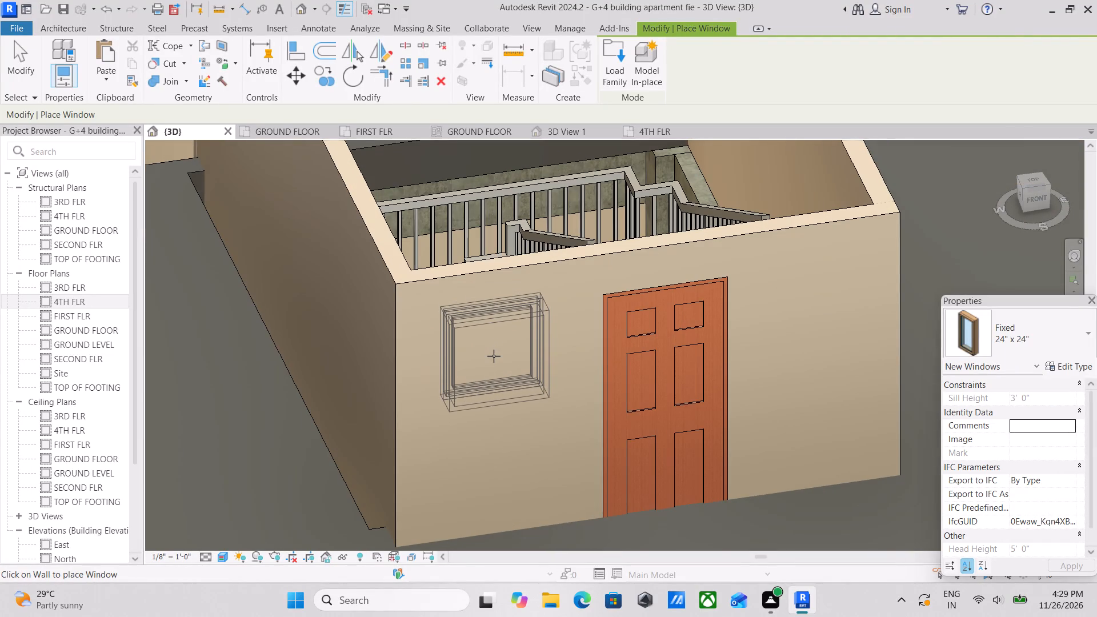
click(494, 358)
key(Escape)
scroll(498, 356, down, 4)
key(Escape)
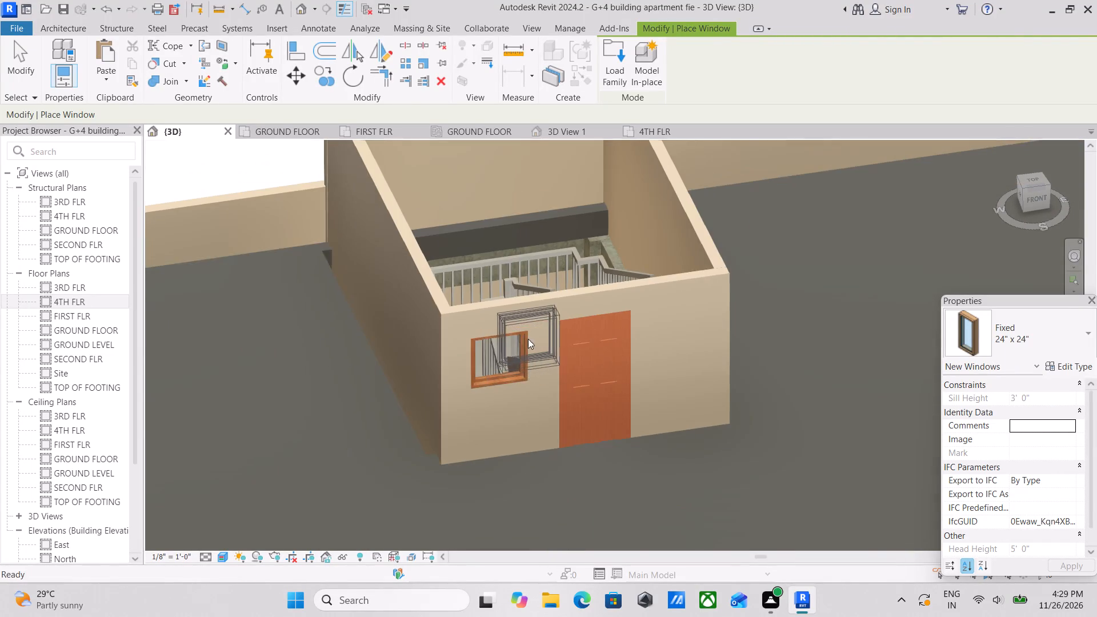
Examine the front facade, its windows and balconies, the parapet and the rooftop stair enclosure in the 3D view.
scroll(533, 336, down, 3)
middle_drag(533, 336, 572, 223)
scroll(572, 222, down, 4)
scroll(607, 306, down, 4)
middle_drag(607, 307, 511, 283)
scroll(534, 327, down, 2)
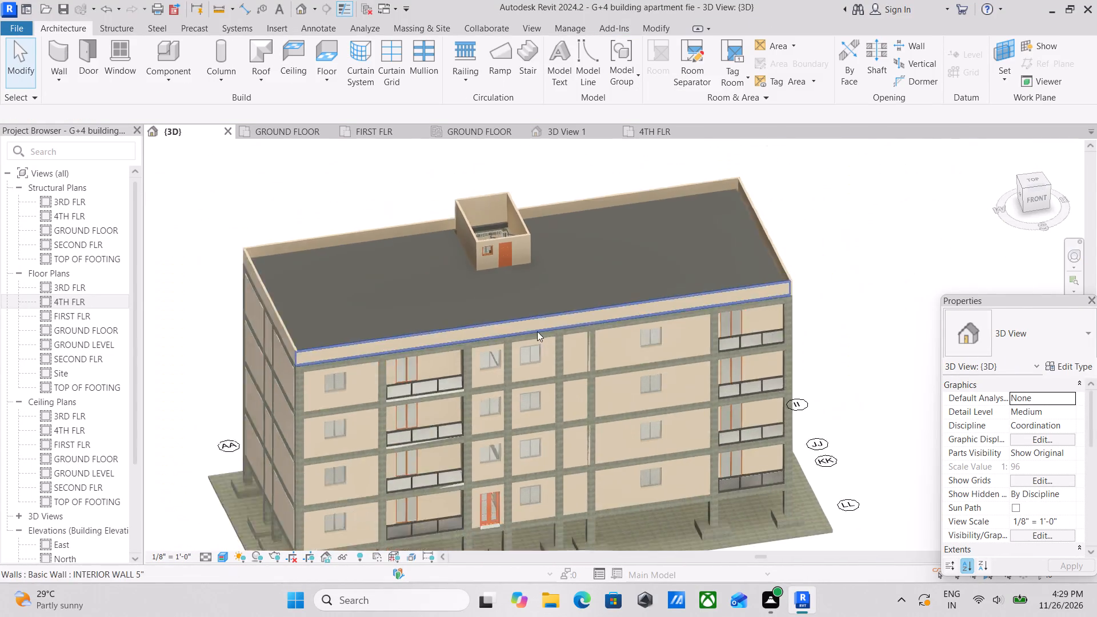
scroll(537, 331, down, 2)
shift+middle_drag(458, 367, 510, 227)
shift+middle_drag(612, 290, 501, 304)
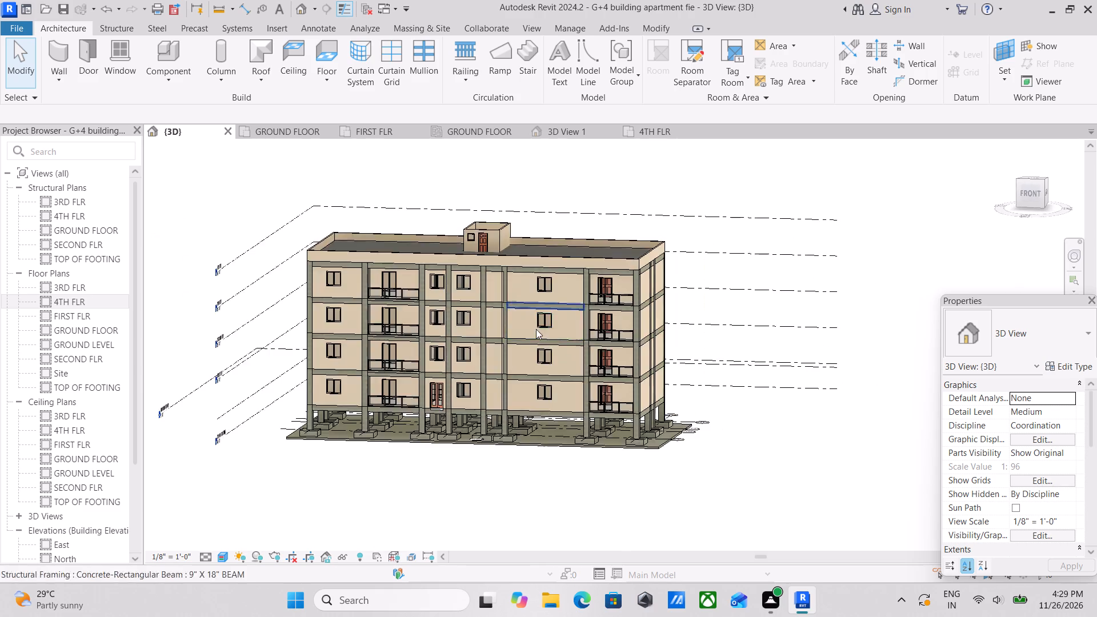
scroll(590, 362, up, 5)
shift+middle_drag(584, 362, 647, 362)
scroll(647, 362, up, 9)
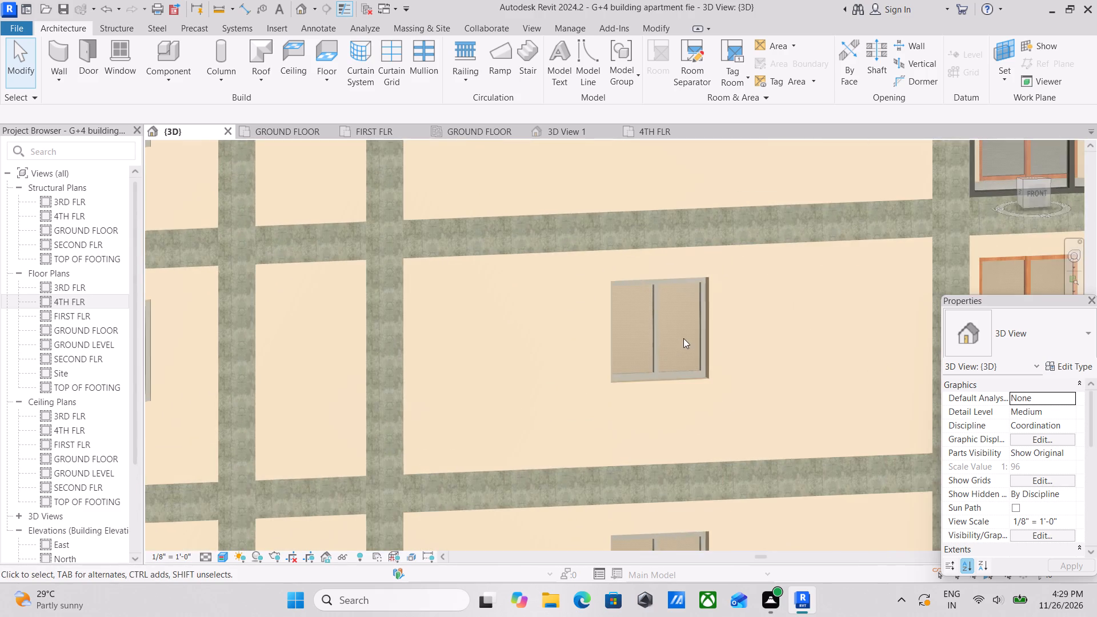
shift+middle_drag(683, 338, 730, 395)
shift+scroll(730, 395, up, 1)
scroll(719, 391, down, 9)
shift+middle_drag(719, 391, 679, 387)
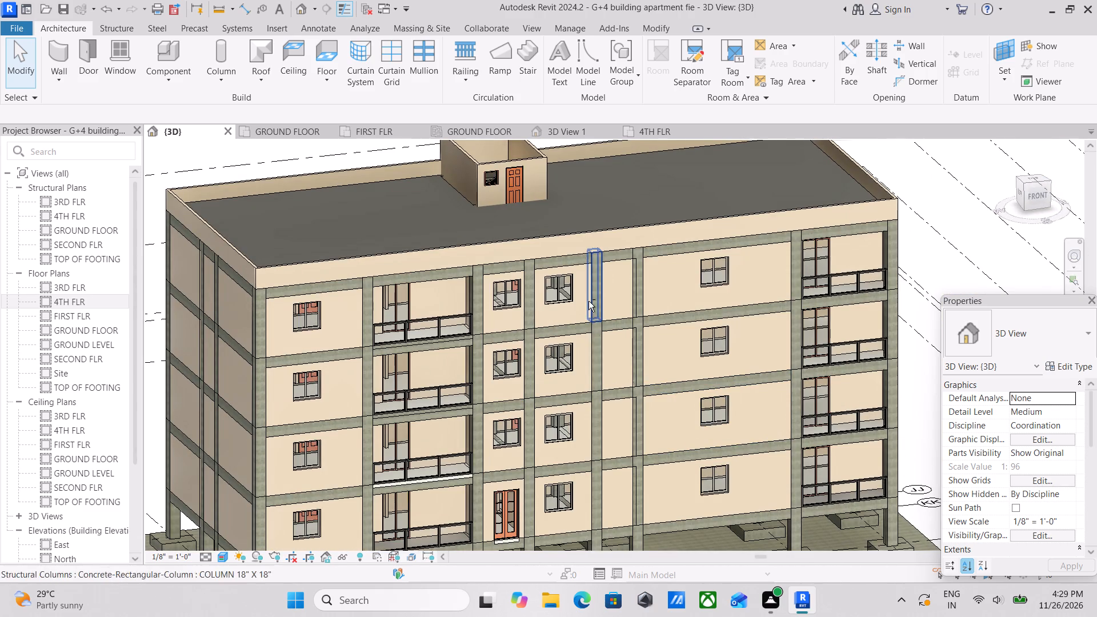
shift+scroll(594, 277, up, 3)
shift+middle_drag(644, 326, 600, 298)
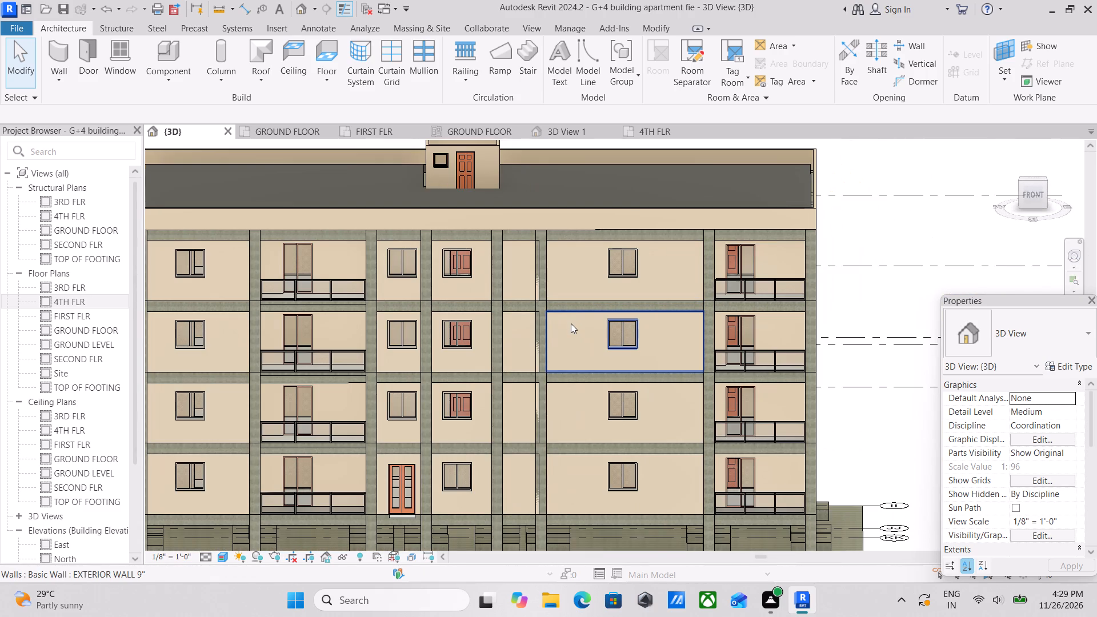
scroll(571, 323, down, 3)
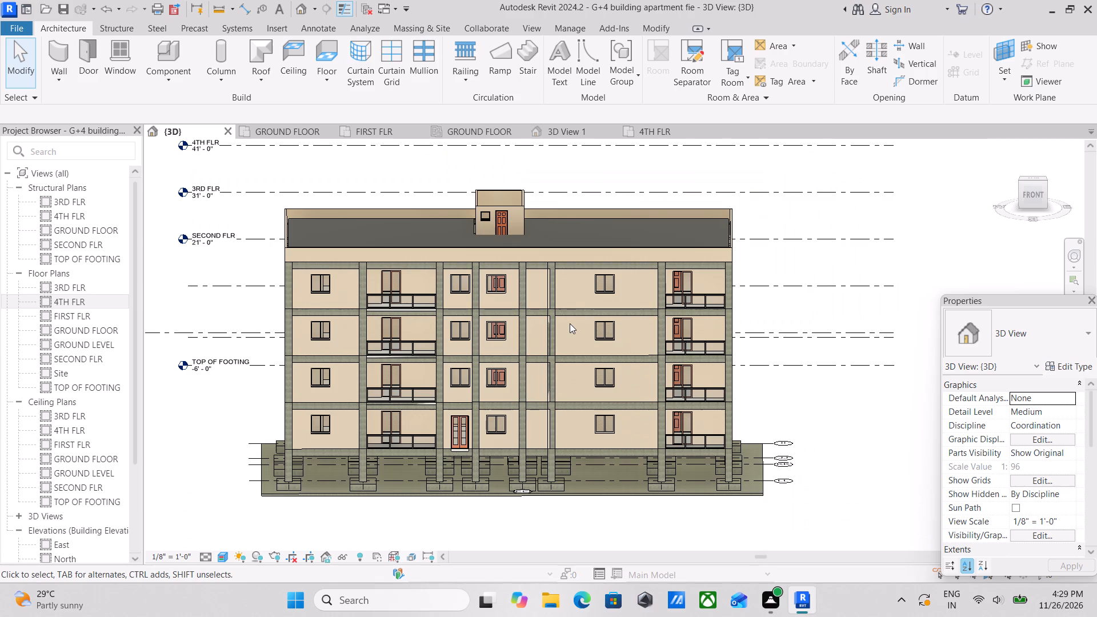
scroll(505, 311, down, 2)
middle_drag(505, 311, 541, 314)
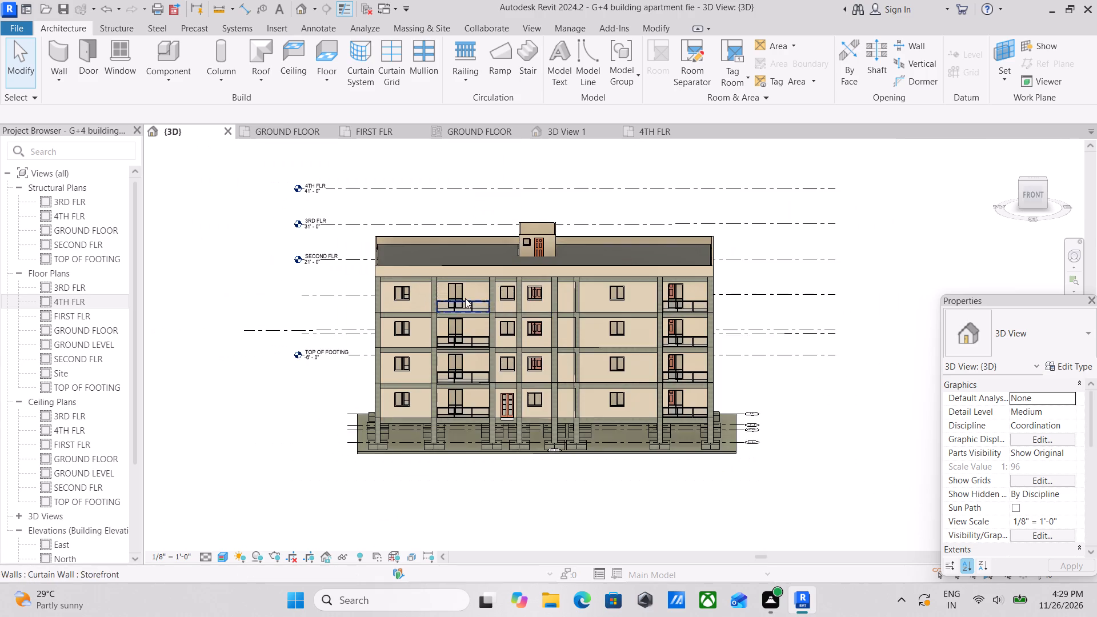
middle_drag(467, 307, 497, 374)
scroll(649, 332, up, 2)
middle_drag(608, 371, 621, 357)
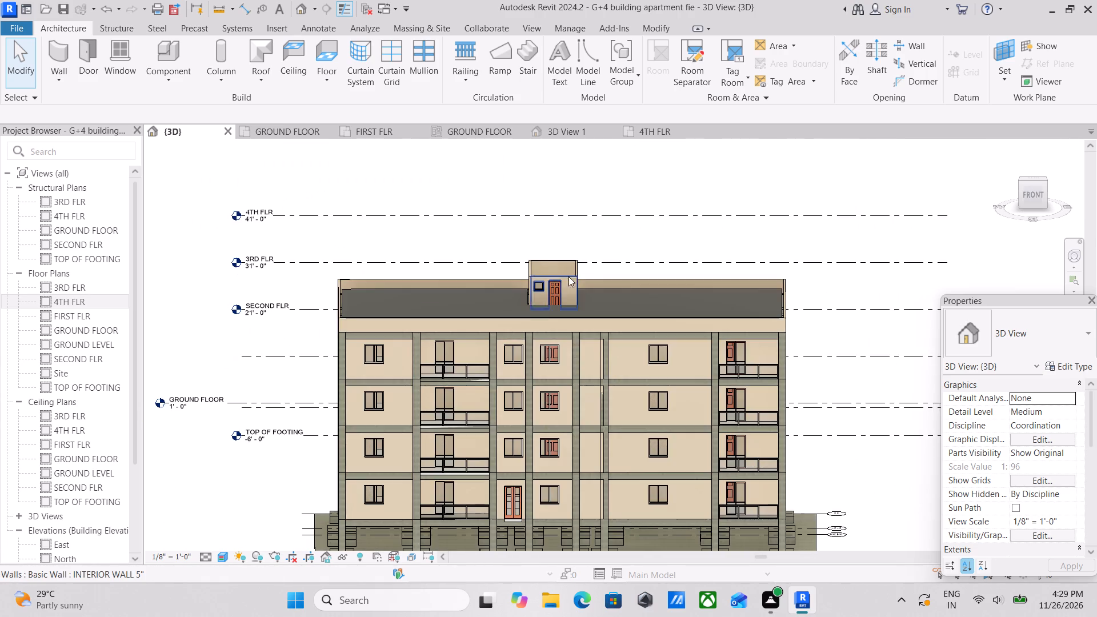
scroll(546, 257, up, 4)
middle_drag(554, 288, 564, 324)
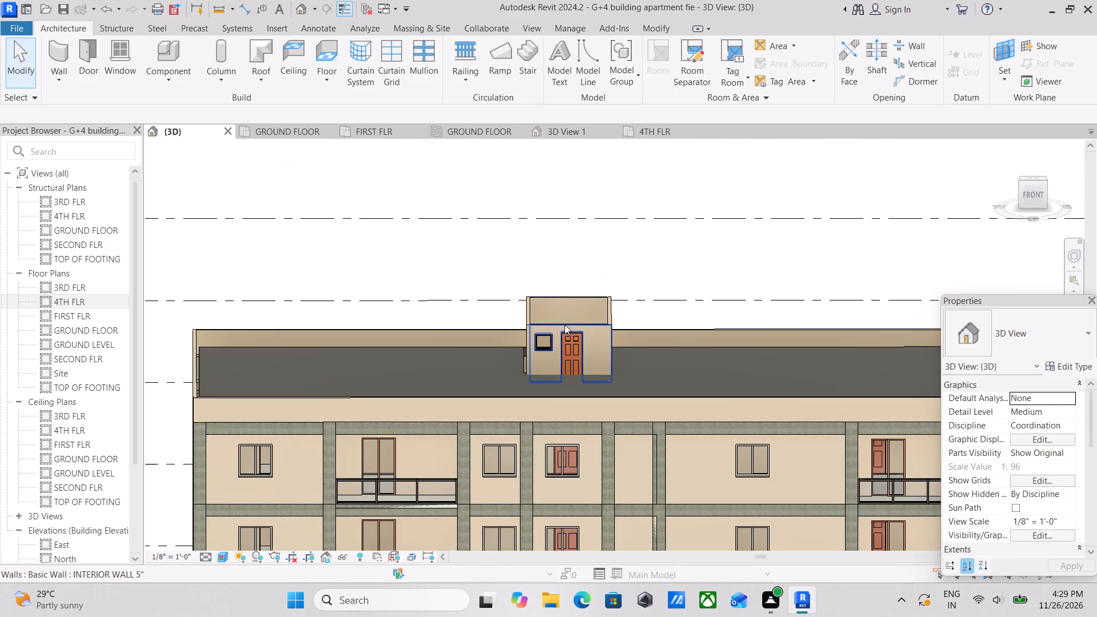
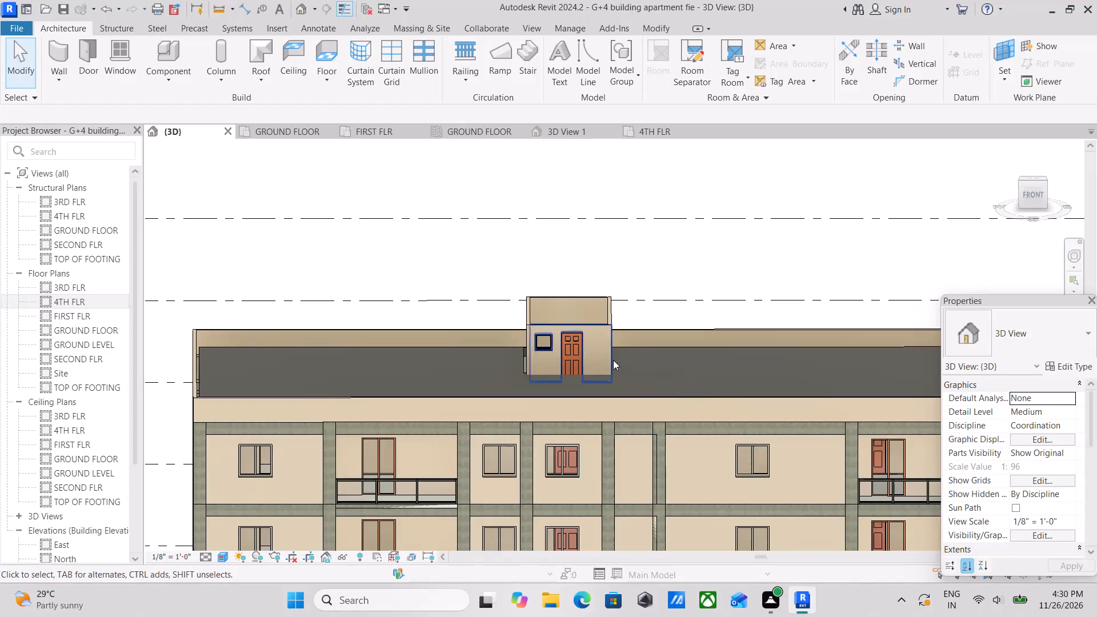
Examine the roof, rooftop stair enclosure, front facade, balconies and west corner of the building in the 3D view.
scroll(613, 360, down, 4)
middle_drag(565, 352, 482, 326)
shift+middle_drag(440, 330, 483, 334)
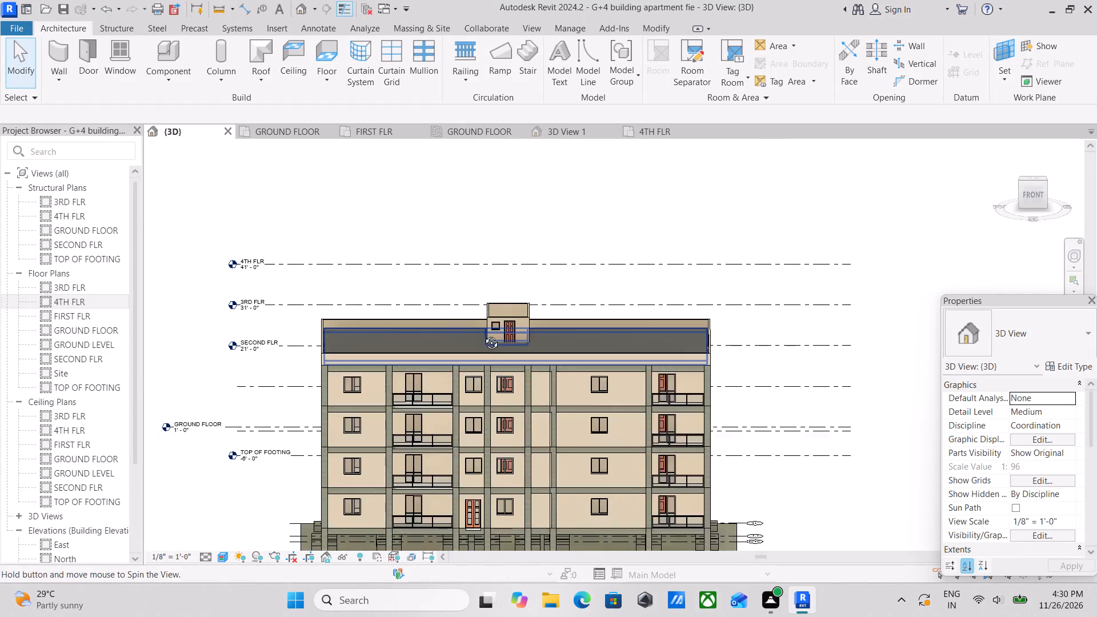
shift+middle_drag(483, 334, 719, 326)
middle_drag(716, 336, 579, 304)
scroll(639, 371, up, 4)
shift+middle_drag(618, 383, 495, 336)
shift+middle_drag(535, 336, 494, 365)
middle_drag(552, 359, 507, 376)
middle_drag(622, 374, 570, 379)
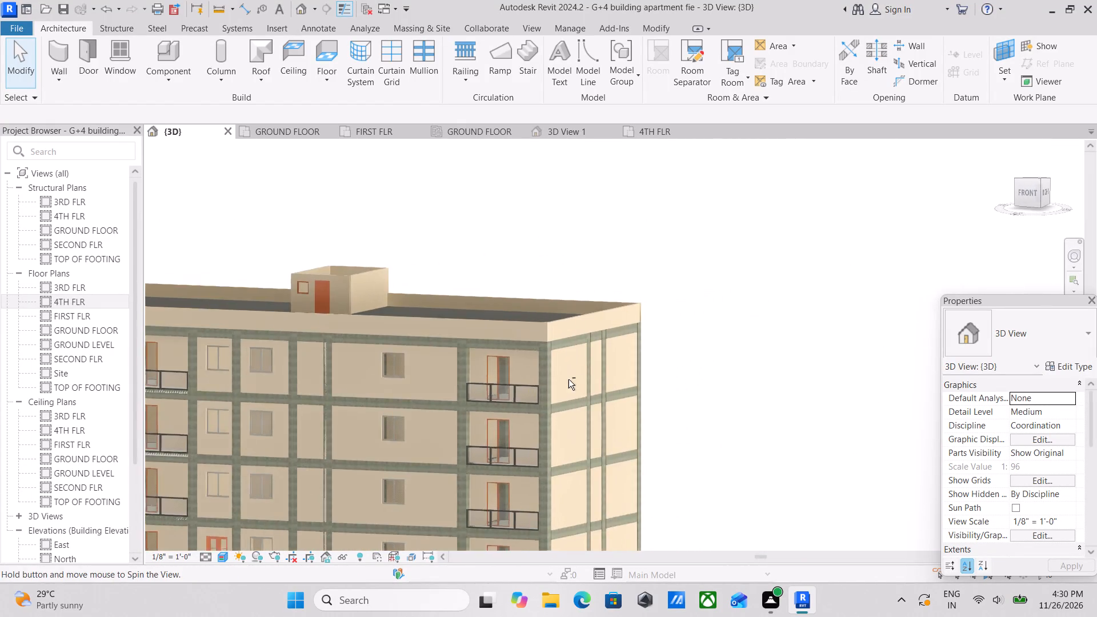
scroll(556, 379, up, 5)
shift+middle_drag(604, 363, 543, 382)
scroll(491, 379, down, 2)
middle_drag(490, 379, 721, 314)
middle_drag(521, 354, 715, 364)
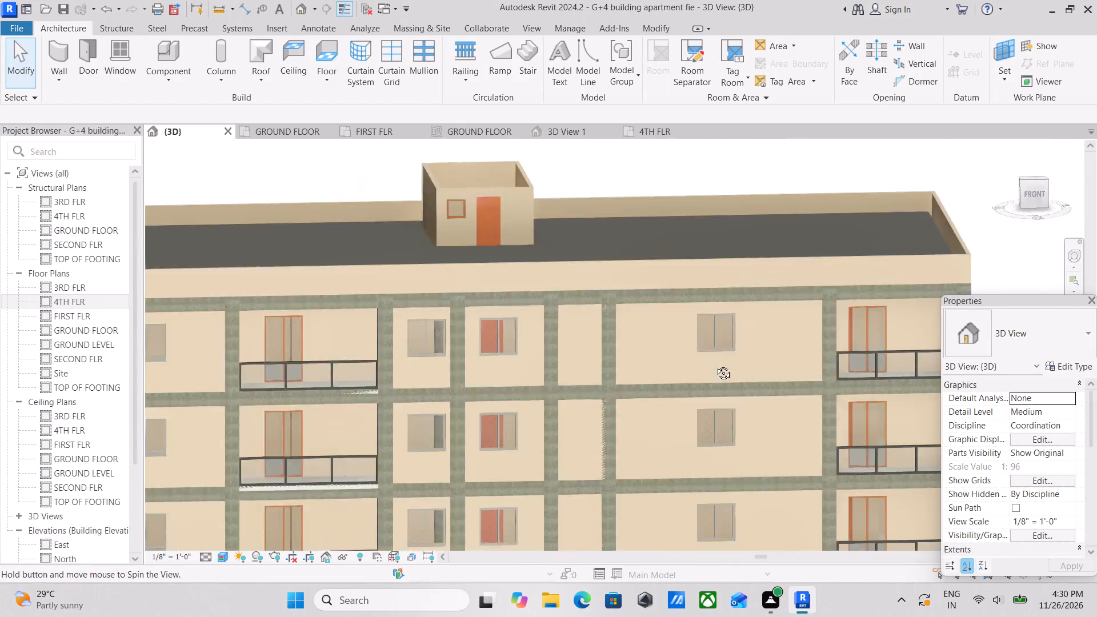
middle_drag(715, 364, 727, 364)
scroll(659, 373, down, 2)
middle_drag(659, 373, 695, 307)
shift+middle_drag(557, 383, 481, 339)
scroll(477, 340, down, 3)
middle_drag(477, 340, 529, 314)
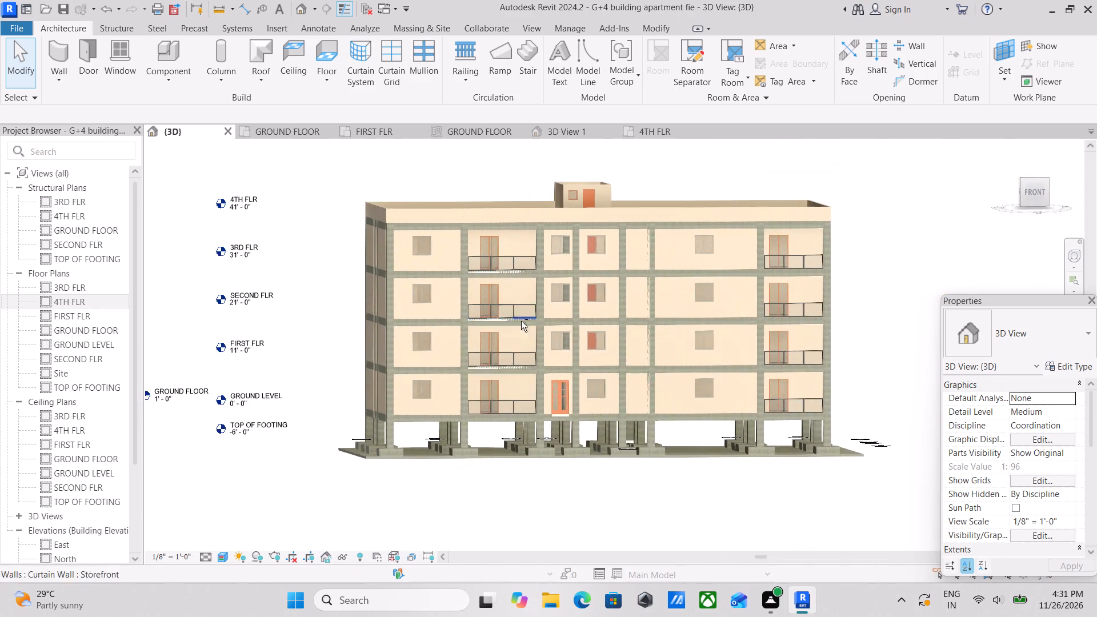
scroll(494, 356, up, 4)
shift+middle_drag(411, 367, 507, 395)
scroll(637, 362, up, 2)
middle_drag(706, 364, 576, 391)
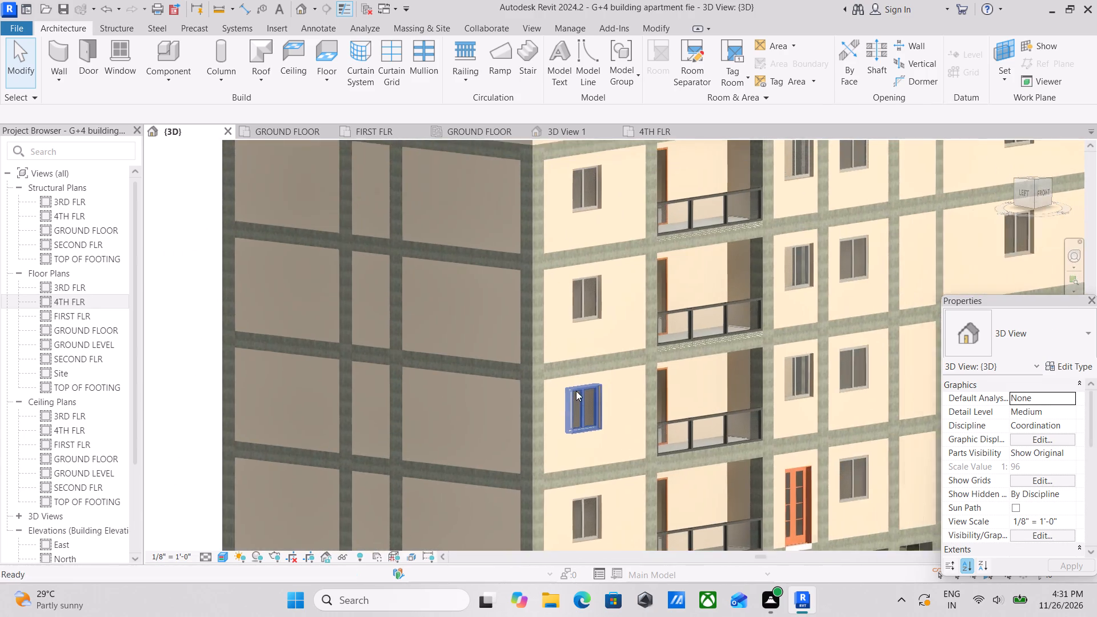
scroll(576, 391, down, 3)
middle_drag(588, 402, 563, 421)
middle_drag(525, 407, 522, 430)
scroll(531, 421, up, 2)
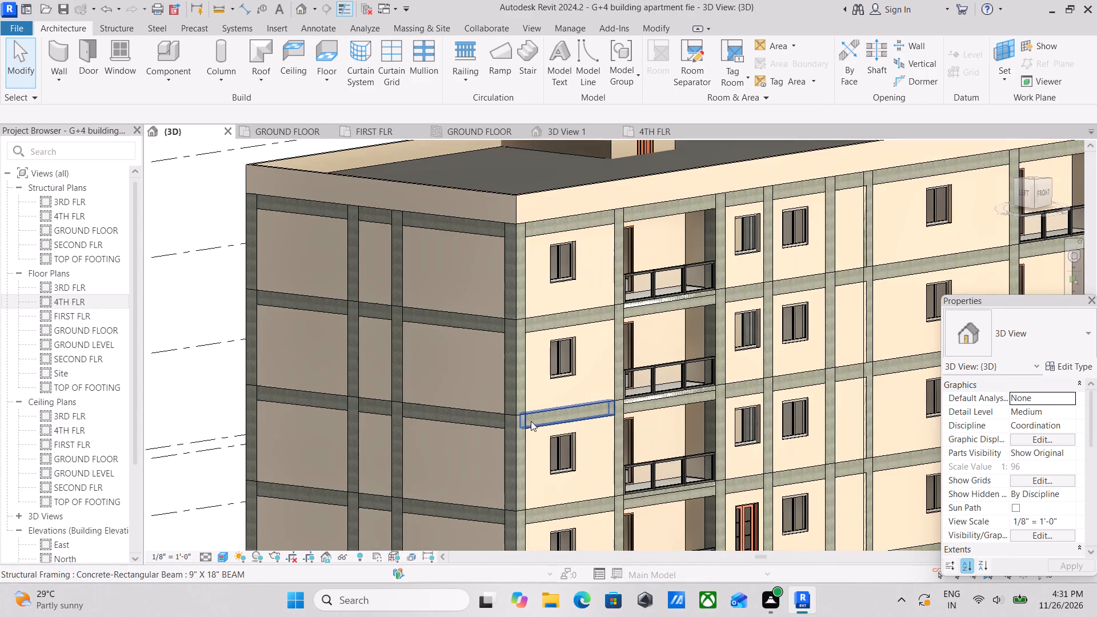
Paint both outer faces of the front-west corner column on the top two storeys and the front beam beside it with SAND BEIGE PAINT.
key(p)
key(t)
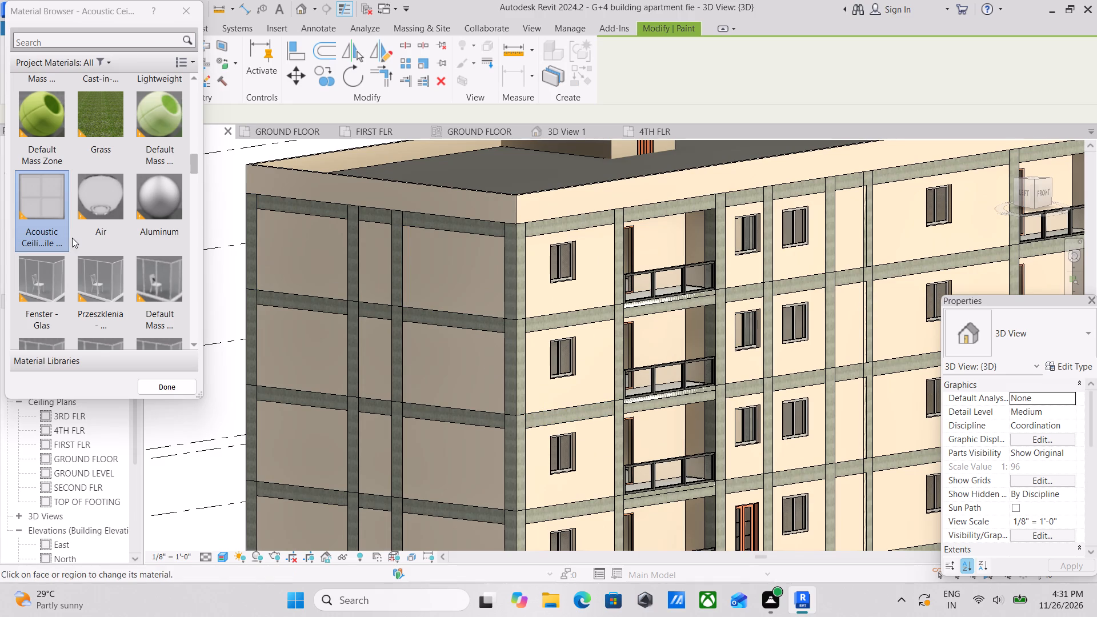
scroll(72, 238, down, 3)
scroll(71, 238, up, 8)
scroll(97, 134, up, 4)
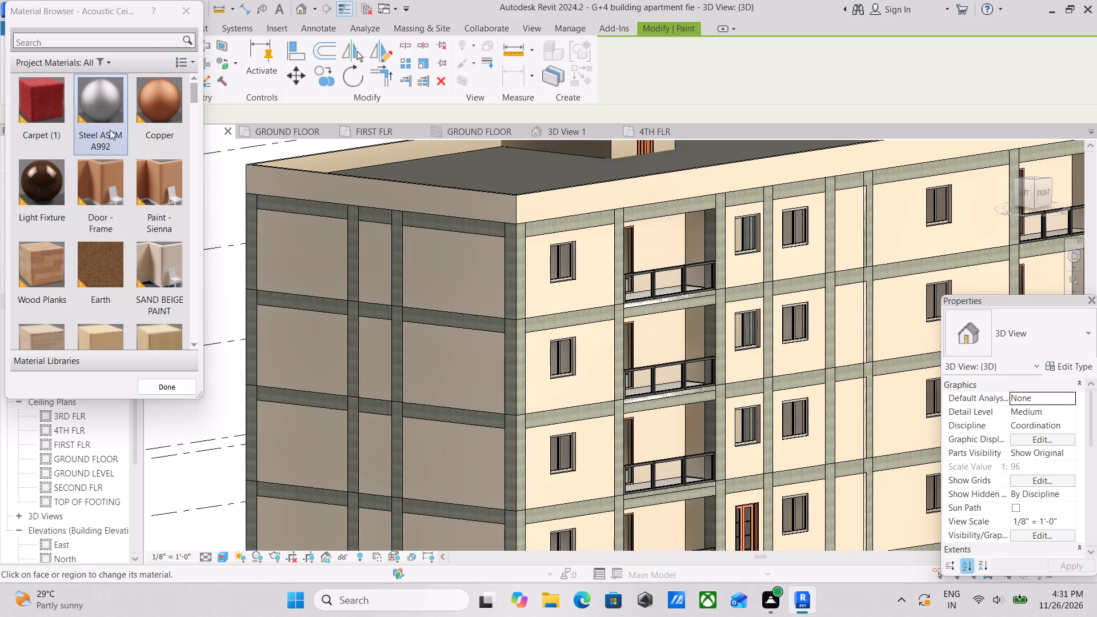
scroll(81, 265, up, 2)
scroll(94, 257, down, 4)
scroll(94, 257, up, 8)
scroll(115, 108, up, 1)
scroll(171, 198, down, 3)
scroll(163, 242, up, 3)
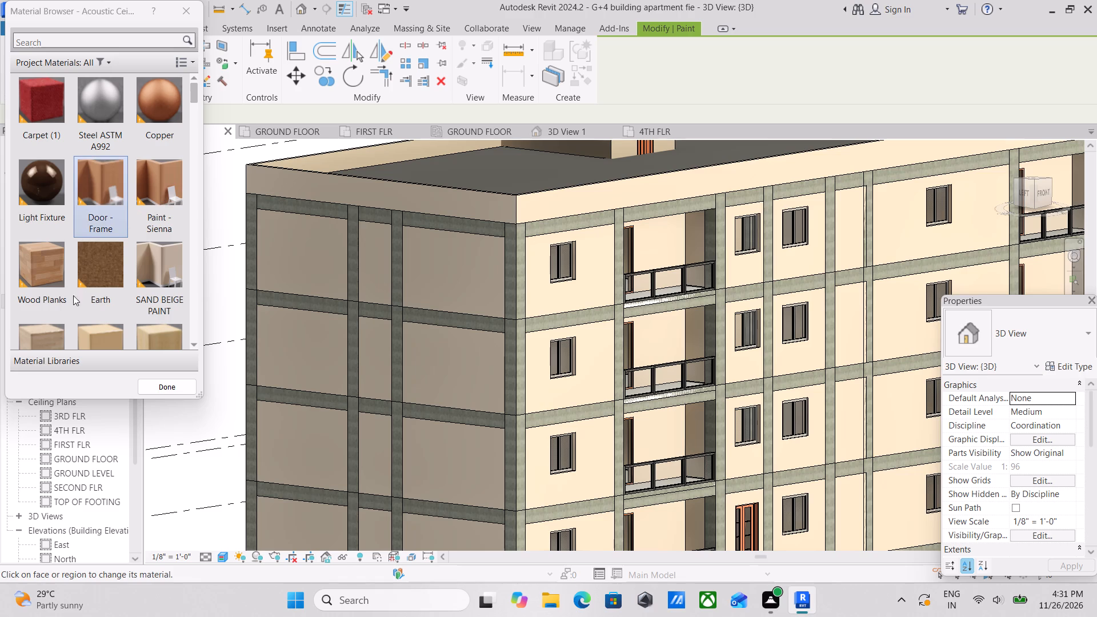
click(103, 38)
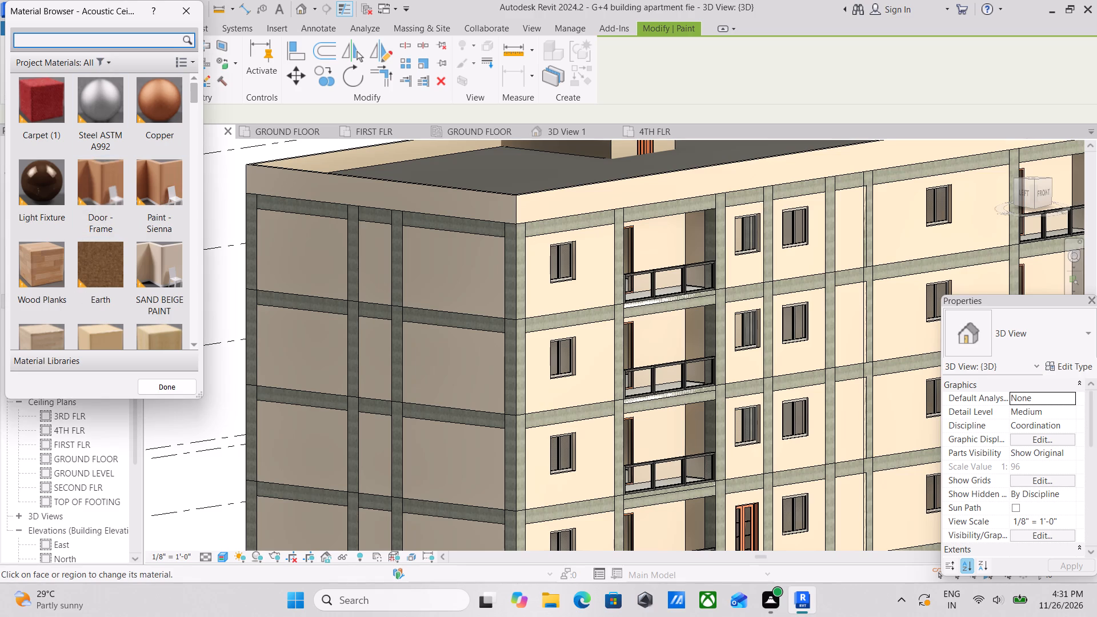
click(149, 275)
scroll(830, 327, up, 2)
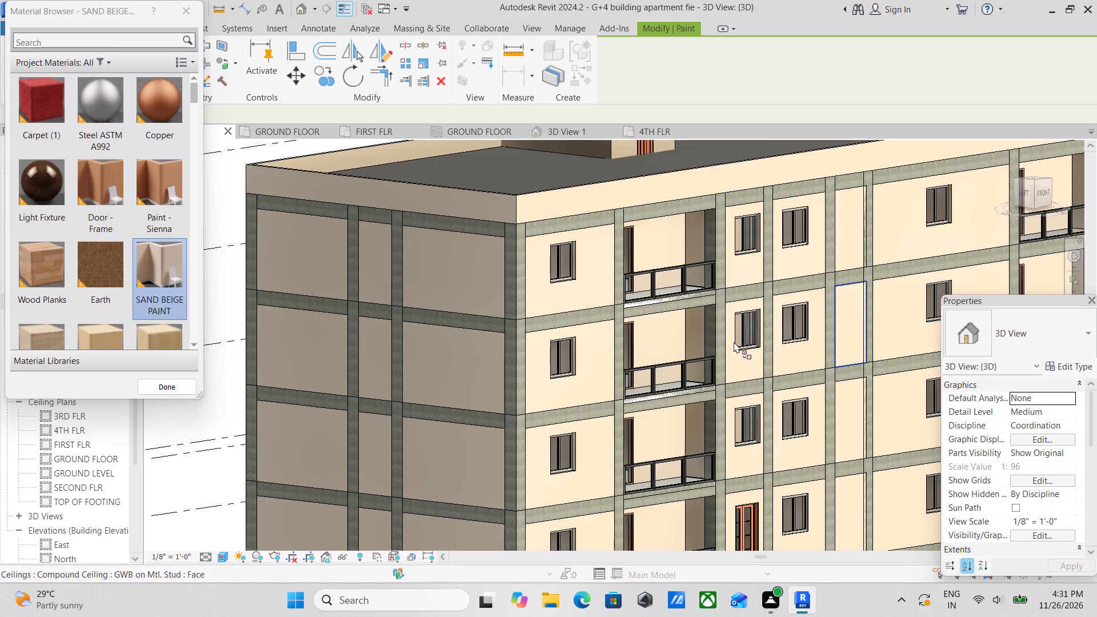
scroll(467, 280, up, 3)
click(393, 306)
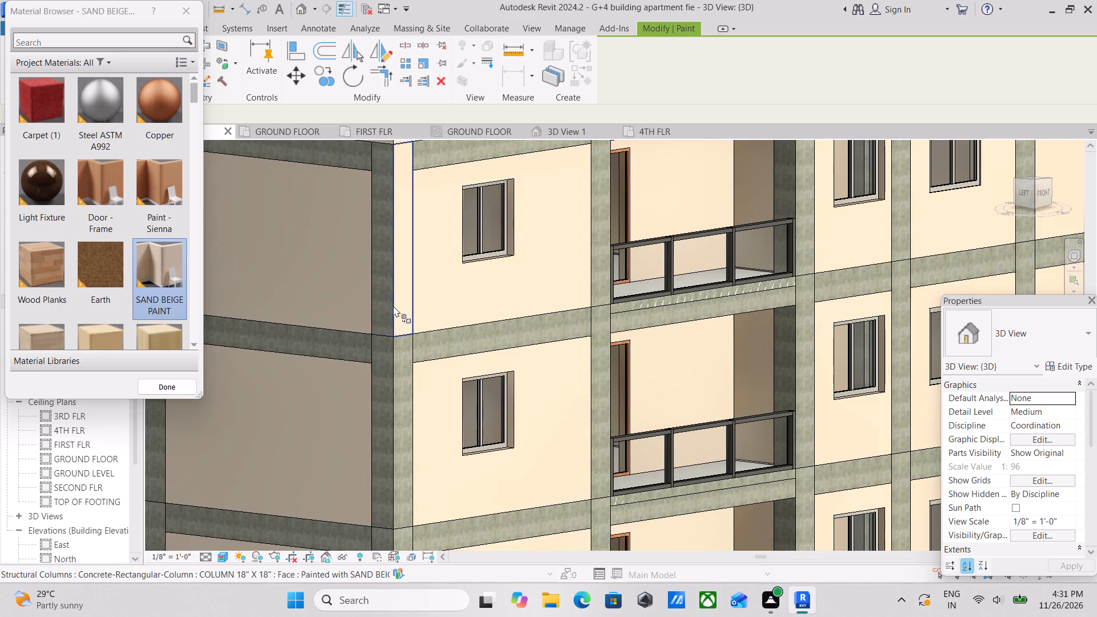
click(378, 307)
click(391, 359)
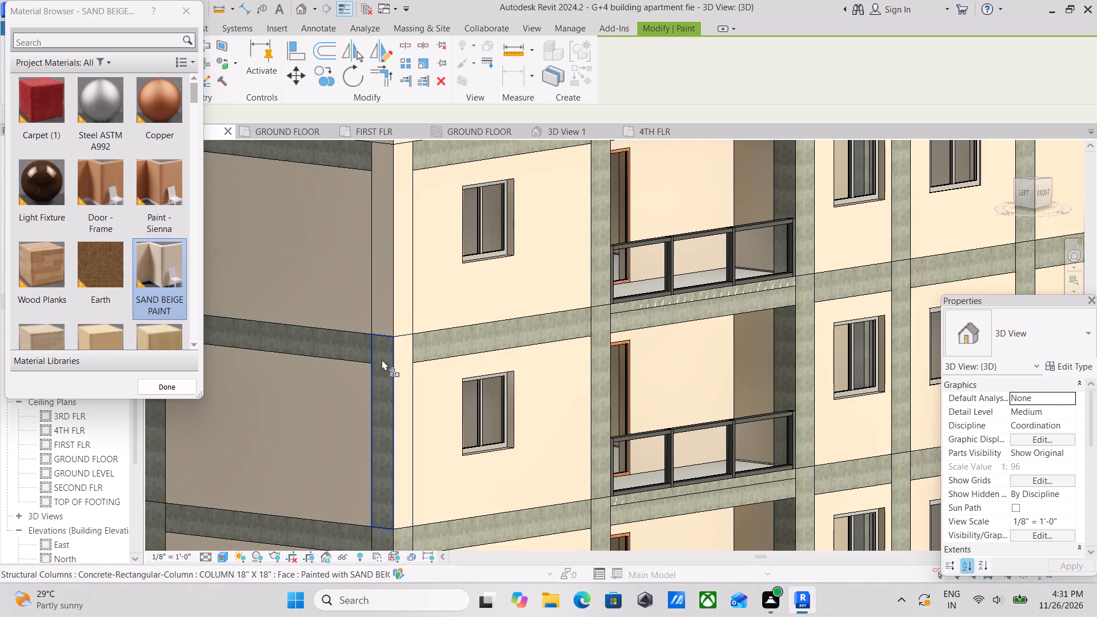
click(381, 359)
click(458, 343)
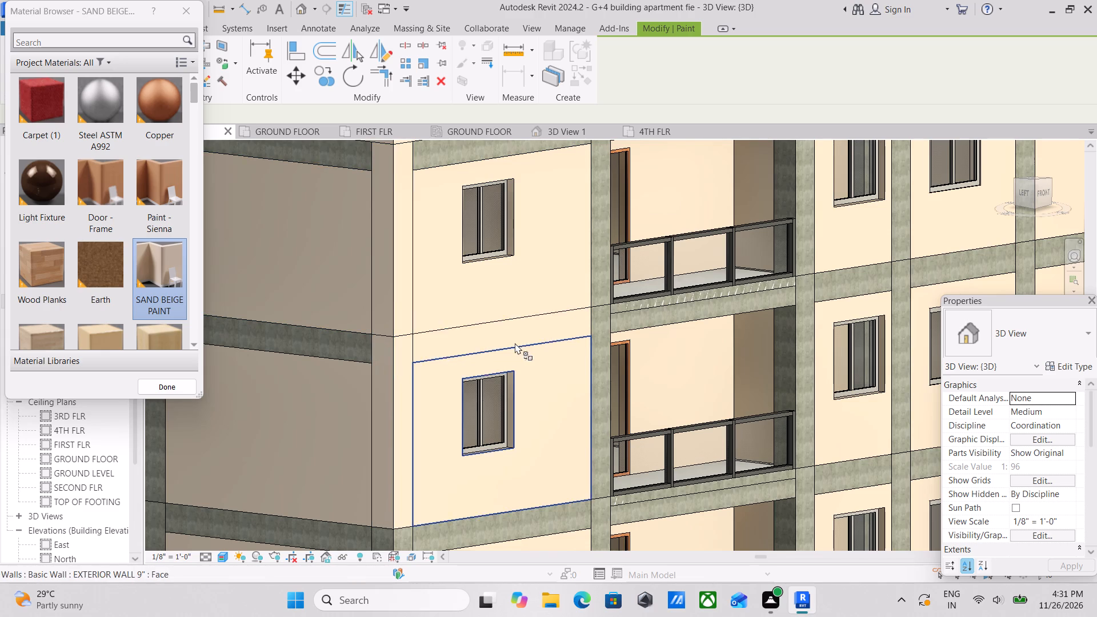
Paint the column west of the balcony on the top two storeys, the beam below the top balcony, and the lower column east of it SAND BEIGE.
middle_drag(515, 343, 326, 379)
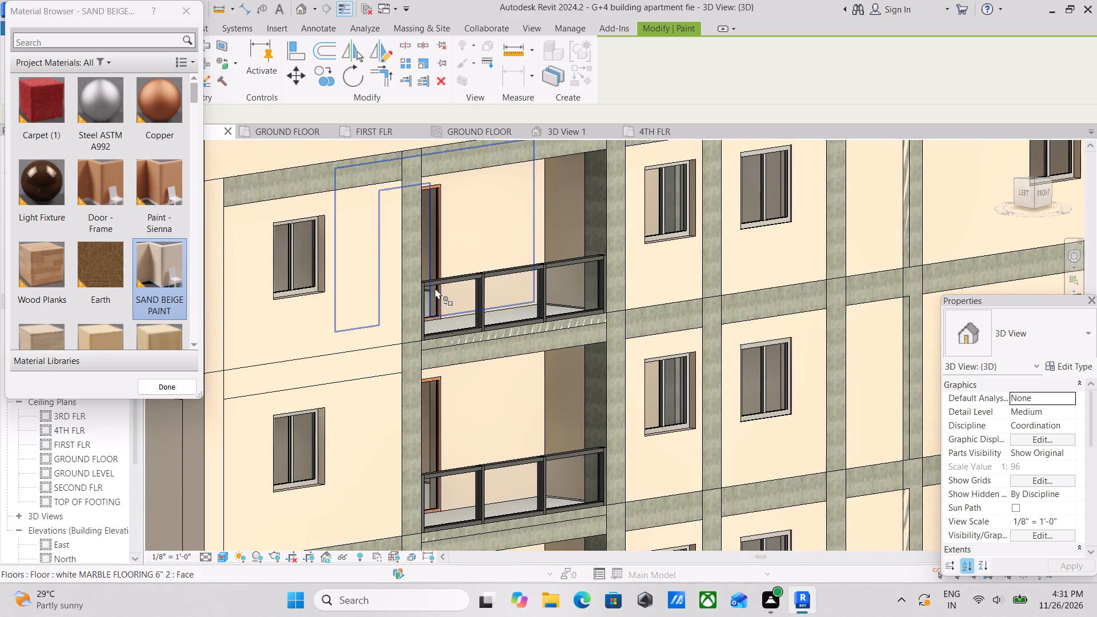
click(413, 271)
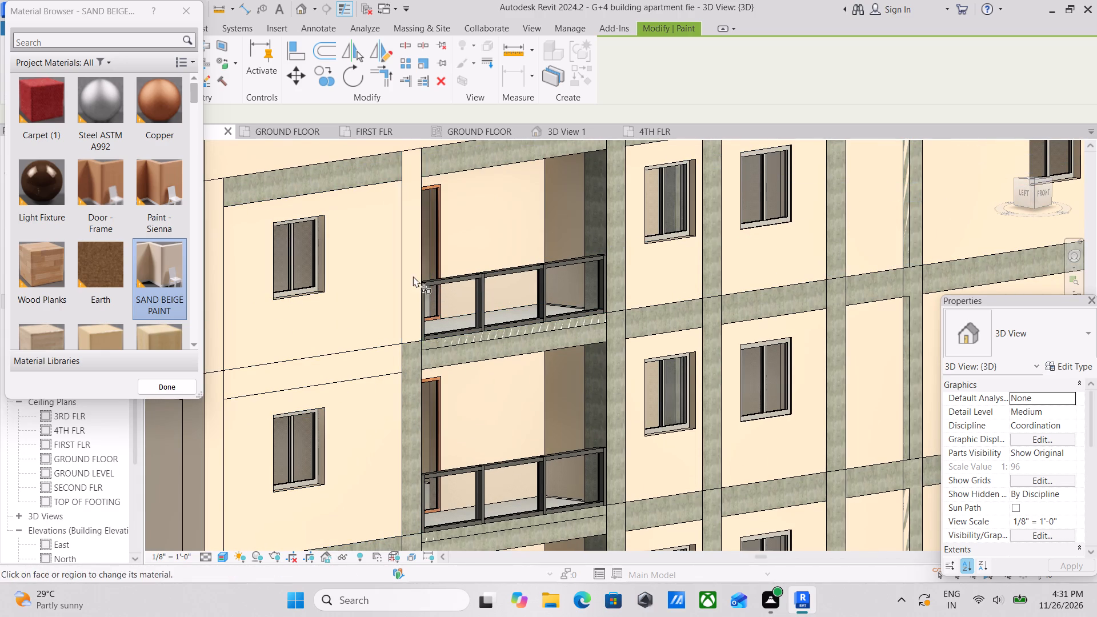
click(412, 364)
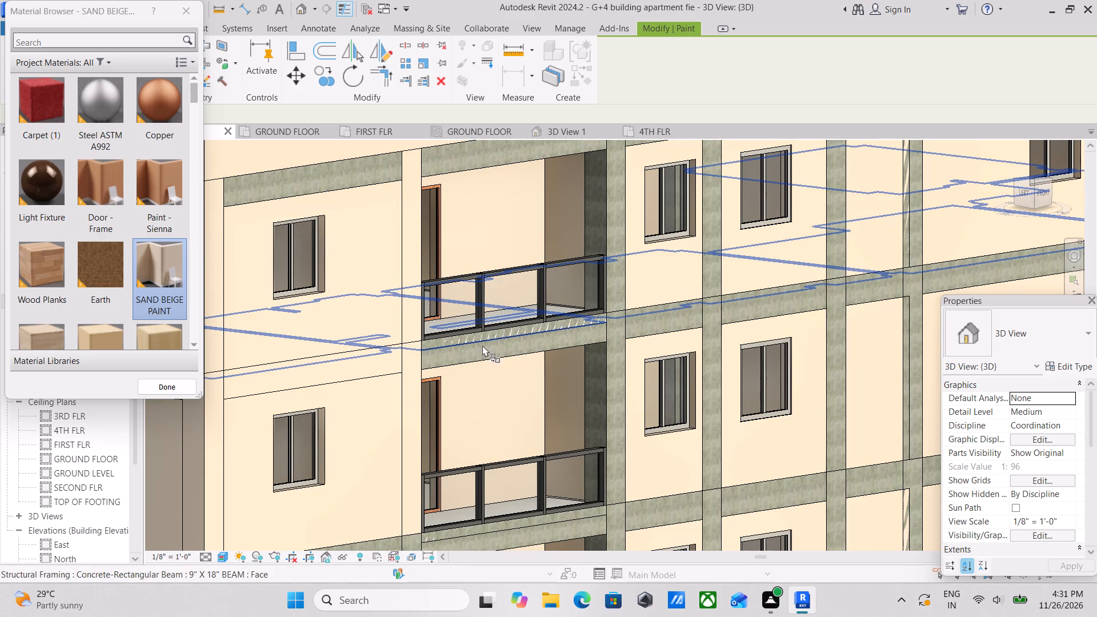
scroll(557, 348, up, 4)
click(575, 328)
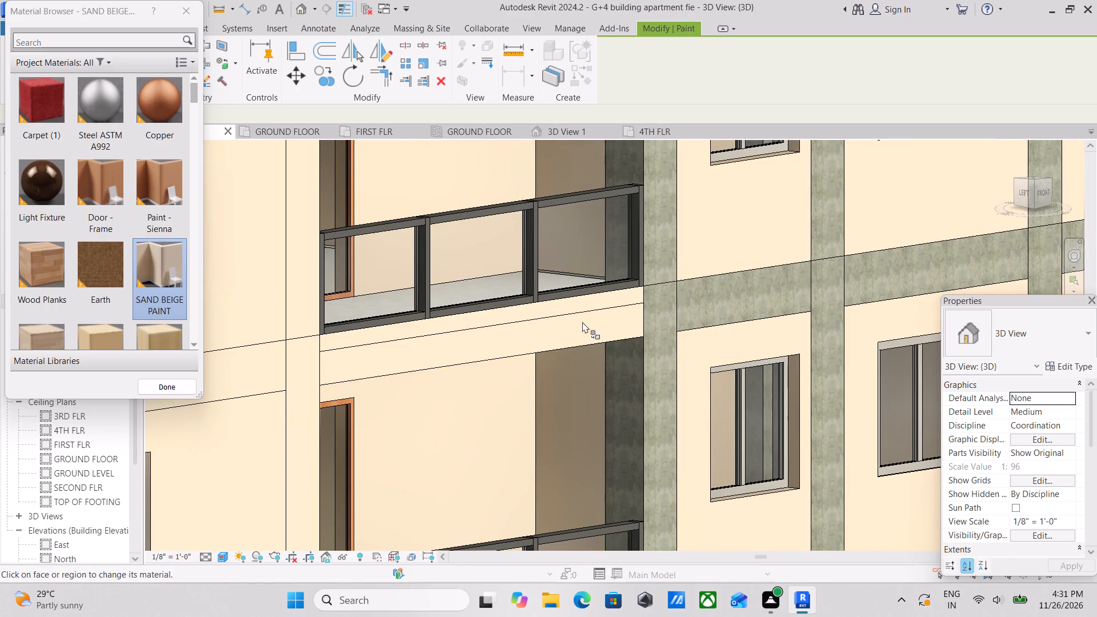
middle_drag(582, 322, 519, 363)
click(599, 351)
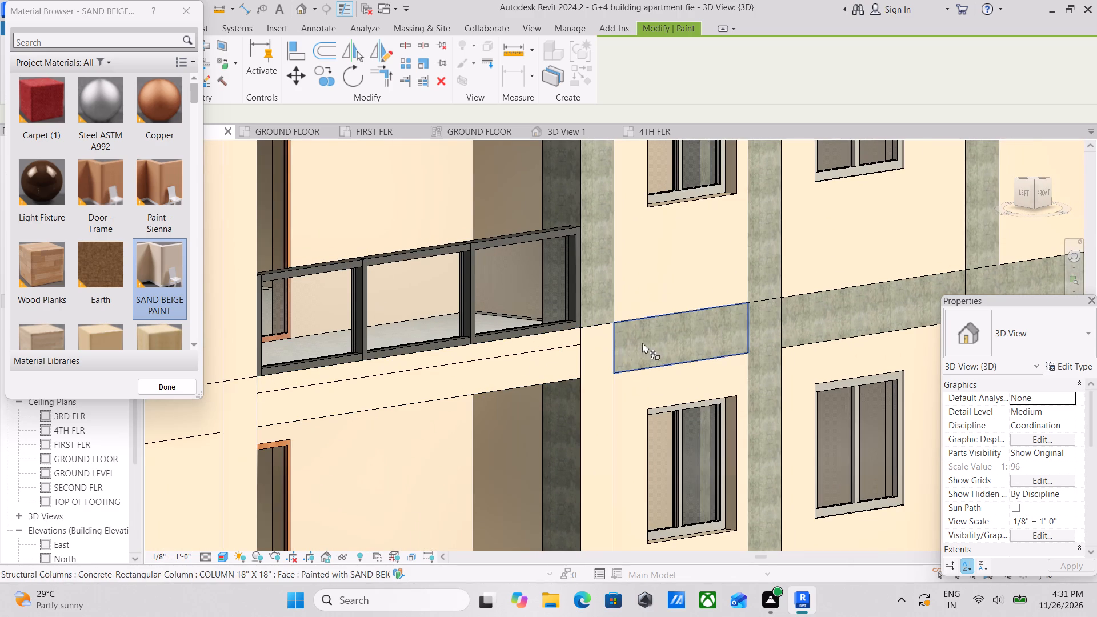
Continue SAND BEIGE PAINT eastward along the front beams below the top storey and the lower-storey columns between them, through the long window bay.
click(655, 341)
middle_drag(700, 338, 558, 358)
click(628, 347)
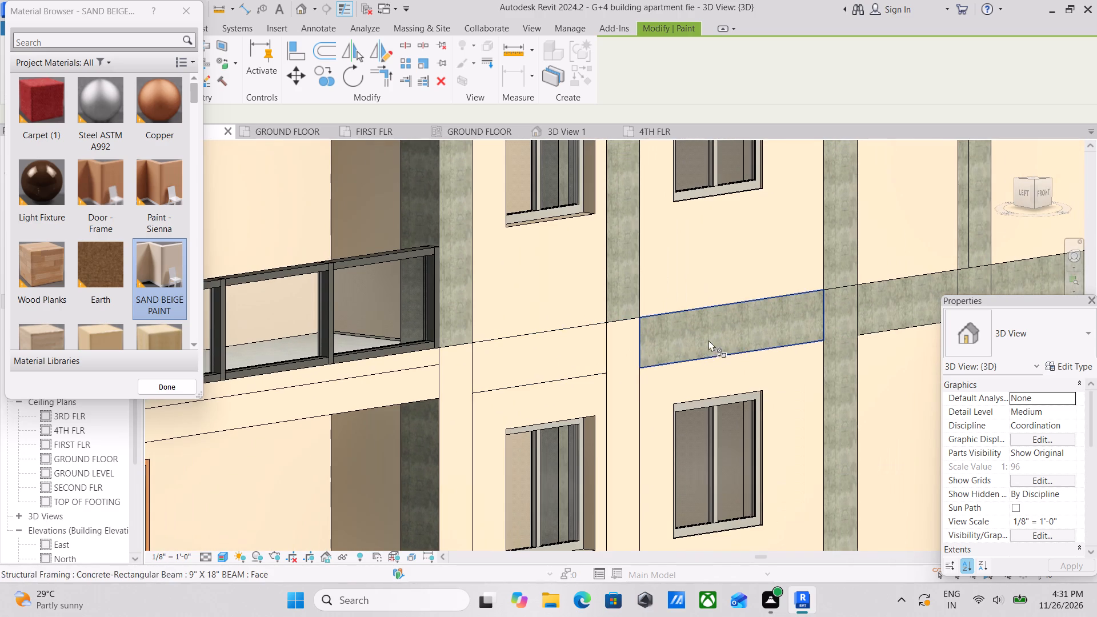
click(726, 339)
middle_drag(738, 338, 624, 359)
click(732, 346)
middle_drag(786, 331, 674, 348)
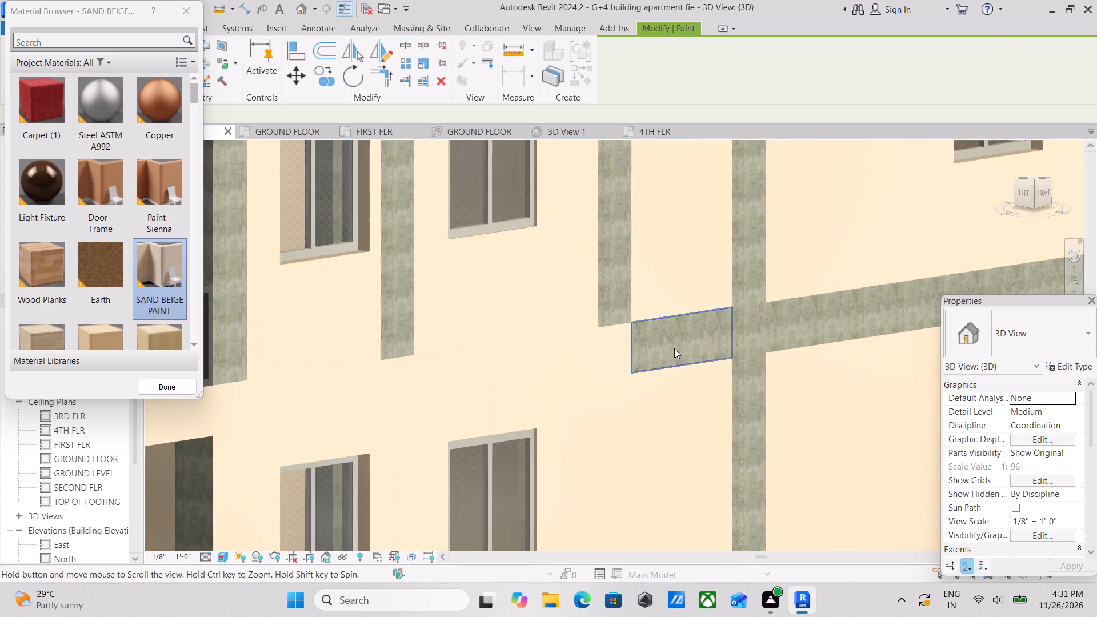
click(674, 348)
click(748, 338)
middle_drag(748, 341, 623, 356)
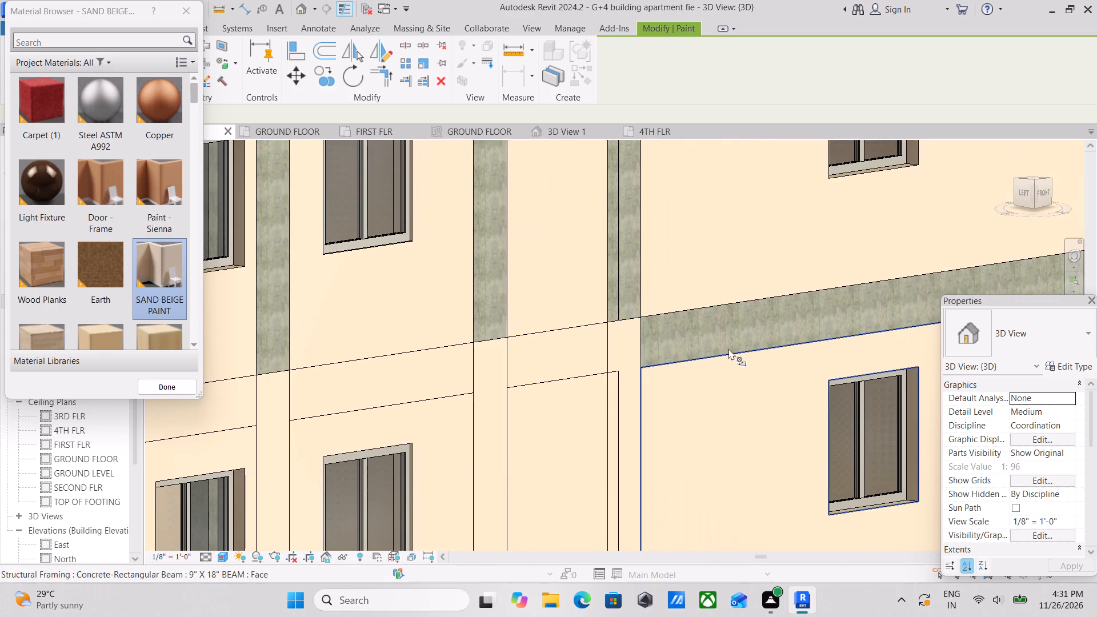
click(728, 348)
click(712, 338)
Paint the top storey's front columns back westward to the balcony's east side, plus the roof-level beam beside it, with SAND BEIGE PAINT.
scroll(736, 332, down, 2)
middle_drag(728, 337, 696, 412)
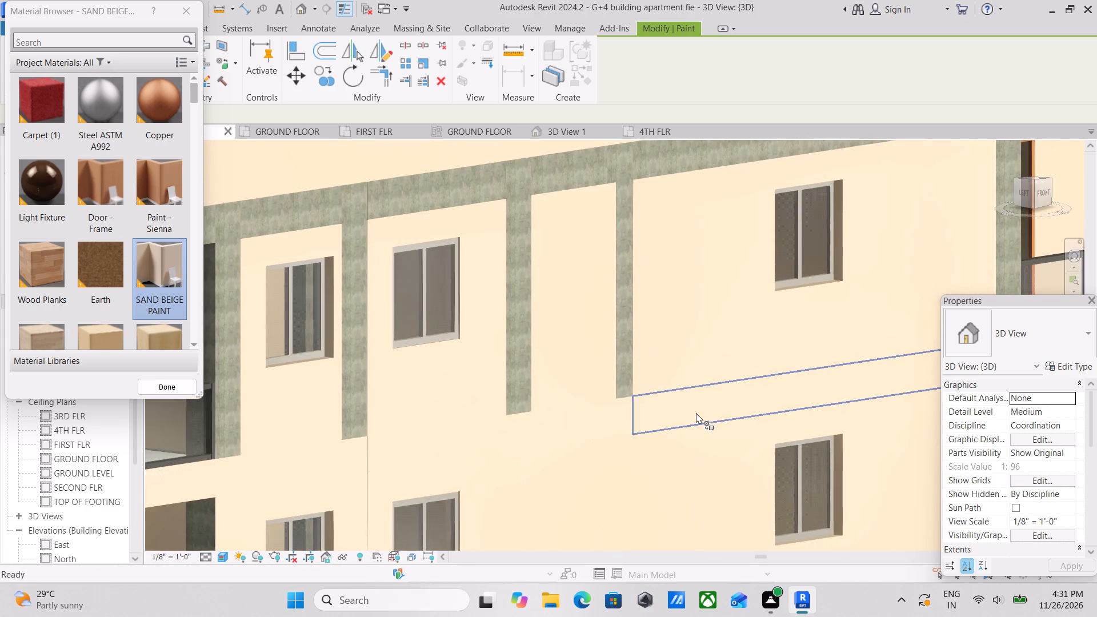
click(623, 331)
middle_drag(534, 326, 608, 402)
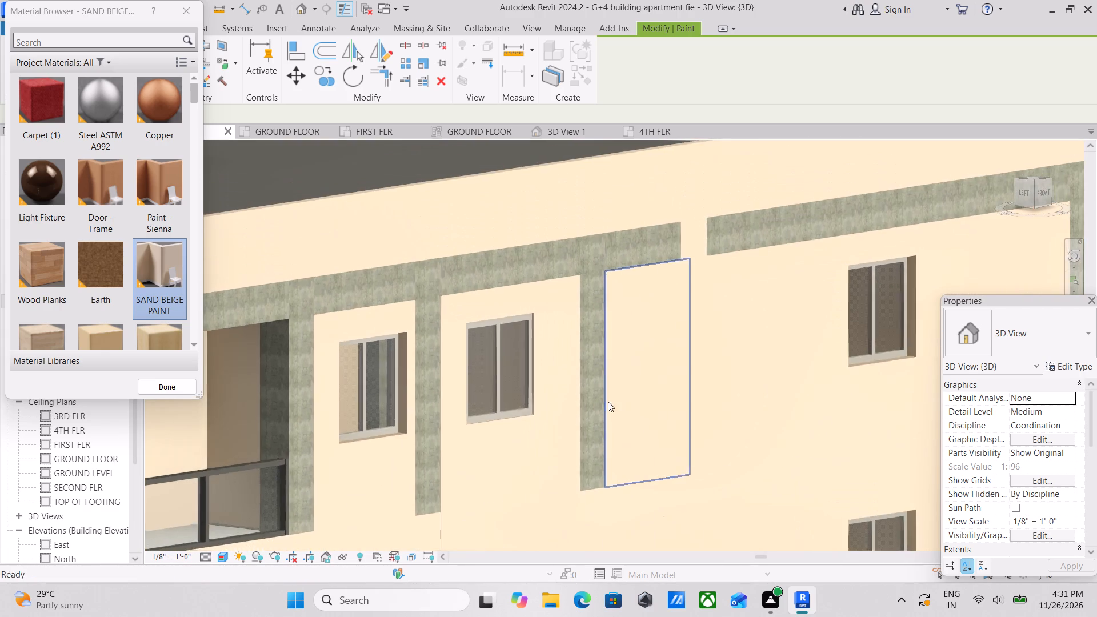
click(595, 360)
middle_drag(580, 360, 658, 404)
scroll(584, 360, down, 1)
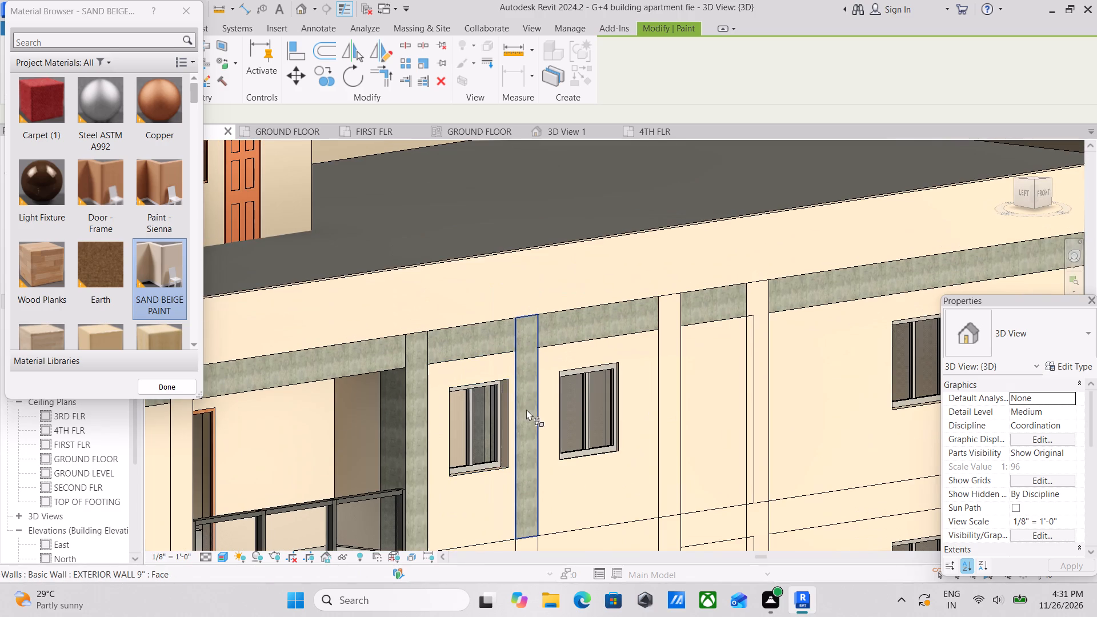
click(527, 408)
click(460, 340)
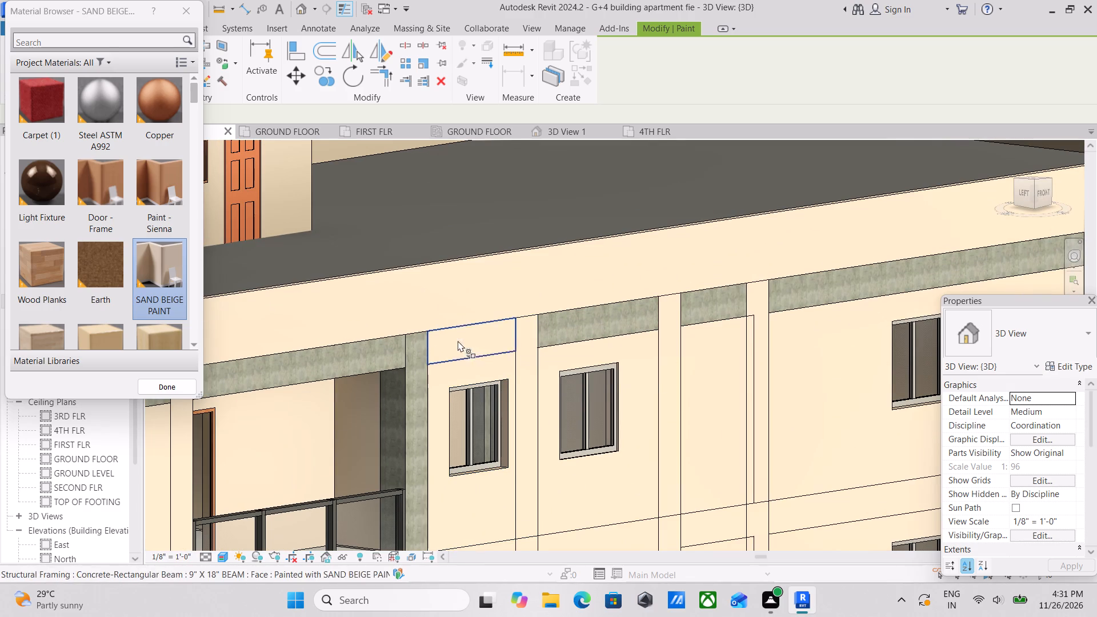
click(416, 347)
Paint the roof-level front beams above the west balcony and above the westernmost window with SAND BEIGE PAINT.
middle_drag(417, 346, 584, 328)
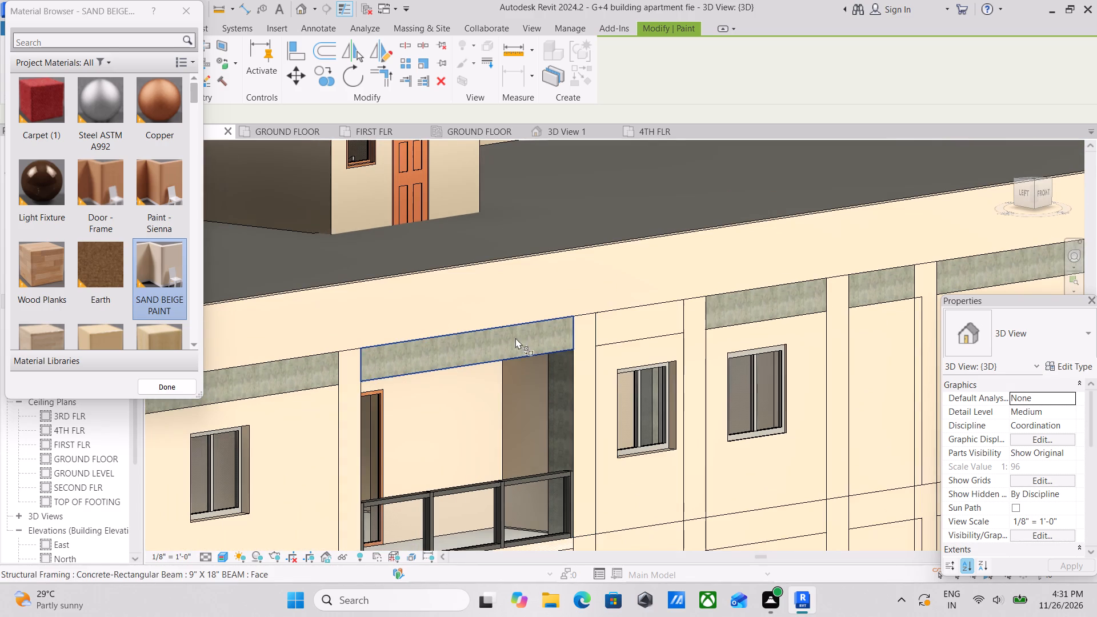
click(494, 339)
middle_drag(460, 348, 687, 319)
click(494, 346)
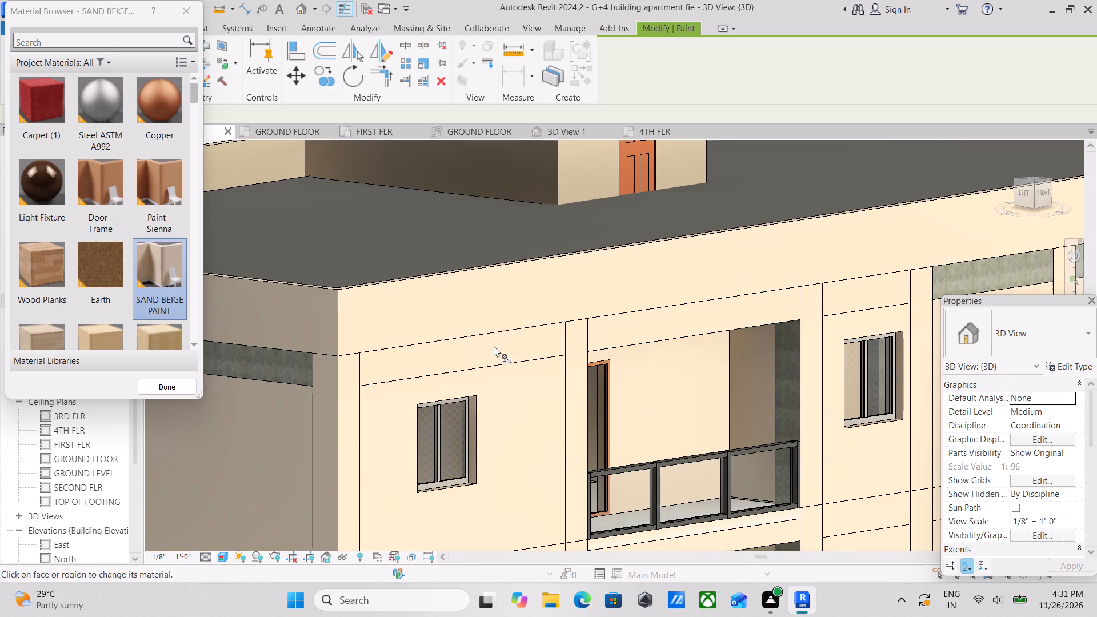
Apply SAND BEIGE PAINT to the beam below the westernmost window on the middle storey and the column between that window and the balcony.
scroll(445, 349, down, 1)
middle_drag(451, 346, 676, 314)
scroll(499, 326, down, 6)
middle_drag(522, 335, 531, 286)
middle_drag(570, 424, 575, 321)
scroll(580, 345, up, 6)
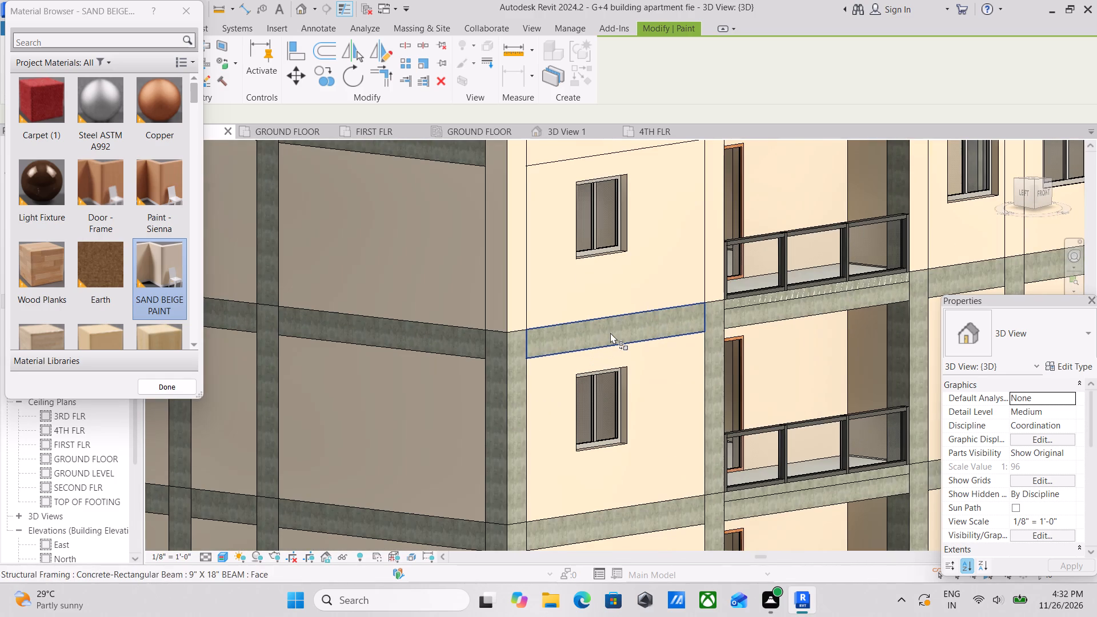
click(610, 332)
scroll(723, 406, up, 3)
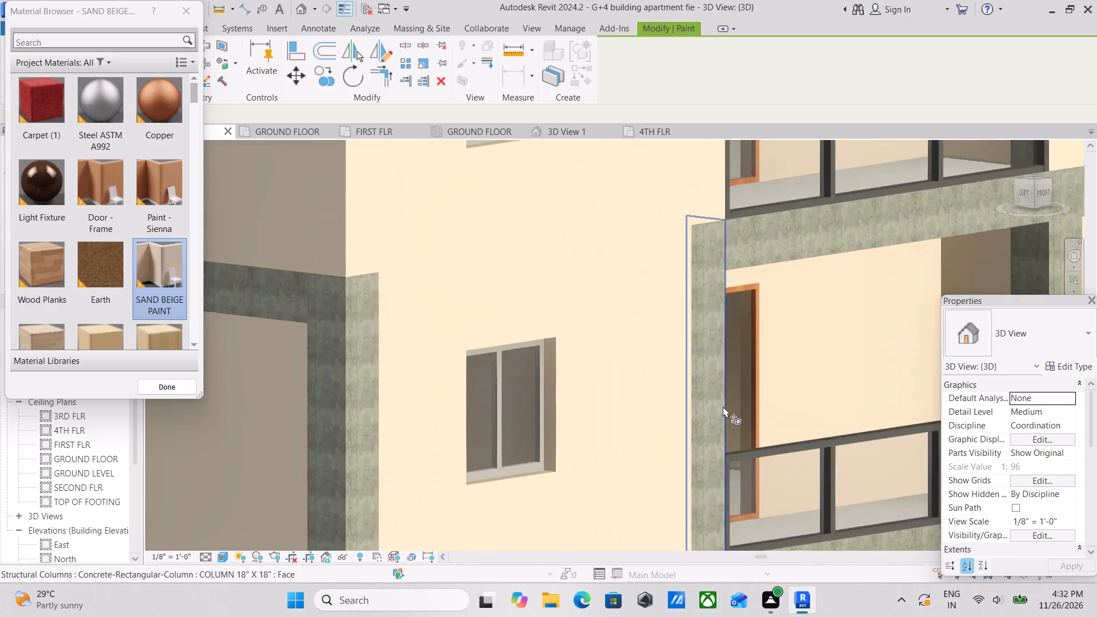
scroll(723, 406, up, 4)
click(707, 402)
scroll(707, 402, down, 5)
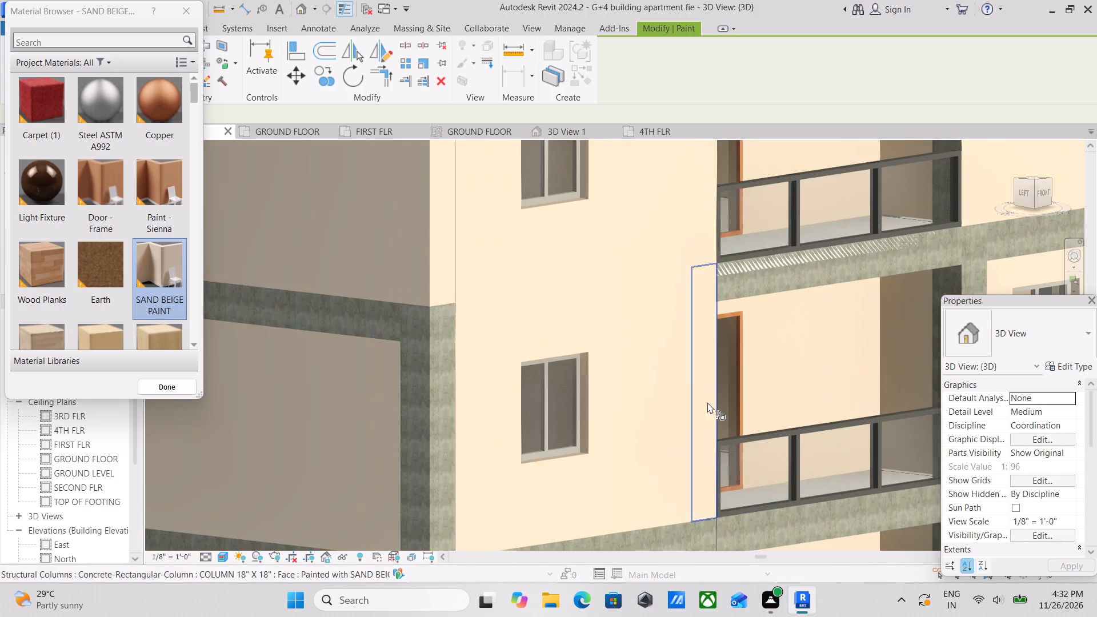
Paint the west corner columns, the next beam down, and the lower-storey column west of the balcony SAND BEIGE.
middle_drag(707, 402, 608, 472)
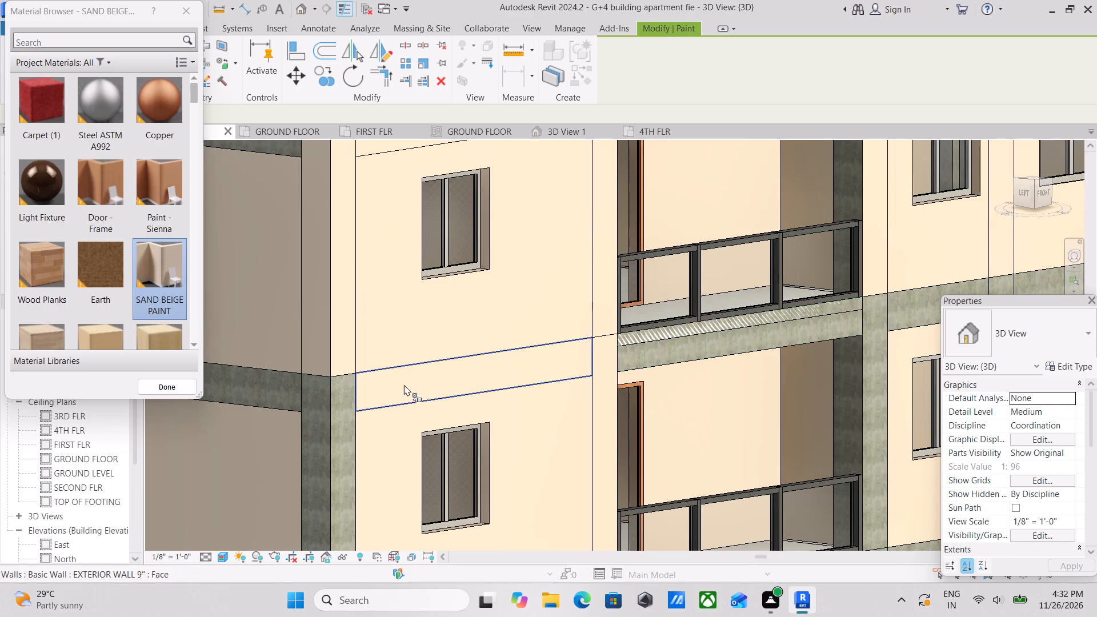
middle_drag(406, 379, 555, 239)
click(493, 349)
middle_drag(483, 352, 521, 243)
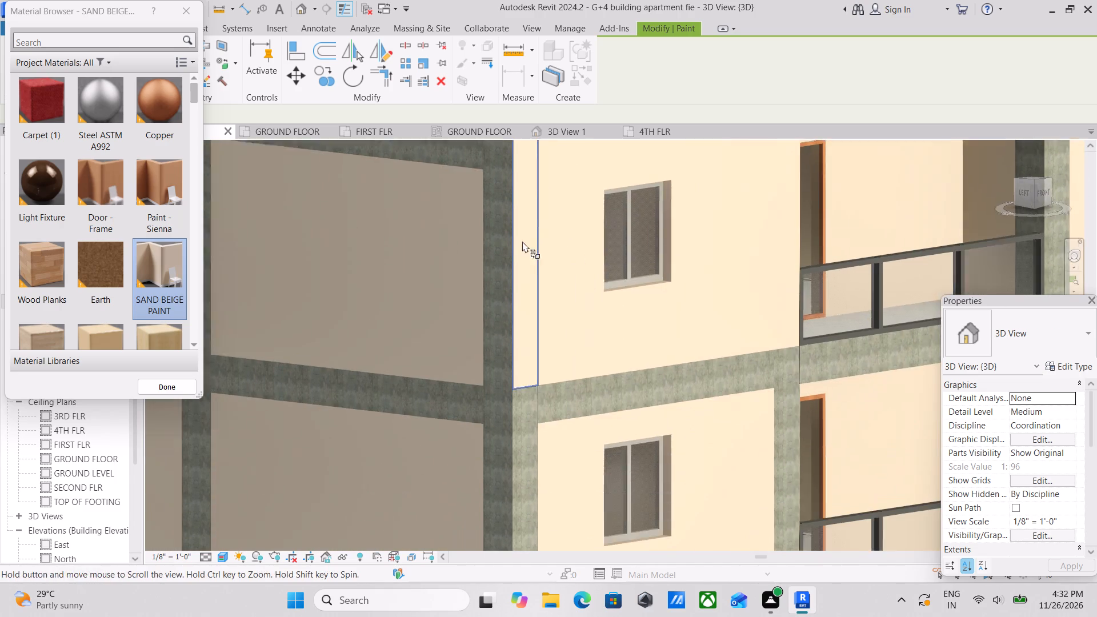
click(620, 379)
middle_drag(645, 388, 628, 313)
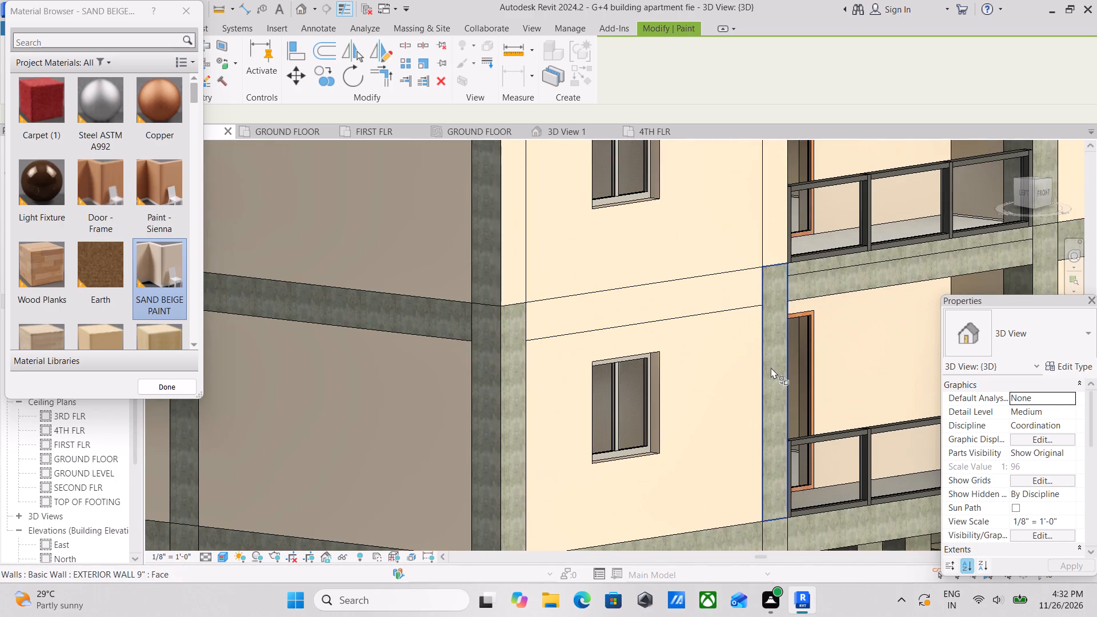
click(775, 367)
click(506, 398)
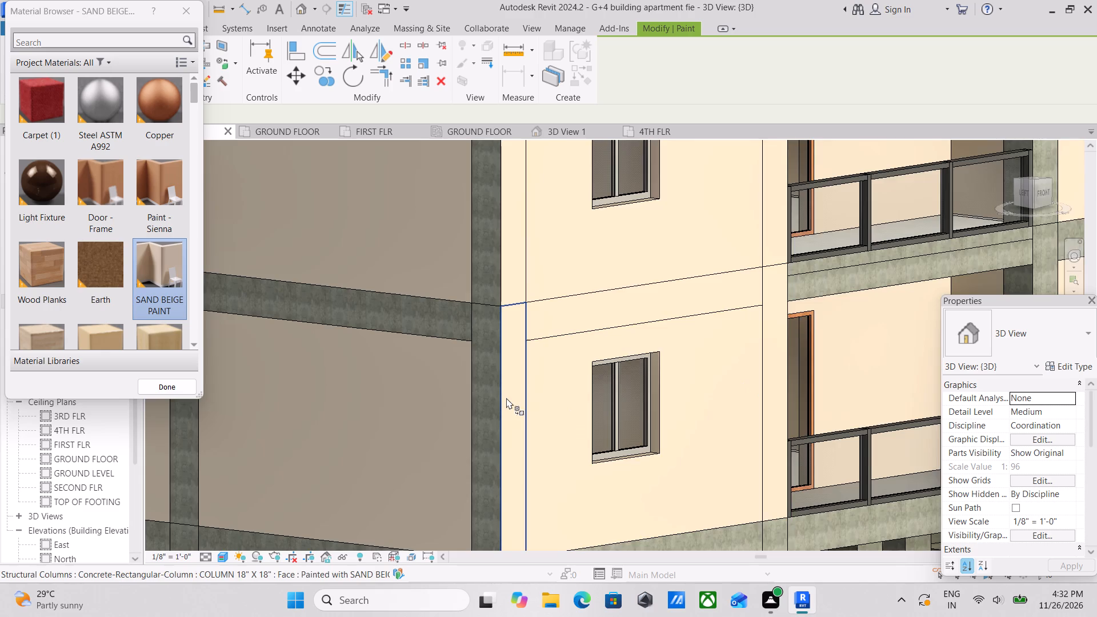
scroll(506, 398, down, 1)
middle_drag(506, 398, 532, 296)
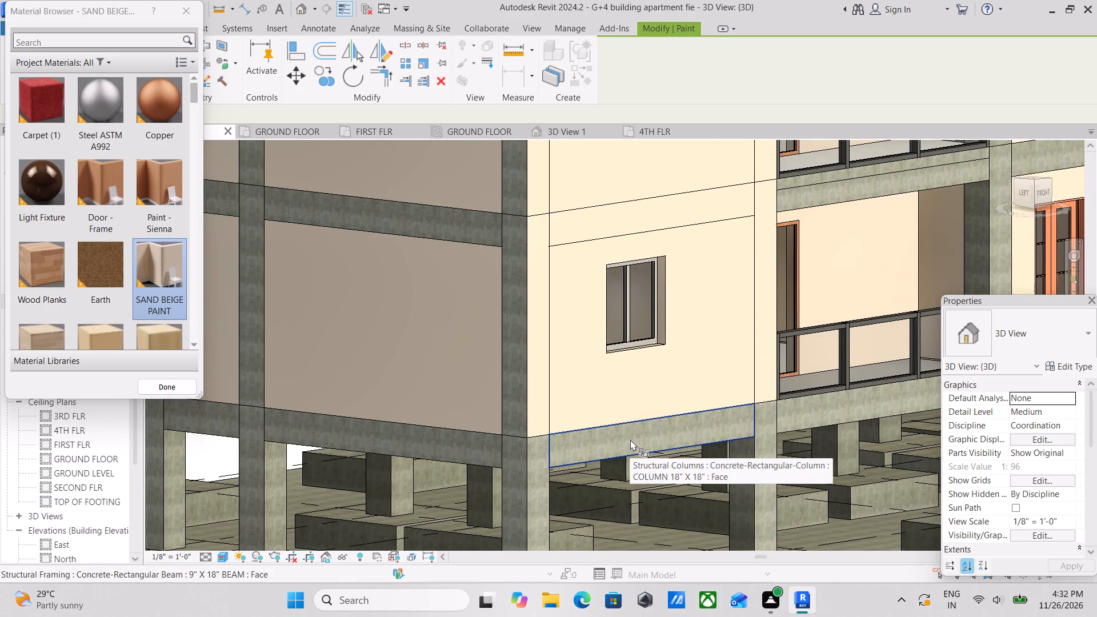
Paint the beam below the west balcony and the beam over the adjoining window to its east with SAND BEIGE PAINT.
middle_drag(684, 415, 345, 422)
middle_drag(593, 364, 552, 492)
middle_drag(690, 325, 587, 506)
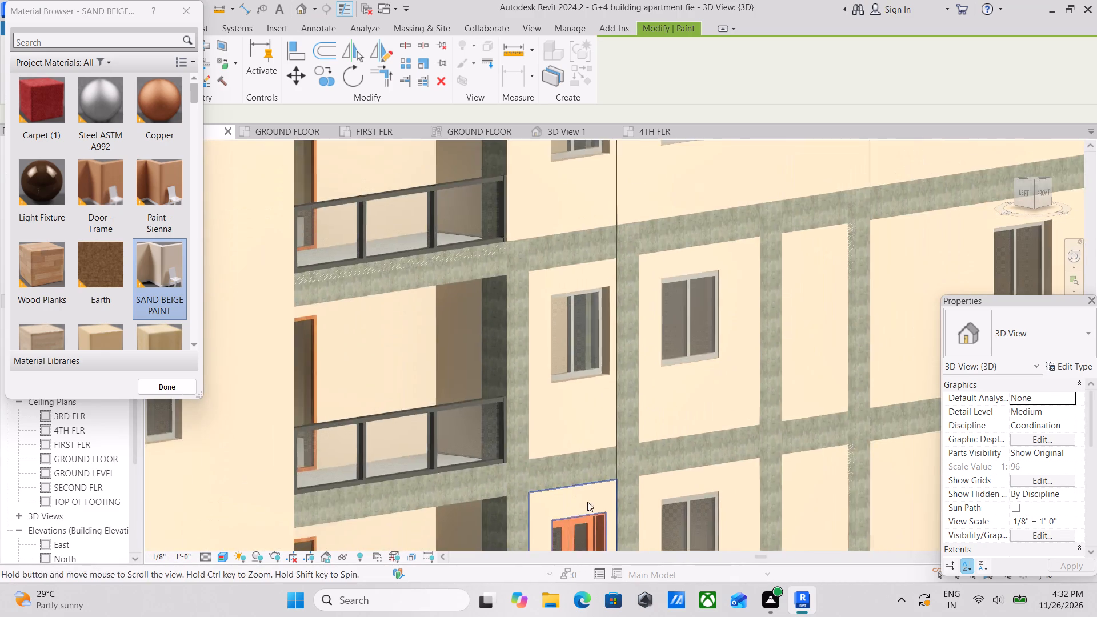
middle_drag(610, 307, 665, 458)
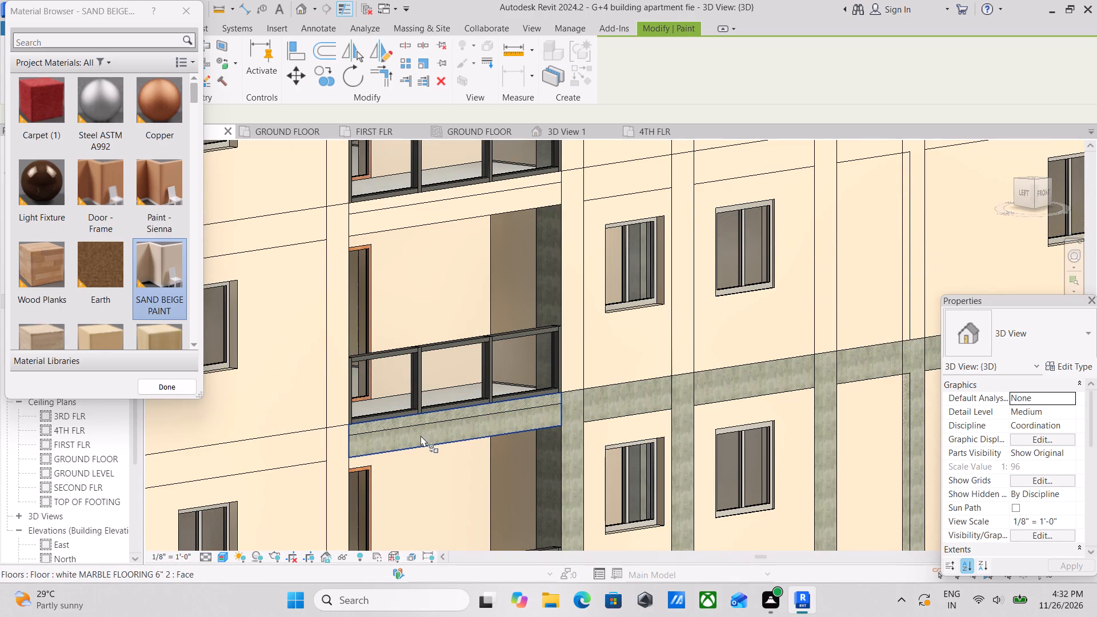
click(421, 435)
click(638, 400)
Continue SAND BEIGE PAINT eastward along the same level's front beams, through the long window bay, up to and including the beam below the east balcony.
scroll(677, 398, up, 7)
scroll(755, 366, down, 1)
middle_drag(755, 366, 509, 378)
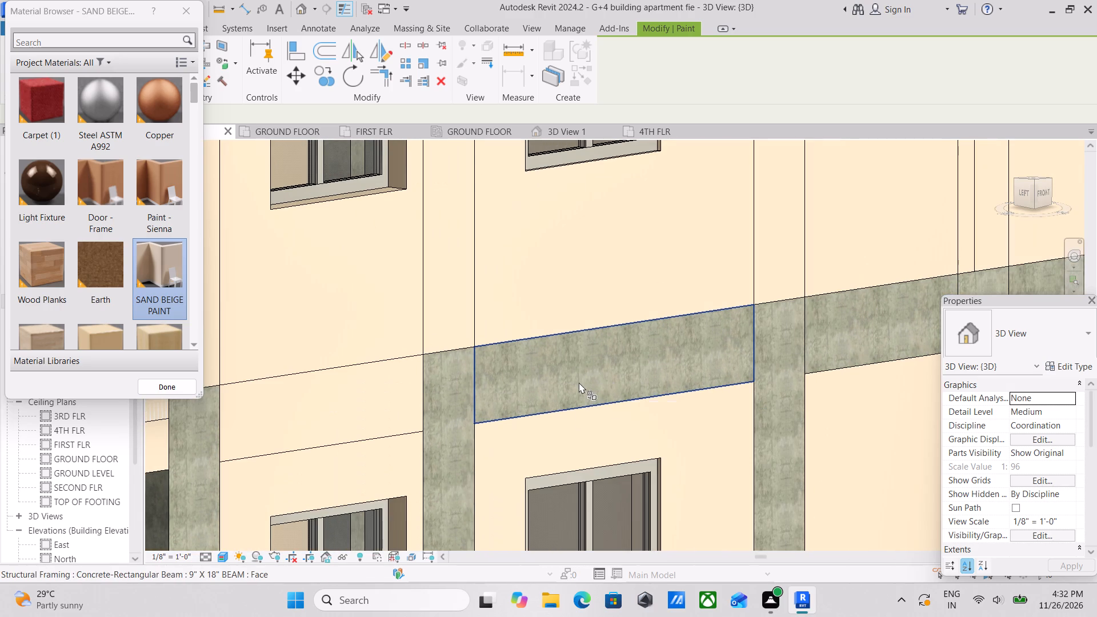
click(579, 382)
middle_drag(616, 374, 352, 401)
click(626, 372)
middle_drag(653, 364, 534, 400)
scroll(564, 392, up, 1)
click(703, 373)
middle_drag(774, 360, 397, 399)
middle_drag(651, 380, 425, 394)
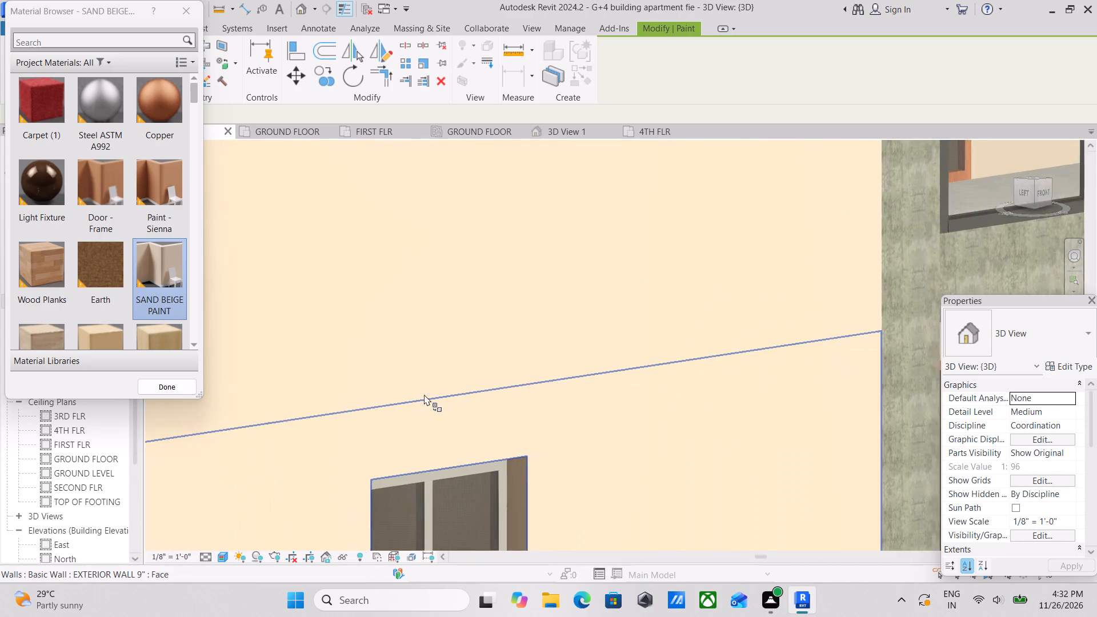
scroll(424, 394, down, 3)
middle_drag(547, 365, 317, 449)
click(602, 380)
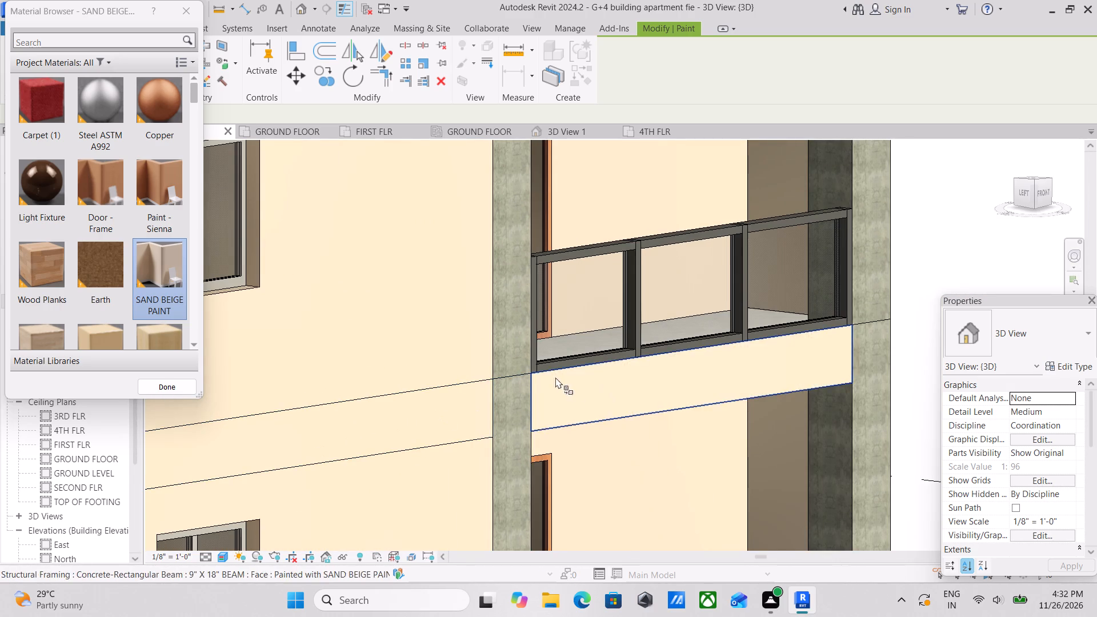
Paint the east balcony's west-side columns, the beam below the upper balcony, and the roof-level beam above it SAND BEIGE.
middle_drag(555, 377, 562, 473)
click(519, 298)
middle_drag(519, 299, 517, 520)
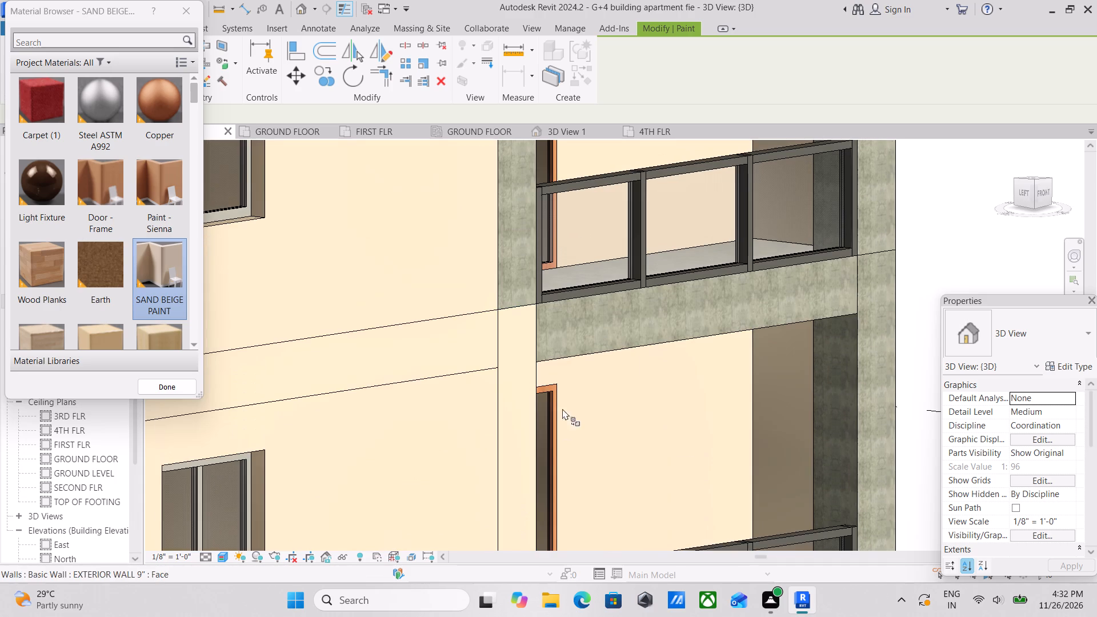
click(646, 314)
middle_drag(646, 319, 658, 487)
scroll(658, 491, up, 1)
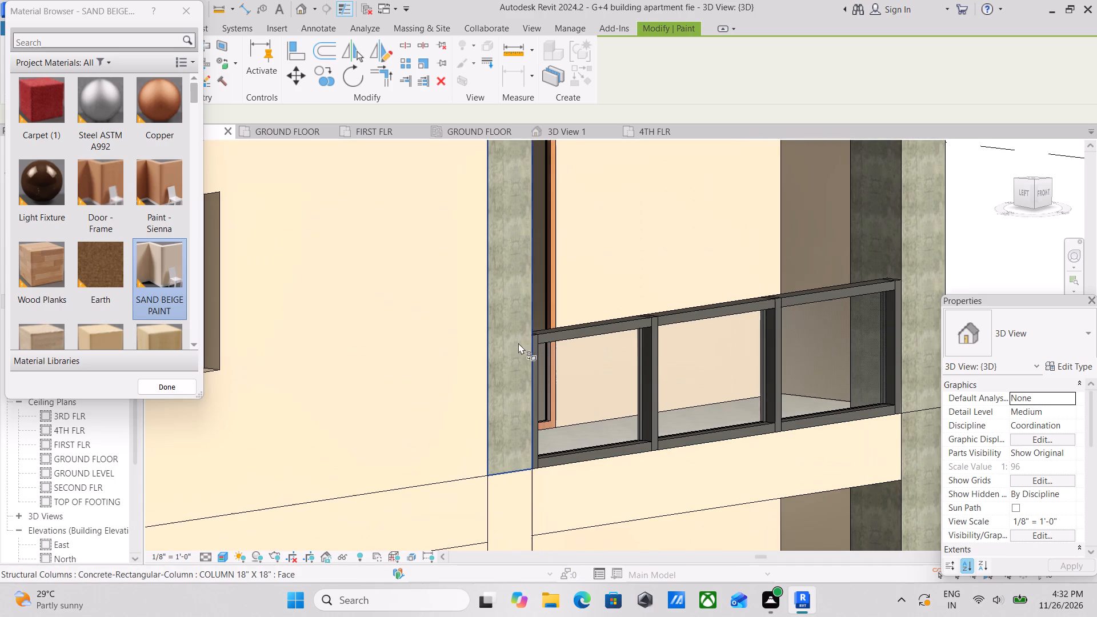
scroll(517, 340, down, 2)
middle_drag(517, 340, 509, 524)
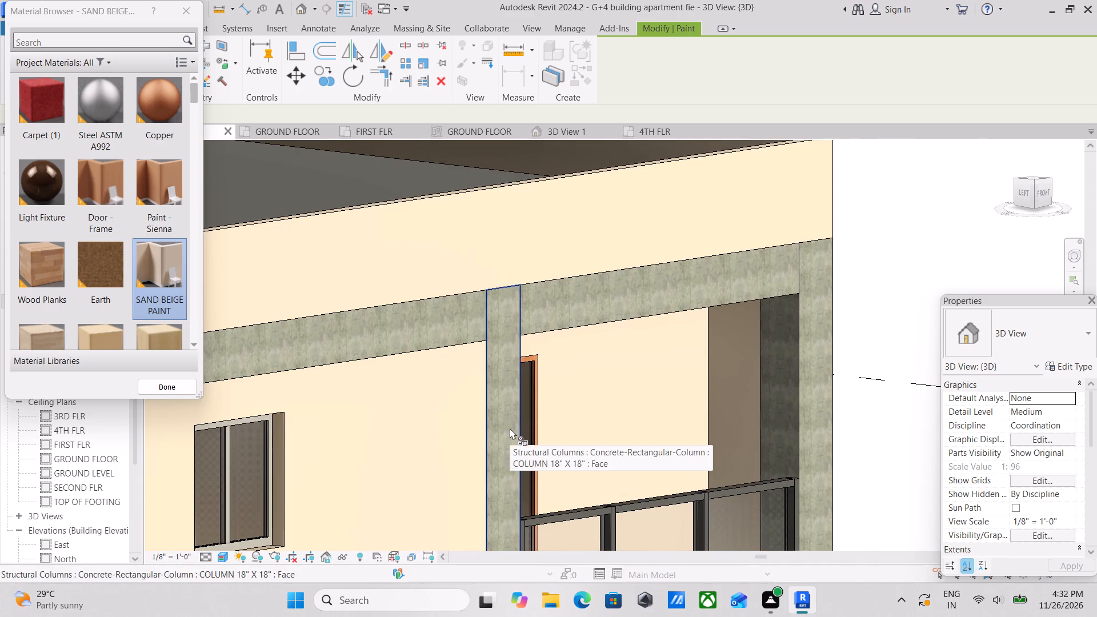
click(510, 428)
click(608, 290)
Paint the remaining roof-level front beams west of the east balcony, over the window bays, with SAND BEIGE PAINT.
middle_drag(477, 316, 712, 335)
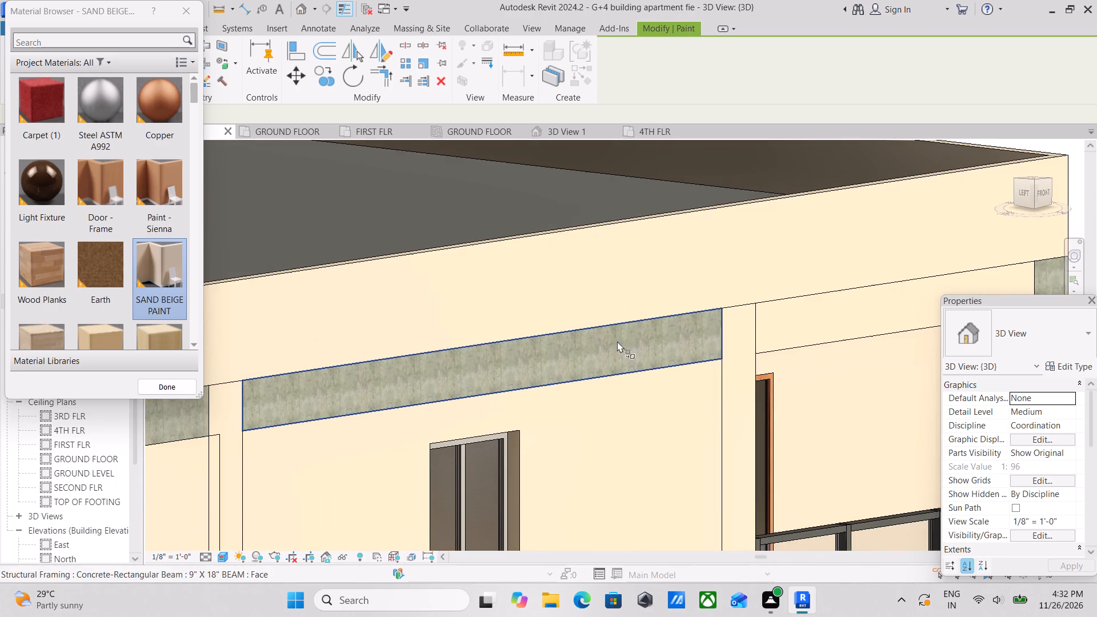
click(562, 355)
middle_drag(369, 346, 784, 305)
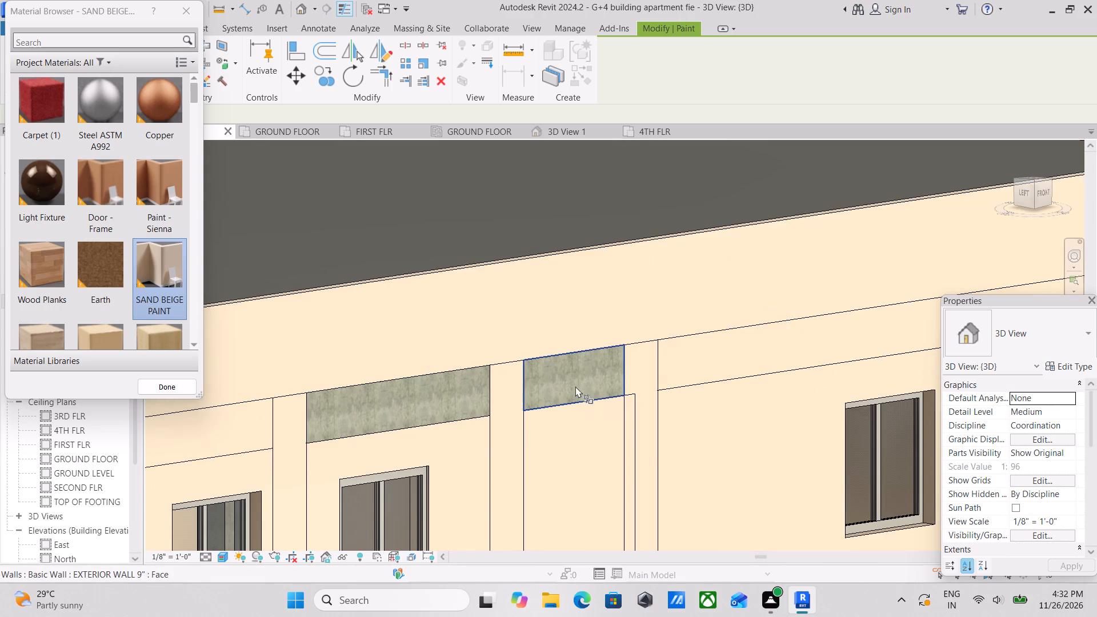
click(575, 386)
middle_drag(612, 407, 700, 392)
scroll(700, 392, up, 1)
click(531, 387)
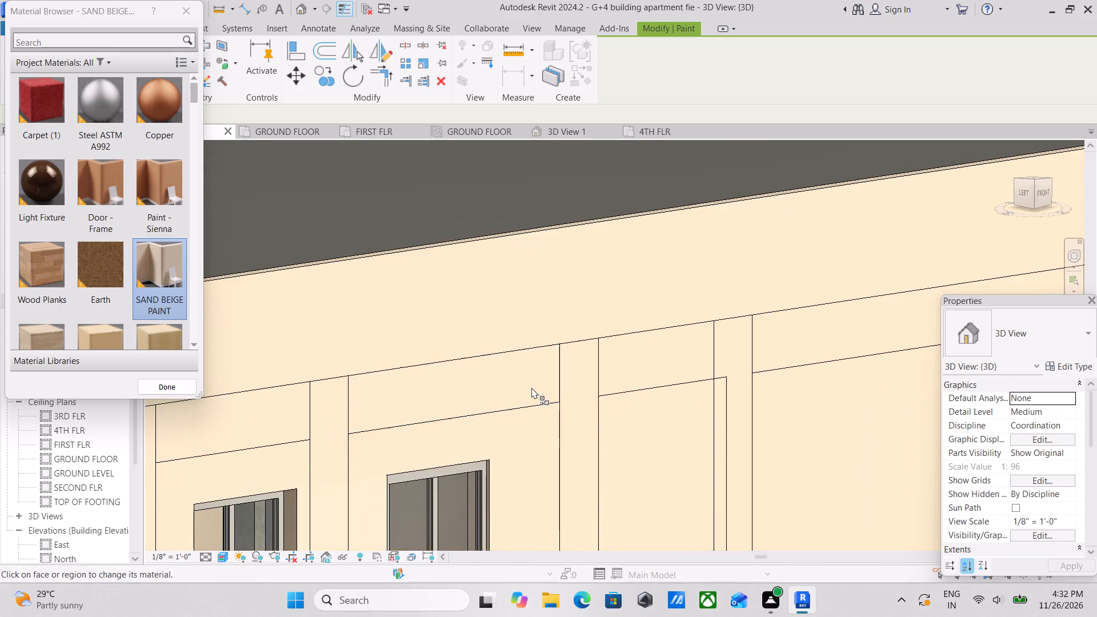
Paint the balcony-facing side of the column east of the west balcony SAND BEIGE on two upper storeys.
scroll(531, 387, down, 4)
middle_drag(415, 406, 627, 307)
scroll(595, 337, down, 5)
scroll(642, 338, down, 3)
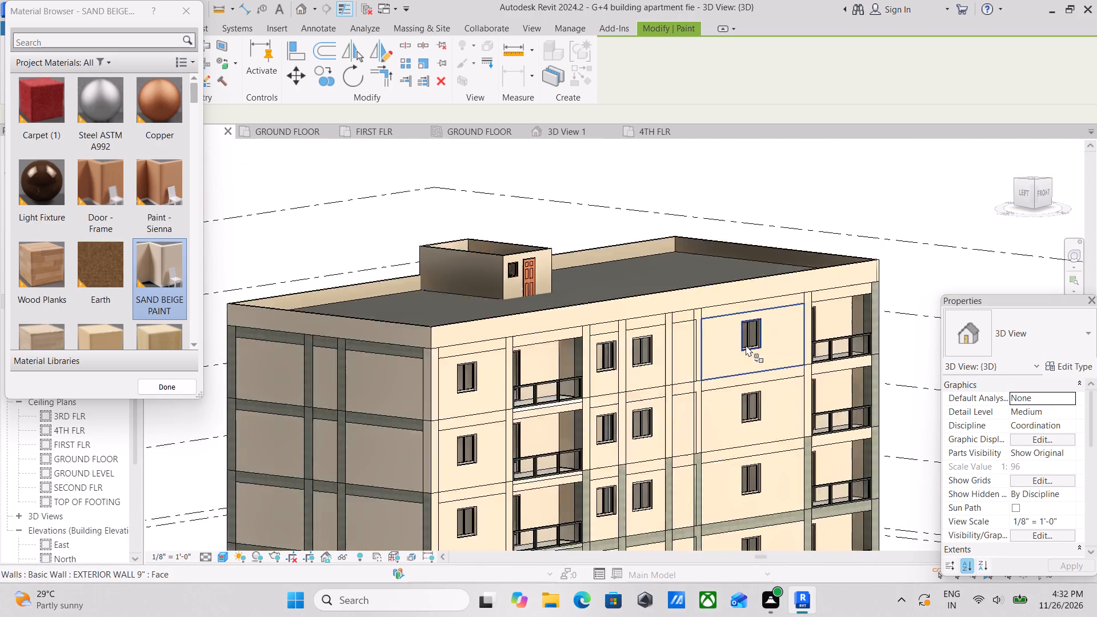
middle_drag(746, 345, 796, 329)
scroll(485, 346, up, 3)
middle_drag(539, 395, 510, 290)
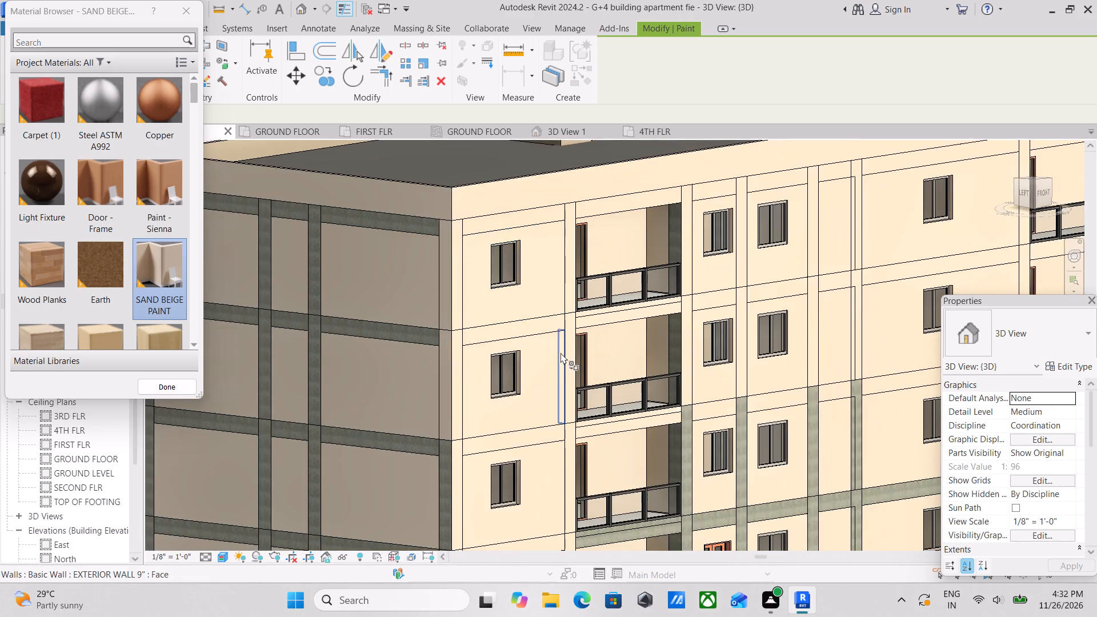
middle_drag(561, 352, 543, 326)
scroll(706, 247, up, 3)
scroll(645, 245, up, 4)
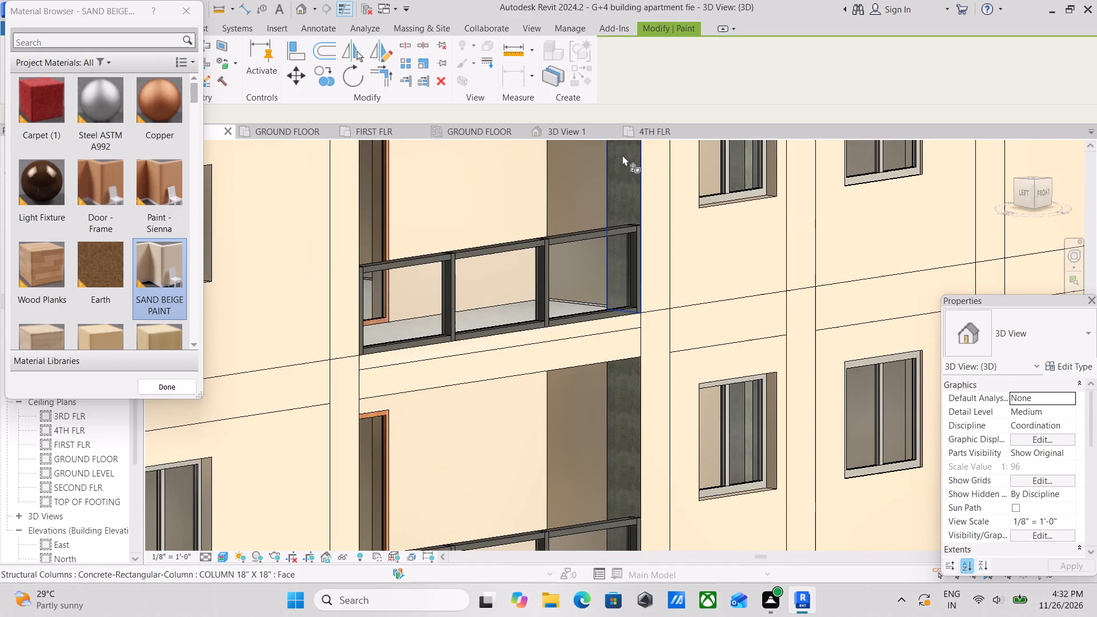
click(624, 161)
middle_drag(627, 254, 653, 171)
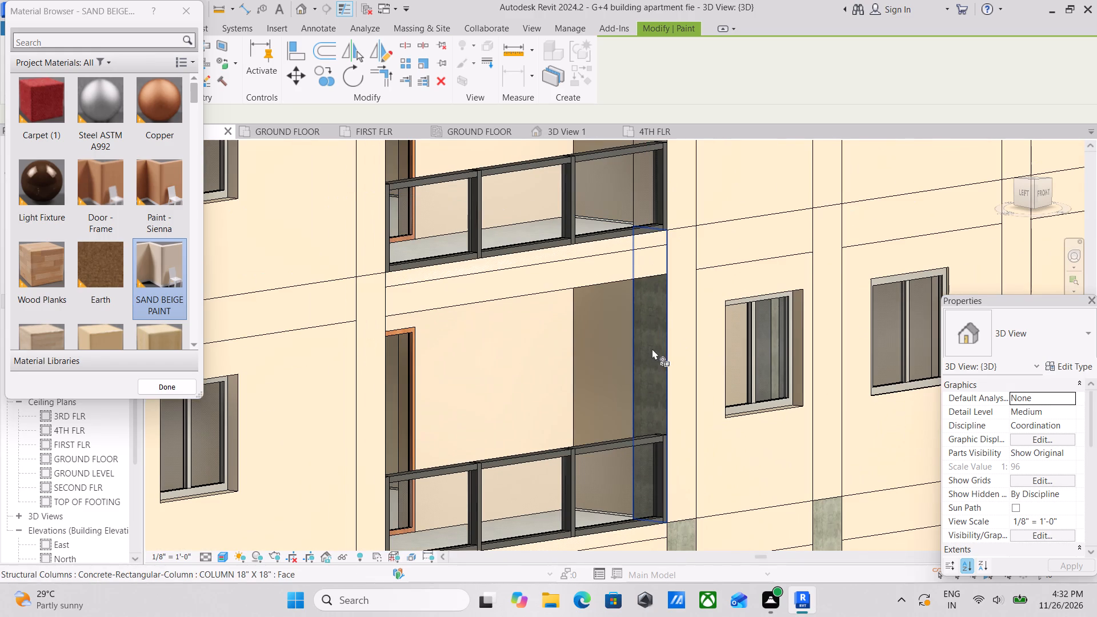
click(652, 348)
middle_drag(647, 382, 658, 191)
Paint the columns east of the west balcony and the beams above the lower orange door and neighbouring window SAND BEIGE.
click(687, 408)
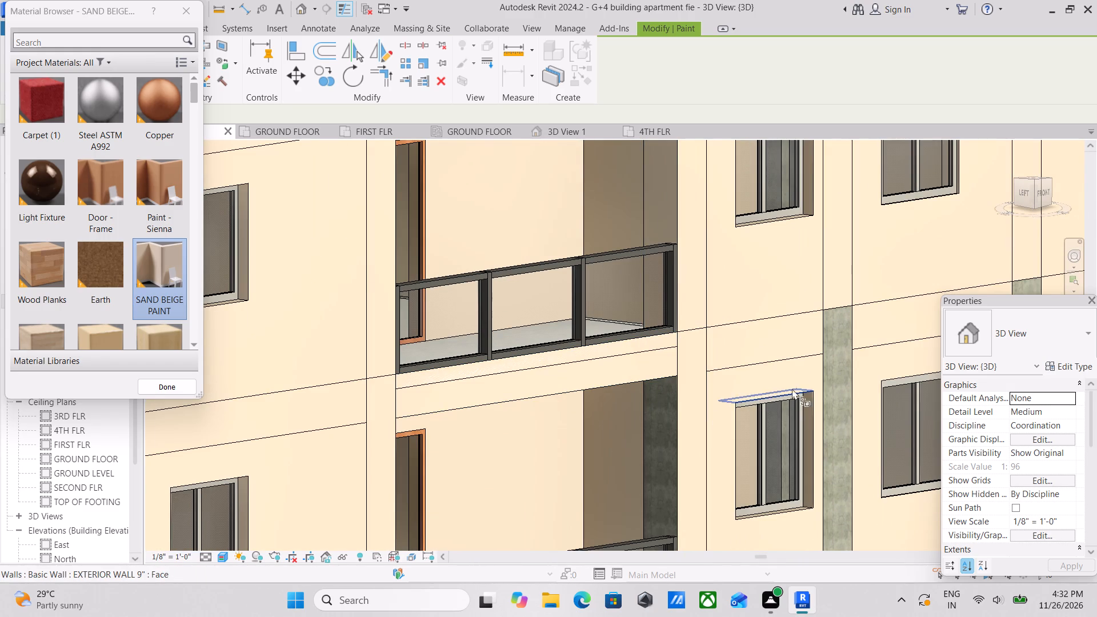
click(845, 371)
middle_drag(841, 372, 674, 257)
scroll(611, 492, down, 1)
middle_drag(607, 471, 617, 342)
click(594, 383)
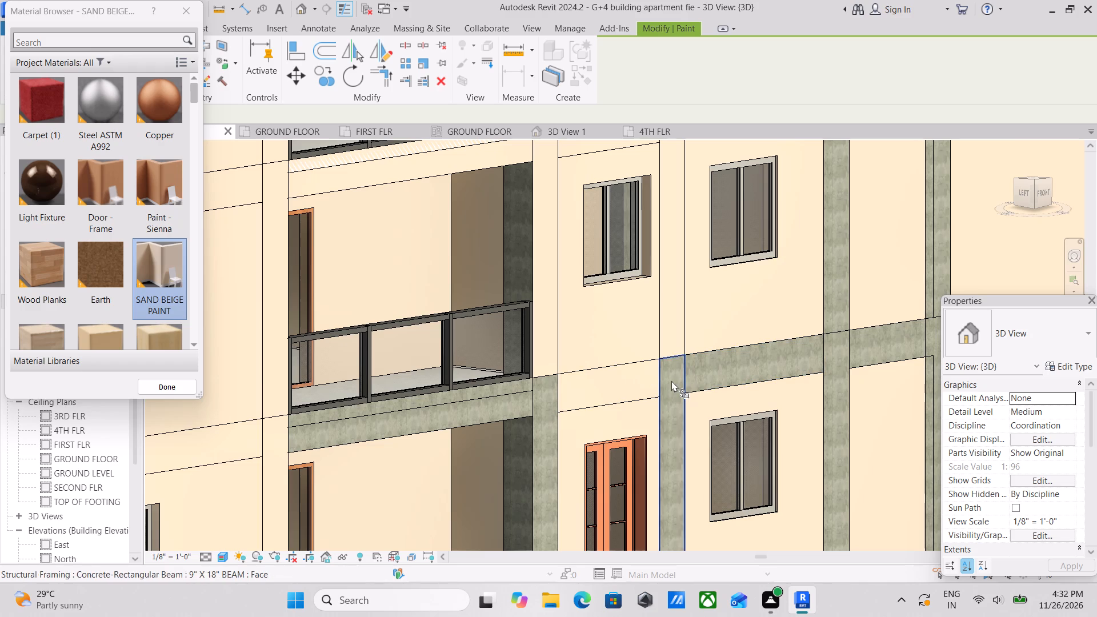
click(671, 380)
middle_drag(660, 382, 546, 387)
click(630, 369)
Continue SAND BEIGE PAINT eastward over the next two columns on both storeys, plus the short beam between them and the long window-bay beam.
middle_drag(681, 371, 559, 412)
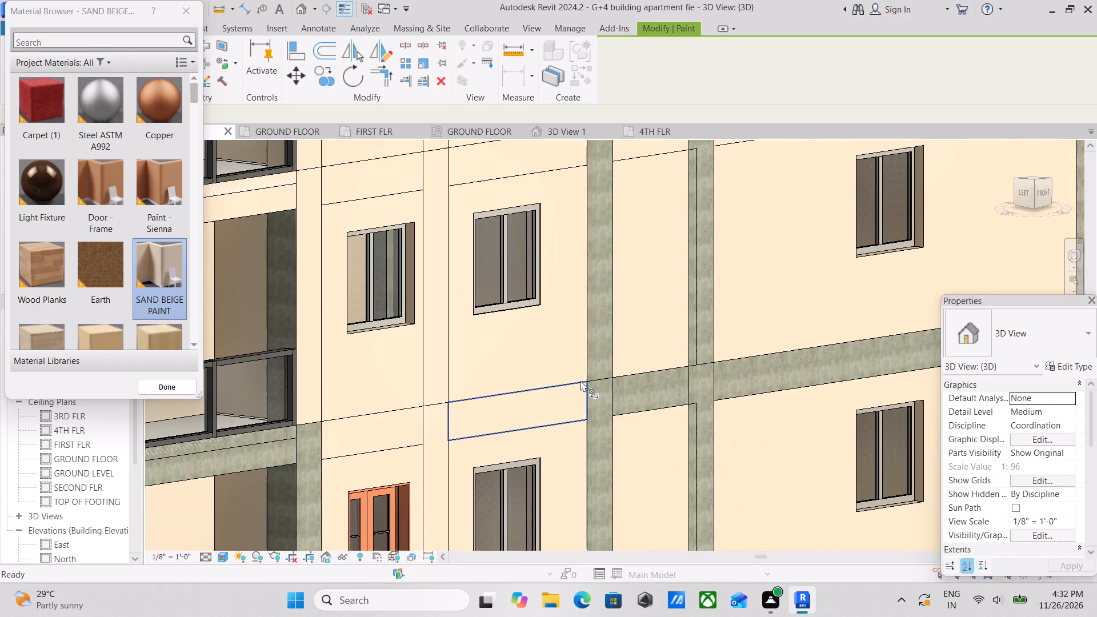
click(601, 334)
click(647, 395)
click(594, 403)
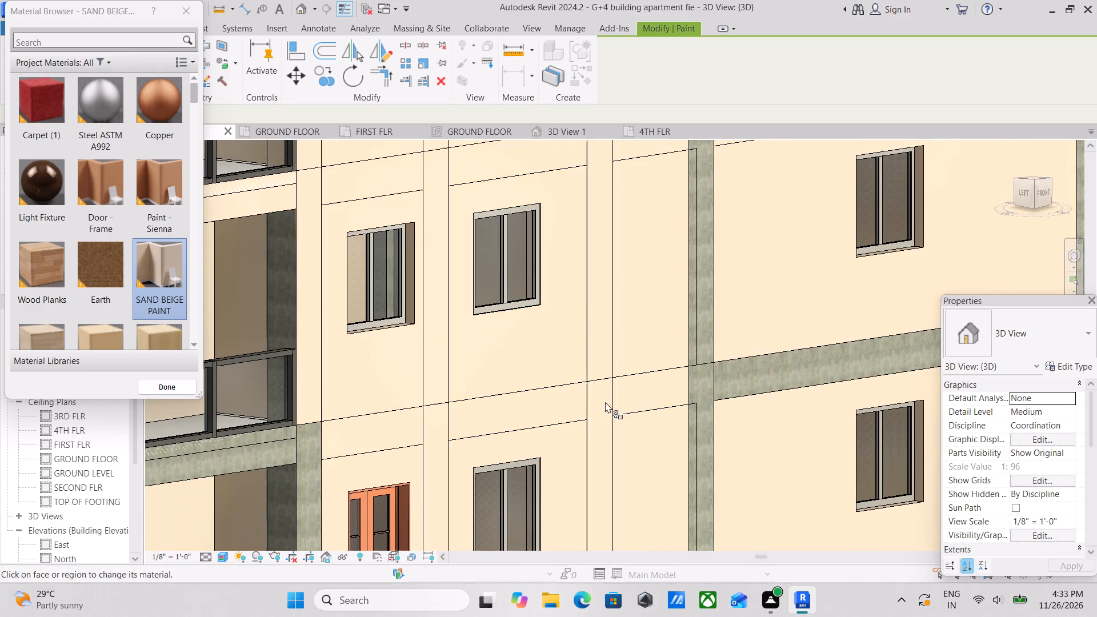
middle_drag(602, 402, 531, 420)
click(651, 403)
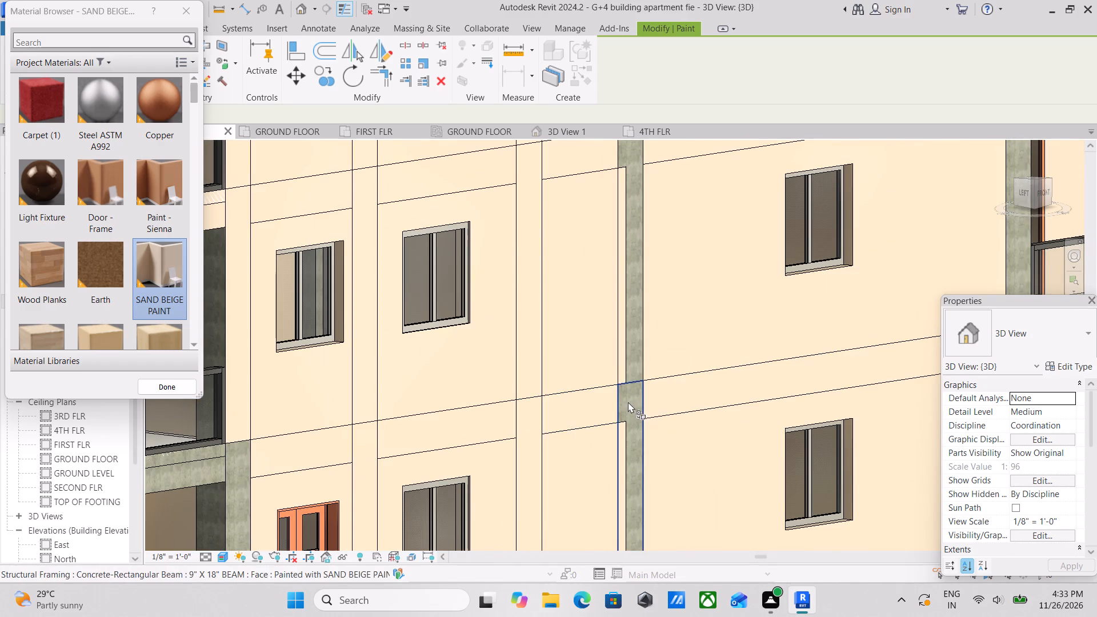
click(634, 402)
middle_drag(634, 402, 621, 482)
click(623, 365)
scroll(623, 365, down, 2)
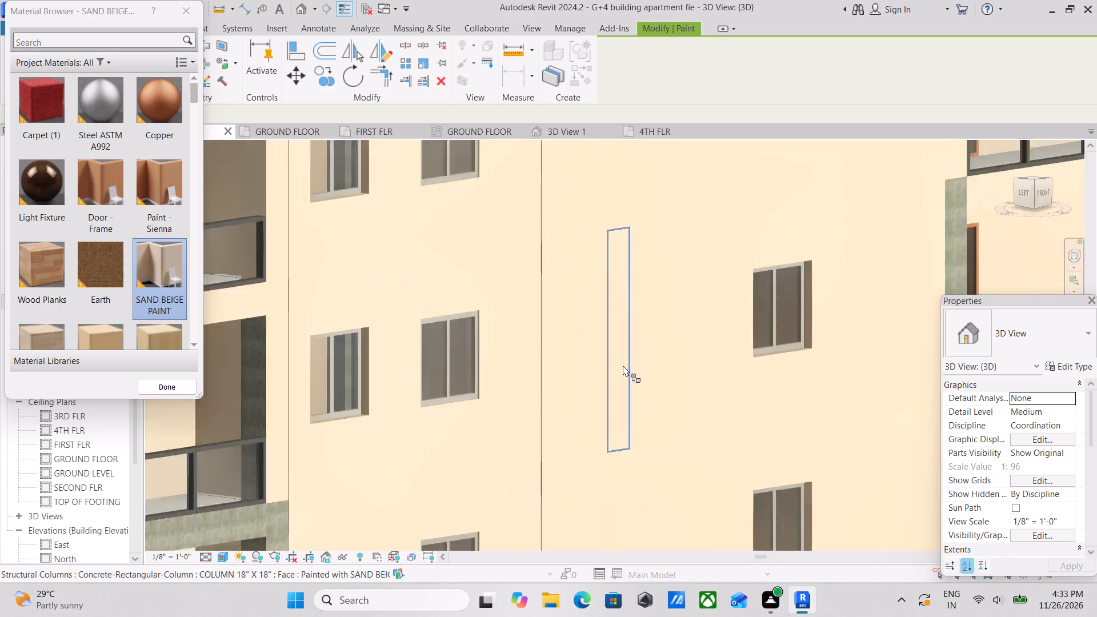
scroll(623, 365, down, 2)
Paint the column west of the east balcony and the beam below that balcony on the lower storeys SAND BEIGE.
middle_drag(622, 365, 448, 405)
middle_drag(669, 383, 551, 406)
scroll(562, 388, up, 5)
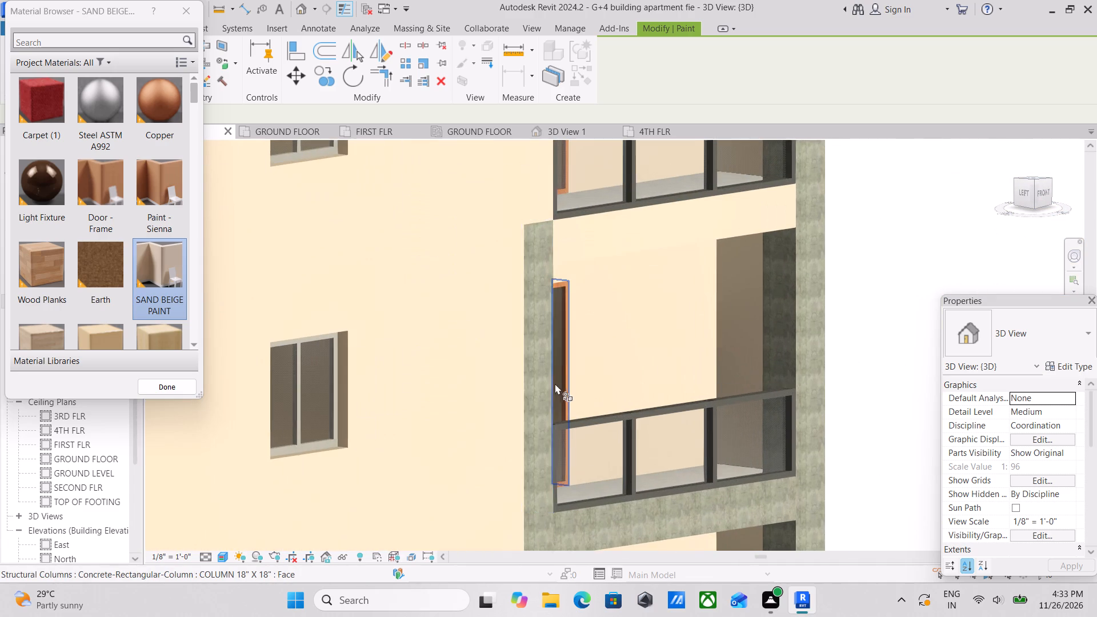
click(550, 378)
middle_drag(532, 435, 530, 366)
click(539, 390)
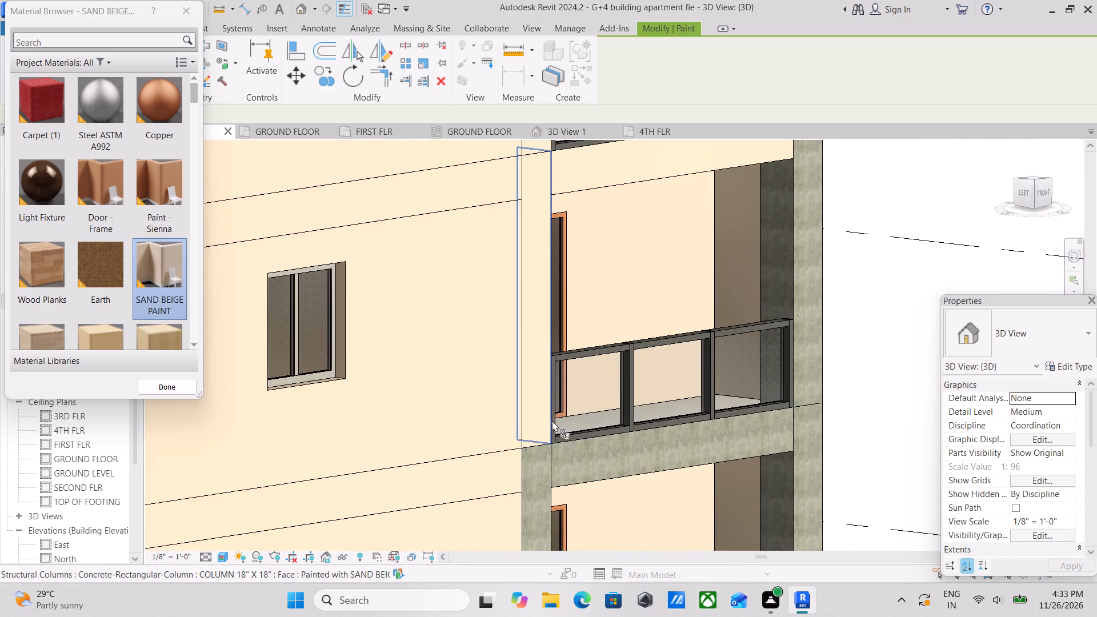
middle_drag(546, 427, 541, 350)
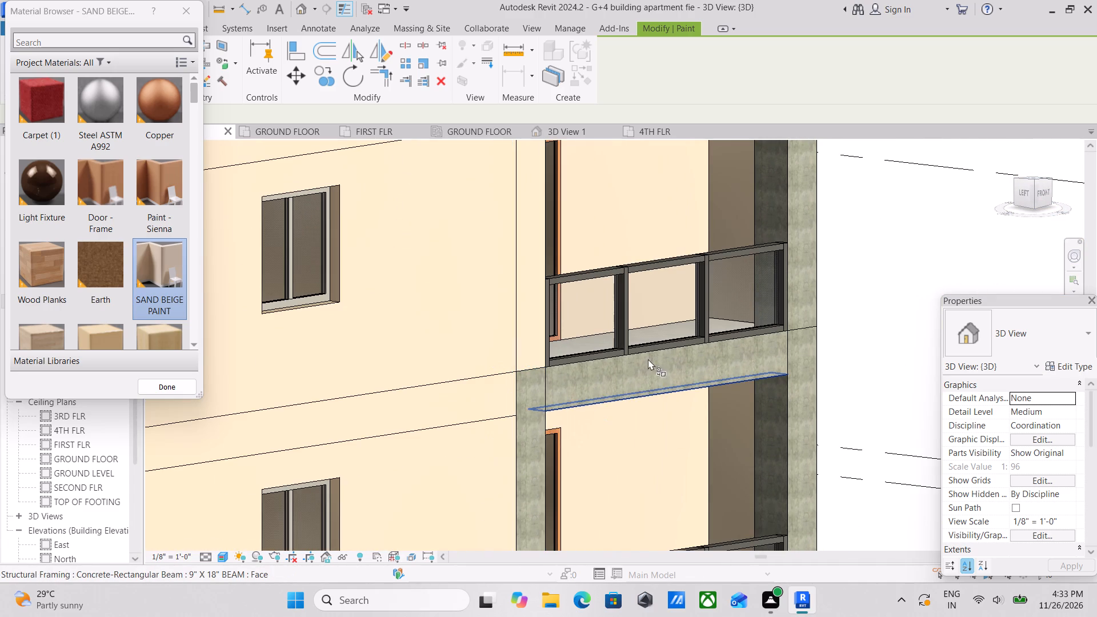
click(653, 367)
Paint the front face of the corner column east of the east balcony SAND BEIGE on the upper three storeys.
scroll(663, 367, down, 2)
middle_drag(739, 401, 713, 285)
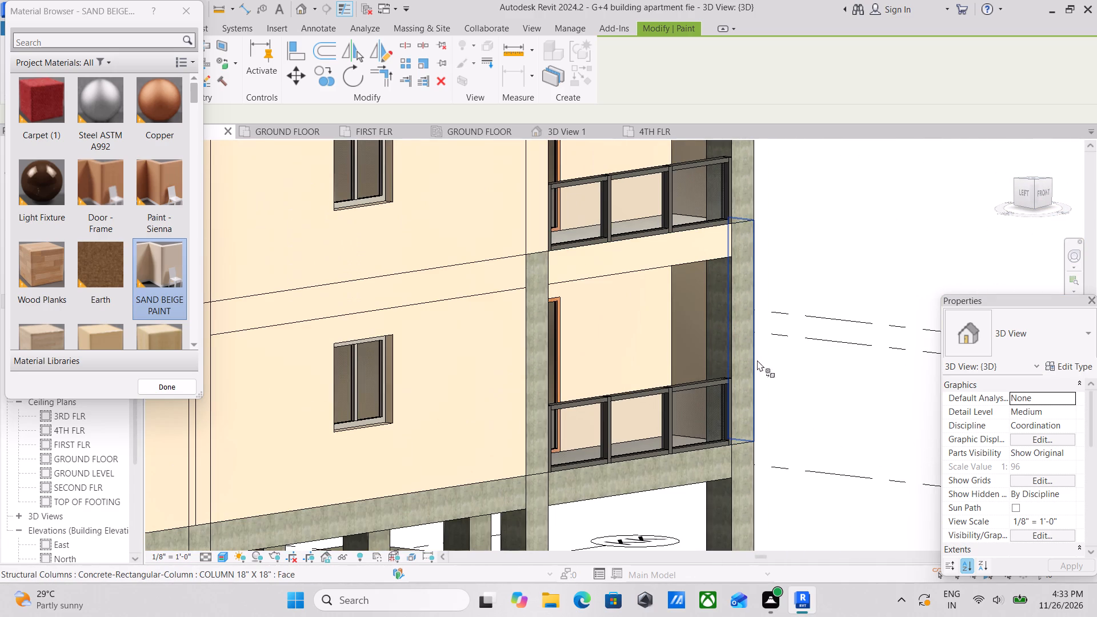
click(749, 366)
click(749, 342)
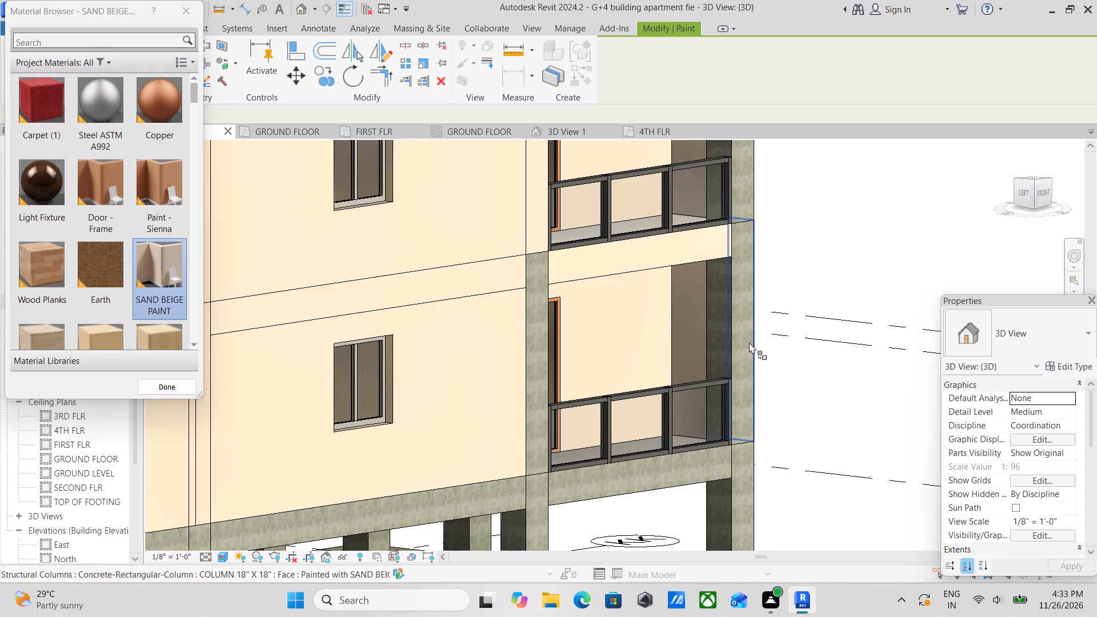
middle_drag(748, 352, 732, 518)
scroll(736, 314, up, 4)
click(714, 257)
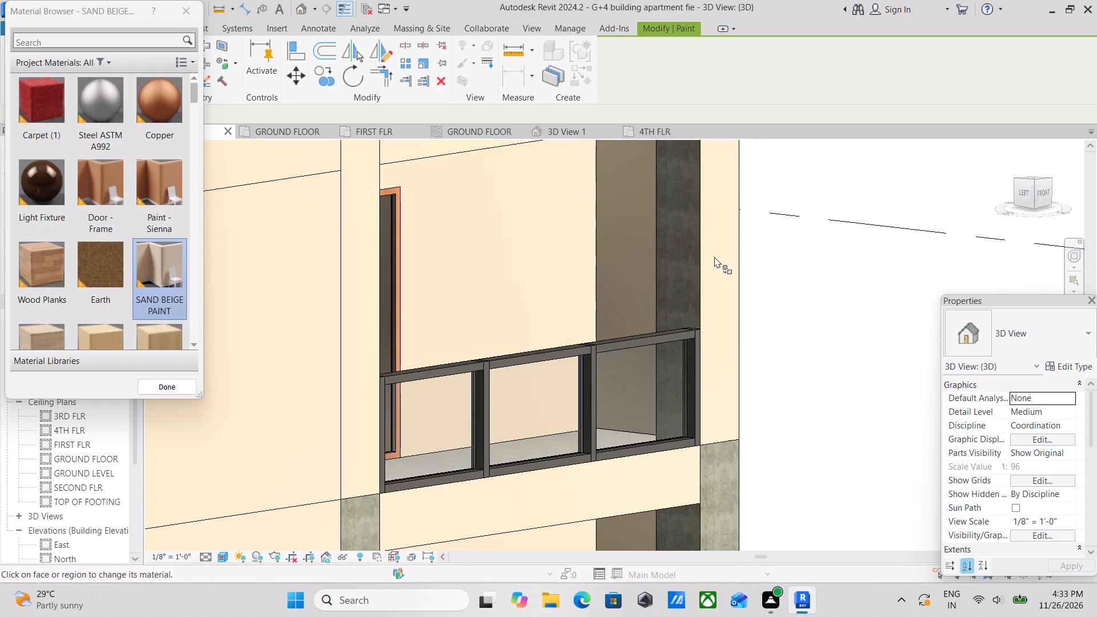
middle_drag(711, 363, 716, 575)
scroll(716, 575, down, 1)
middle_drag(730, 310, 719, 487)
scroll(719, 487, up, 1)
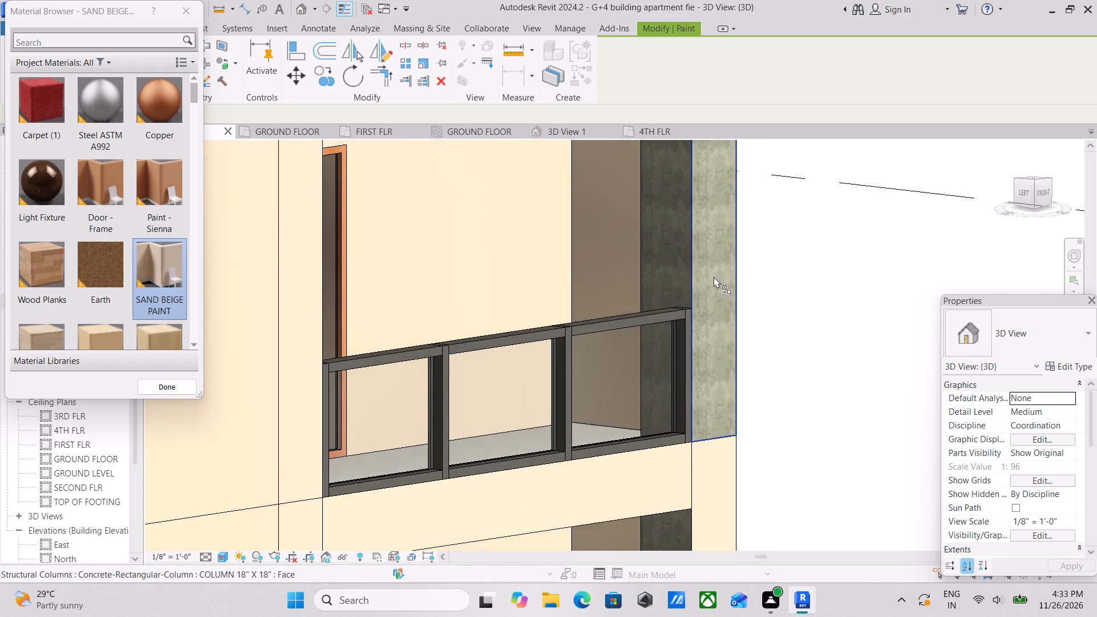
scroll(714, 277, up, 5)
click(714, 277)
scroll(714, 277, down, 6)
middle_drag(714, 278, 678, 506)
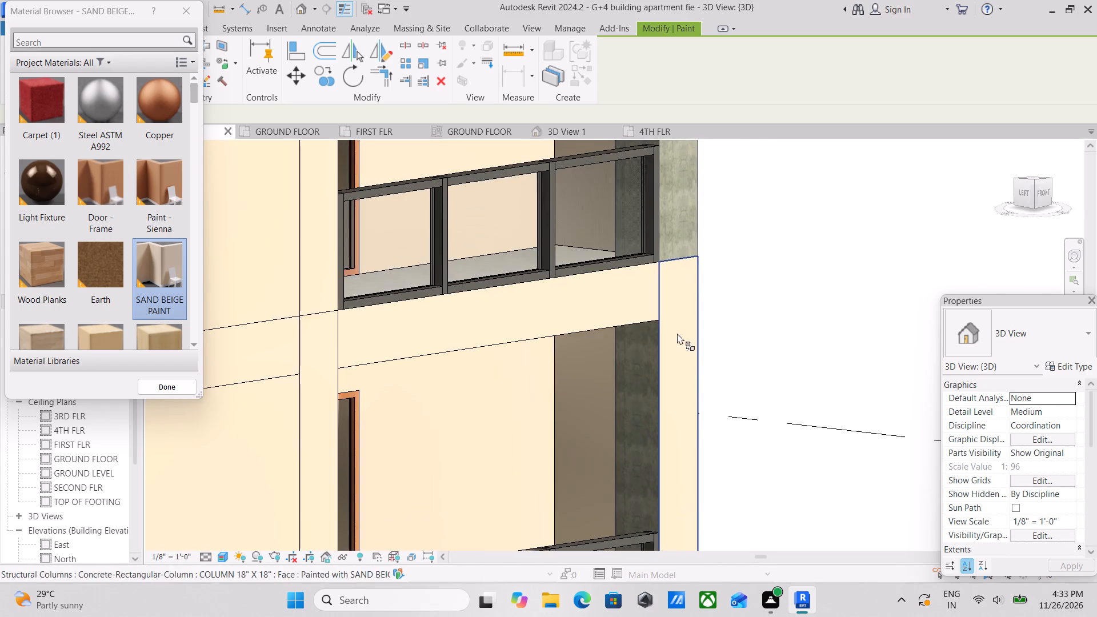
middle_drag(676, 336, 670, 506)
scroll(682, 293, up, 12)
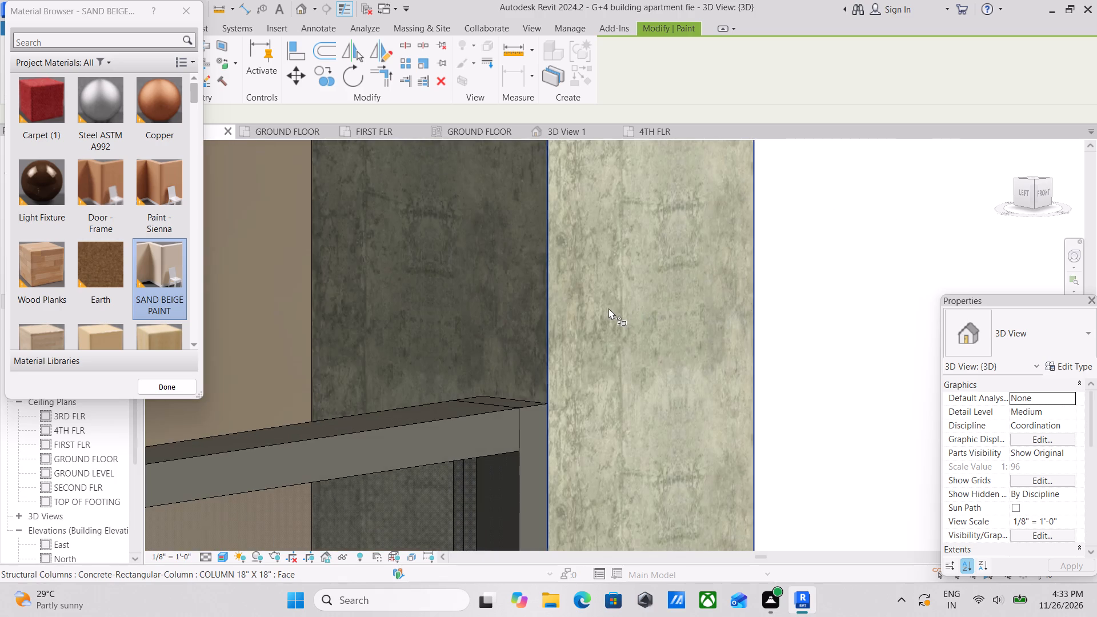
click(608, 308)
scroll(608, 308, down, 13)
middle_drag(608, 308, 599, 434)
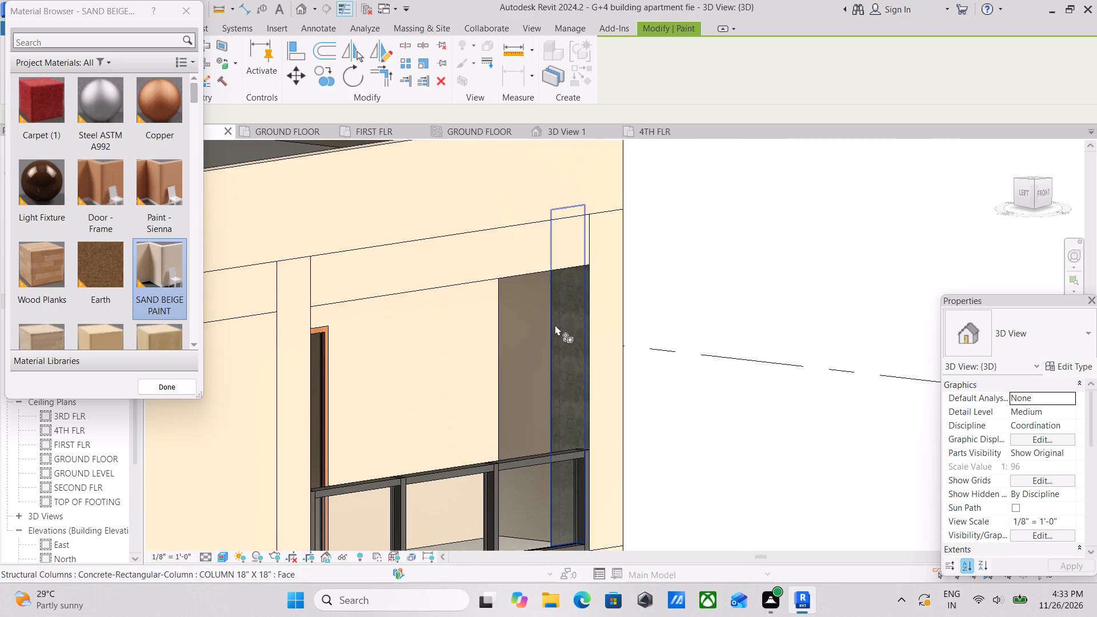
Paint the balcony-facing side of the east corner column SAND BEIGE on all four storeys, working from the top down.
click(566, 327)
scroll(566, 327, down, 5)
middle_drag(558, 364, 607, 342)
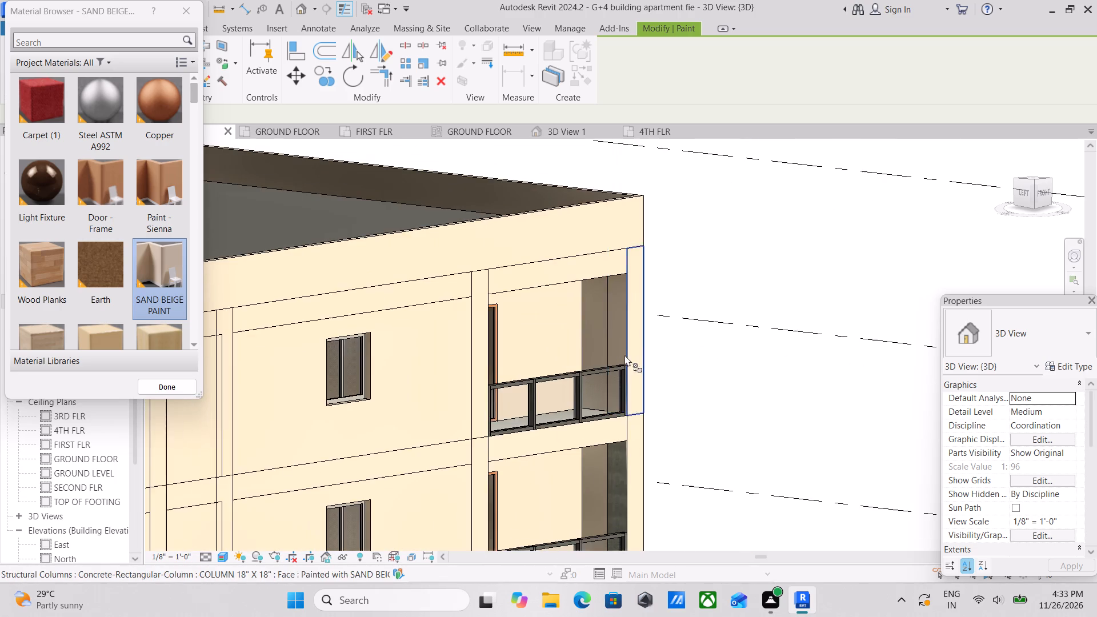
scroll(622, 356, up, 4)
scroll(627, 433, up, 3)
scroll(623, 431, down, 1)
middle_drag(636, 390, 672, 154)
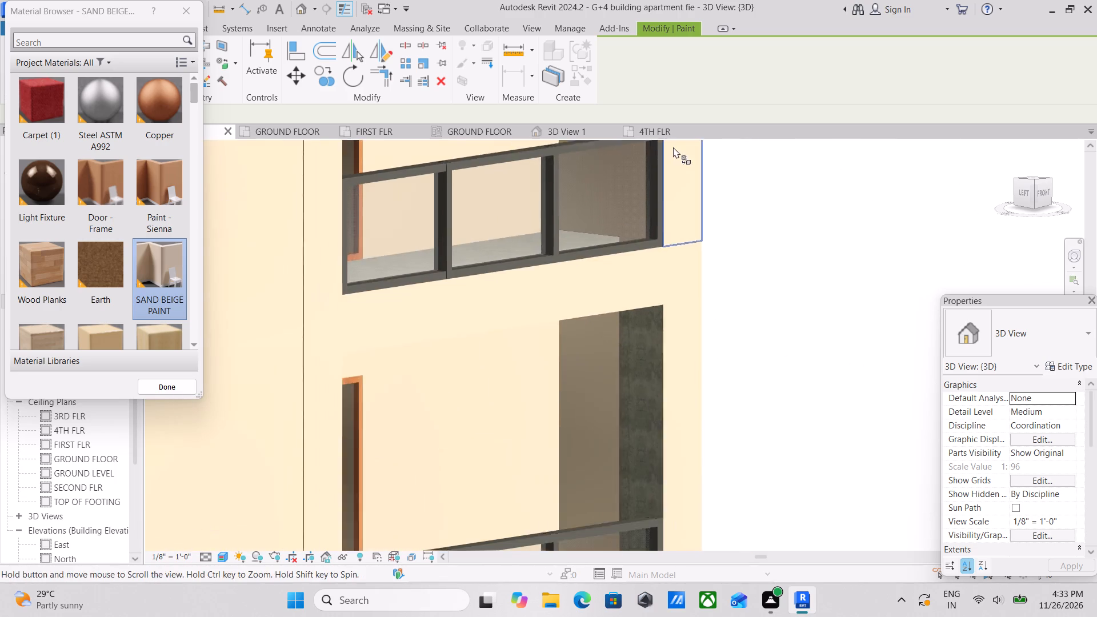
middle_drag(663, 376, 695, 281)
click(675, 326)
scroll(671, 330, down, 2)
middle_drag(671, 330, 726, 178)
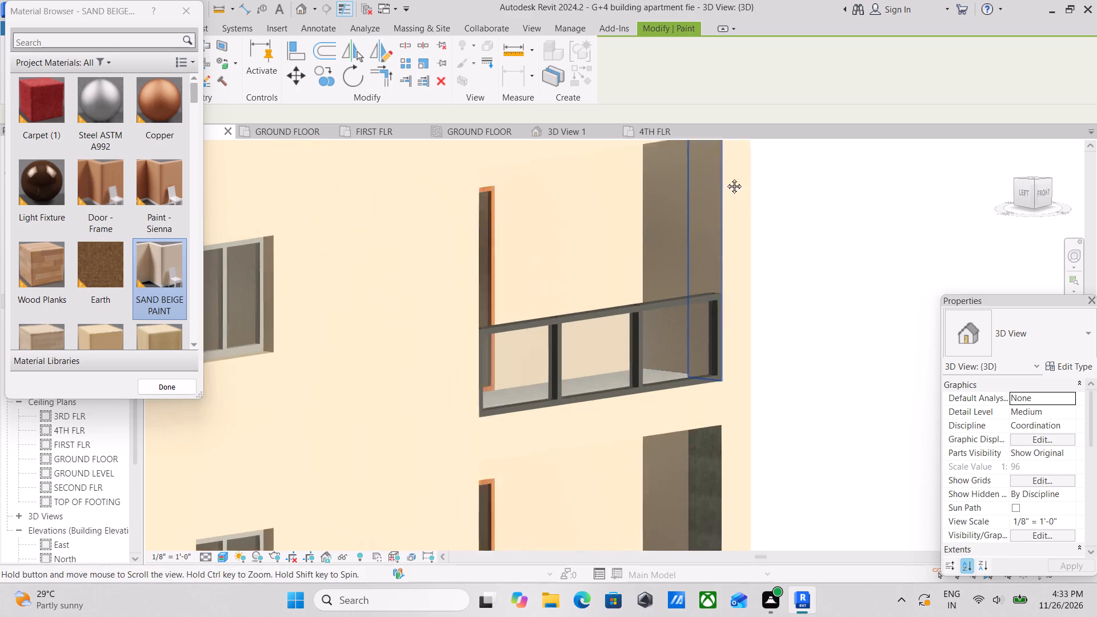
middle_drag(726, 178, 728, 170)
middle_drag(714, 368, 755, 242)
click(778, 352)
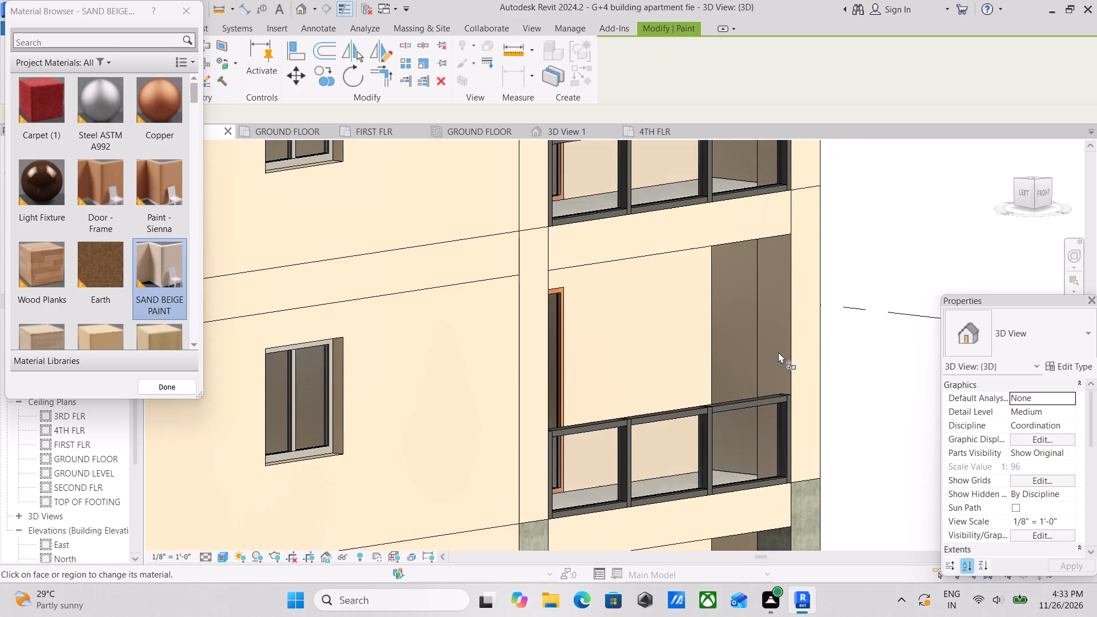
scroll(778, 352, down, 2)
middle_drag(740, 367, 760, 214)
click(800, 403)
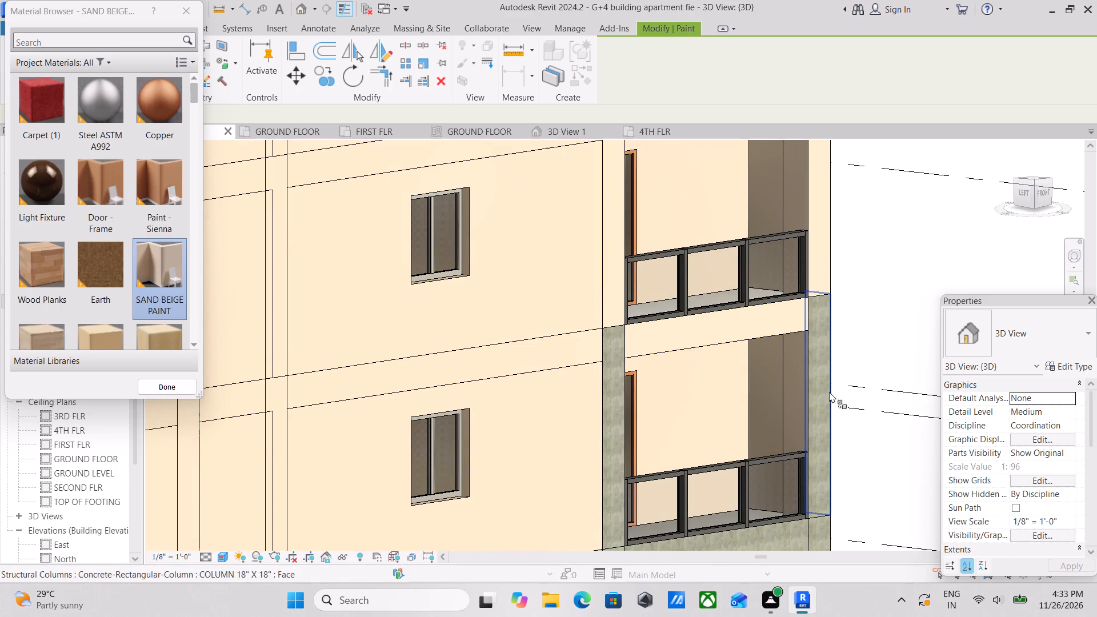
Paint the lowest-storey front faces of the columns on both sides of the east balcony SAND BEIGE.
scroll(823, 389, up, 5)
click(823, 391)
scroll(823, 391, down, 5)
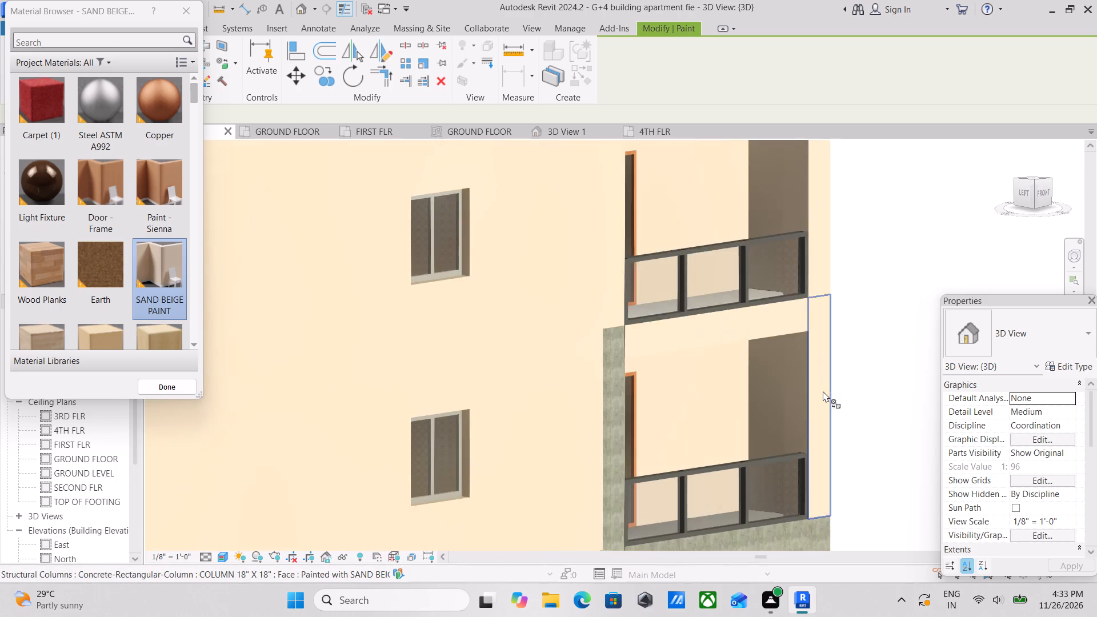
middle_drag(820, 388, 792, 230)
click(587, 245)
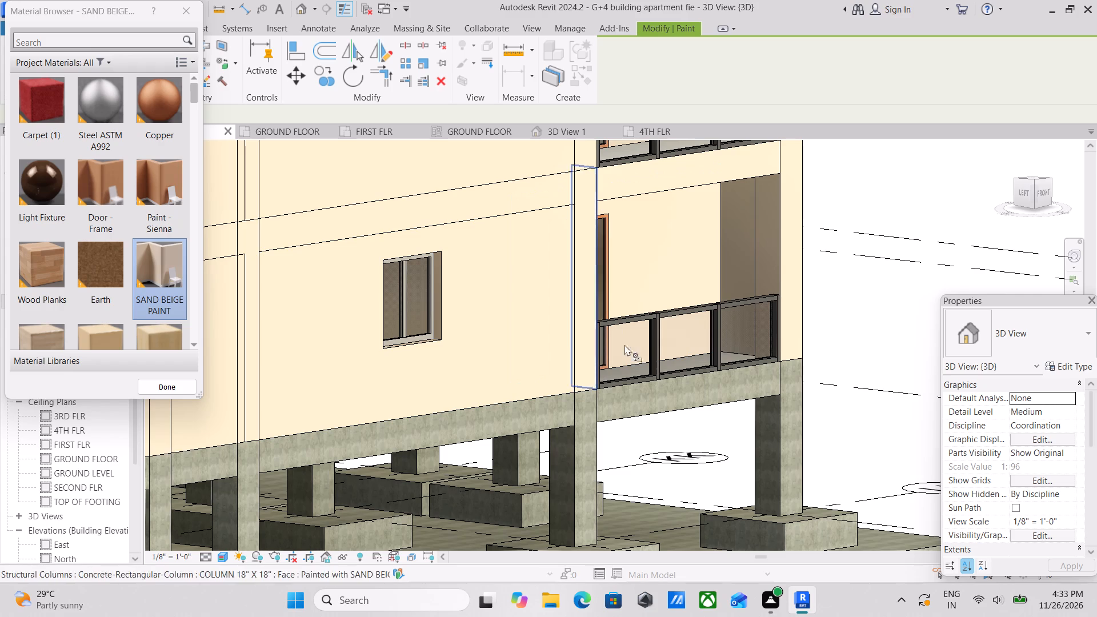
Examine the whole front facade for column and beam faces still left in bare concrete.
scroll(671, 394, down, 5)
middle_drag(523, 389, 764, 364)
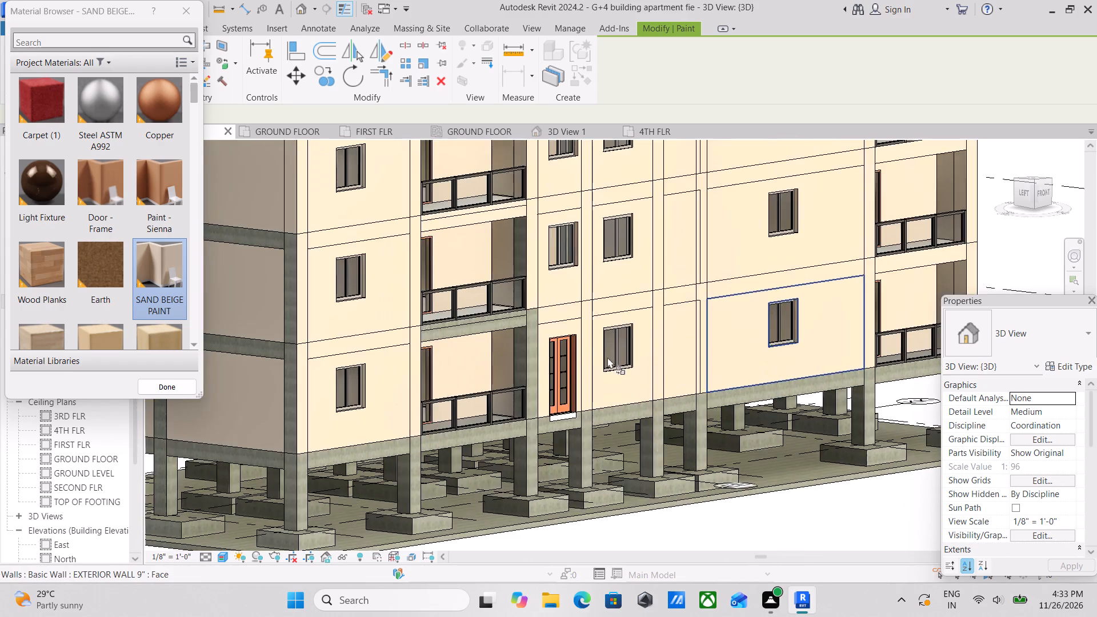
scroll(582, 354, down, 3)
middle_drag(582, 354, 658, 470)
middle_drag(550, 371, 590, 437)
scroll(604, 419, up, 4)
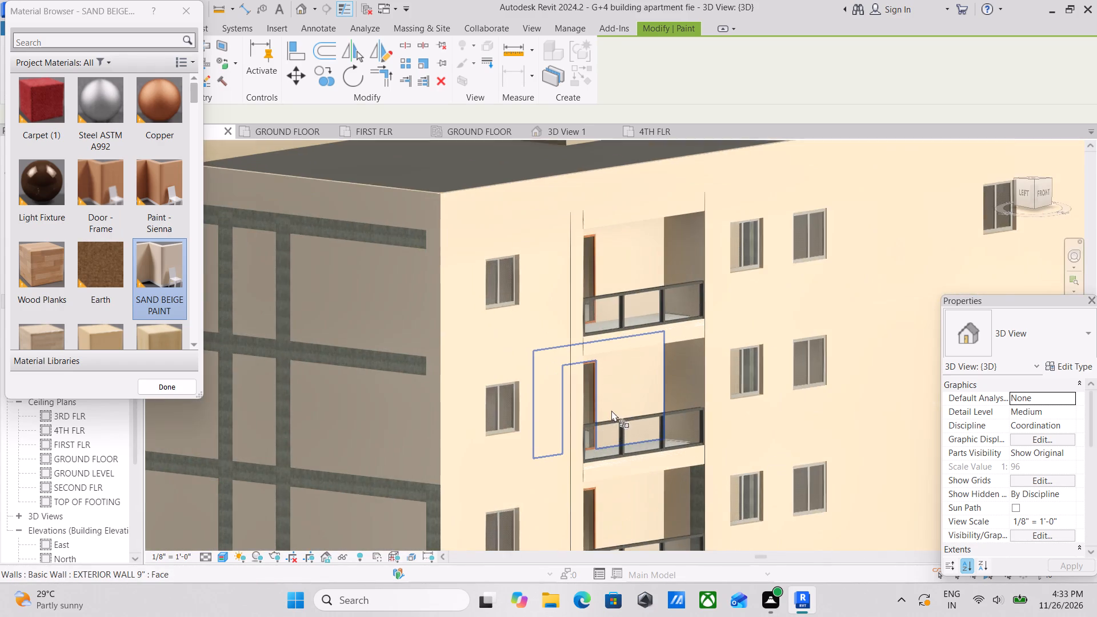
scroll(615, 405, down, 3)
middle_drag(615, 405, 639, 336)
scroll(646, 346, down, 3)
shift+middle_drag(654, 364, 629, 363)
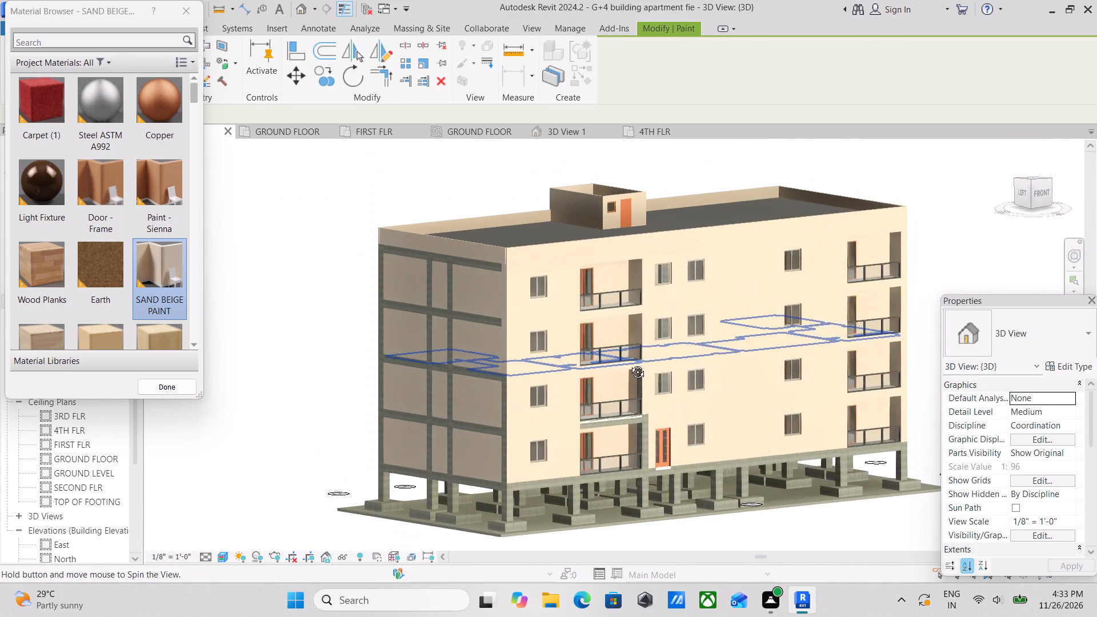
shift+middle_drag(629, 363, 568, 429)
scroll(518, 390, up, 4)
shift+middle_drag(507, 394, 445, 282)
shift+scroll(507, 394, up, 1)
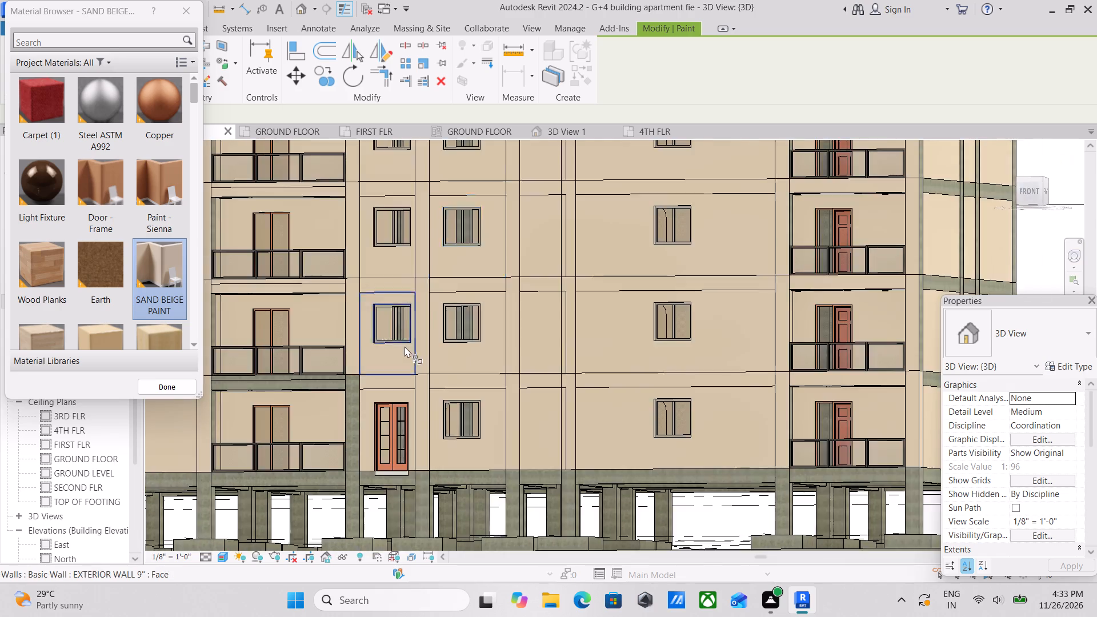
Paint the lowest-storey front of the column east of the west balcony and the beam above the lowest west balcony SAND BEIGE.
scroll(403, 347, down, 1)
middle_drag(403, 347, 633, 317)
scroll(498, 348, up, 4)
scroll(562, 350, up, 3)
shift+middle_drag(619, 379, 619, 431)
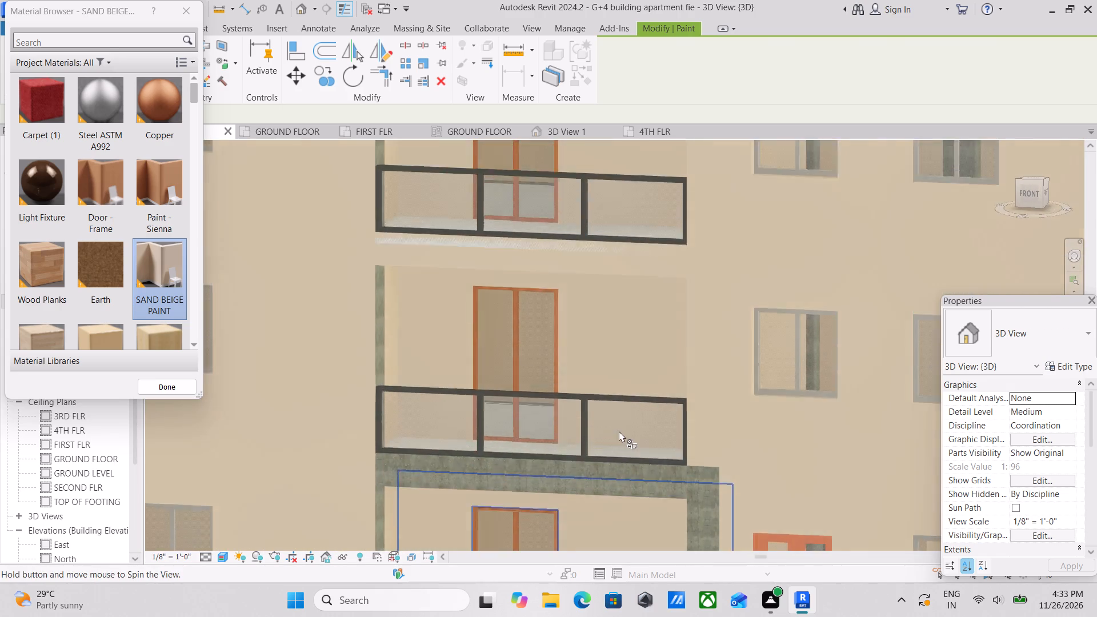
middle_drag(619, 431, 676, 279)
shift+middle_drag(755, 391, 822, 448)
middle_drag(823, 421, 427, 288)
shift+middle_drag(738, 401, 789, 451)
middle_drag(705, 368, 43, 167)
shift+middle_drag(467, 365, 491, 397)
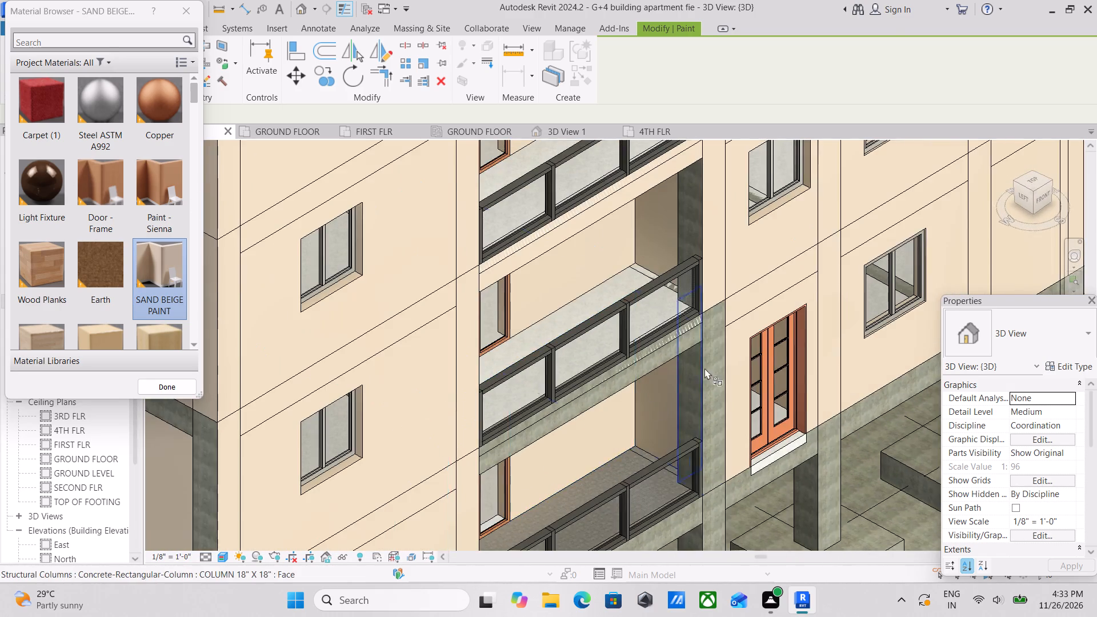
scroll(743, 343, up, 10)
click(664, 312)
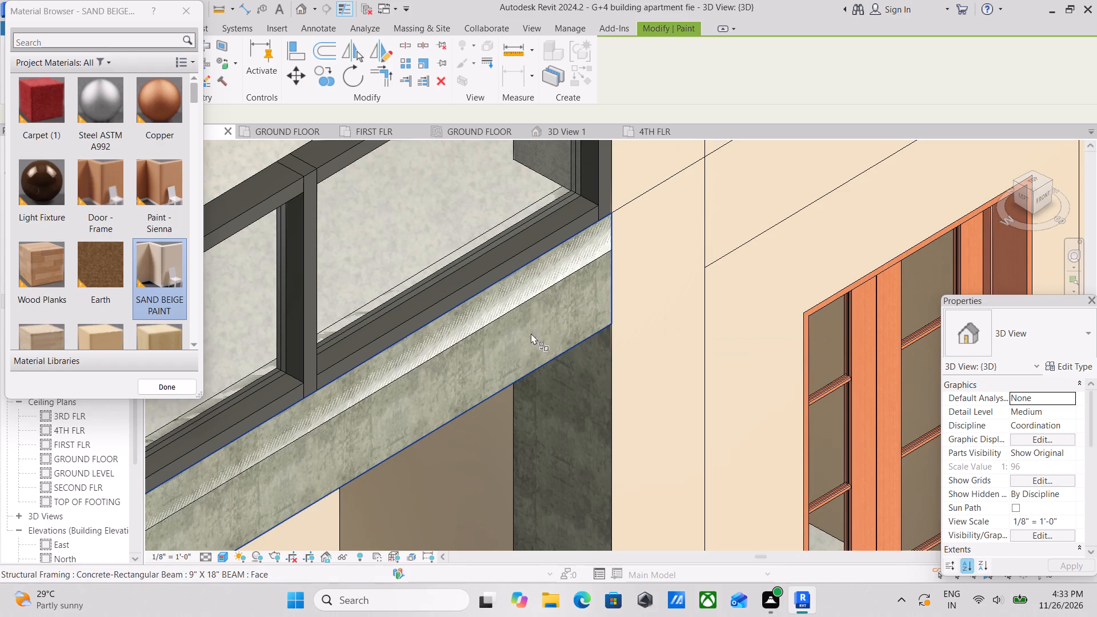
click(546, 341)
Paint the balcony-facing side of the column east of the west balcony SAND BEIGE on the two lower storeys.
scroll(546, 341, down, 8)
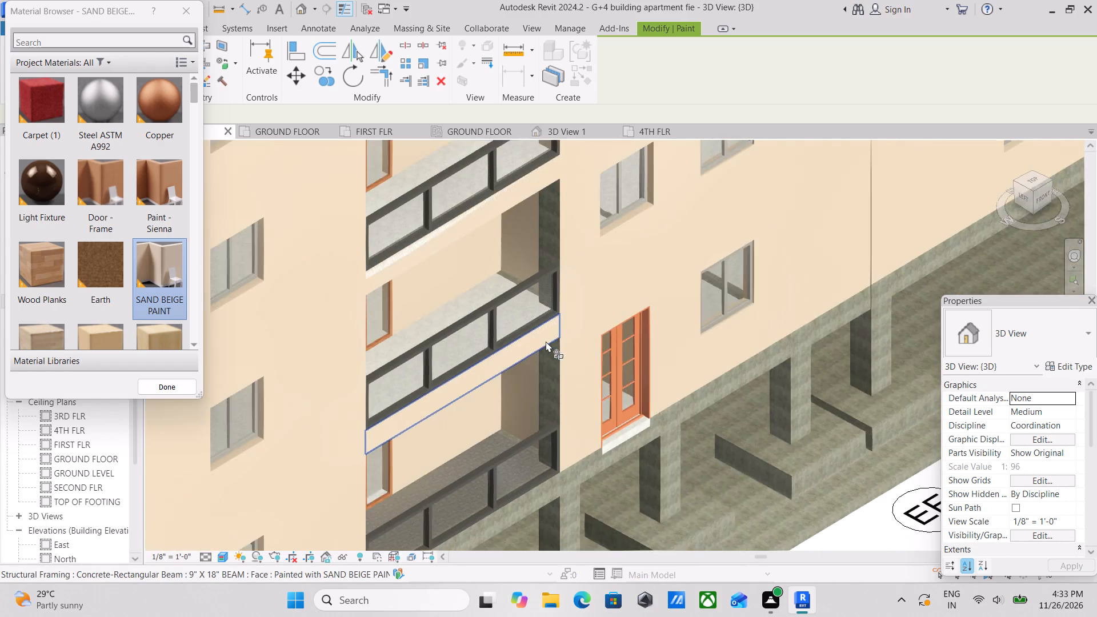
scroll(546, 341, down, 6)
middle_drag(546, 341, 574, 277)
scroll(564, 302, up, 8)
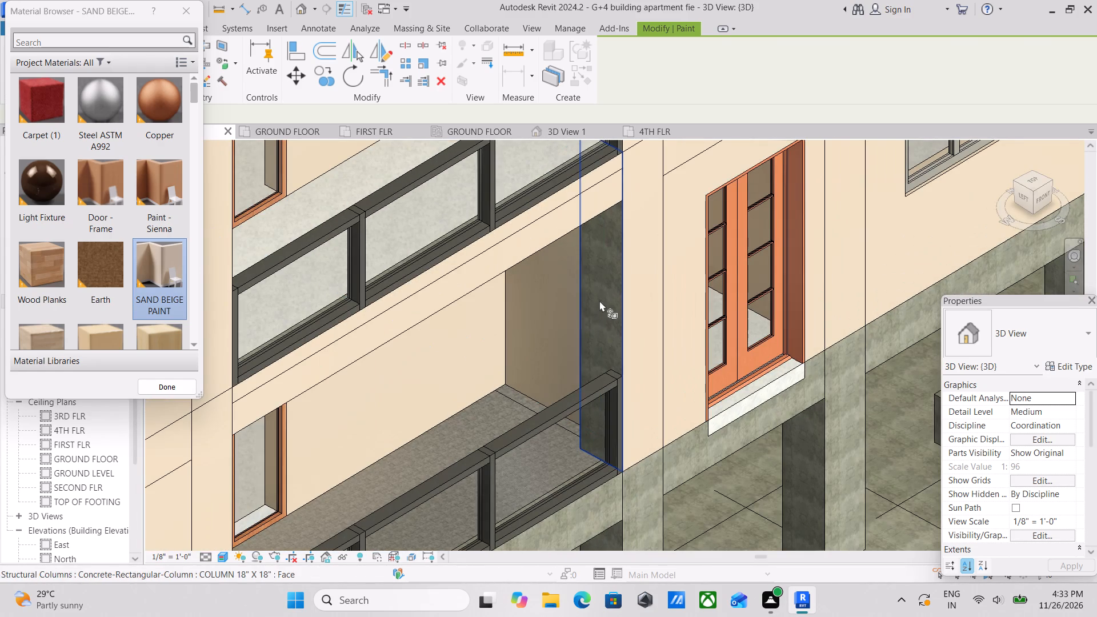
click(599, 301)
middle_drag(599, 303, 607, 432)
middle_drag(612, 229, 616, 428)
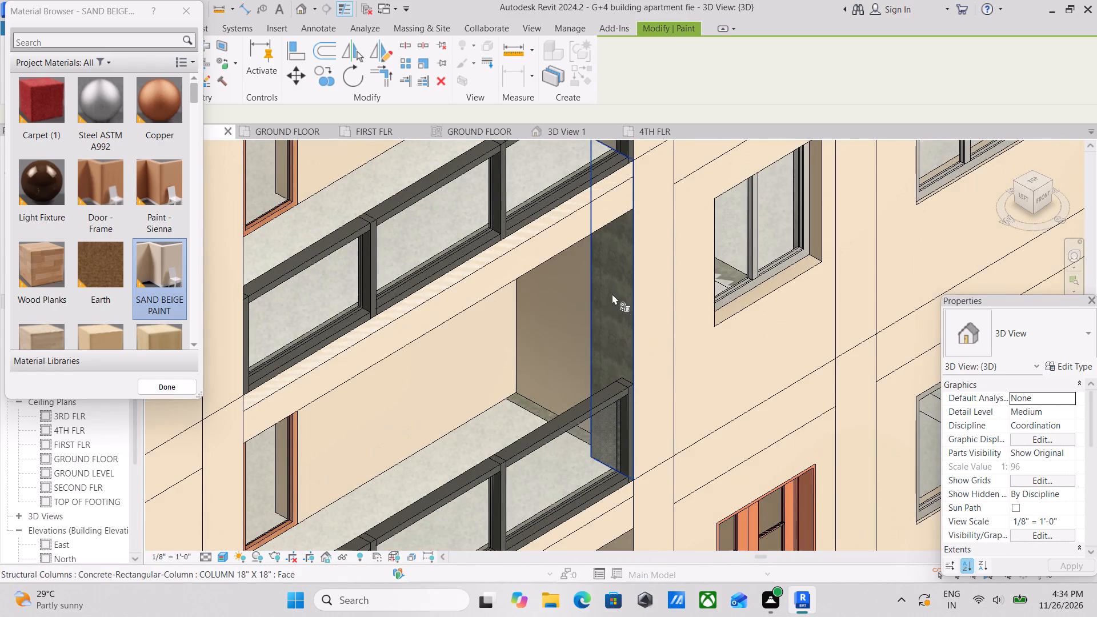
click(612, 294)
Paint the west-facing side of the front corner column SAND BEIGE at the lowest storey.
scroll(612, 294, down, 2)
middle_drag(611, 309, 631, 459)
scroll(654, 271, down, 9)
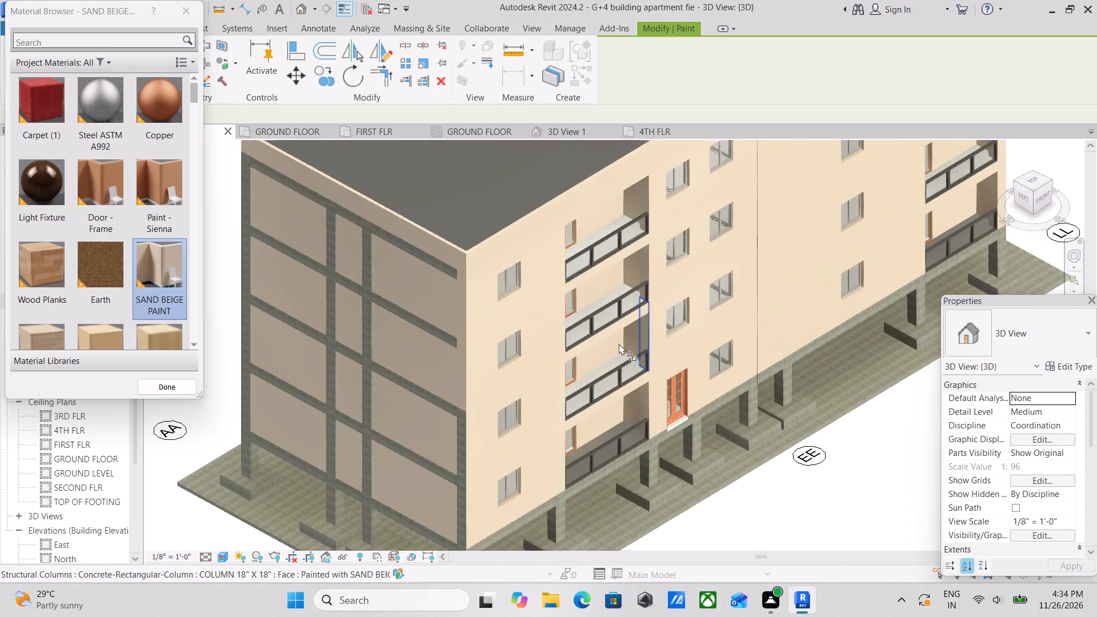
middle_drag(619, 343, 666, 229)
scroll(682, 342, up, 5)
scroll(633, 354, down, 1)
middle_drag(579, 362, 590, 354)
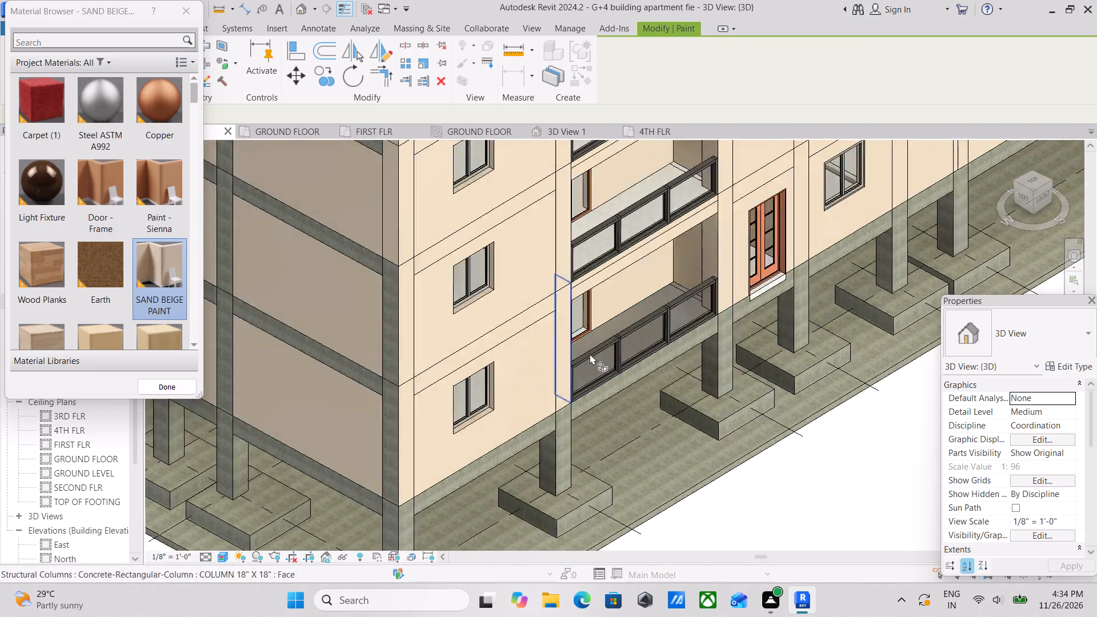
middle_drag(590, 354, 679, 316)
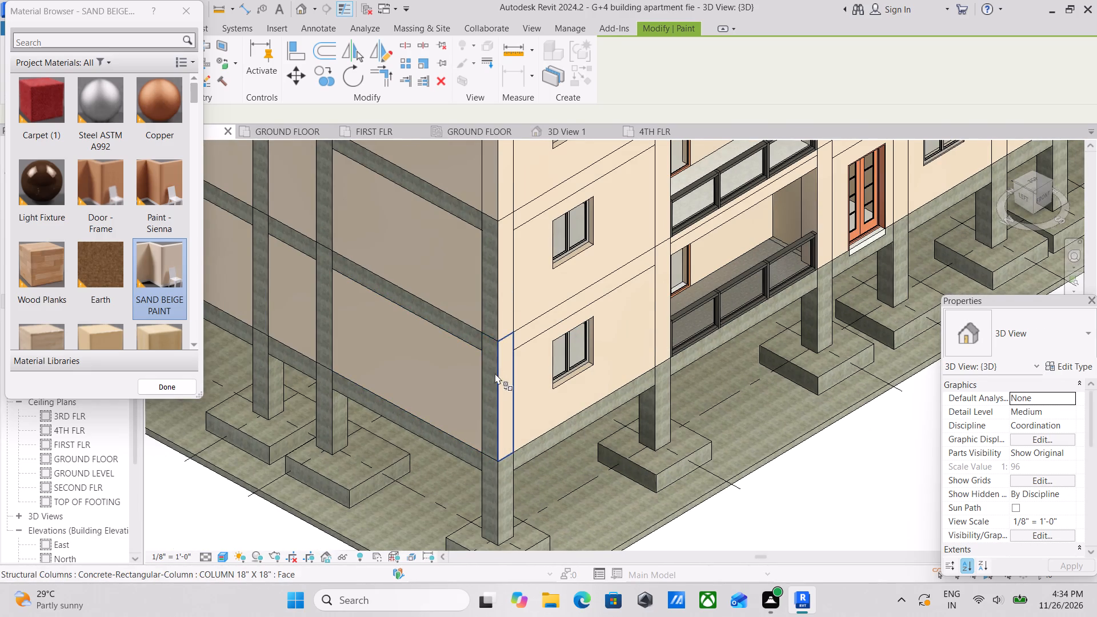
scroll(495, 373, up, 4)
click(479, 365)
Paint the top beam of the rear bay and the top storey of the rear corner column SAND BEIGE on the west side.
scroll(479, 365, down, 4)
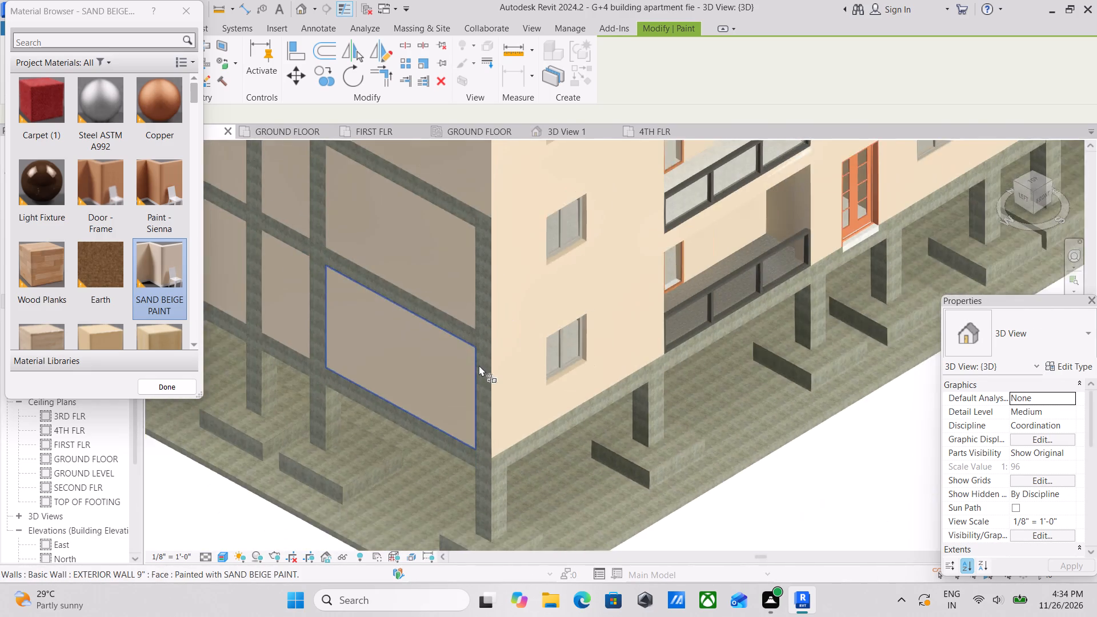
scroll(479, 365, down, 1)
middle_drag(479, 365, 555, 458)
scroll(548, 367, down, 5)
middle_drag(548, 367, 527, 404)
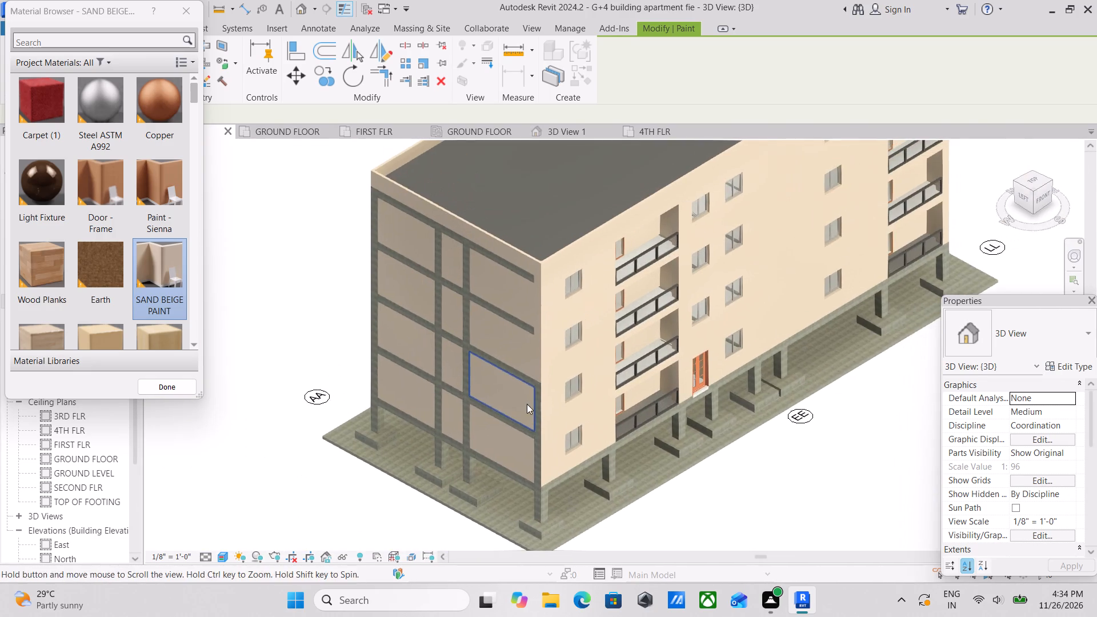
middle_drag(527, 404, 529, 403)
scroll(527, 404, up, 2)
scroll(461, 192, up, 4)
middle_drag(377, 243, 663, 398)
scroll(563, 375, up, 1)
scroll(547, 236, up, 3)
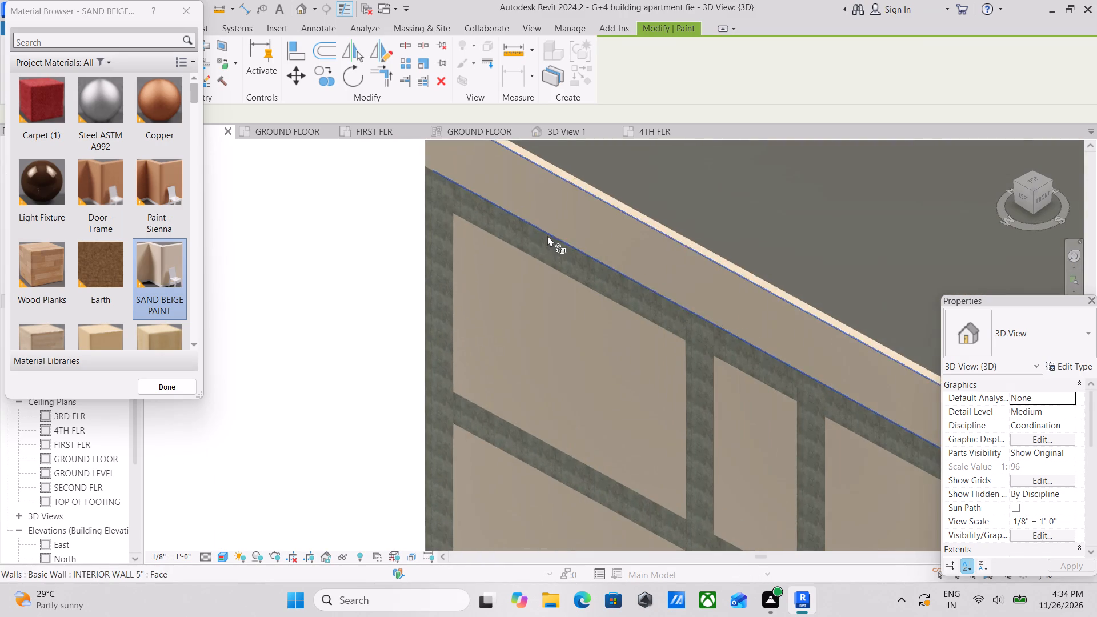
click(525, 237)
middle_drag(586, 288, 603, 335)
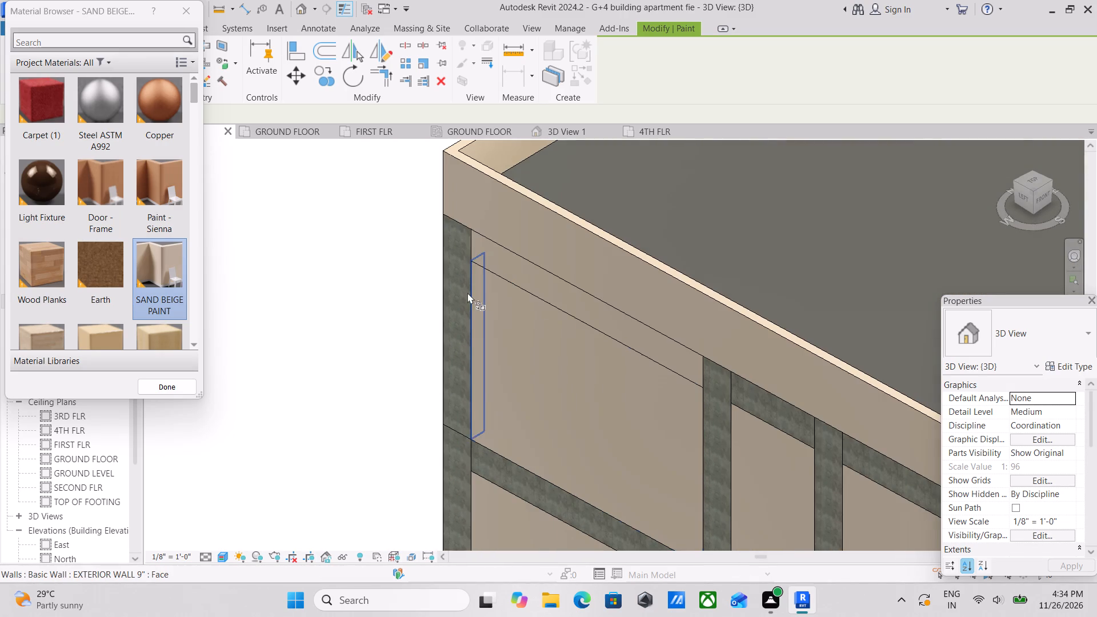
click(462, 293)
Paint the west side's top beams over the middle and front bays, plus the top-storey column between them, SAND BEIGE.
middle_drag(506, 301, 463, 226)
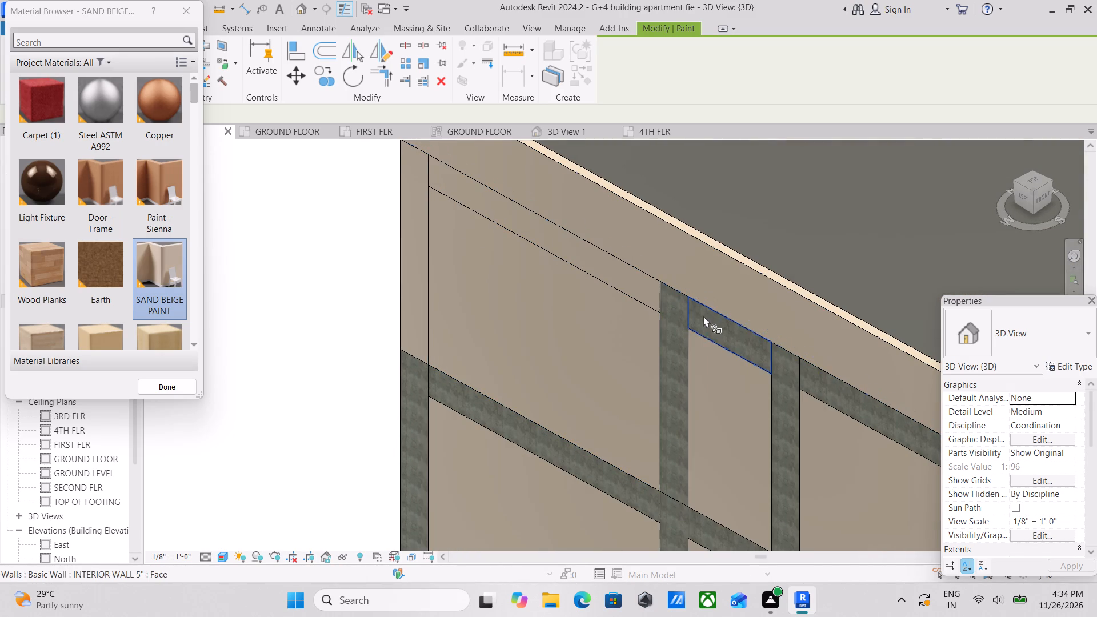
click(698, 327)
scroll(699, 326, down, 1)
middle_drag(699, 326, 570, 205)
click(725, 286)
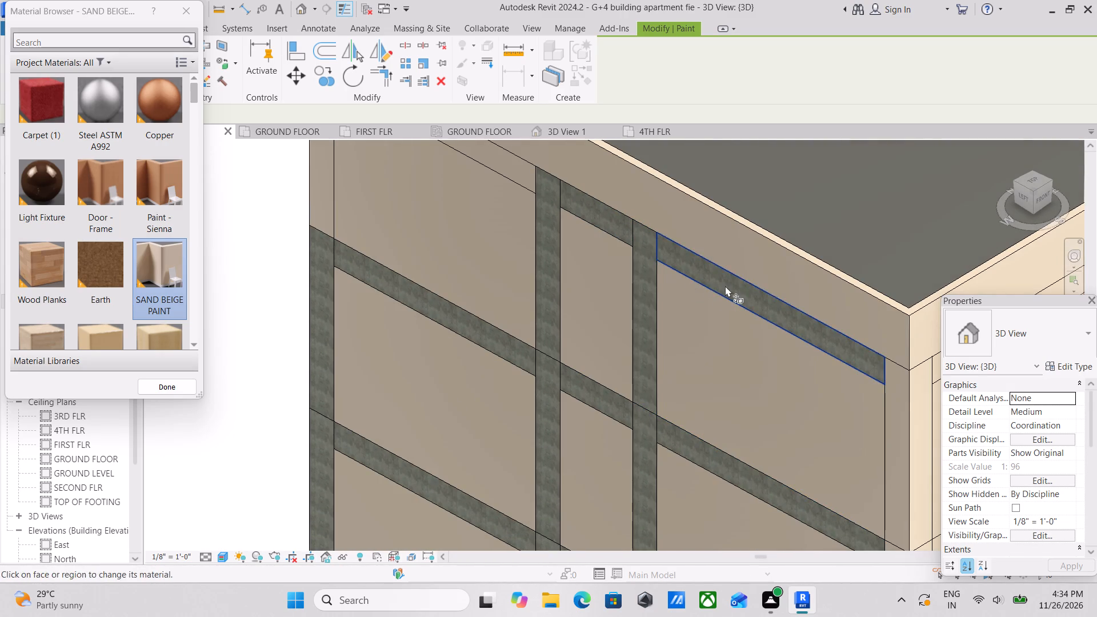
click(646, 283)
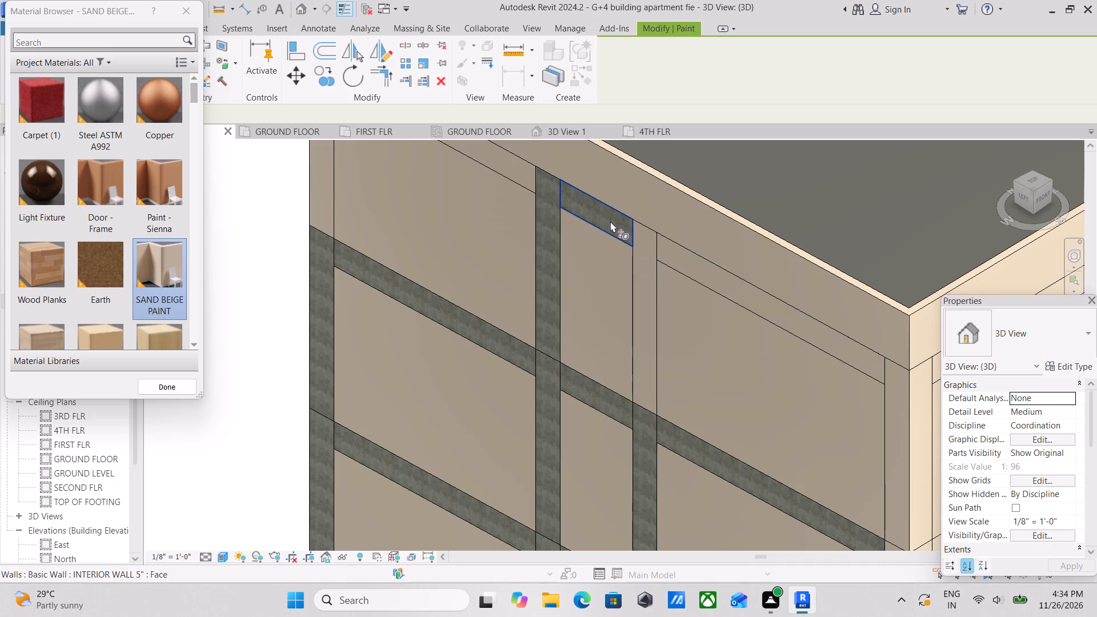
click(608, 221)
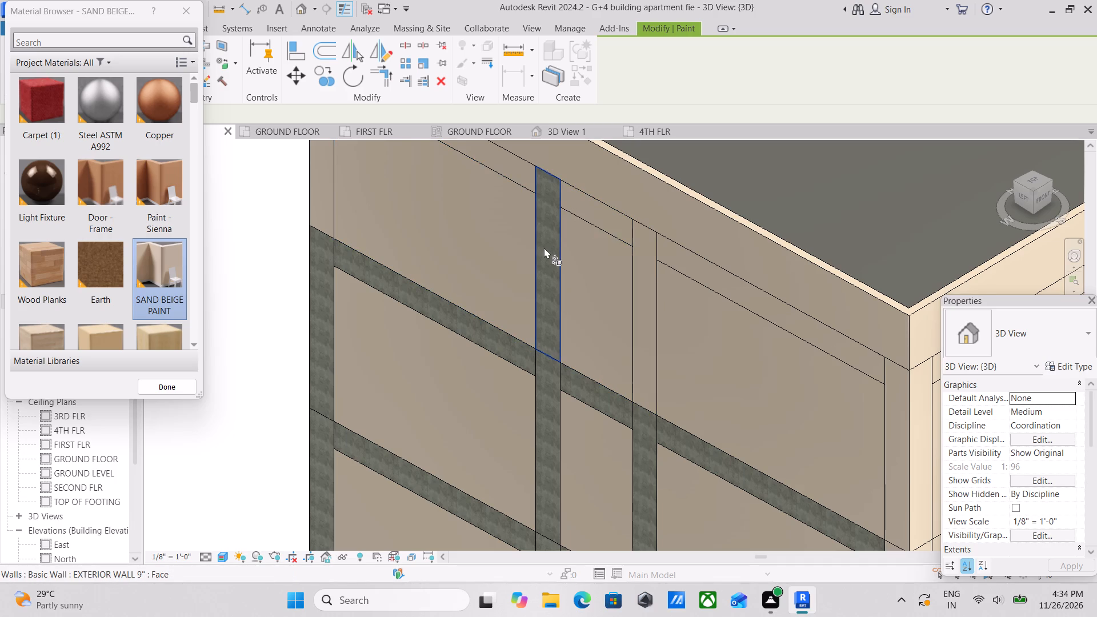
Paint the west side's top-storey column between the rear and middle bays and the front bay's beam below the top storey SAND BEIGE.
click(544, 247)
middle_drag(544, 250, 607, 160)
click(736, 354)
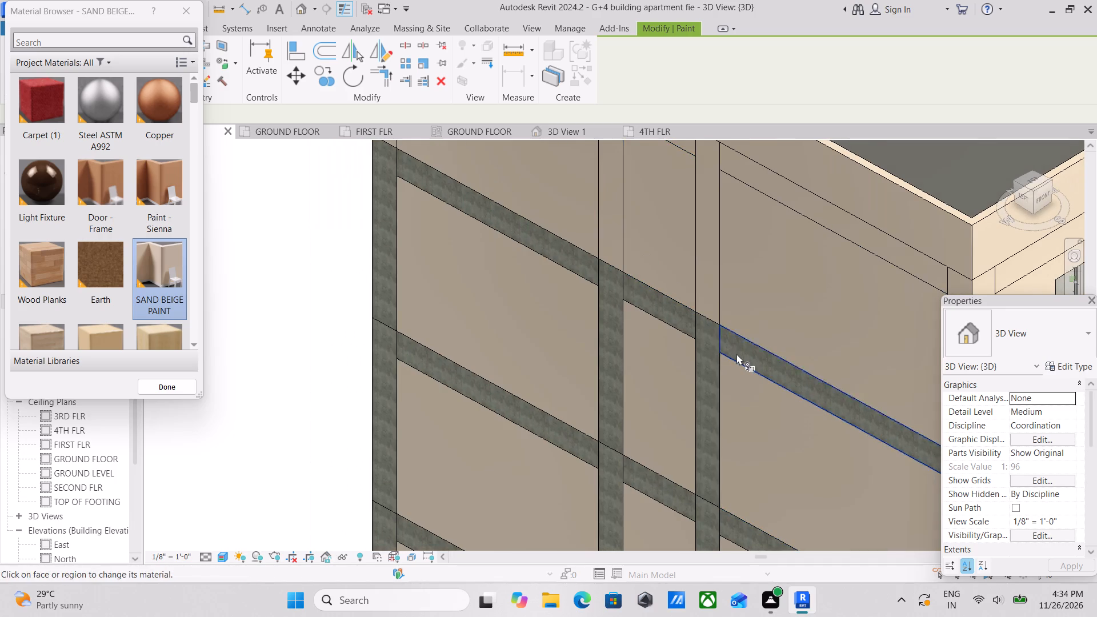
Paint the lowest storey of the west column between the middle and front bays, plus the front bay's two lower floor beams, SAND BEIGE.
scroll(706, 367, down, 1)
middle_drag(706, 367, 656, 189)
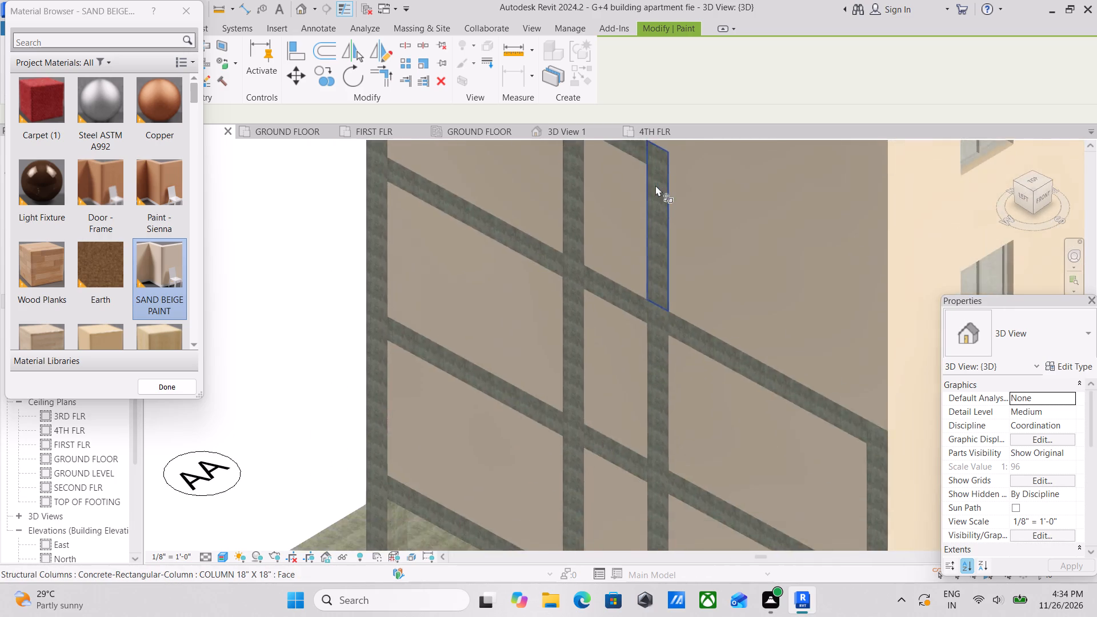
scroll(655, 185, down, 5)
middle_drag(675, 256, 515, 343)
middle_drag(515, 338, 518, 163)
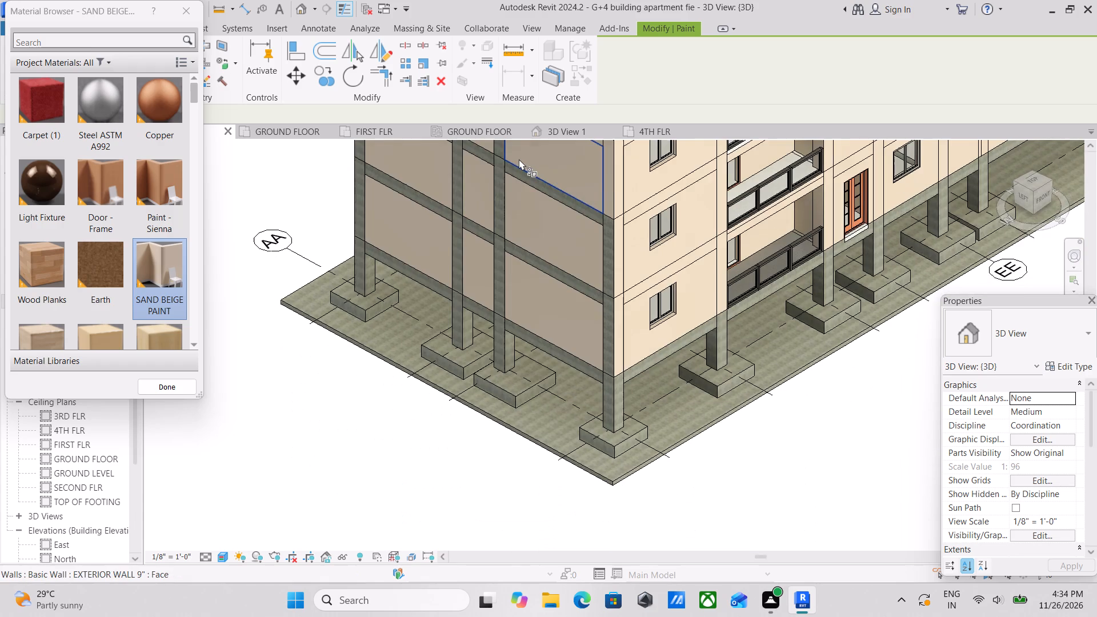
scroll(543, 371, up, 3)
scroll(499, 282, up, 3)
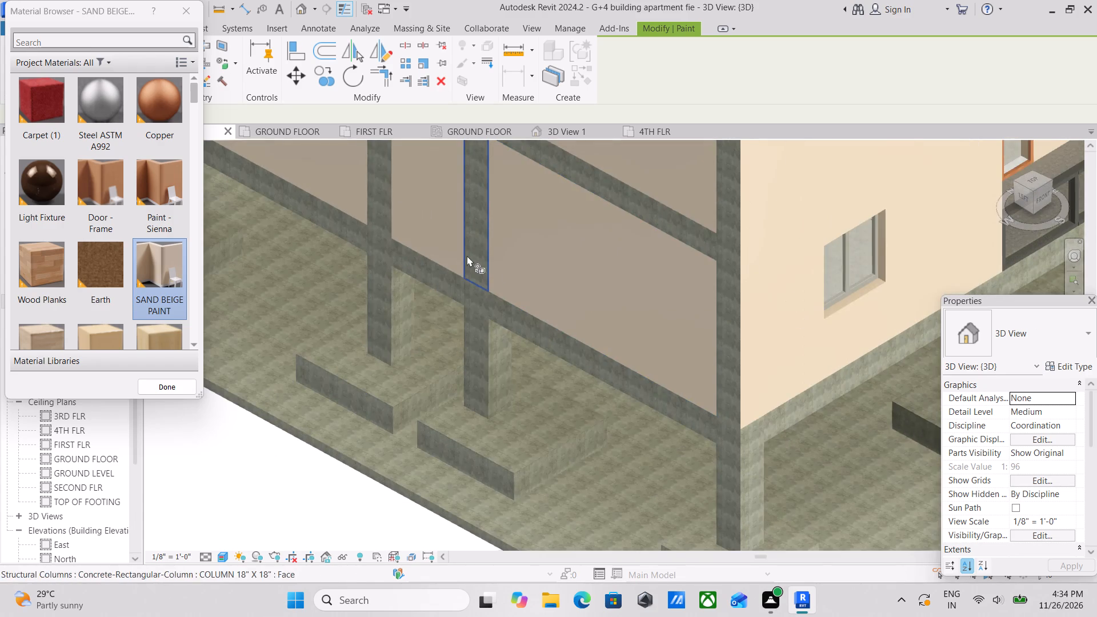
click(473, 218)
middle_drag(473, 218, 600, 550)
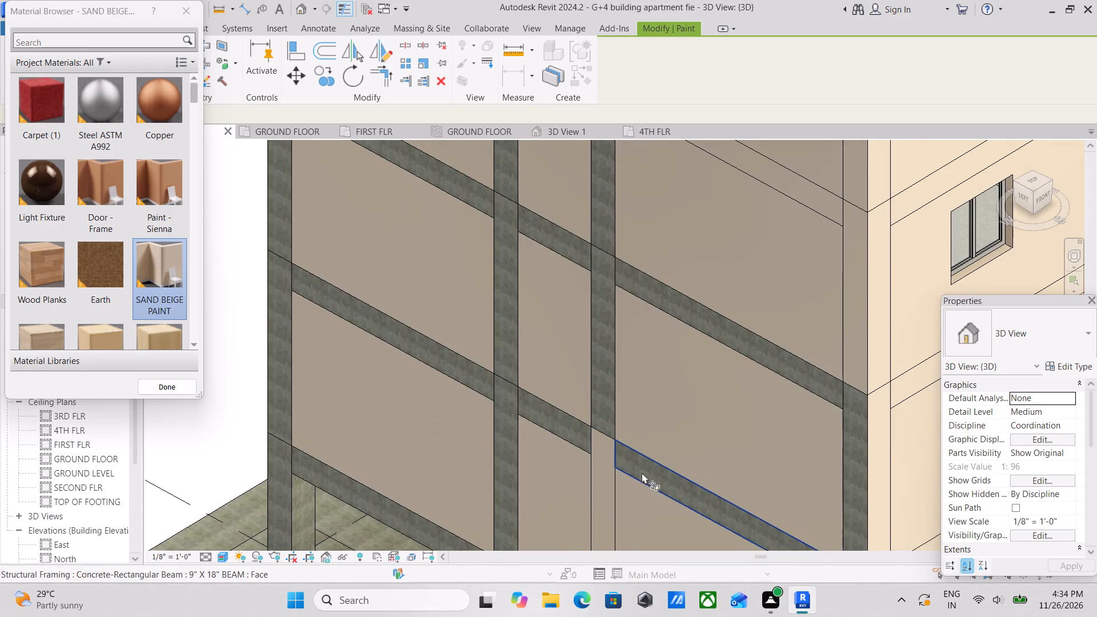
click(647, 471)
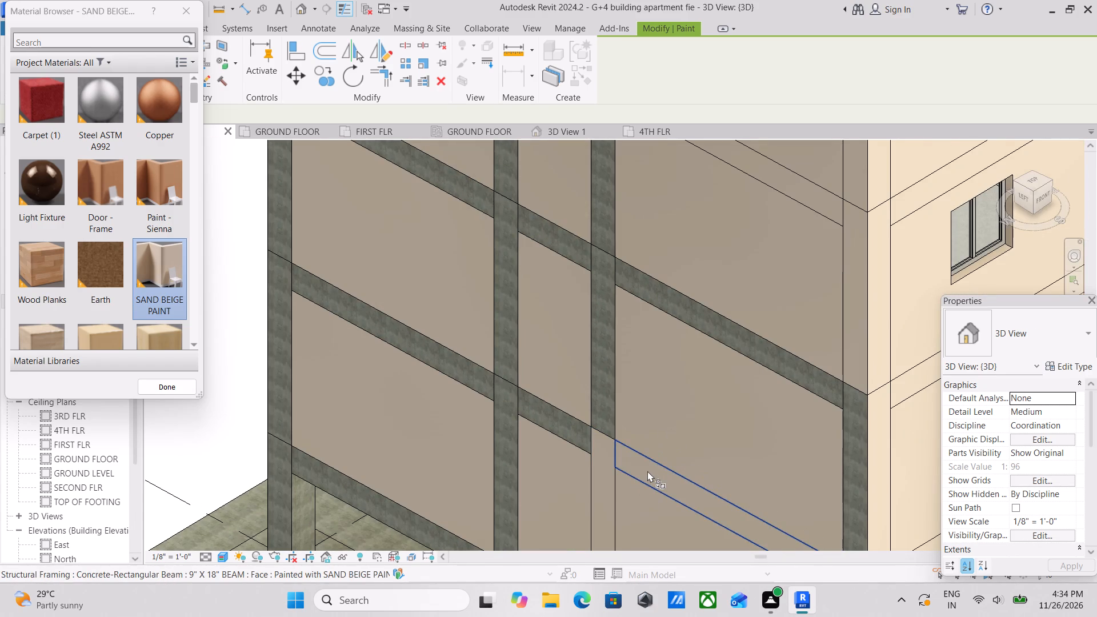
scroll(790, 356, up, 2)
click(787, 372)
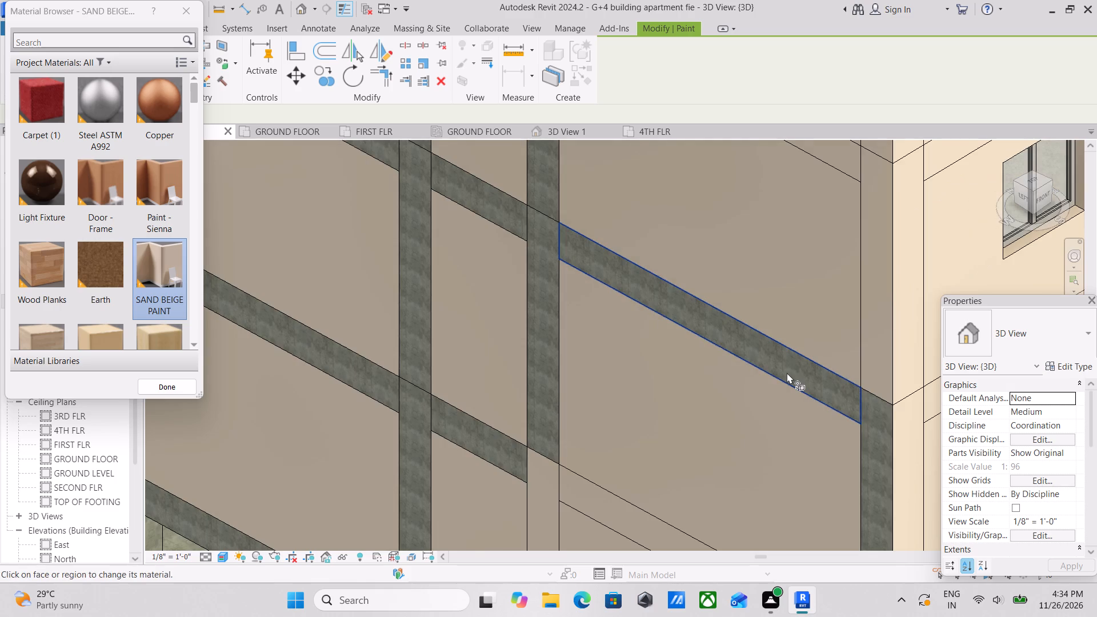
Paint the west-facing side of the front corner column SAND BEIGE on the two lower storeys.
middle_drag(787, 372, 694, 235)
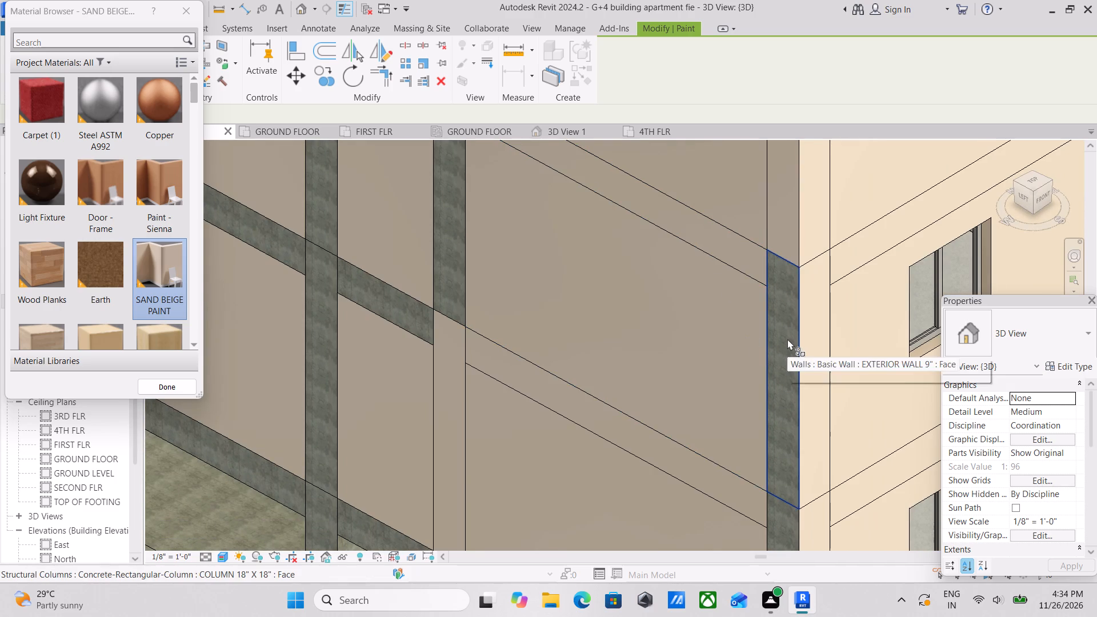
scroll(787, 339, up, 3)
click(787, 339)
scroll(787, 339, down, 10)
scroll(785, 407, up, 3)
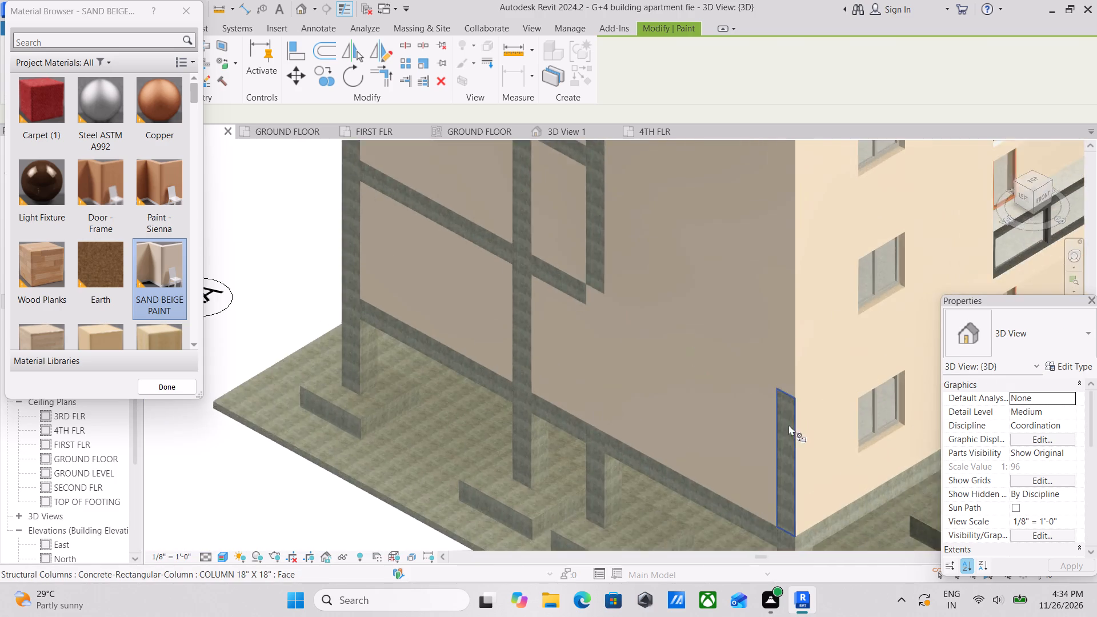
scroll(788, 424, up, 4)
click(780, 426)
Paint the west column between the middle and front bays SAND BEIGE on the second and third storeys.
scroll(780, 426, down, 5)
middle_drag(666, 272, 826, 418)
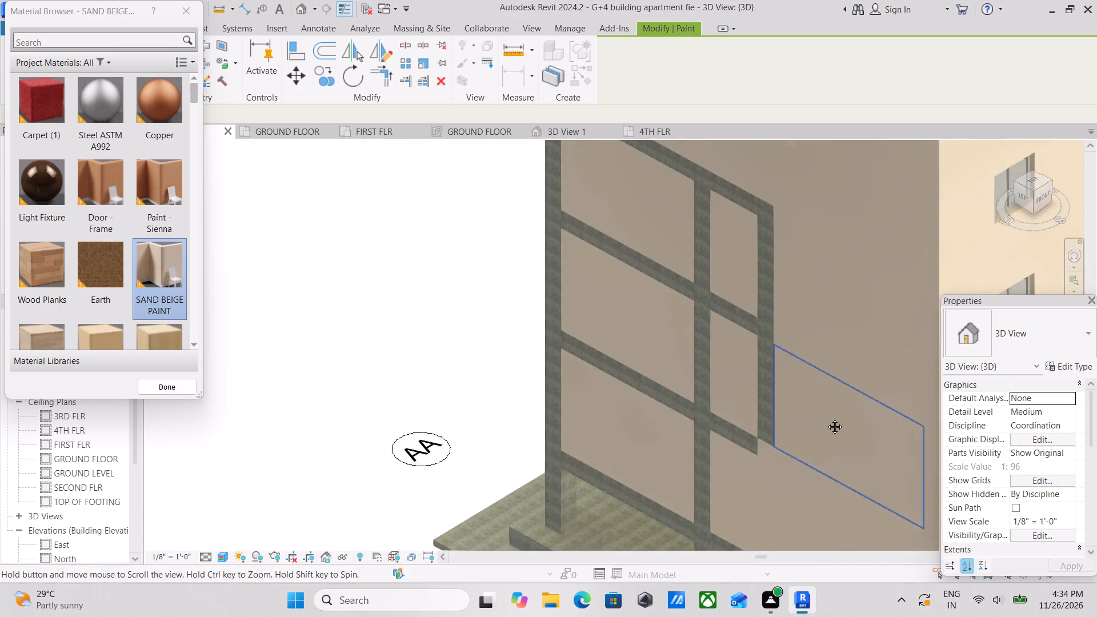
middle_drag(826, 418, 826, 419)
click(776, 291)
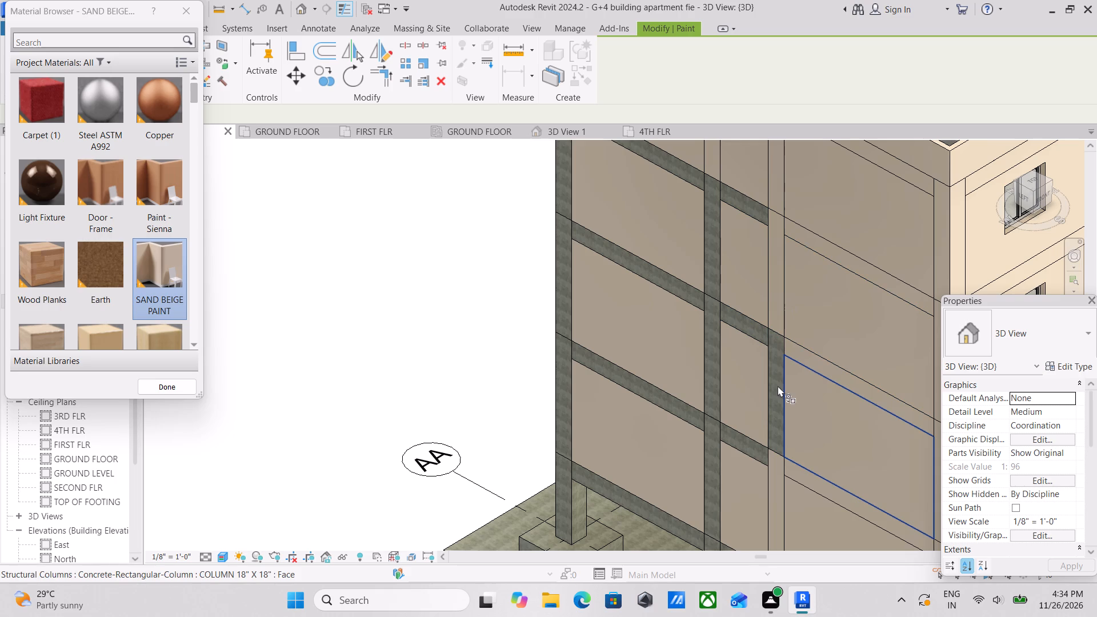
scroll(776, 379, up, 3)
click(775, 374)
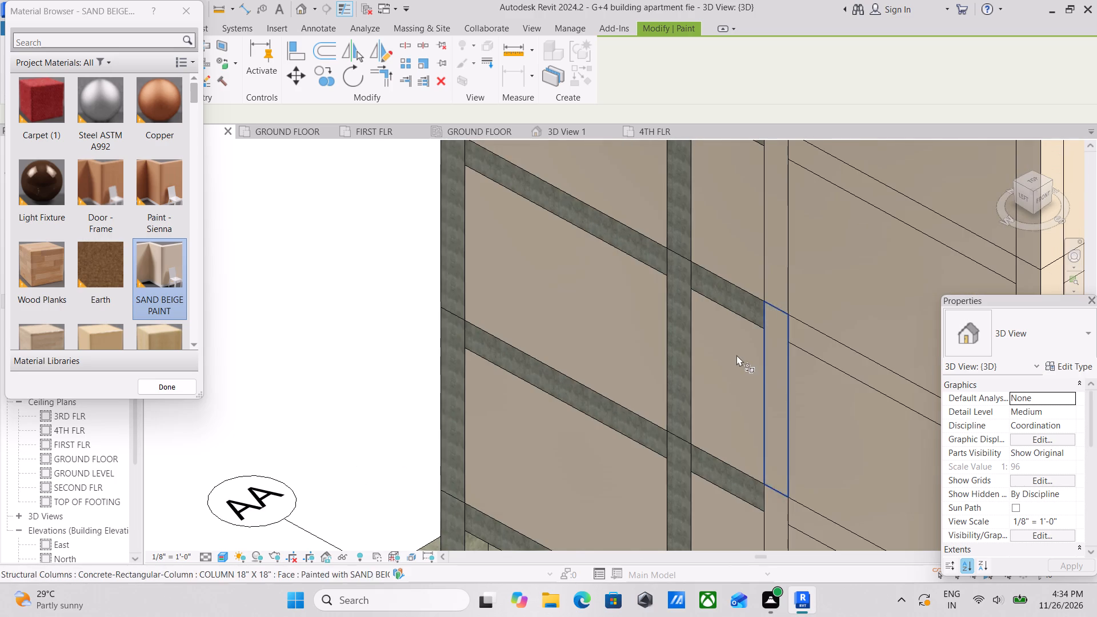
Paint the west side's middle and rear bay beams between the second and third storeys SAND BEIGE.
middle_drag(747, 368, 848, 458)
click(799, 364)
middle_drag(726, 343, 800, 399)
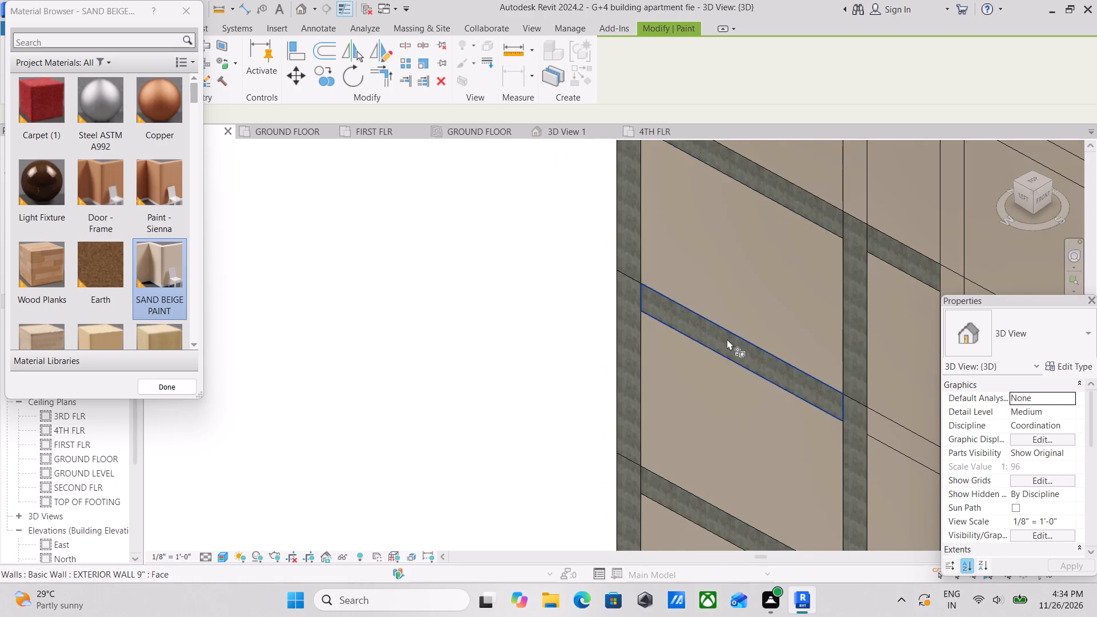
click(725, 340)
Paint the rear corner column's third storey and the rear and middle bay beams below the top storey SAND BEIGE on the west side.
middle_drag(725, 340, 724, 442)
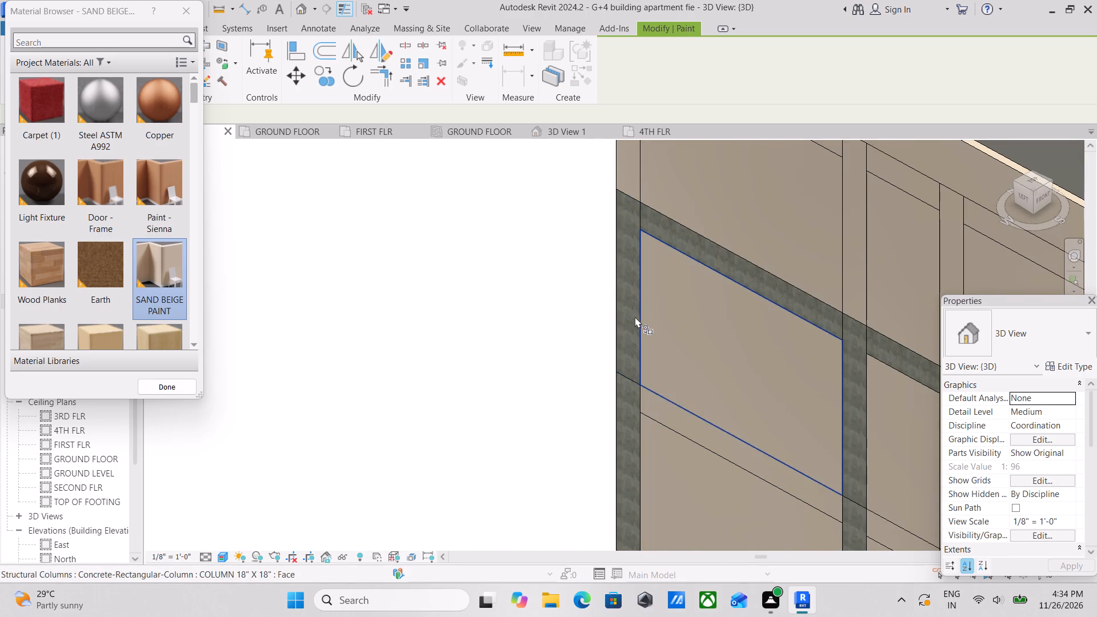
click(628, 315)
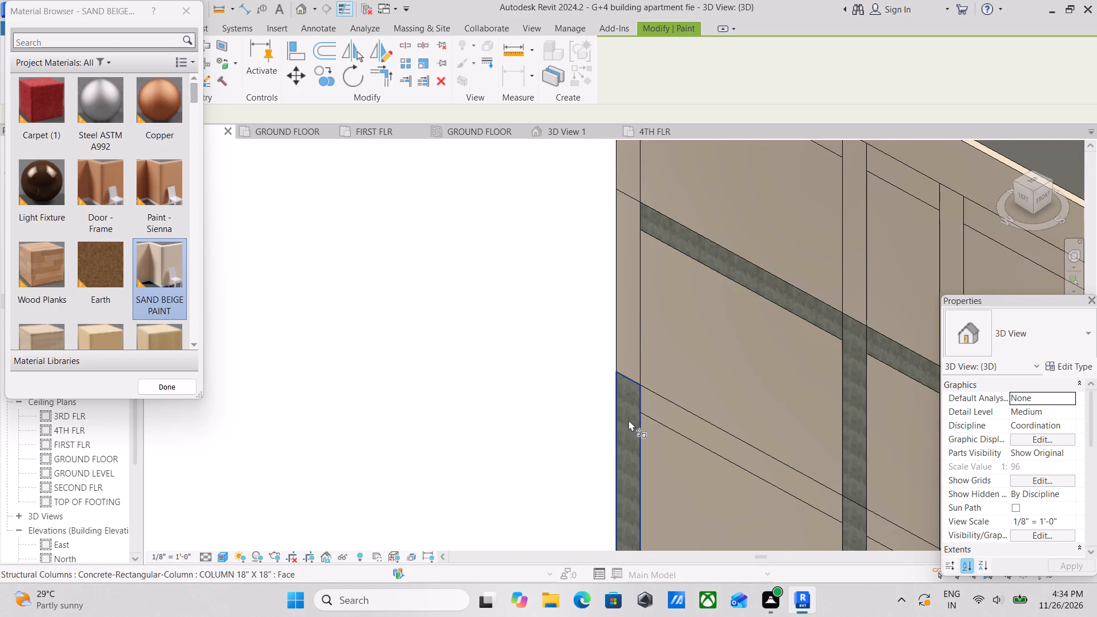
click(720, 261)
scroll(788, 329, down, 2)
middle_drag(782, 324, 710, 286)
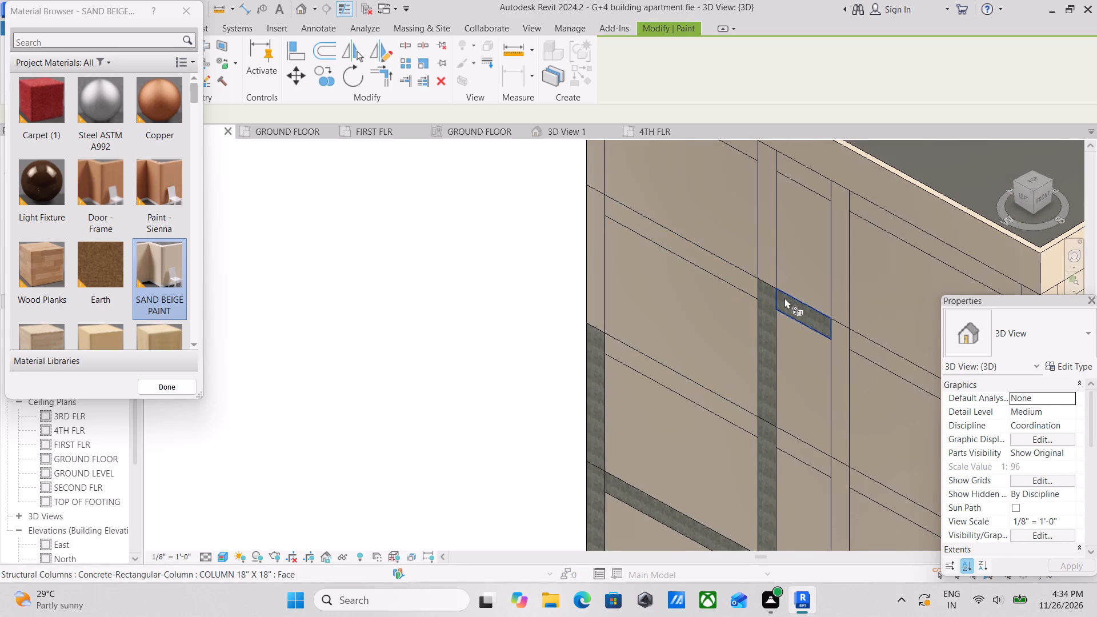
click(786, 304)
Paint the west column between the rear and middle bays on its three lower storeys, plus the middle bay's lowest floor beam, SAND BEIGE.
scroll(775, 306, up, 3)
click(760, 311)
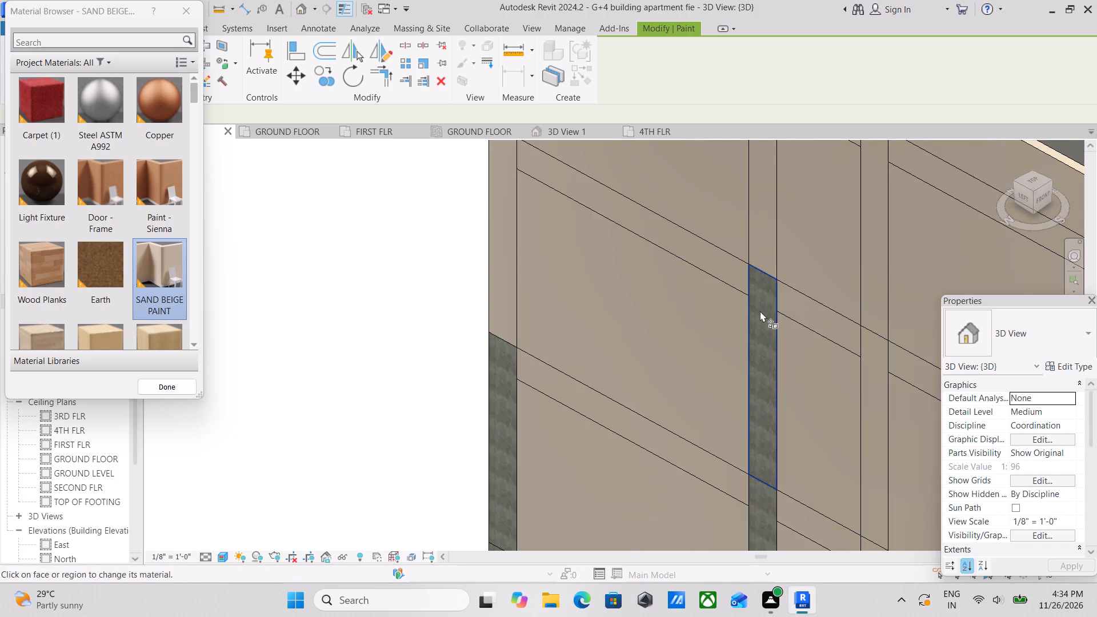
scroll(760, 311, down, 7)
middle_drag(760, 311, 775, 197)
middle_drag(803, 301, 804, 238)
scroll(827, 325, up, 1)
scroll(774, 266, up, 2)
click(795, 295)
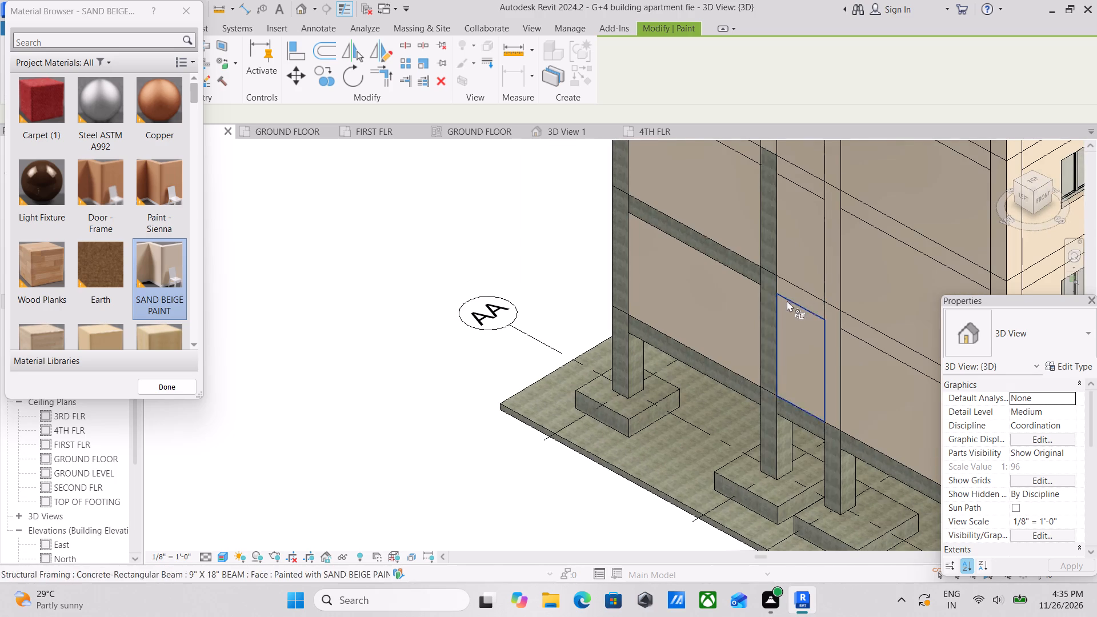
scroll(786, 301, up, 3)
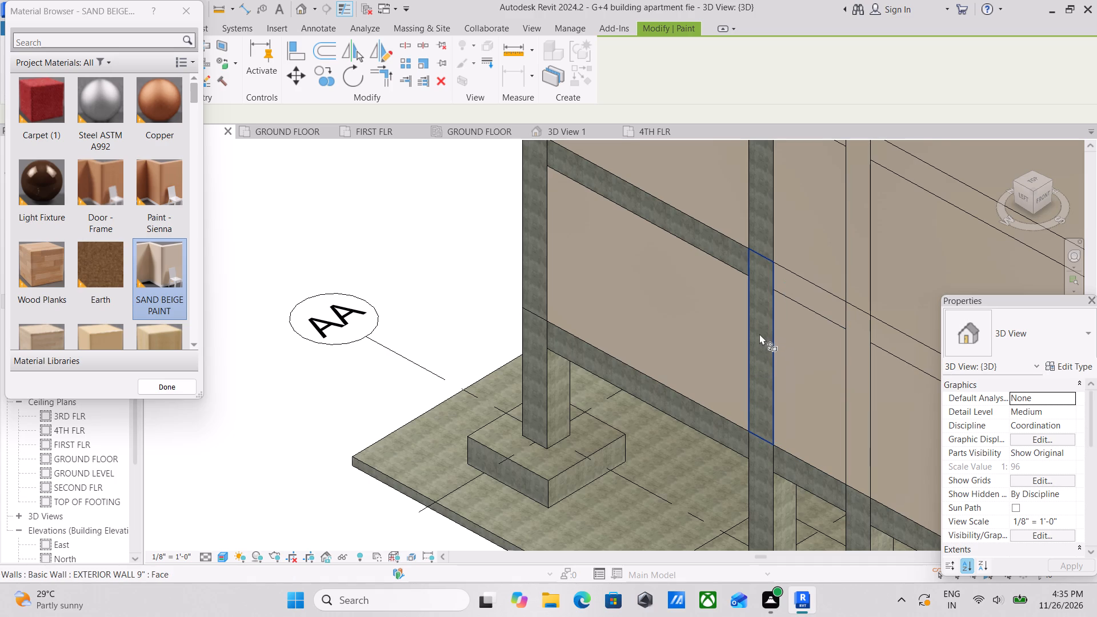
click(756, 342)
middle_drag(768, 335, 771, 454)
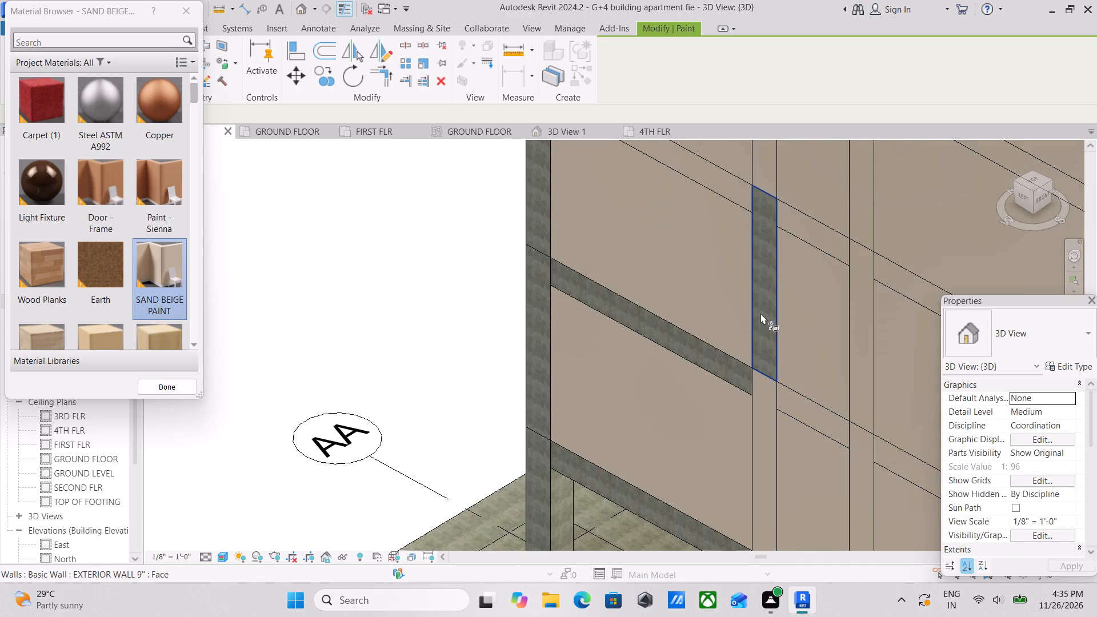
click(760, 313)
Paint the rear bay's beam above the lowest storey and the rear corner column's two lower storeys SAND BEIGE on the west side.
scroll(760, 313, down, 1)
click(690, 338)
middle_drag(678, 343, 780, 462)
click(665, 315)
middle_drag(668, 356, 691, 288)
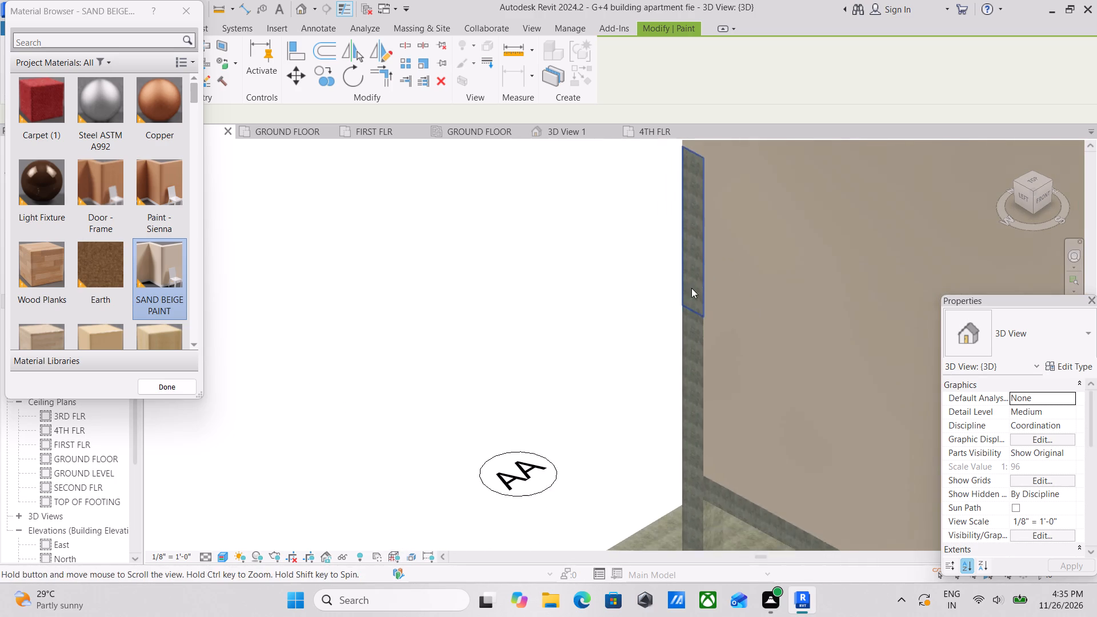
scroll(685, 339, up, 8)
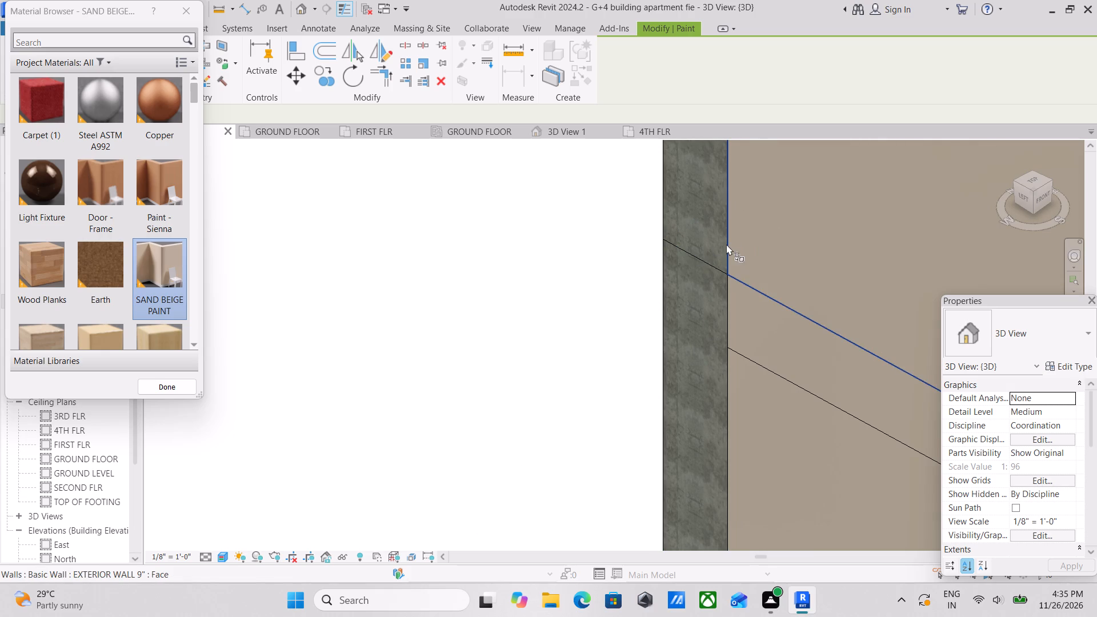
scroll(666, 429, down, 3)
middle_drag(666, 422, 710, 265)
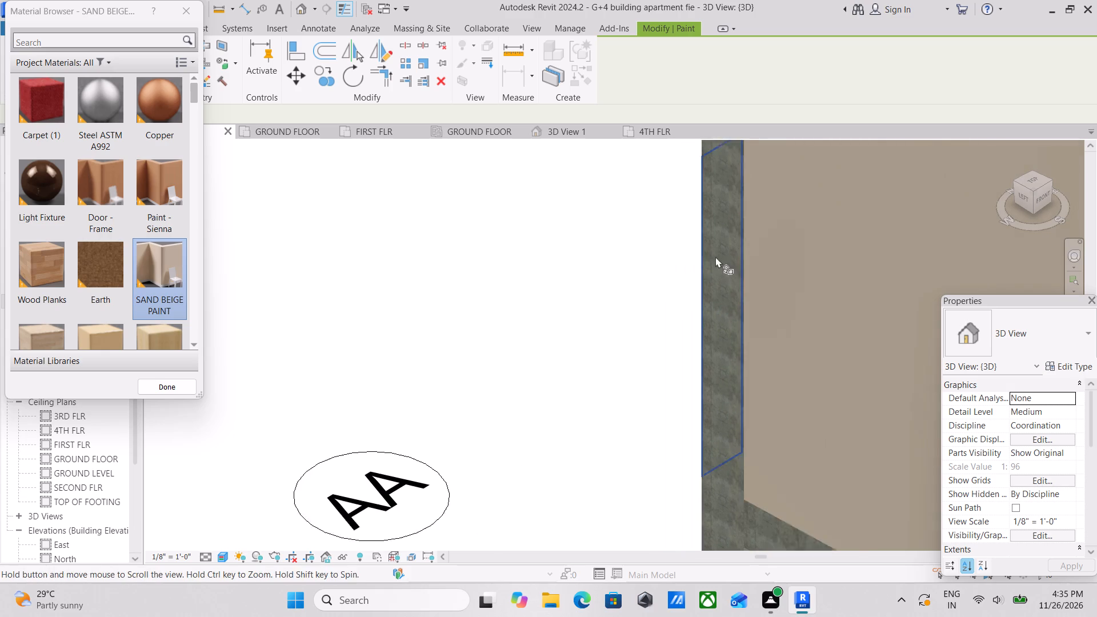
click(709, 319)
scroll(709, 319, down, 4)
scroll(722, 441, up, 7)
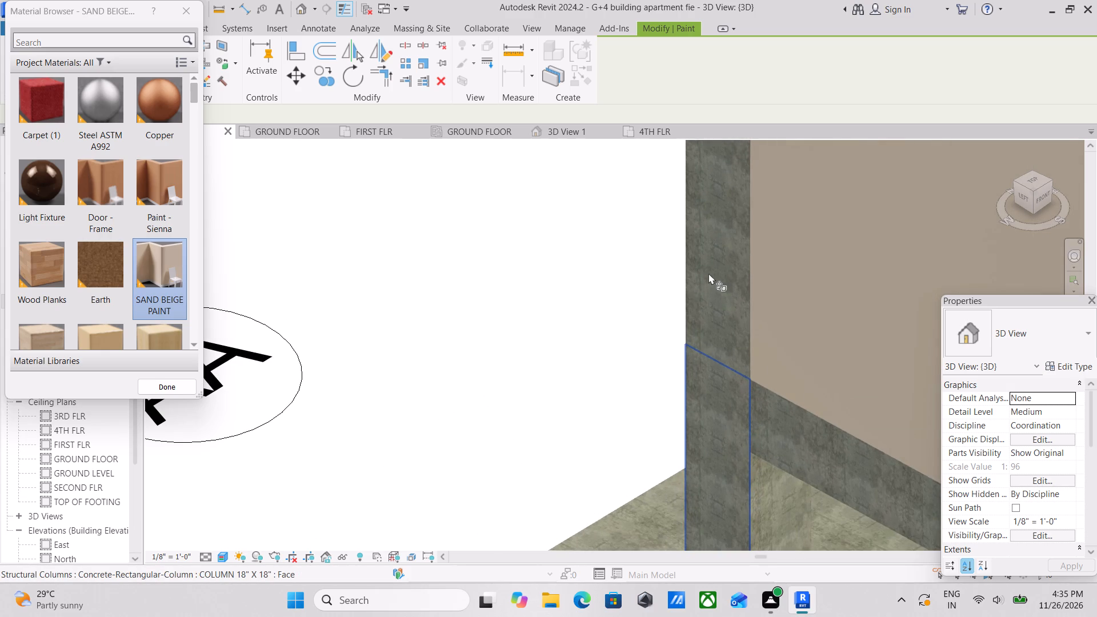
click(716, 266)
scroll(716, 266, down, 14)
middle_drag(716, 266, 723, 332)
scroll(717, 269, down, 1)
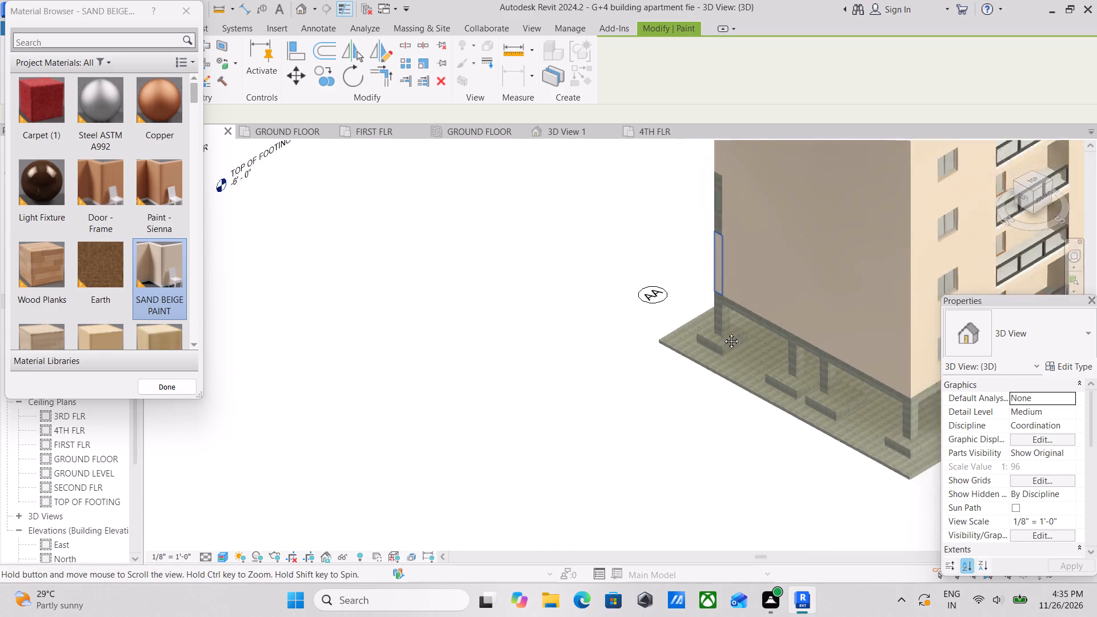
middle_drag(723, 332, 726, 394)
scroll(726, 307, up, 17)
click(726, 330)
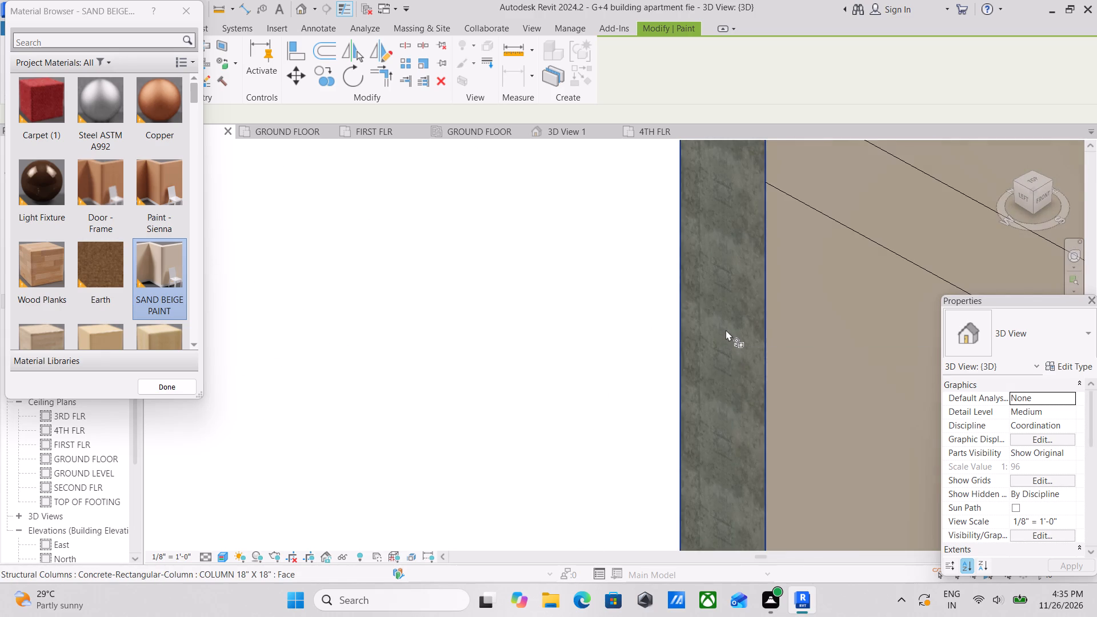
Paint the east side's top beams over the middle and front bays, the top-storey column between them and the front corner column SAND BEIGE.
scroll(726, 330, down, 19)
middle_drag(735, 334, 537, 240)
scroll(660, 310, down, 3)
middle_drag(660, 311, 666, 387)
scroll(750, 343, up, 2)
middle_drag(874, 307, 755, 376)
scroll(754, 376, up, 9)
scroll(856, 351, down, 13)
middle_drag(600, 403, 638, 401)
shift+middle_drag(634, 412, 827, 348)
middle_drag(709, 374, 883, 339)
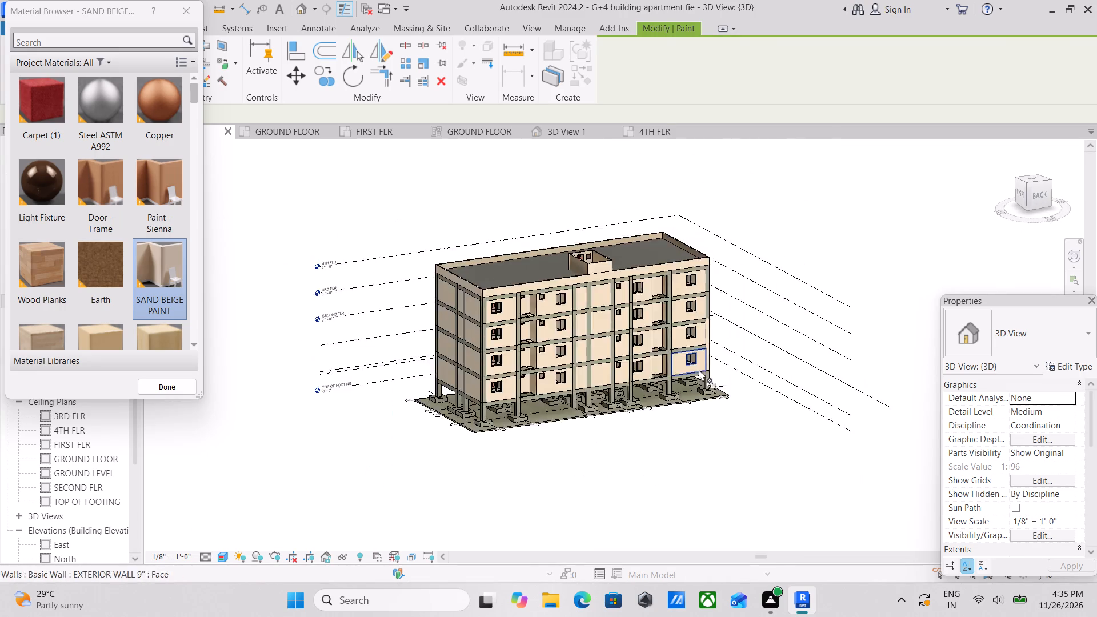
middle_drag(699, 370, 836, 416)
scroll(586, 412, up, 2)
shift+middle_drag(586, 411, 762, 441)
scroll(763, 419, up, 9)
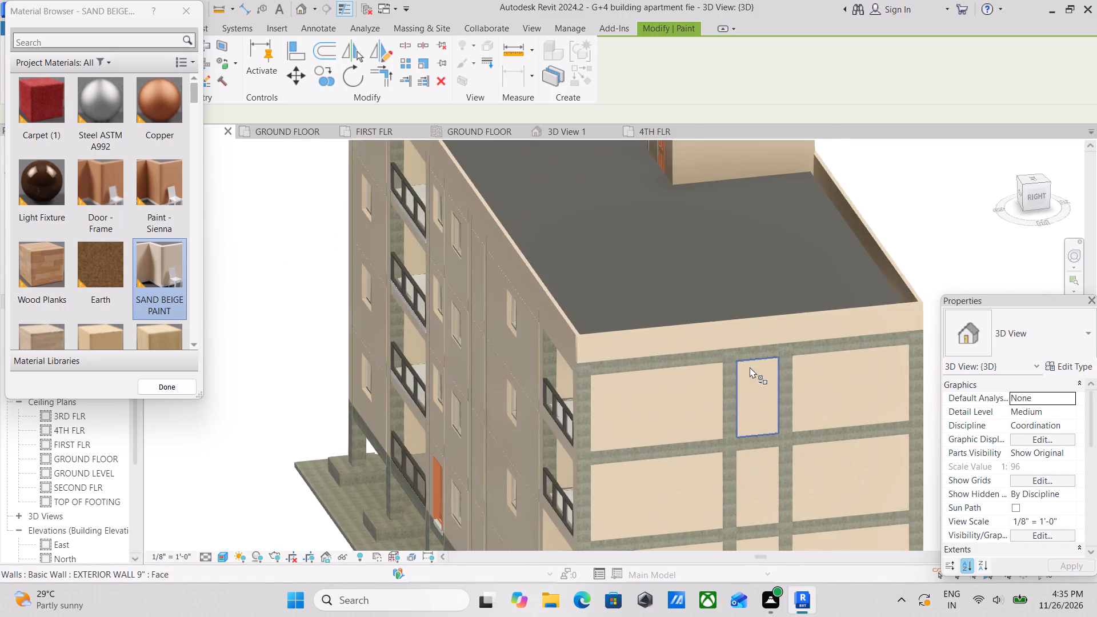
scroll(750, 367, up, 6)
click(735, 334)
click(692, 335)
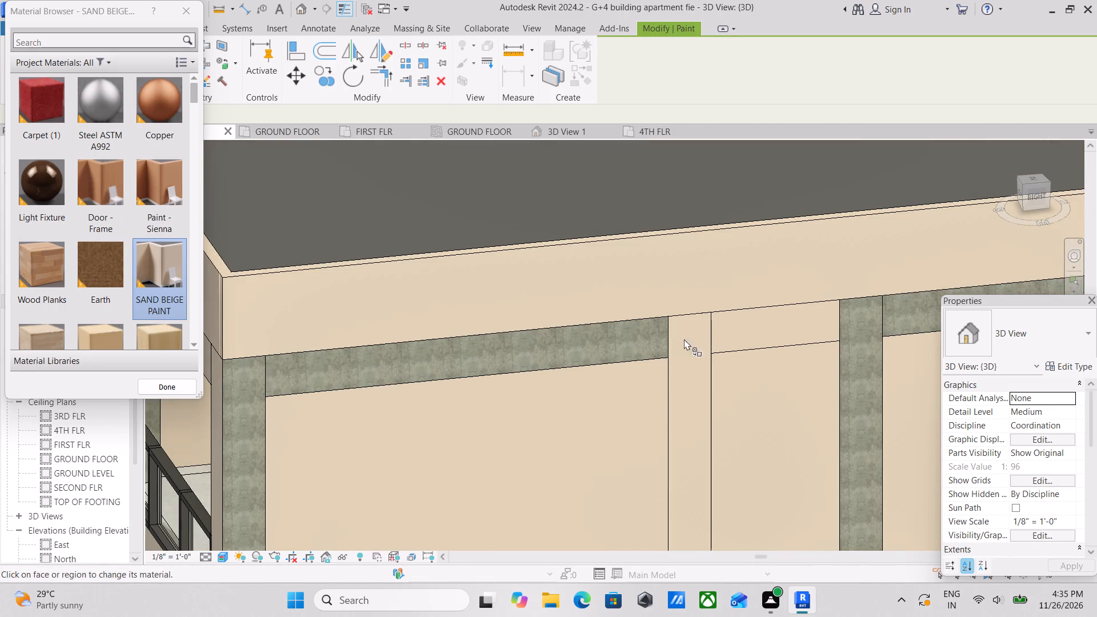
click(565, 344)
middle_drag(630, 332, 727, 280)
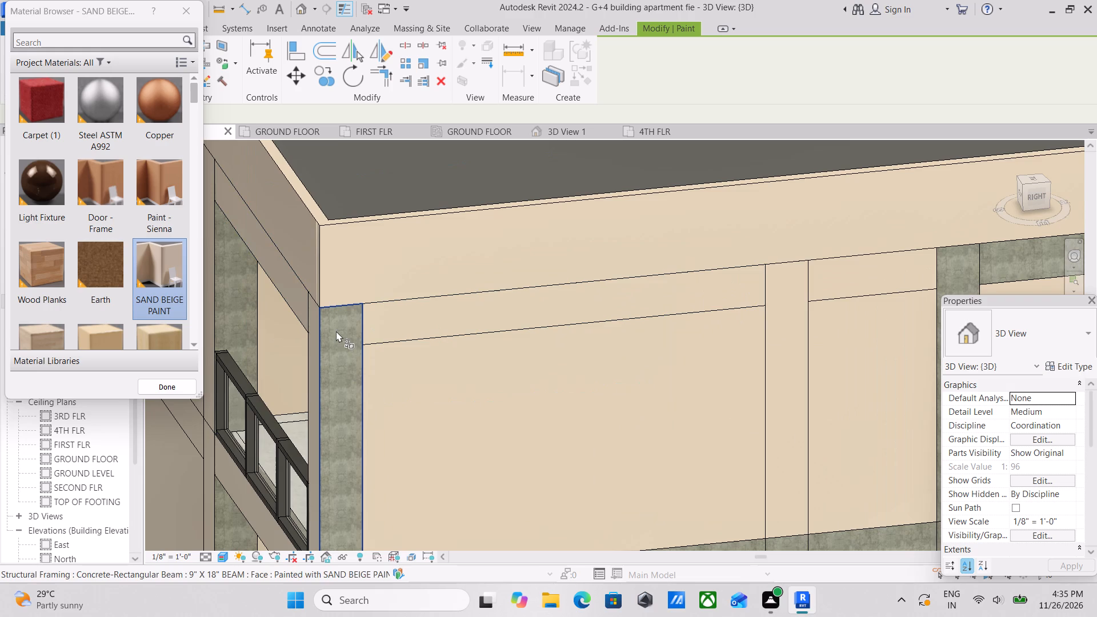
click(336, 331)
Paint the east side's rear bay top beam and the top storey of the two columns flanking it SAND BEIGE.
scroll(436, 330, down, 2)
middle_drag(436, 330, 160, 323)
click(628, 265)
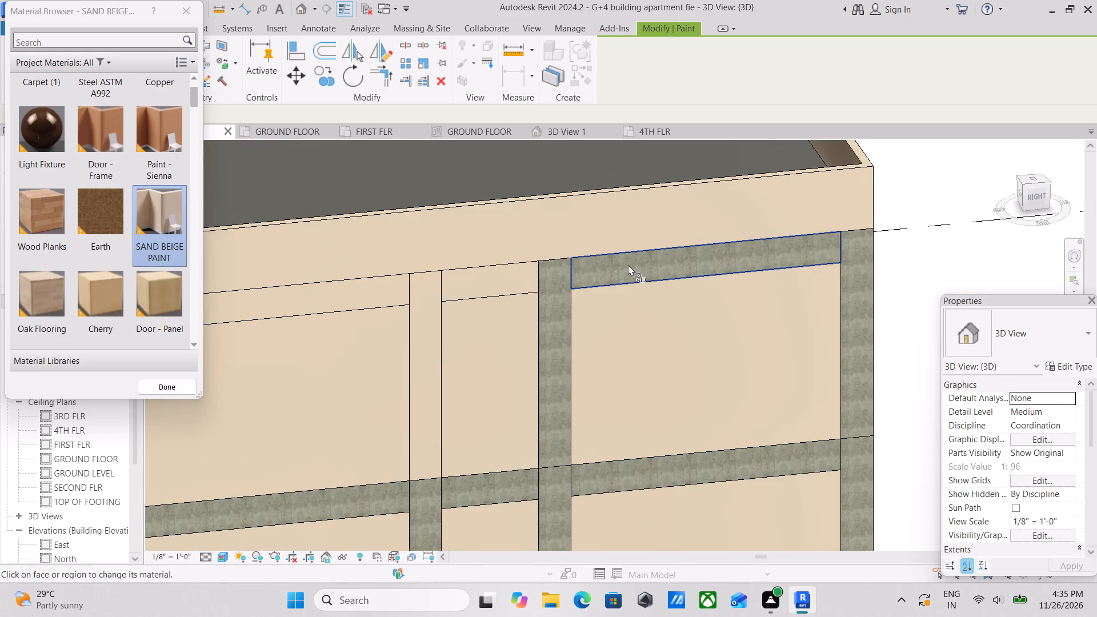
click(552, 291)
middle_drag(660, 306, 494, 355)
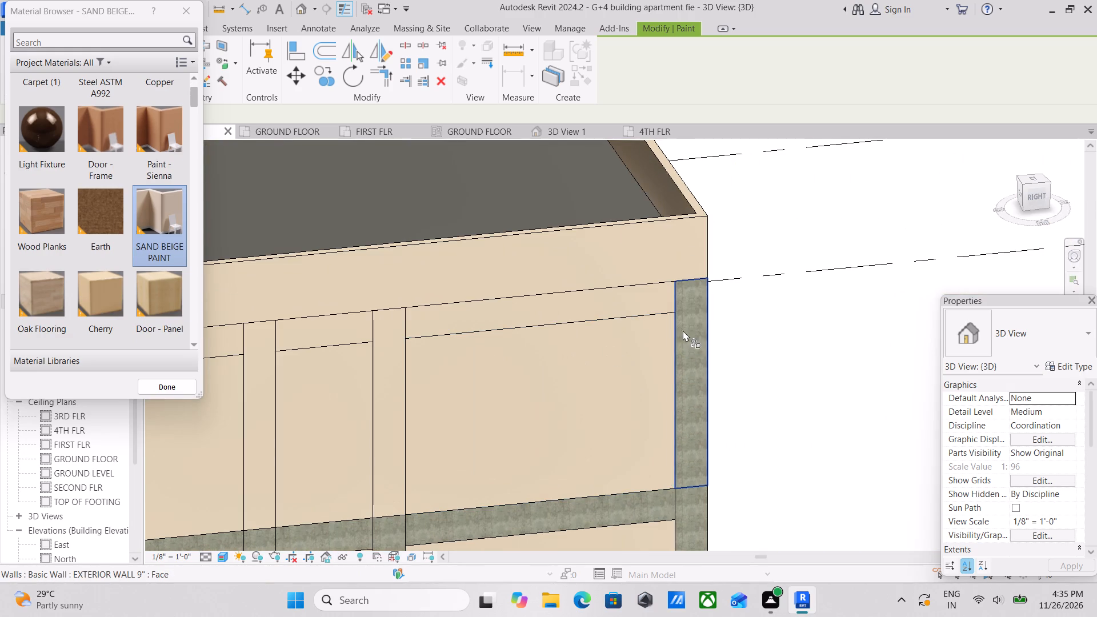
click(685, 329)
Paint the east side's rear and middle bay beams below the top storey, plus the rear bay's two third-storey columns, SAND BEIGE.
middle_drag(641, 382, 682, 250)
click(671, 370)
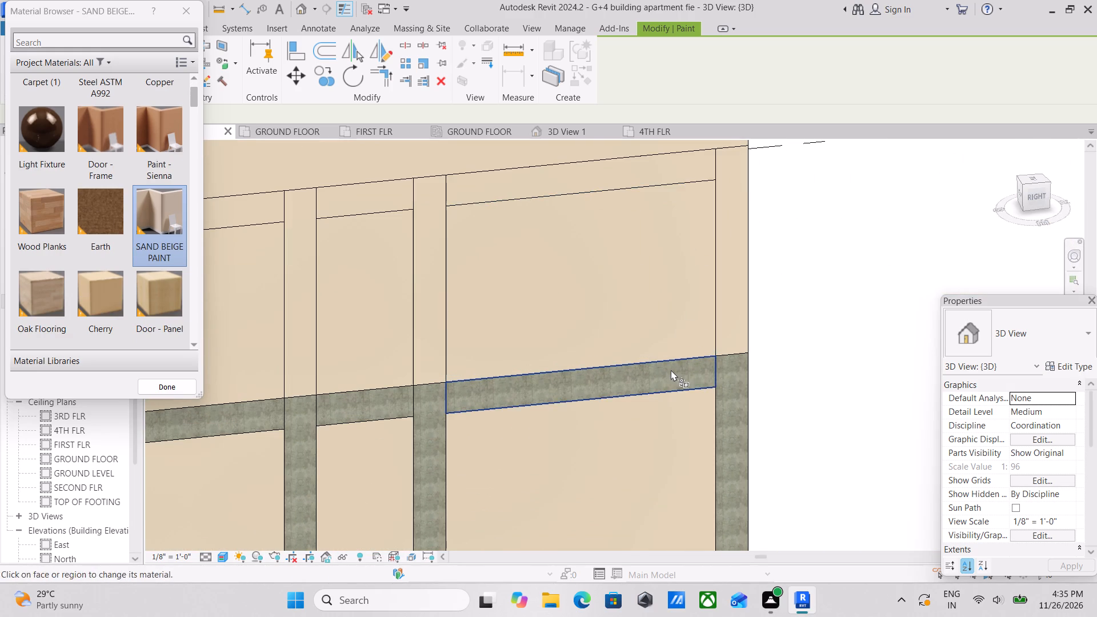
click(731, 373)
middle_drag(510, 373, 671, 332)
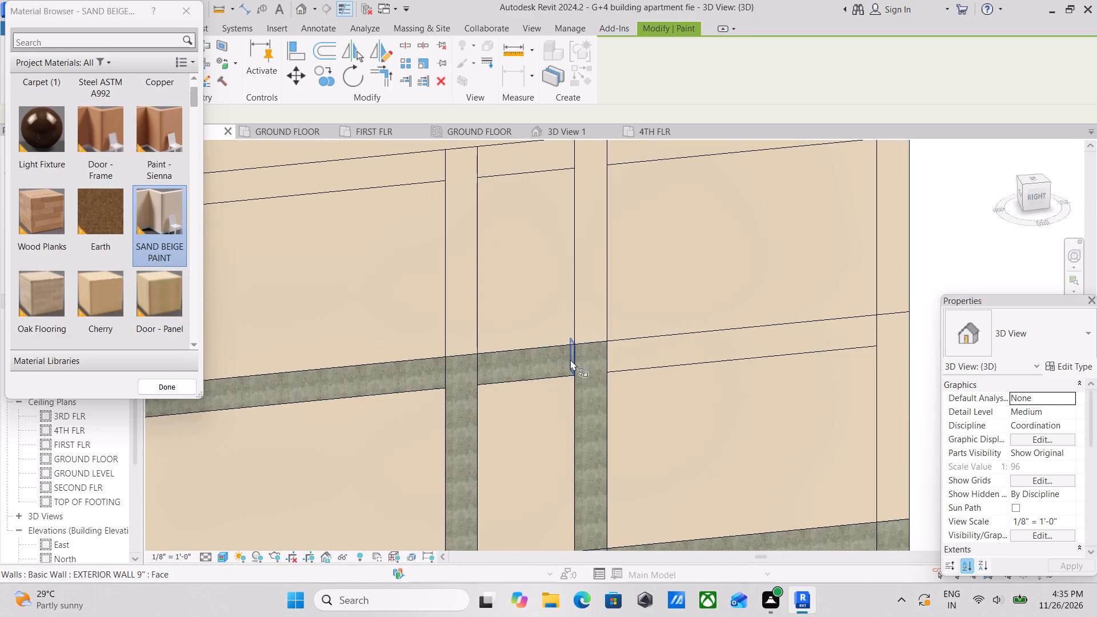
click(590, 367)
click(499, 370)
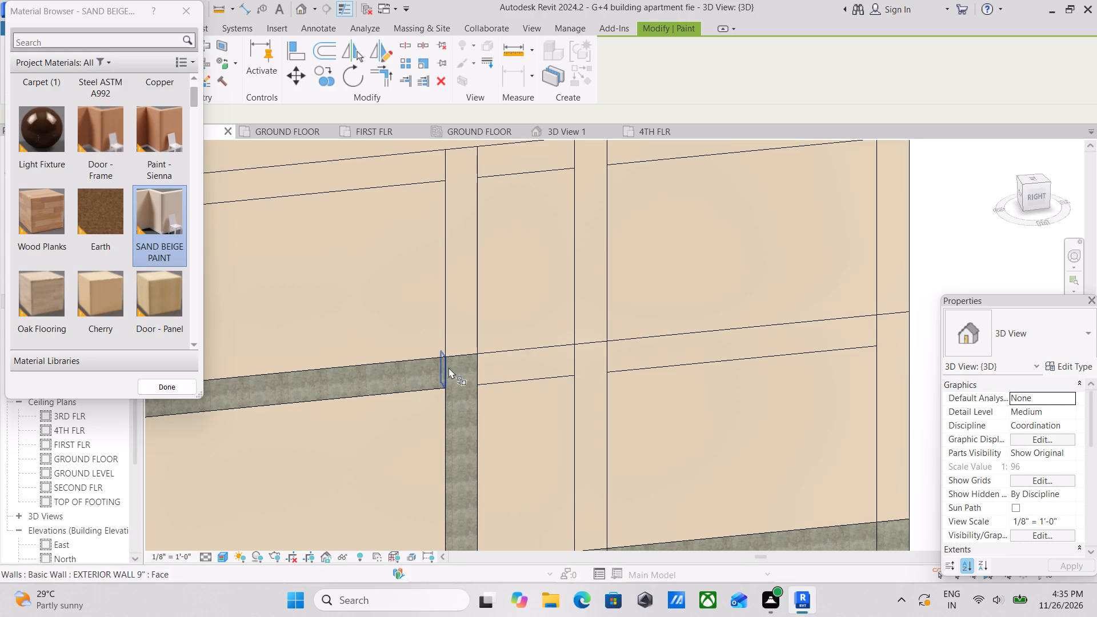
Paint the east side's front bay beam and flanking columns at the third storey, plus the adjacent front balcony column, SAND BEIGE.
click(463, 377)
middle_drag(416, 376, 596, 346)
click(487, 350)
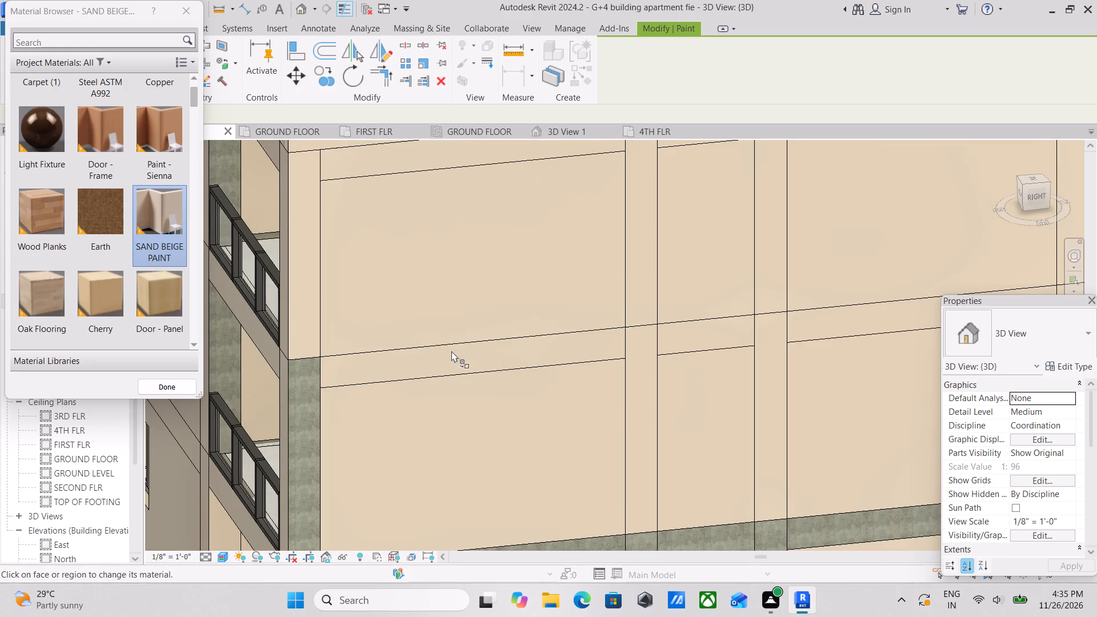
middle_drag(449, 339, 612, 247)
click(471, 330)
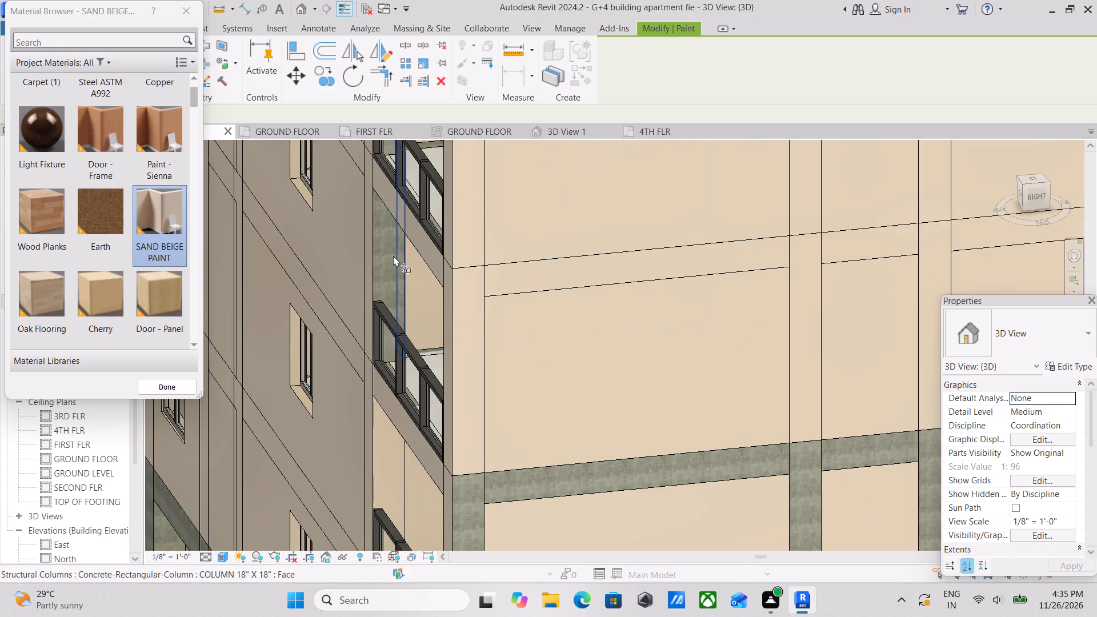
click(384, 255)
Paint the east side's beams above the second storey across all three bays, plus the second-storey columns, SAND BEIGE.
middle_drag(426, 315, 452, 226)
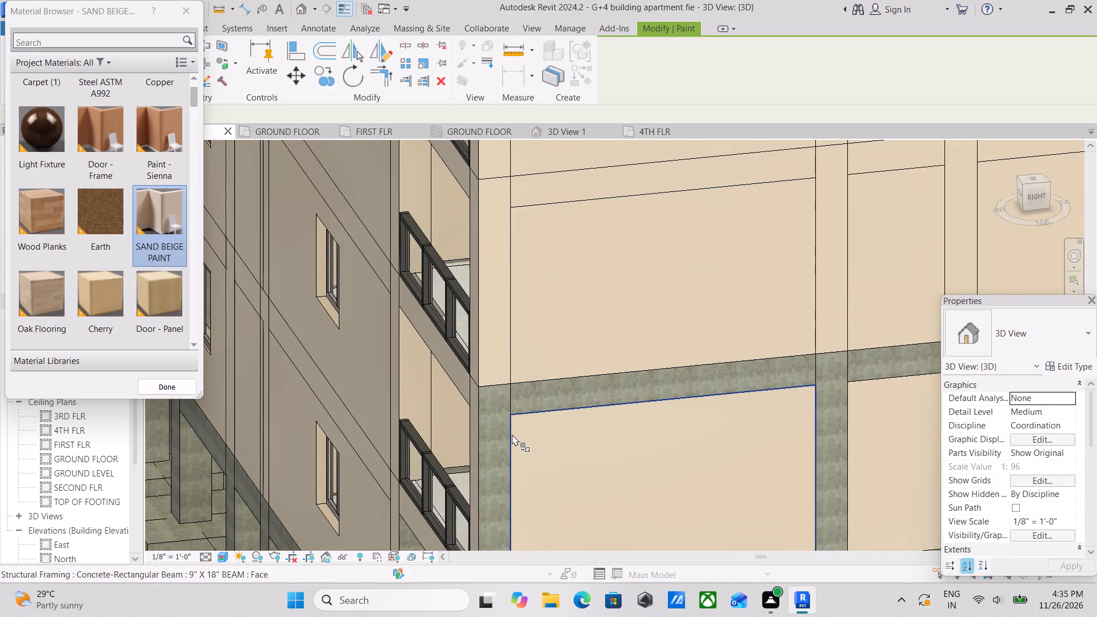
click(496, 435)
middle_drag(534, 407, 494, 305)
click(604, 281)
middle_drag(626, 284, 482, 232)
click(654, 312)
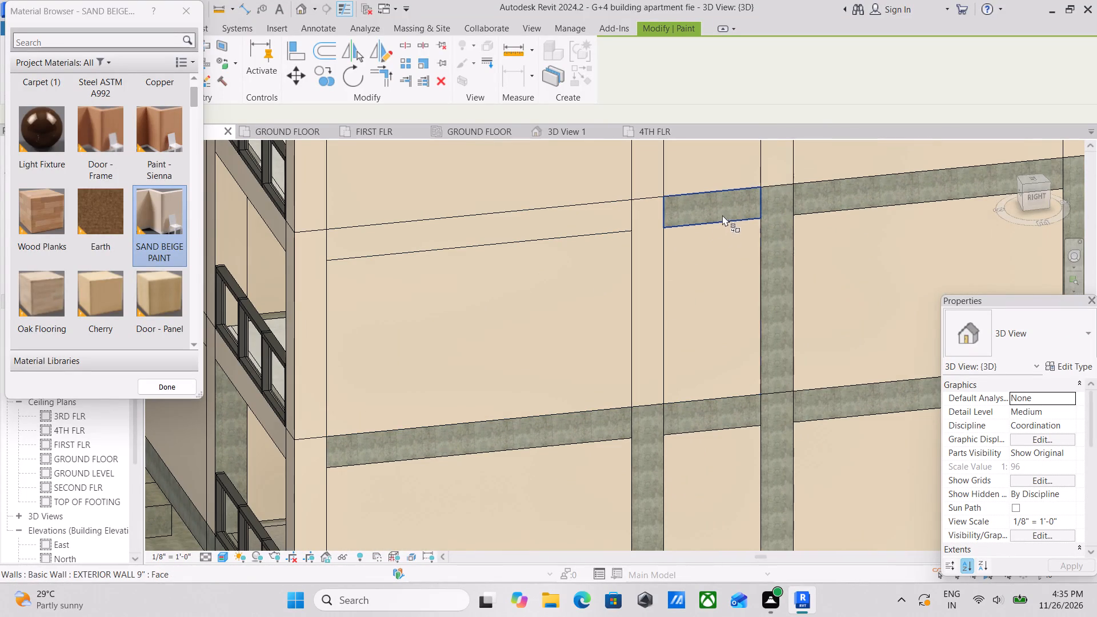
click(722, 214)
click(785, 319)
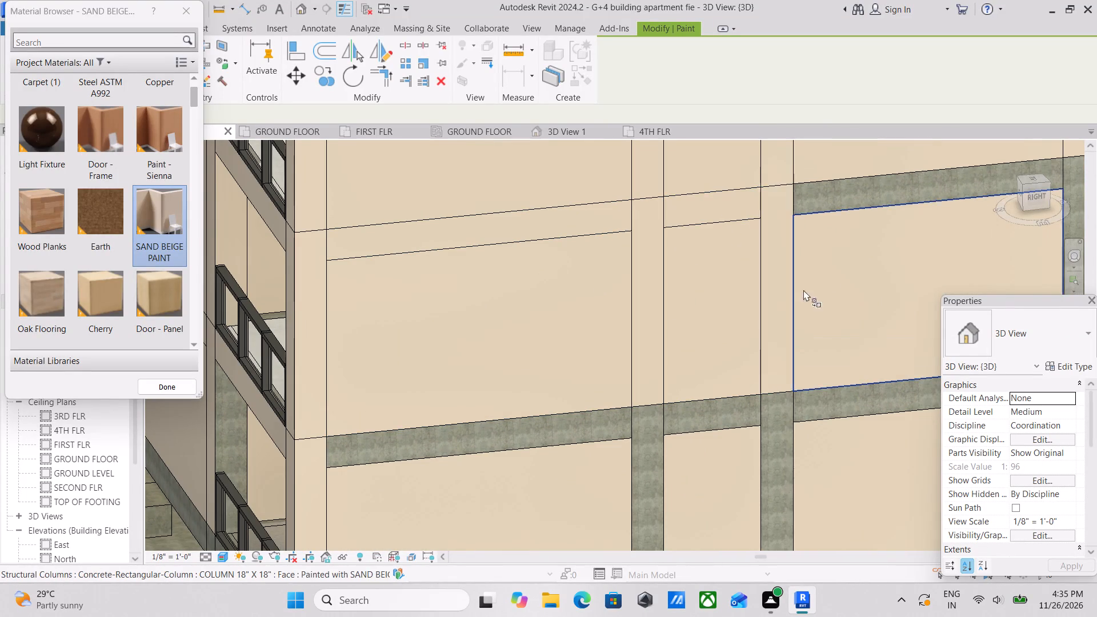
middle_drag(813, 267, 624, 312)
click(806, 222)
scroll(871, 276, up, 1)
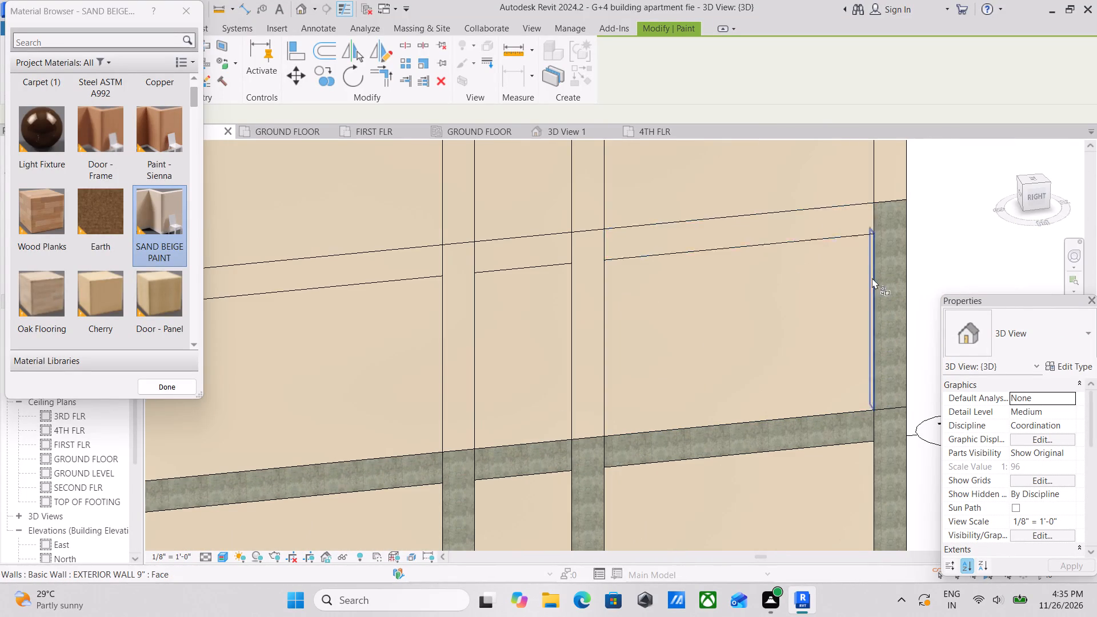
scroll(872, 278, up, 1)
click(895, 298)
Paint the east side's beams above the lowest storey, plus its two intermediate columns and rear corner column at that storey, SAND BEIGE.
middle_drag(702, 383, 709, 212)
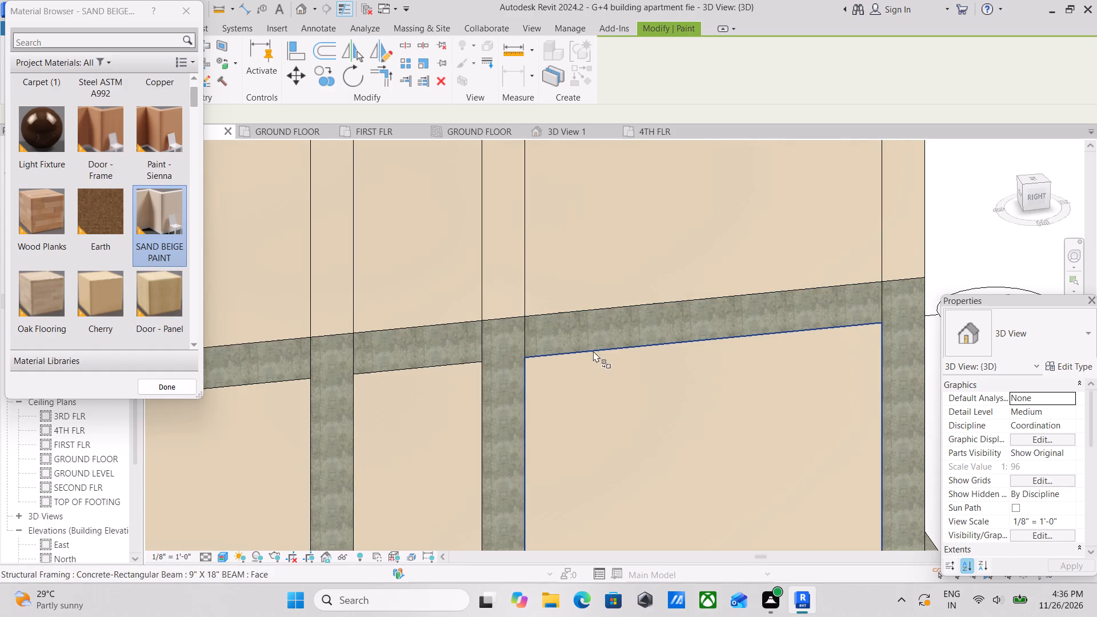
click(600, 331)
middle_drag(416, 352, 632, 351)
click(506, 358)
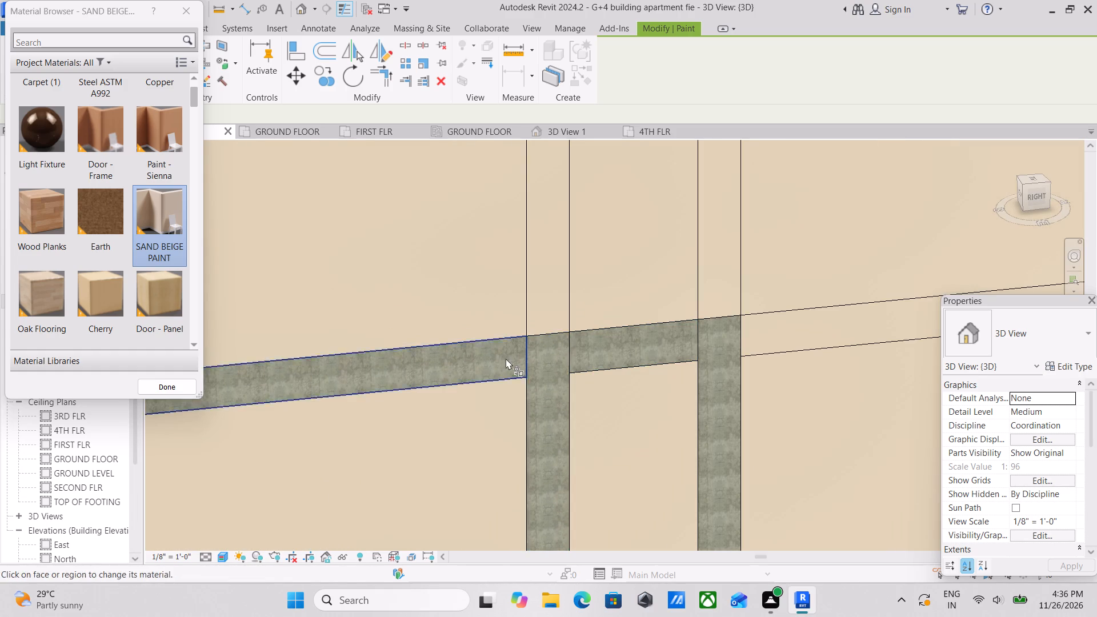
middle_drag(410, 353, 579, 351)
click(826, 339)
scroll(768, 350, up, 3)
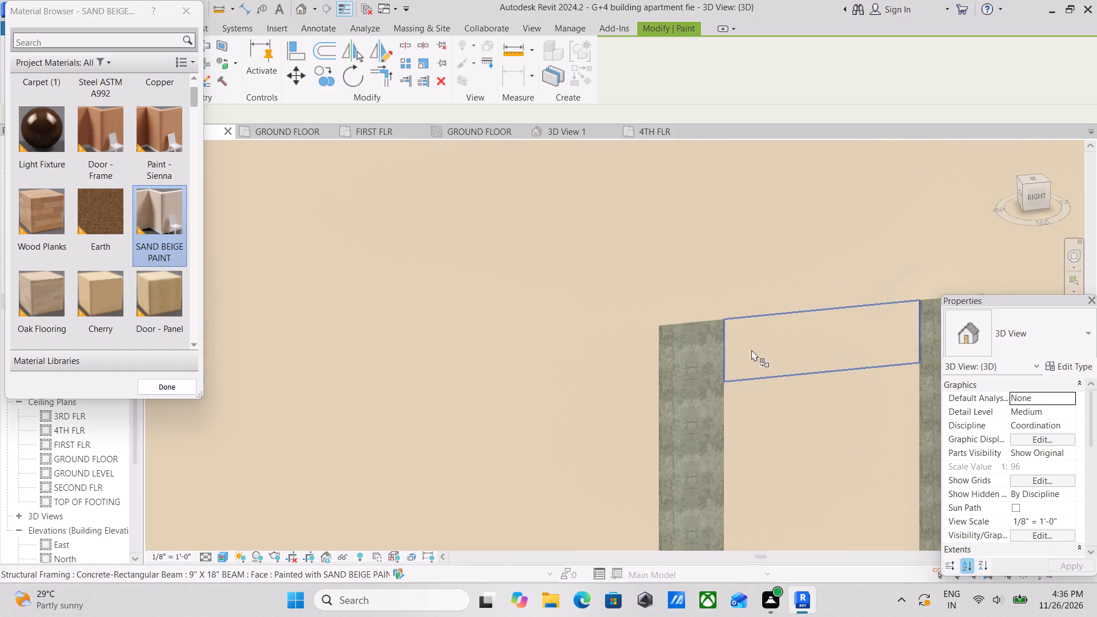
click(696, 358)
middle_drag(708, 354, 477, 323)
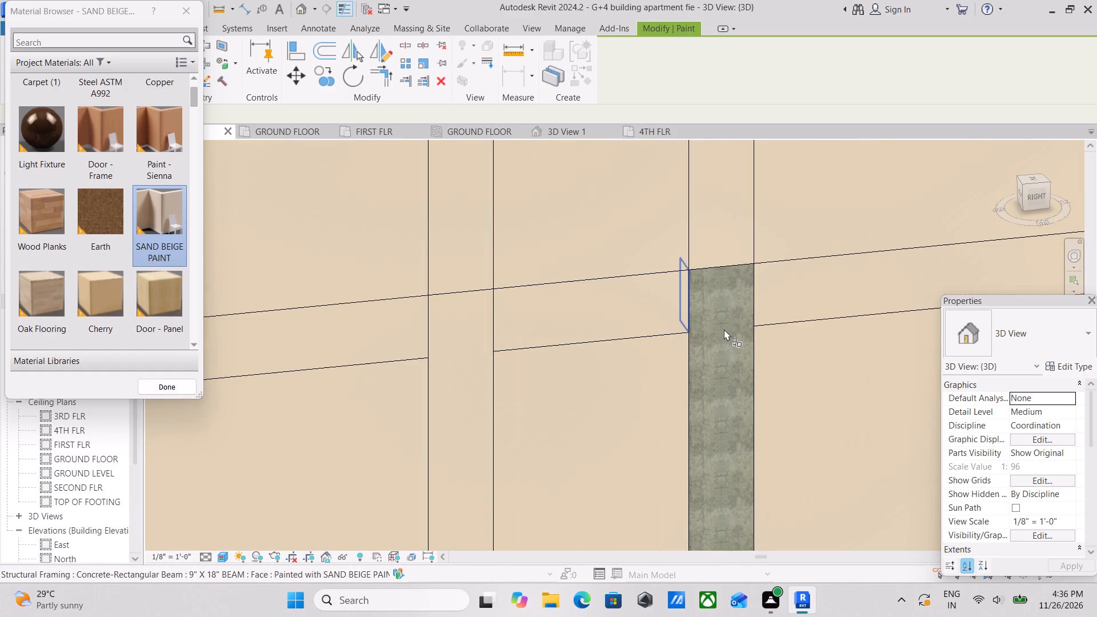
click(724, 329)
scroll(724, 329, down, 8)
middle_drag(712, 342, 688, 303)
middle_drag(691, 327, 658, 326)
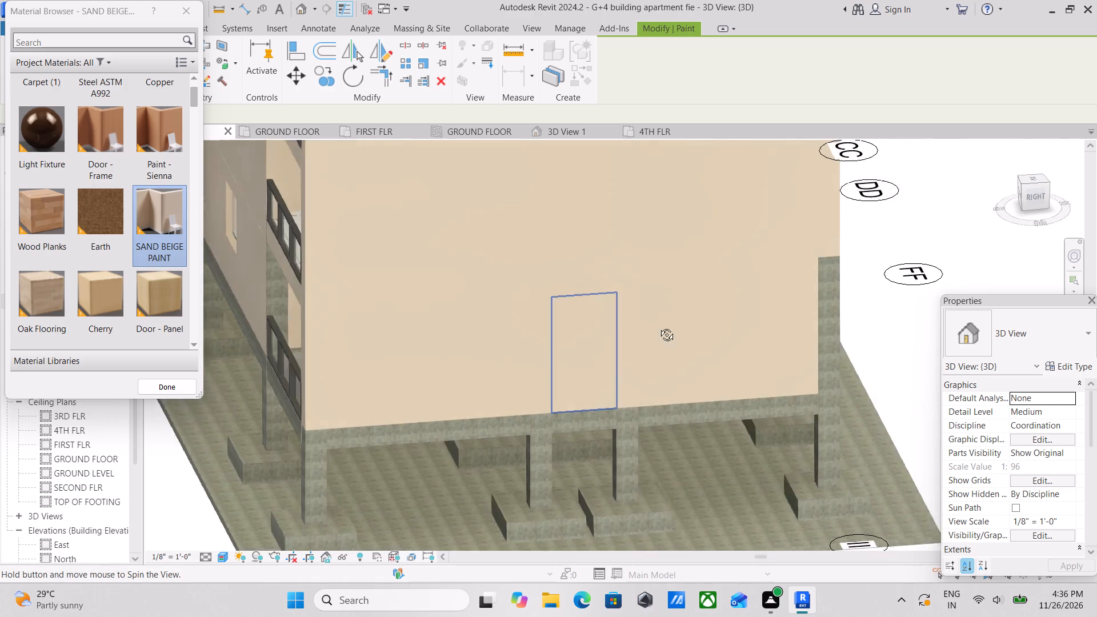
middle_drag(658, 326, 638, 321)
scroll(675, 296, up, 3)
click(703, 291)
Inspect the rear, east and front facades for remaining exposed concrete columns and beams.
shift+middle_drag(724, 292, 686, 308)
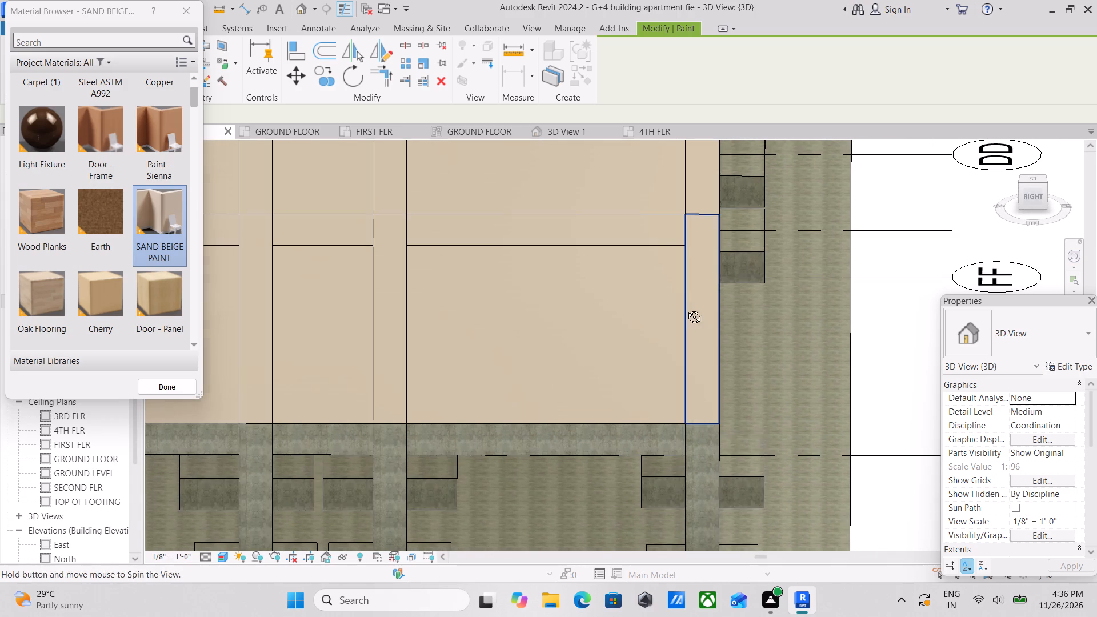
shift+middle_drag(686, 308, 585, 331)
scroll(564, 328, down, 5)
middle_drag(564, 328, 667, 483)
shift+middle_drag(666, 431, 566, 431)
scroll(565, 426, down, 2)
middle_drag(567, 434, 575, 616)
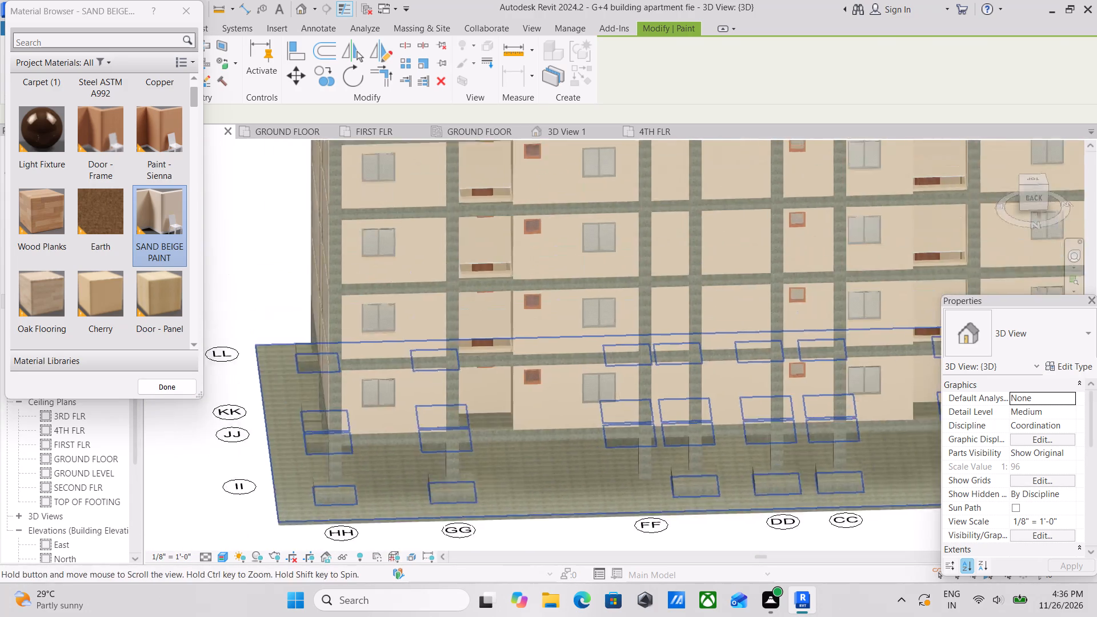
middle_drag(575, 616, 576, 616)
shift+middle_drag(537, 502, 658, 387)
shift+middle_drag(679, 386, 744, 364)
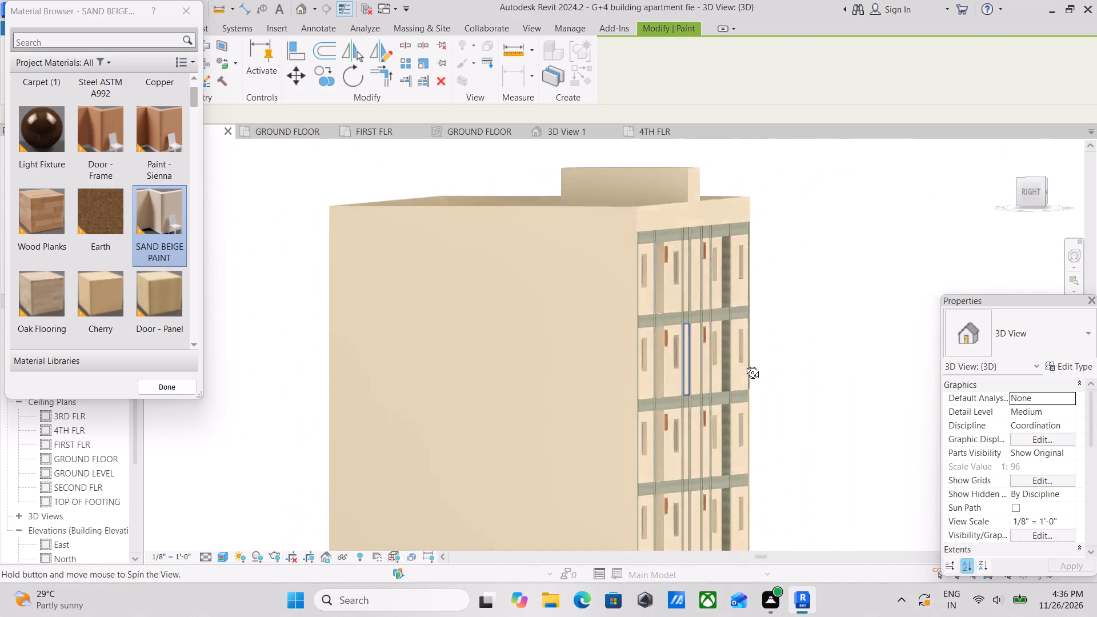
shift+middle_drag(744, 364, 834, 353)
shift+middle_drag(768, 378, 830, 355)
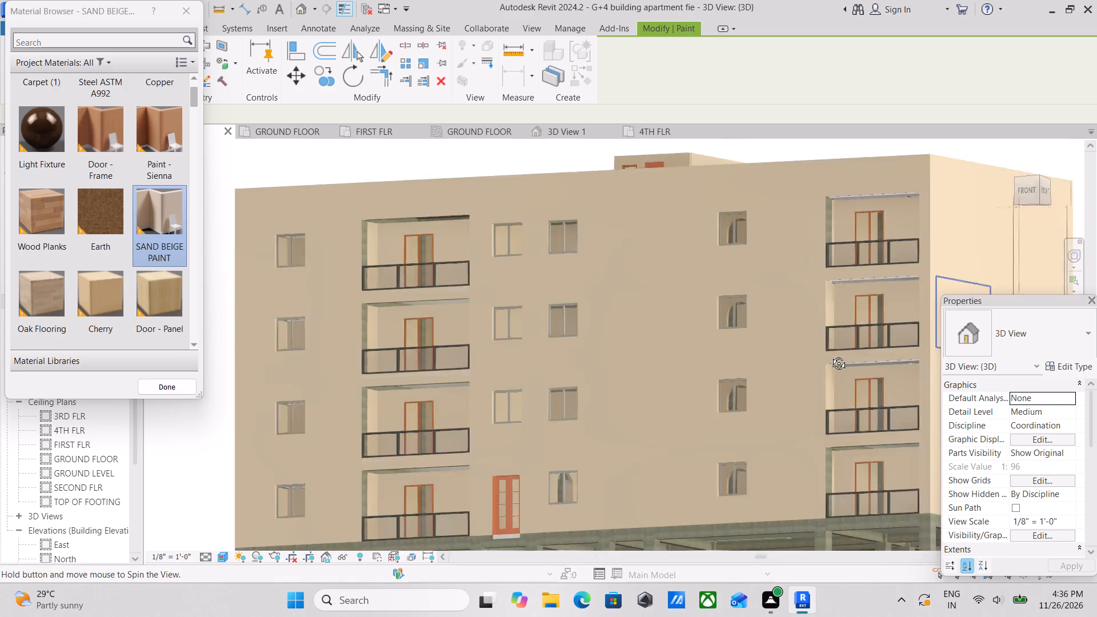
shift+middle_drag(830, 355, 864, 395)
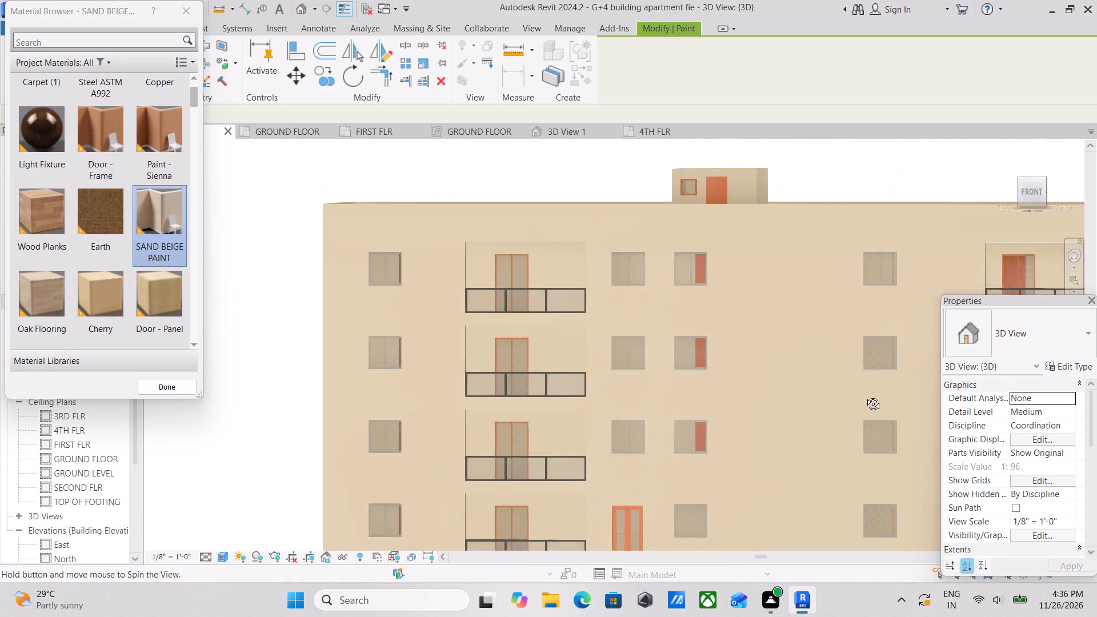
shift+middle_drag(864, 395, 642, 436)
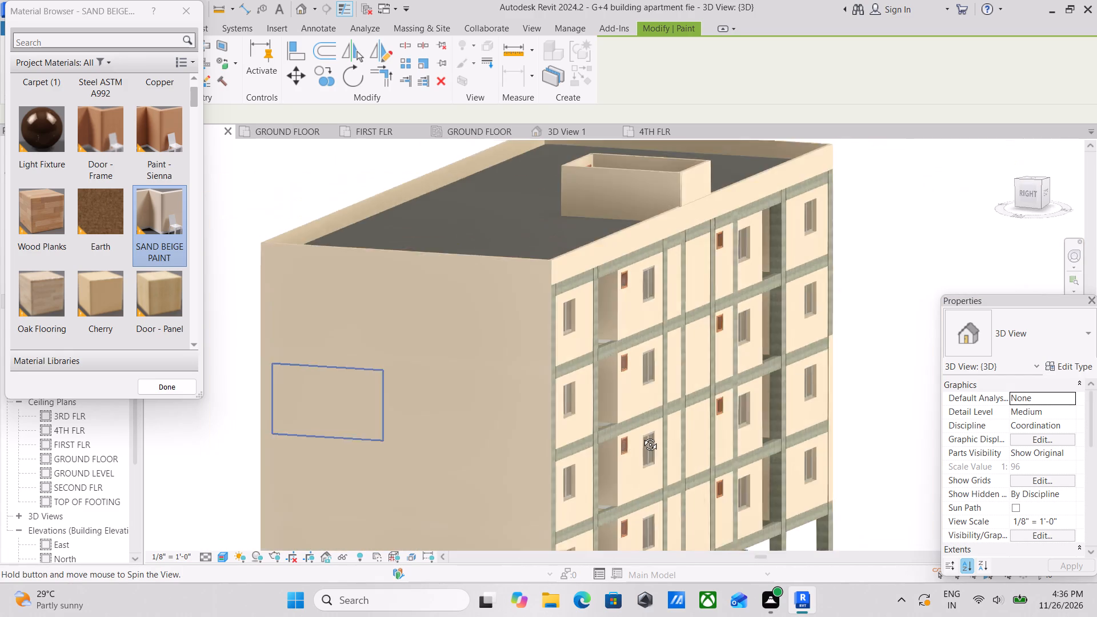
shift+middle_drag(642, 436, 644, 436)
Paint the rear facade's top beams over the east end and balcony bays, plus the end bay's two top-storey columns, SAND BEIGE.
scroll(644, 436, up, 3)
scroll(521, 215, up, 3)
middle_drag(521, 228, 499, 358)
scroll(590, 348, up, 3)
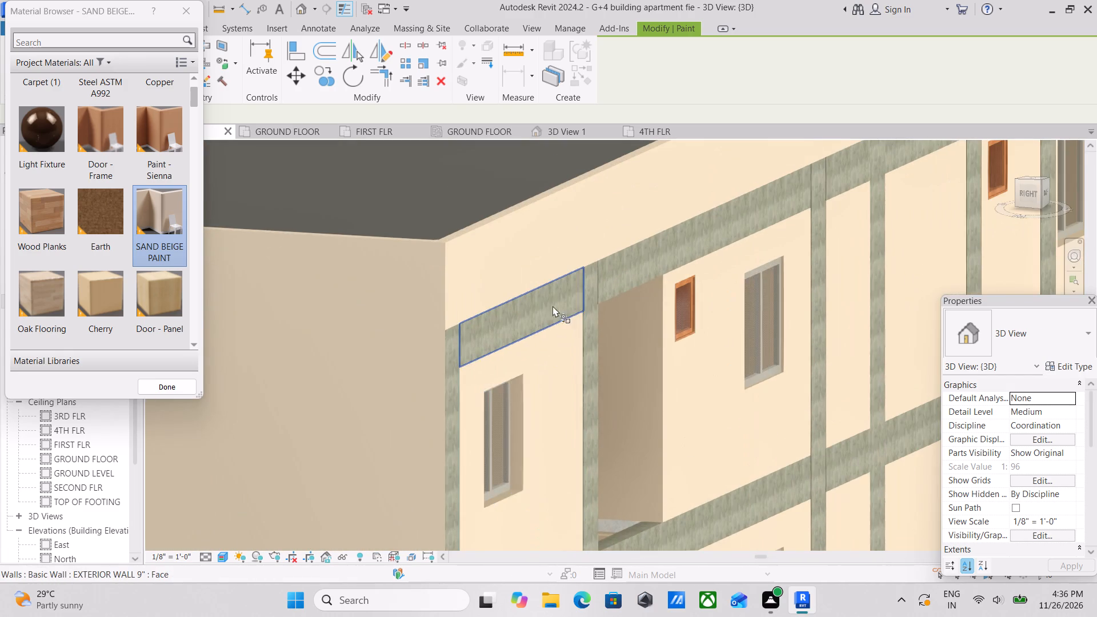
click(541, 306)
scroll(481, 326, up, 6)
middle_drag(595, 328, 377, 416)
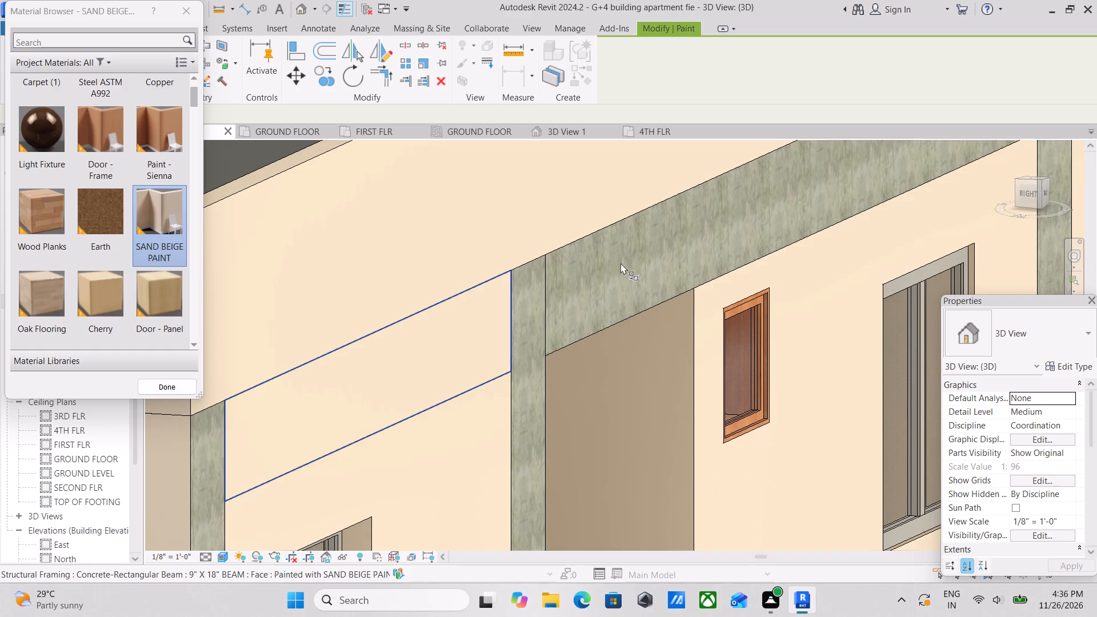
click(638, 248)
click(531, 306)
scroll(531, 306, down, 6)
middle_drag(513, 324, 556, 257)
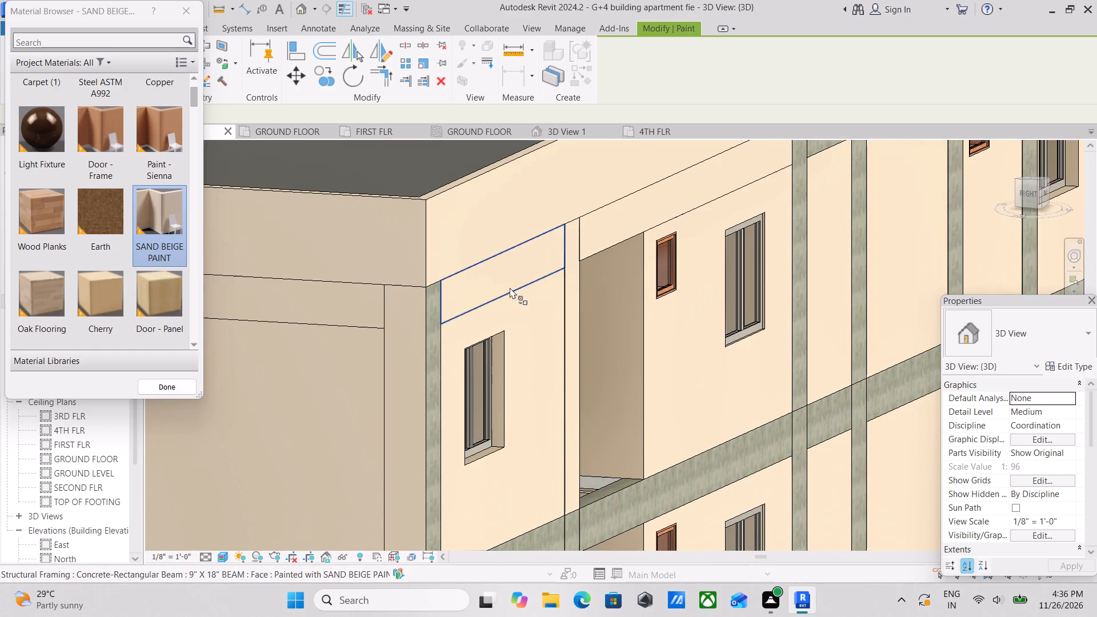
scroll(436, 305, up, 4)
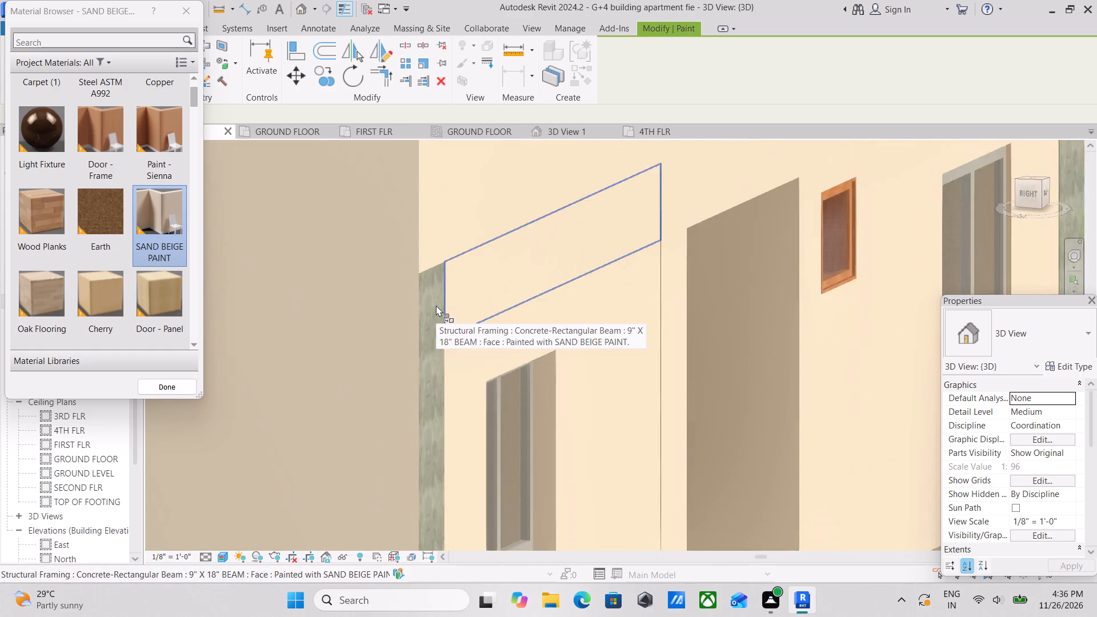
scroll(436, 305, up, 3)
scroll(434, 253, up, 2)
click(425, 286)
Paint the rear facade's east end bay beams above the third and second storeys and the corner column at both storeys SAND BEIGE.
scroll(425, 286, down, 8)
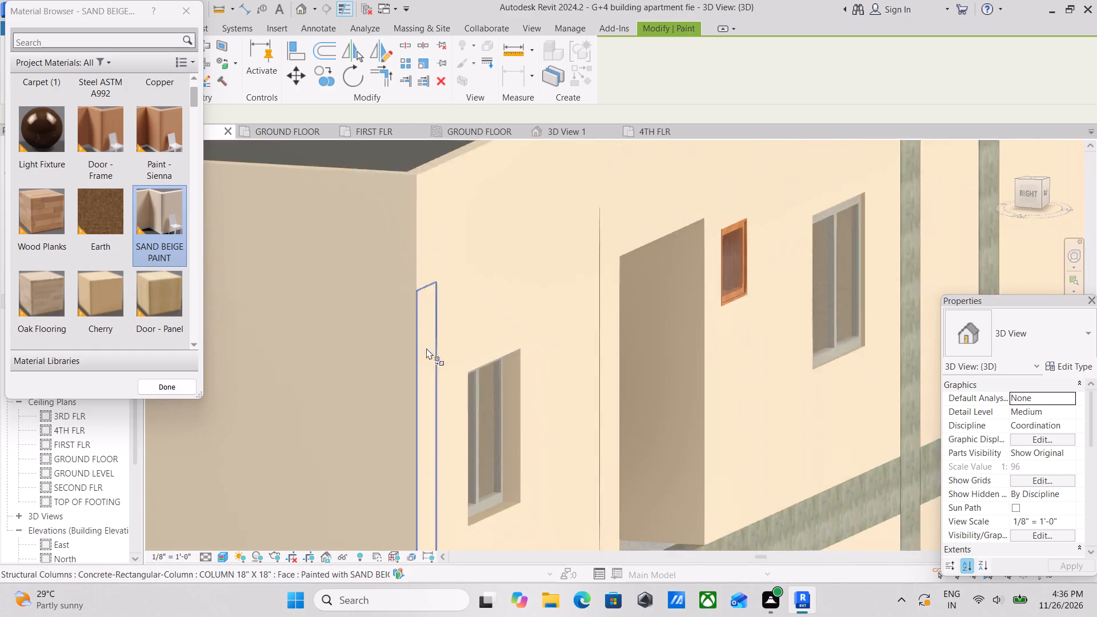
middle_drag(426, 348, 414, 205)
middle_drag(492, 358, 462, 249)
click(433, 366)
scroll(394, 383, up, 2)
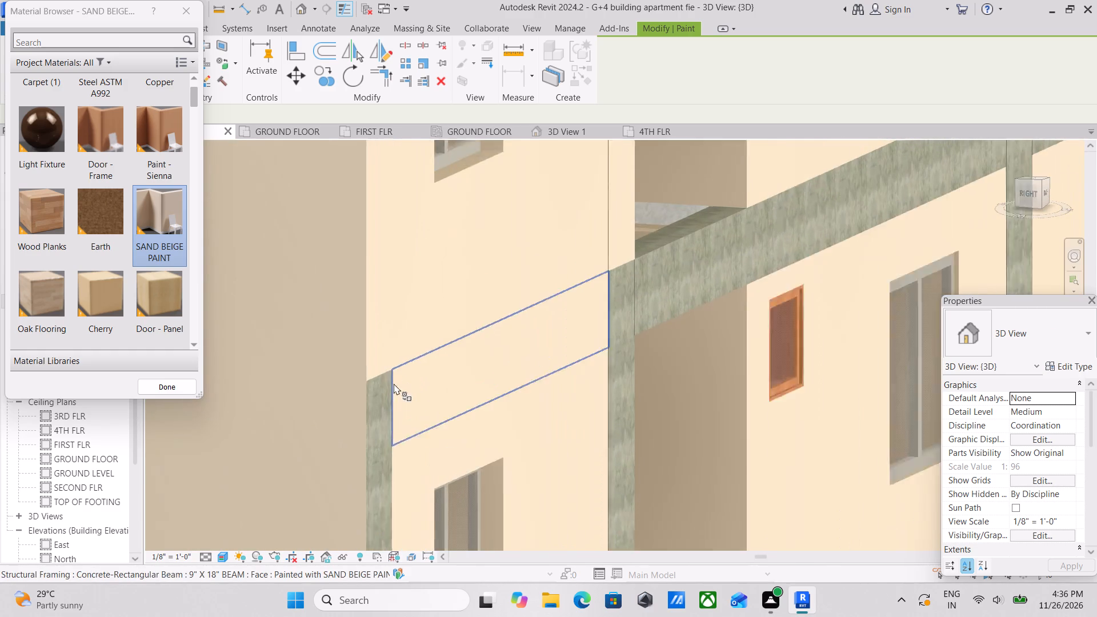
scroll(394, 383, up, 2)
click(377, 396)
scroll(377, 396, down, 3)
middle_drag(377, 396, 405, 195)
middle_drag(474, 400, 489, 175)
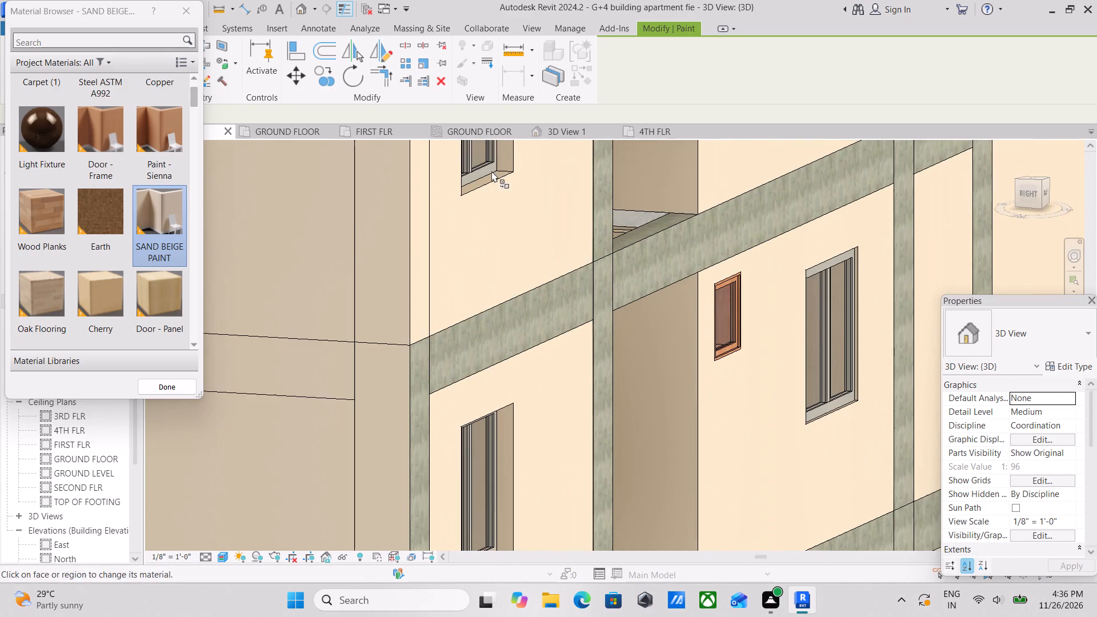
click(453, 346)
scroll(430, 388, up, 2)
middle_drag(425, 371, 477, 277)
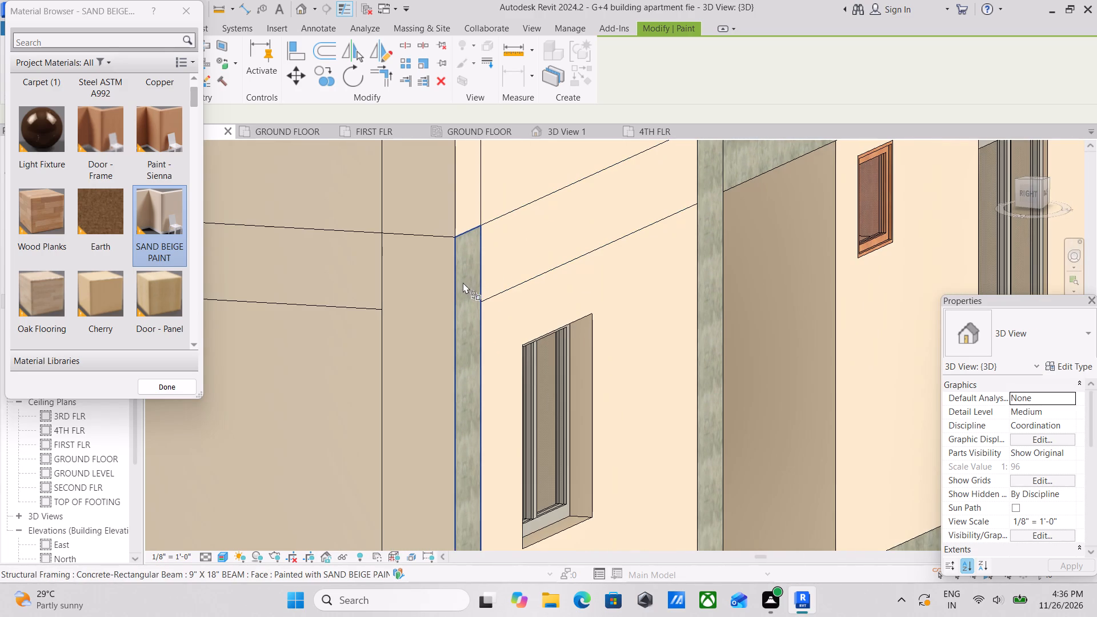
click(463, 282)
Paint the rear facade's east end bay beam above the lowest storey and the corner column's lowest storey SAND BEIGE.
middle_drag(466, 371, 481, 147)
middle_drag(493, 347, 510, 205)
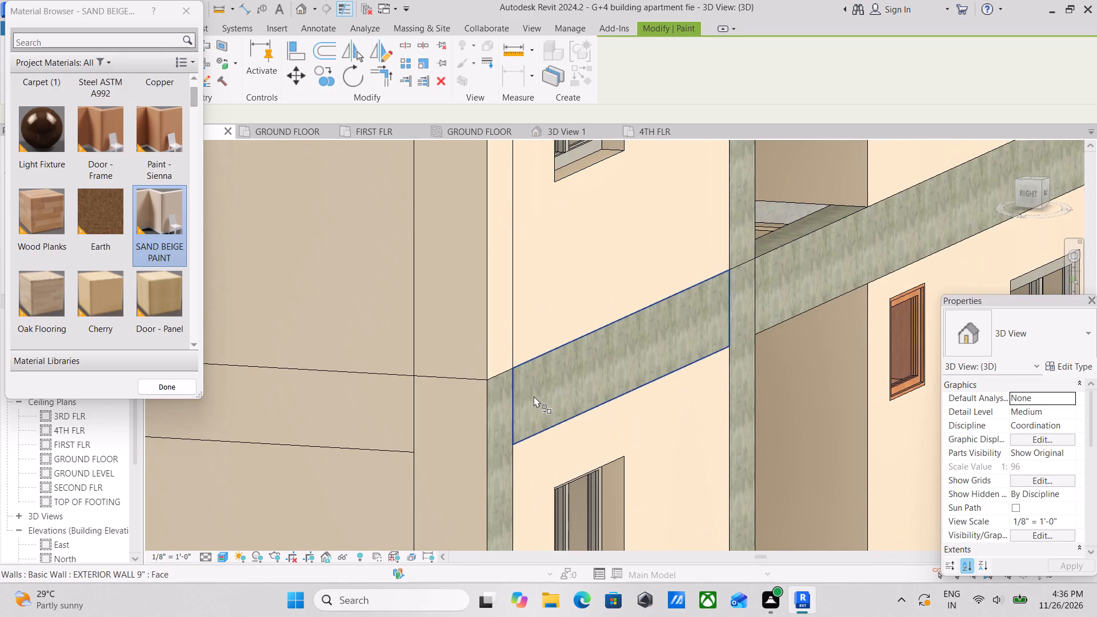
click(534, 396)
middle_drag(534, 395, 550, 270)
scroll(515, 314, up, 3)
click(515, 314)
Paint the lowest-storey side face and second-storey rear face of the column between the rear's east end and balcony bays SAND BEIGE.
scroll(515, 314, down, 6)
middle_drag(540, 400, 534, 261)
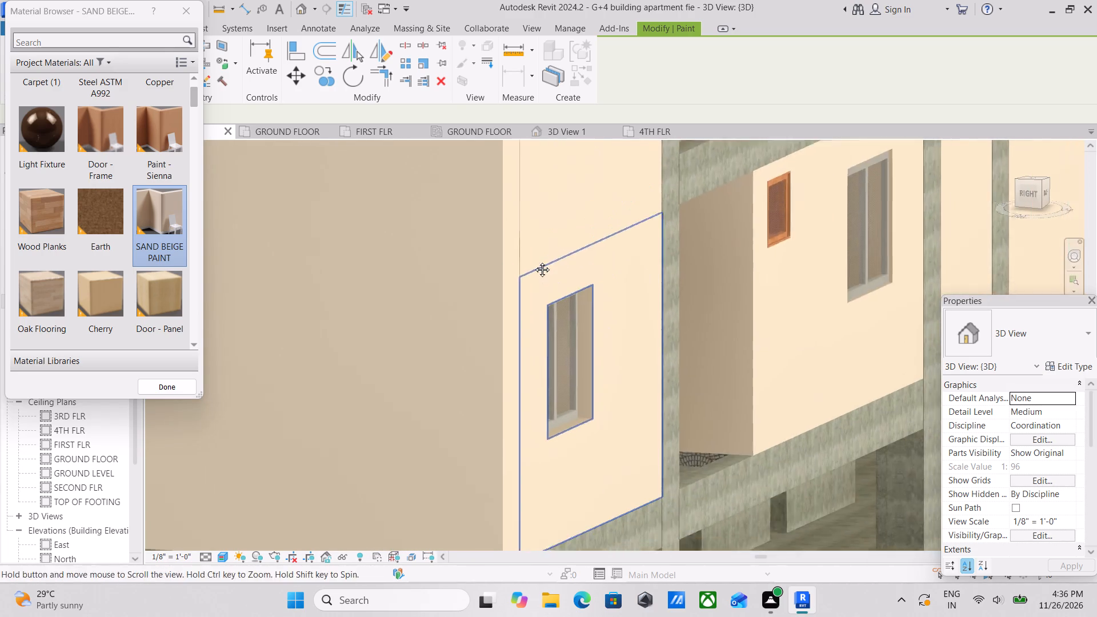
middle_drag(534, 261, 534, 213)
middle_drag(553, 319, 551, 244)
middle_drag(550, 249, 464, 440)
middle_drag(595, 303, 547, 402)
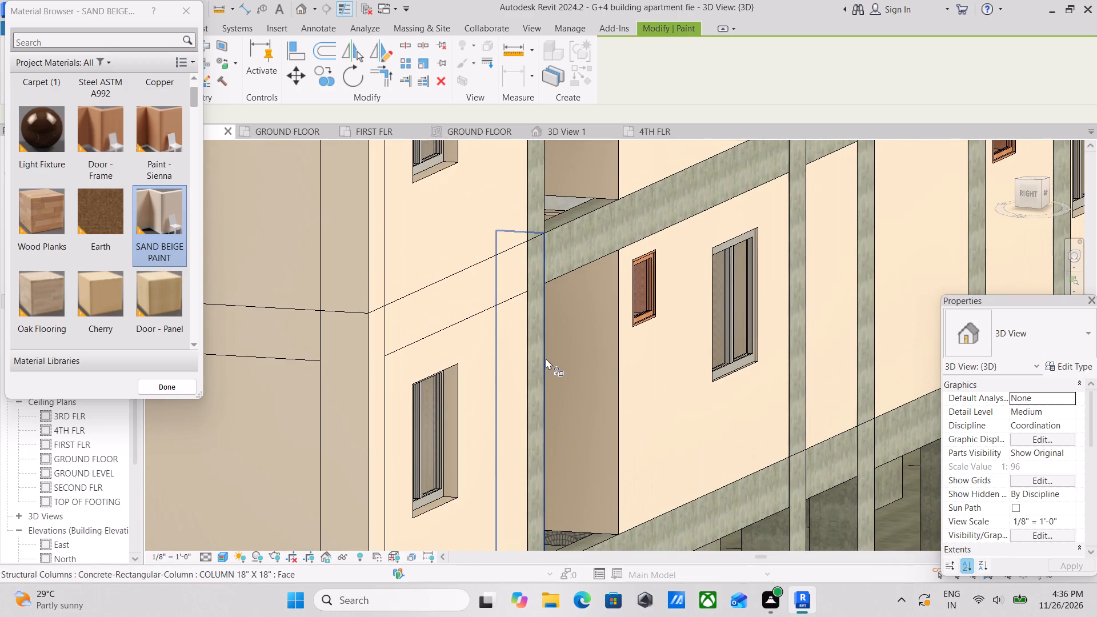
click(546, 358)
middle_drag(546, 358, 513, 518)
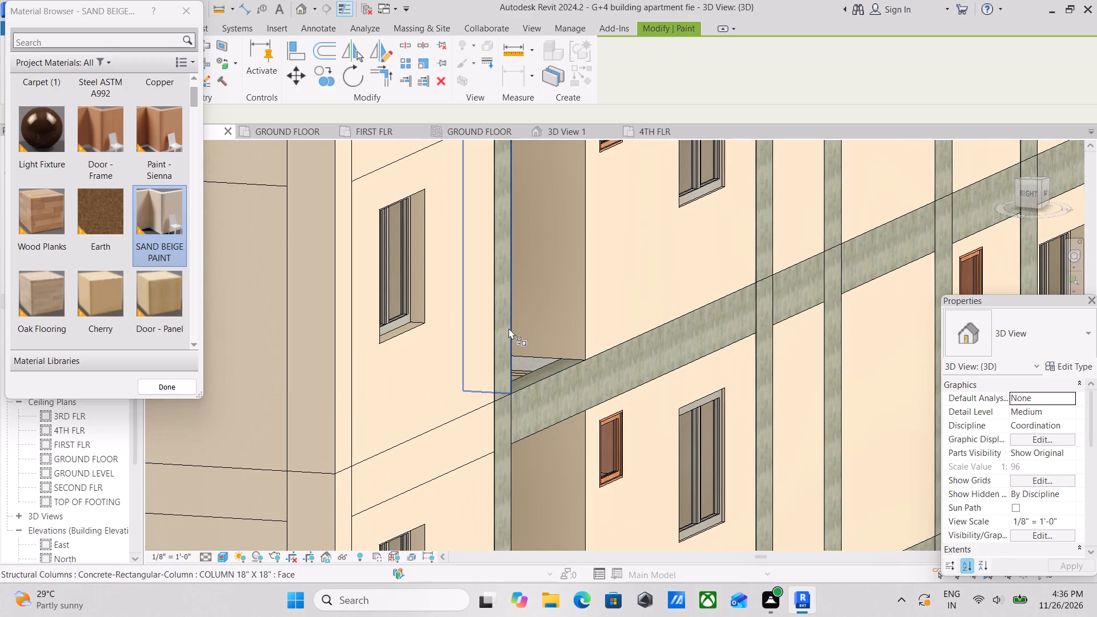
scroll(510, 387, up, 7)
click(486, 398)
Paint the rear facade's beams above the lowest storey SAND BEIGE, from the east balcony bay across to the west end bay.
scroll(491, 396, down, 2)
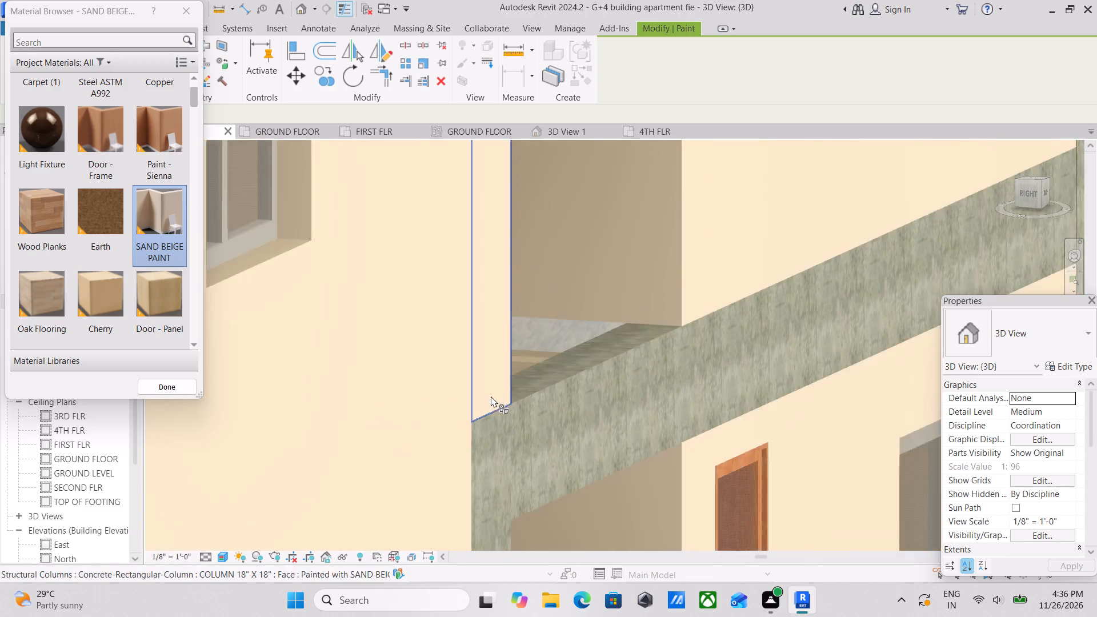
scroll(491, 396, down, 2)
click(567, 420)
middle_drag(566, 421, 123, 530)
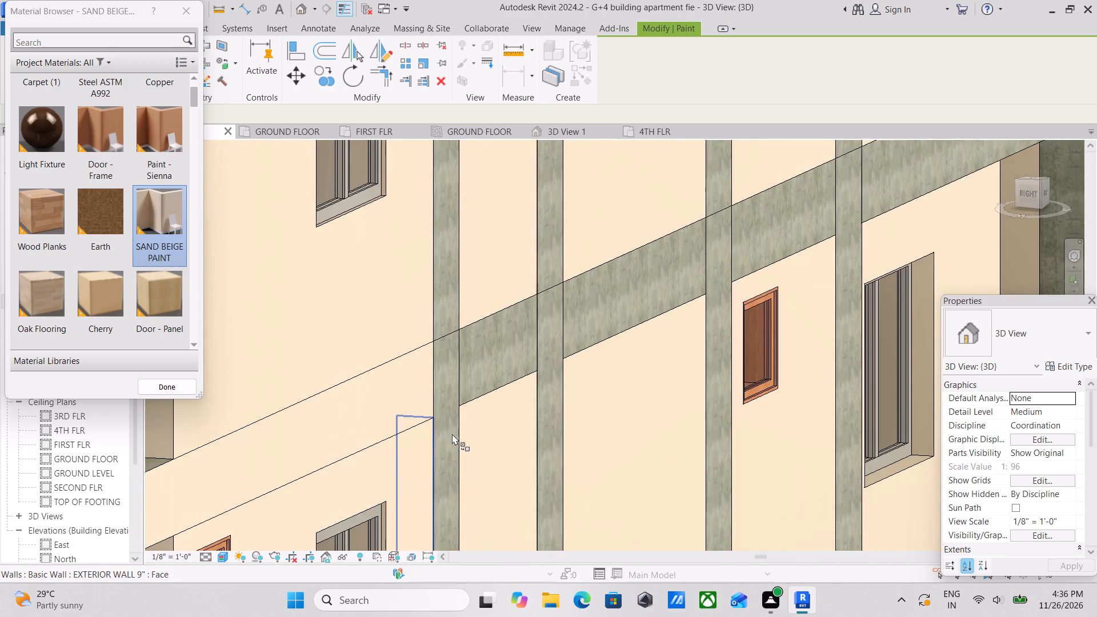
middle_drag(452, 434, 378, 505)
click(406, 417)
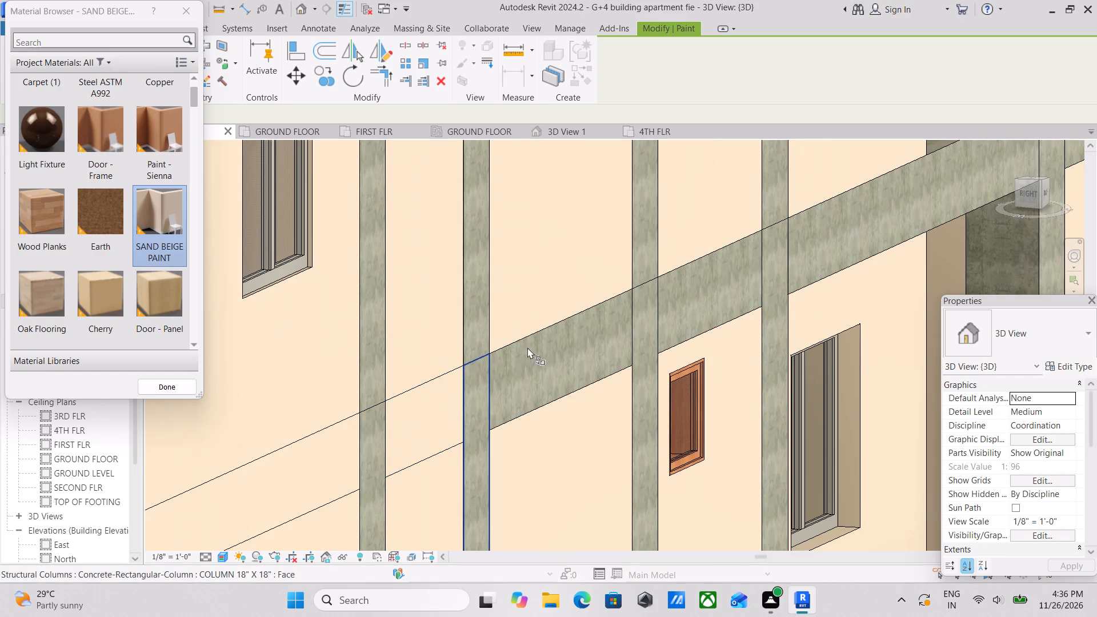
click(538, 350)
middle_drag(532, 368, 475, 411)
click(628, 335)
middle_drag(663, 324, 596, 380)
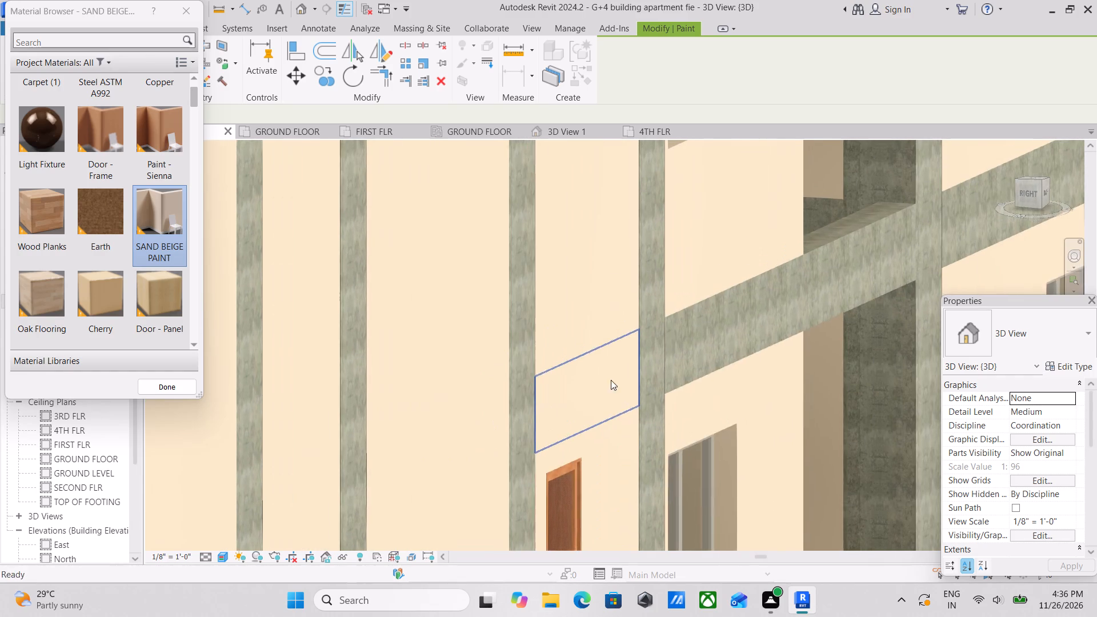
click(726, 312)
middle_drag(718, 318, 530, 434)
click(830, 295)
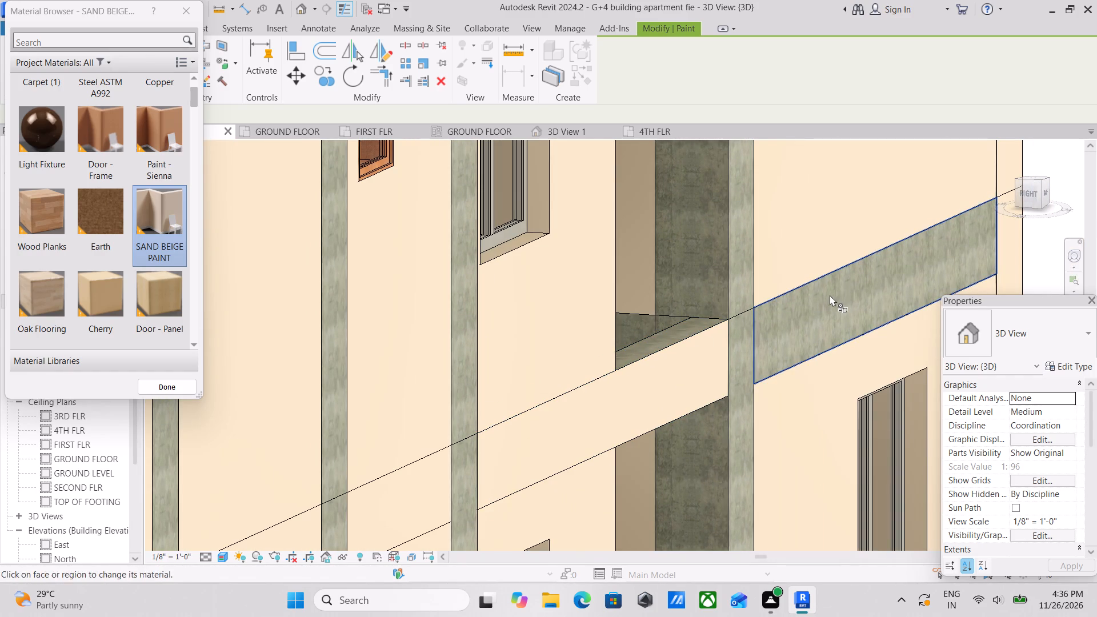
scroll(830, 295, down, 3)
middle_drag(776, 306, 782, 340)
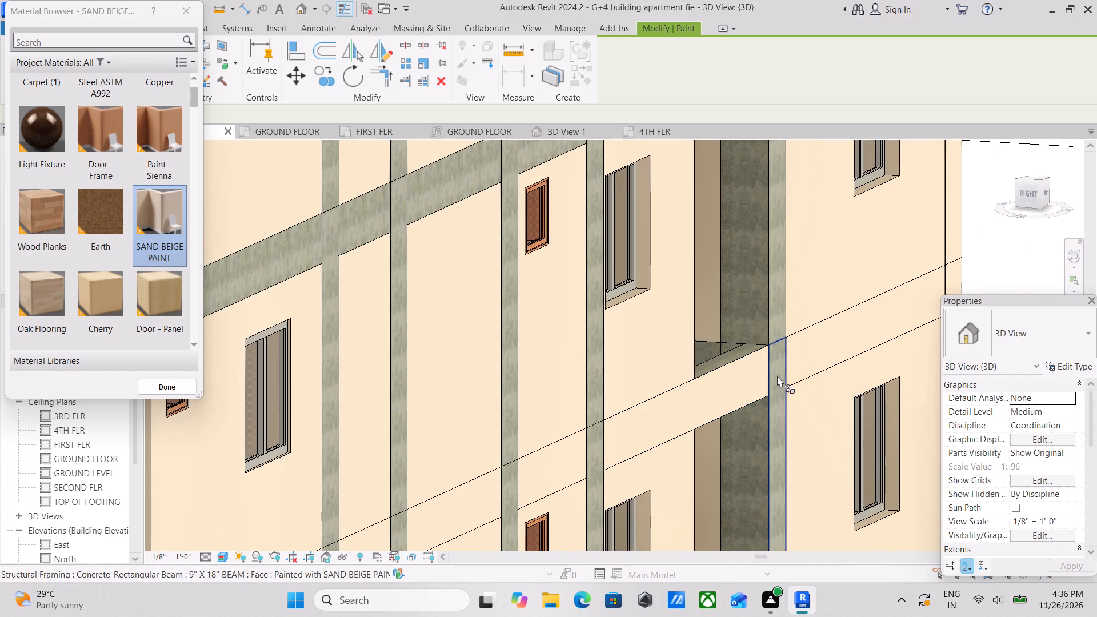
Paint the rear facade's west end bay beam above the second storey SAND BEIGE.
scroll(777, 367, down, 2)
middle_drag(777, 367, 765, 426)
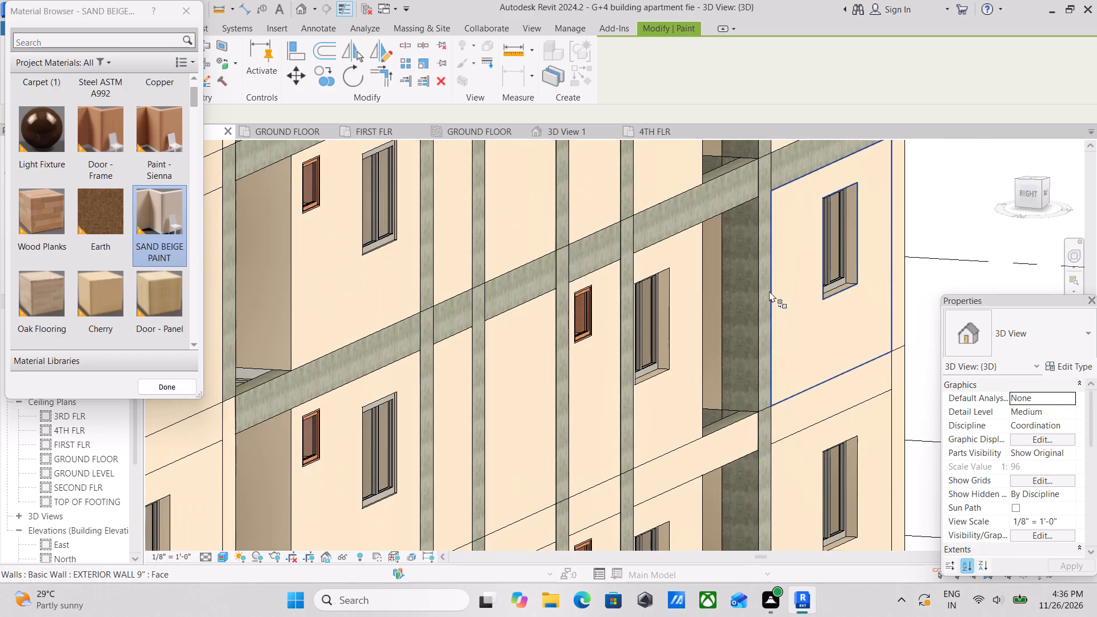
middle_drag(768, 291, 707, 447)
click(752, 305)
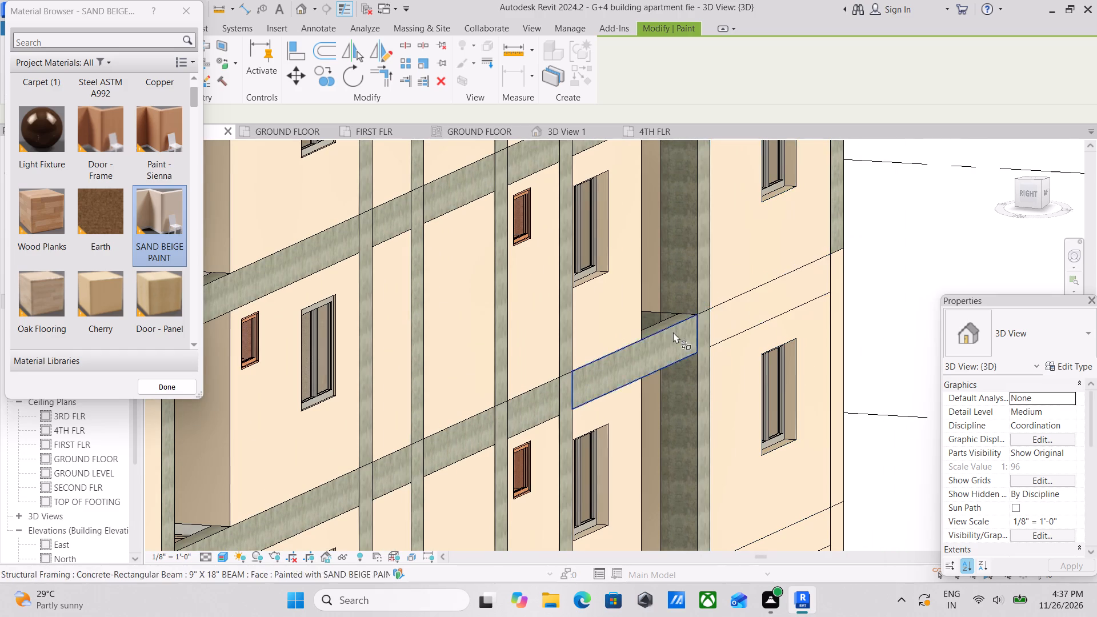
Paint the third-storey rear face of the column between the east end and balcony bays, and the east balcony bay beam below it, SAND BEIGE.
scroll(646, 346, up, 3)
middle_drag(487, 394, 802, 209)
scroll(690, 303, down, 1)
scroll(508, 324, down, 2)
middle_drag(501, 324, 662, 279)
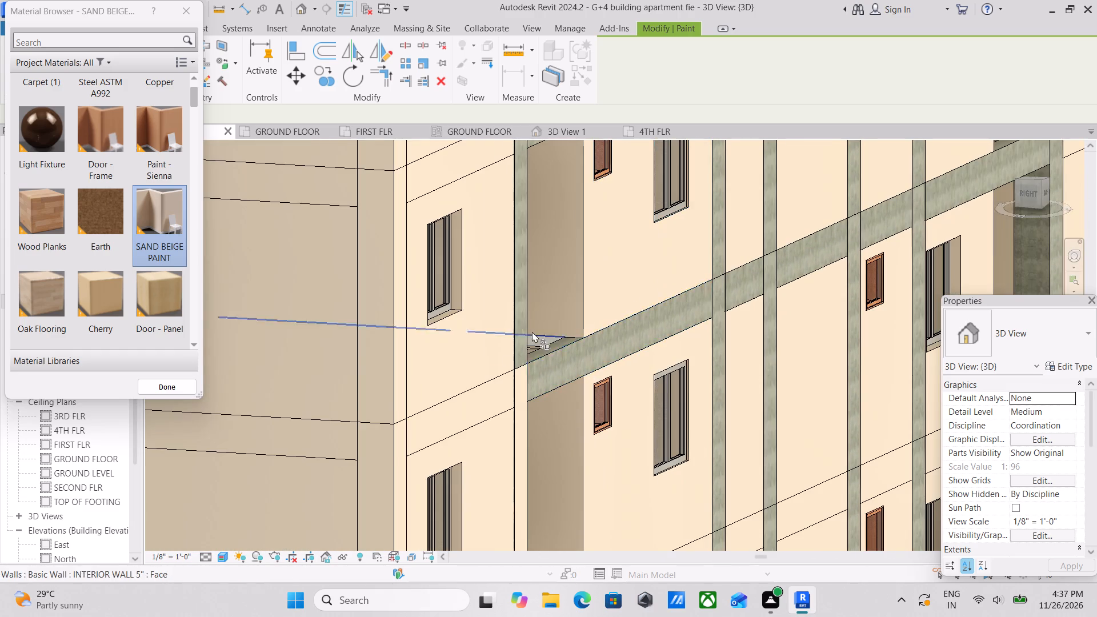
scroll(531, 329, up, 6)
click(521, 364)
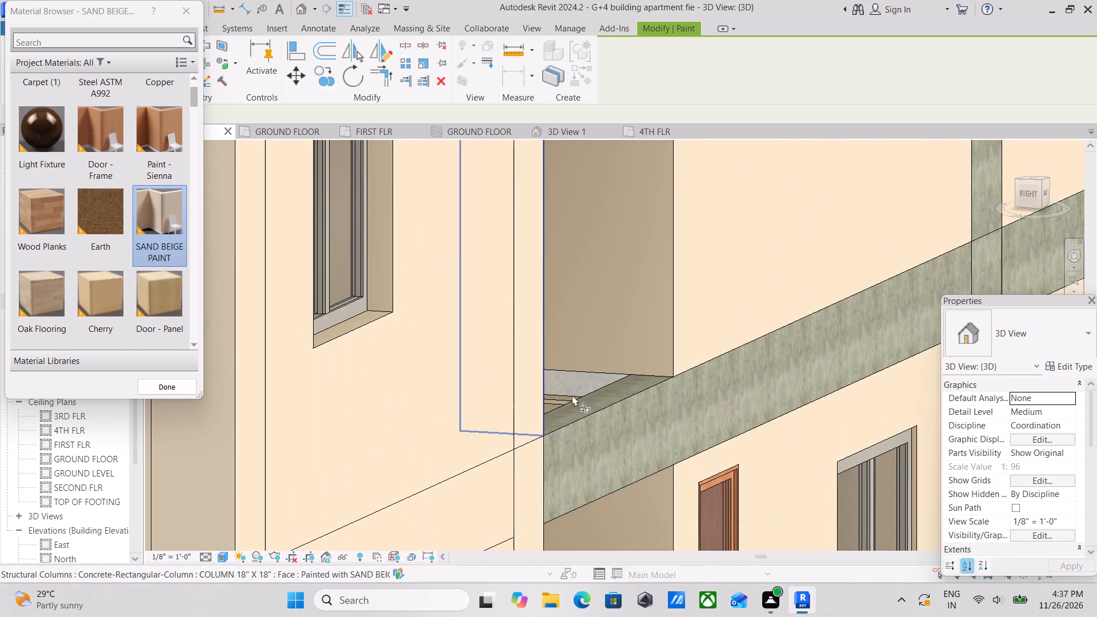
click(637, 409)
Paint the beam above the second storey between the first two columns west of the east balcony bay, plus both columns' second-storey faces, SAND BEIGE.
scroll(683, 398, down, 1)
middle_drag(683, 398, 366, 458)
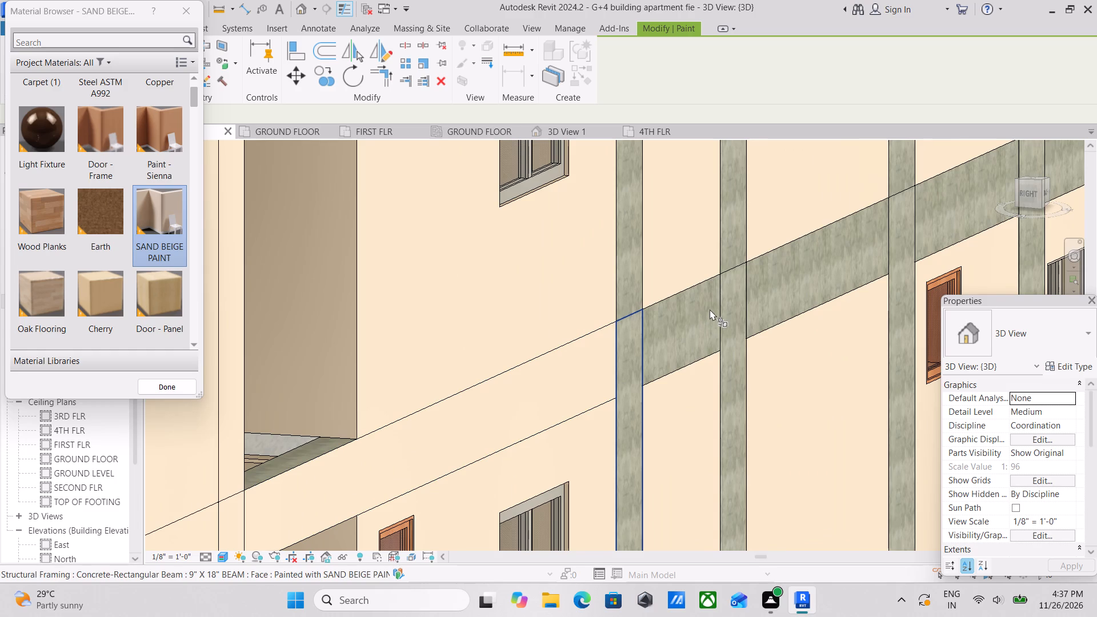
click(710, 309)
scroll(729, 295, up, 3)
click(729, 295)
click(566, 358)
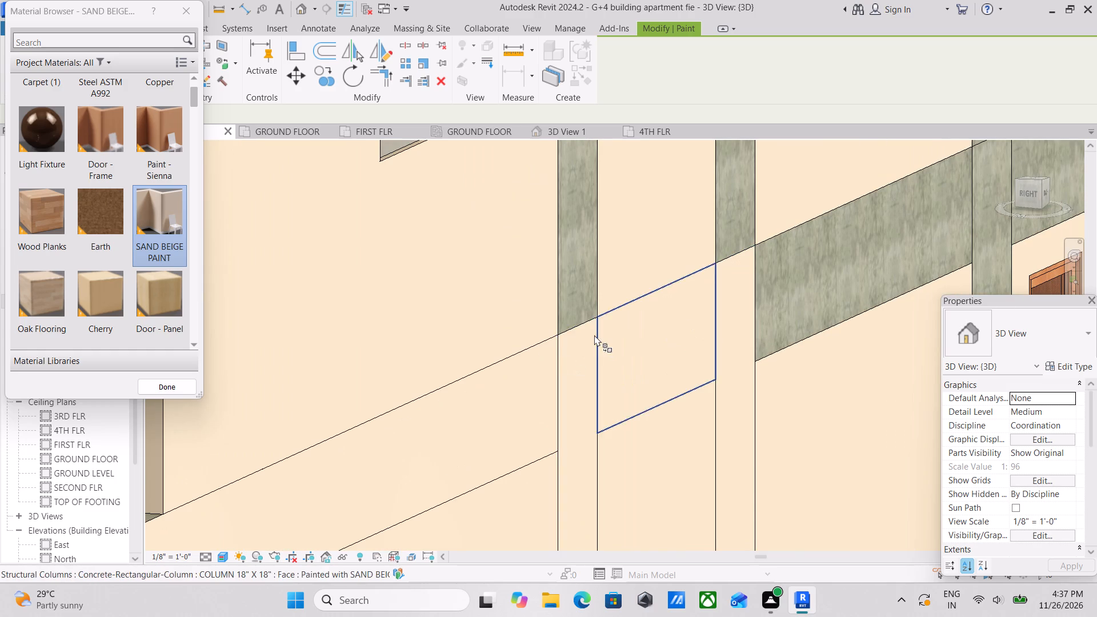
Paint the same two columns' third-storey rear faces and the adjoining beam to their west above the second storey SAND BEIGE.
scroll(594, 335, down, 2)
middle_drag(594, 336, 568, 459)
click(558, 312)
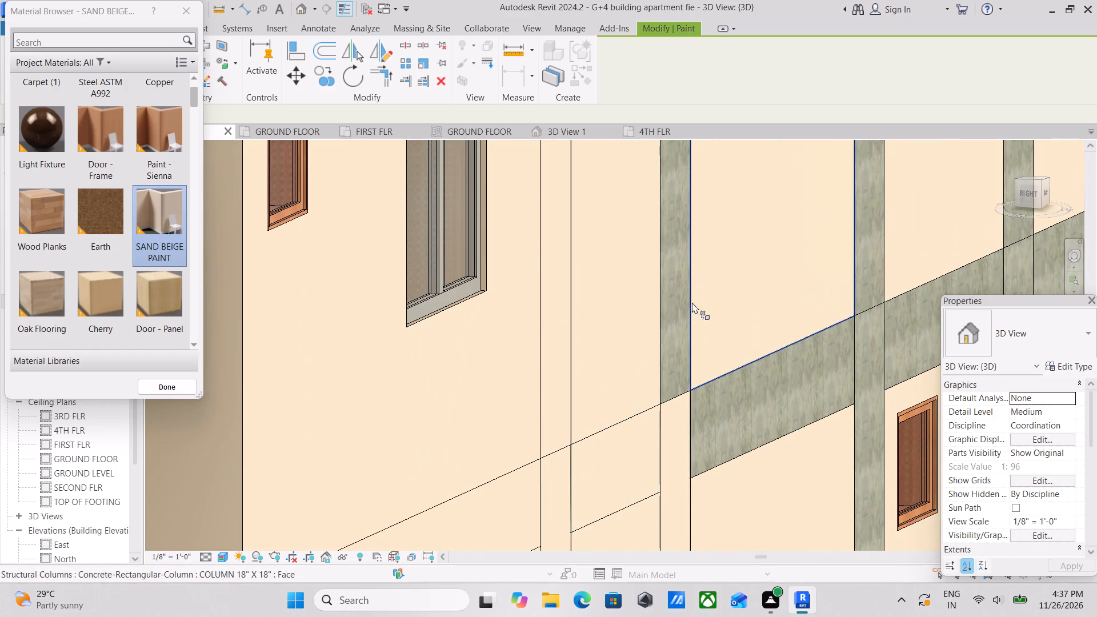
click(672, 312)
click(732, 379)
Paint the third intermediate column's second- and third-storey rear faces and the beam on its west side above the second storey SAND BEIGE.
scroll(745, 375, down, 1)
middle_drag(744, 375, 604, 386)
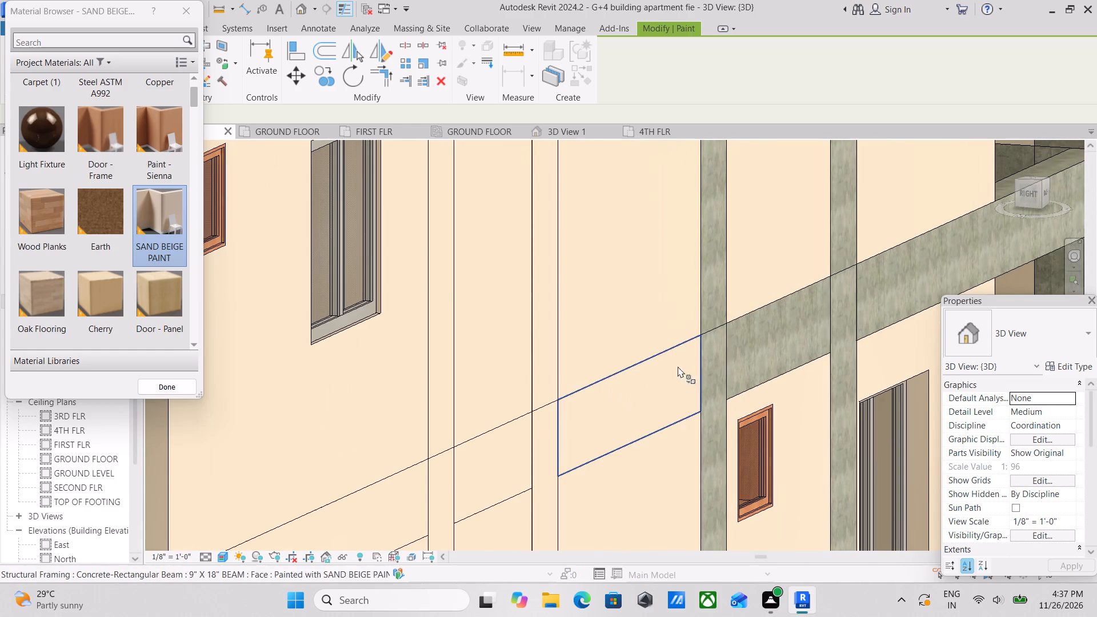
click(709, 362)
click(800, 319)
middle_drag(798, 322, 782, 341)
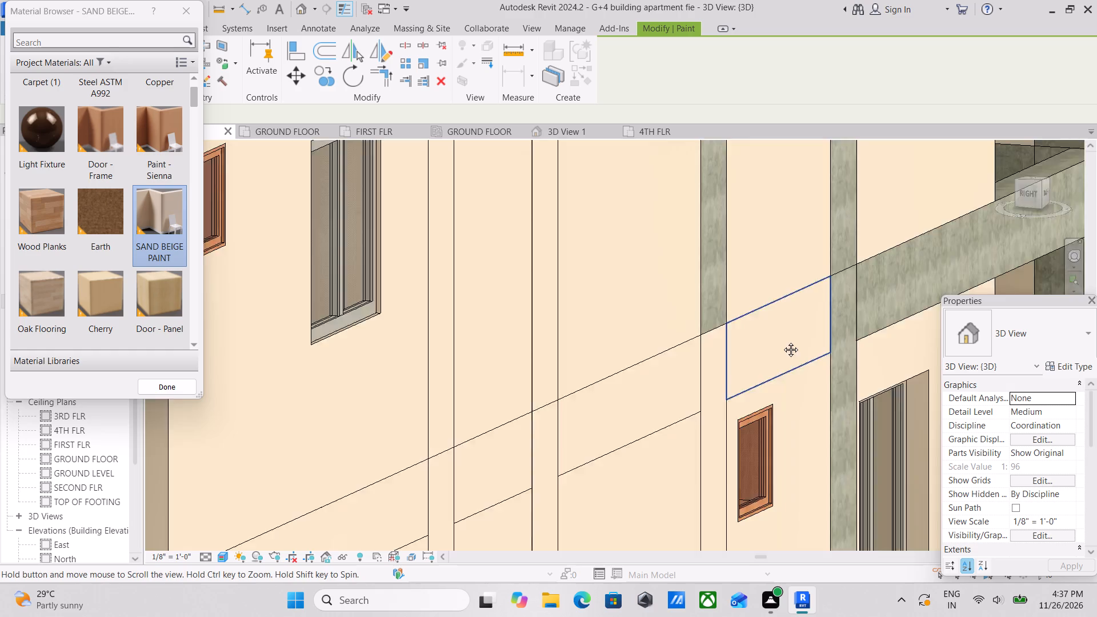
middle_drag(782, 341, 720, 417)
click(632, 290)
Paint the fourth intermediate column's third-storey rear face and the west balcony bay beam above the second storey SAND BEIGE.
scroll(632, 290, down, 1)
middle_drag(631, 290, 535, 443)
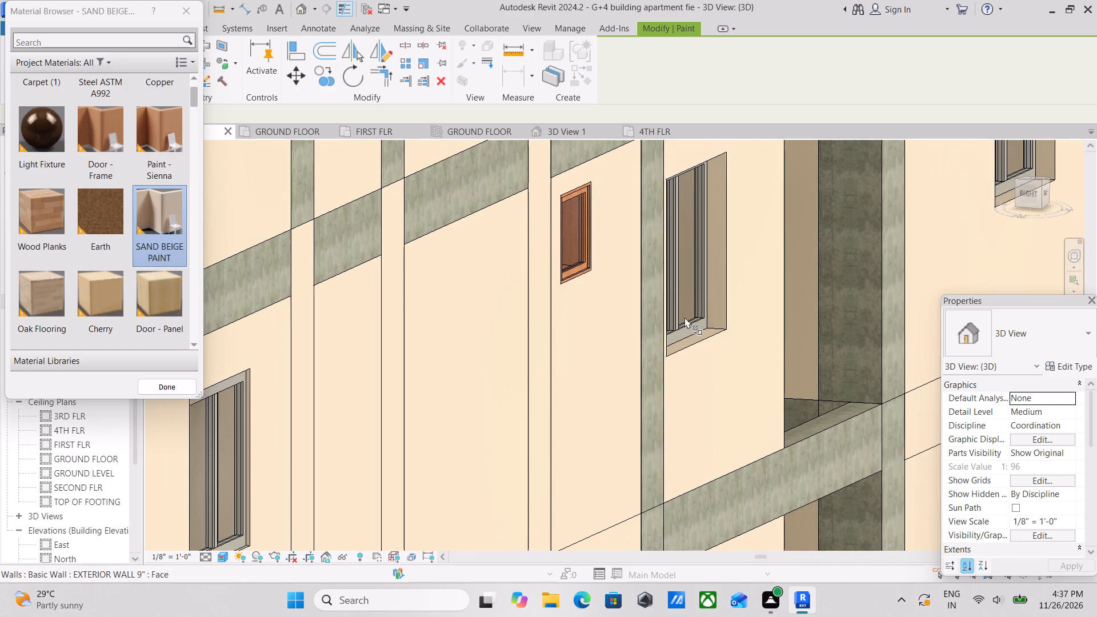
click(650, 342)
scroll(650, 342, down, 2)
middle_drag(650, 342, 510, 308)
click(579, 419)
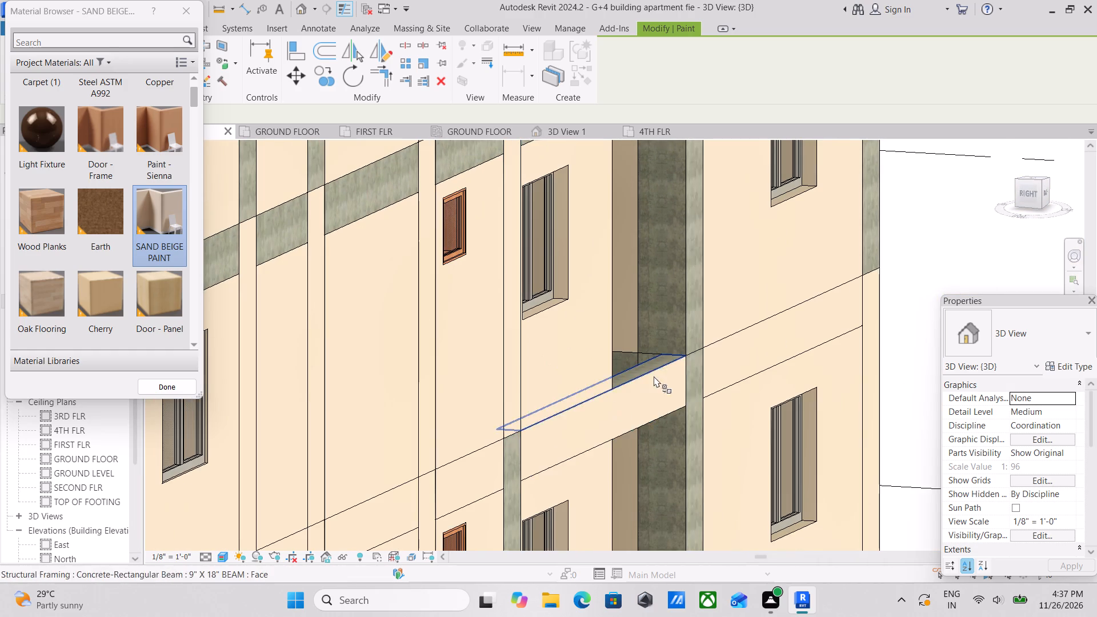
Paint the third-storey side face of the column between the west balcony and end bays, and the west end bay beam above that storey, SAND BEIGE.
middle_drag(652, 377, 580, 476)
click(620, 366)
middle_drag(620, 366, 618, 520)
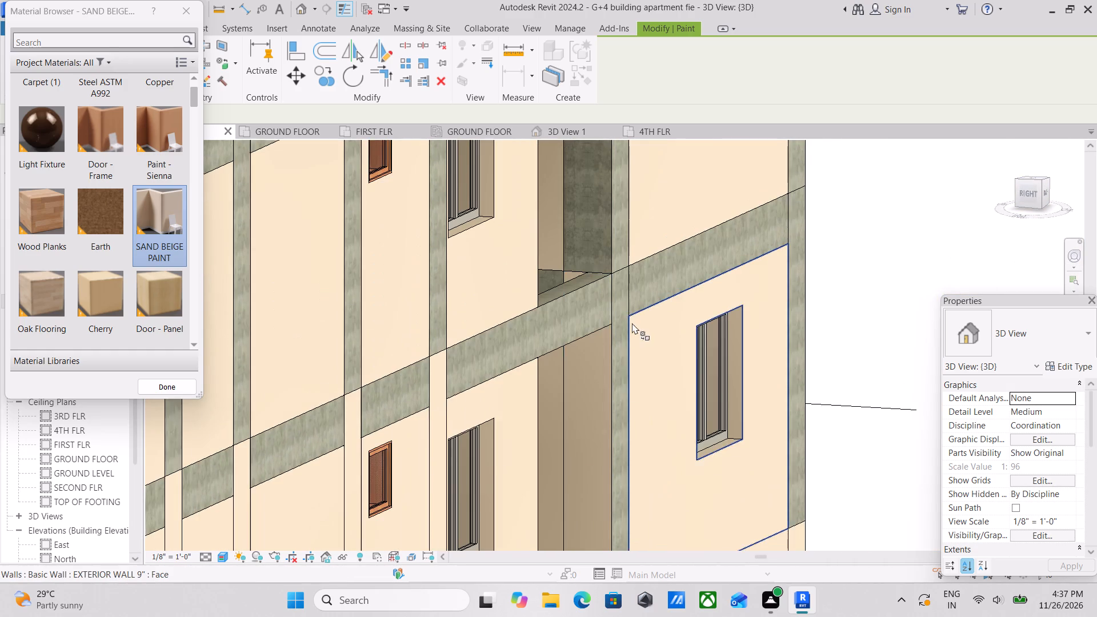
scroll(626, 303, up, 1)
click(696, 247)
Paint the fourth-storey side and rear faces of the column between the west balcony and end bays SAND BEIGE.
middle_drag(695, 257, 679, 398)
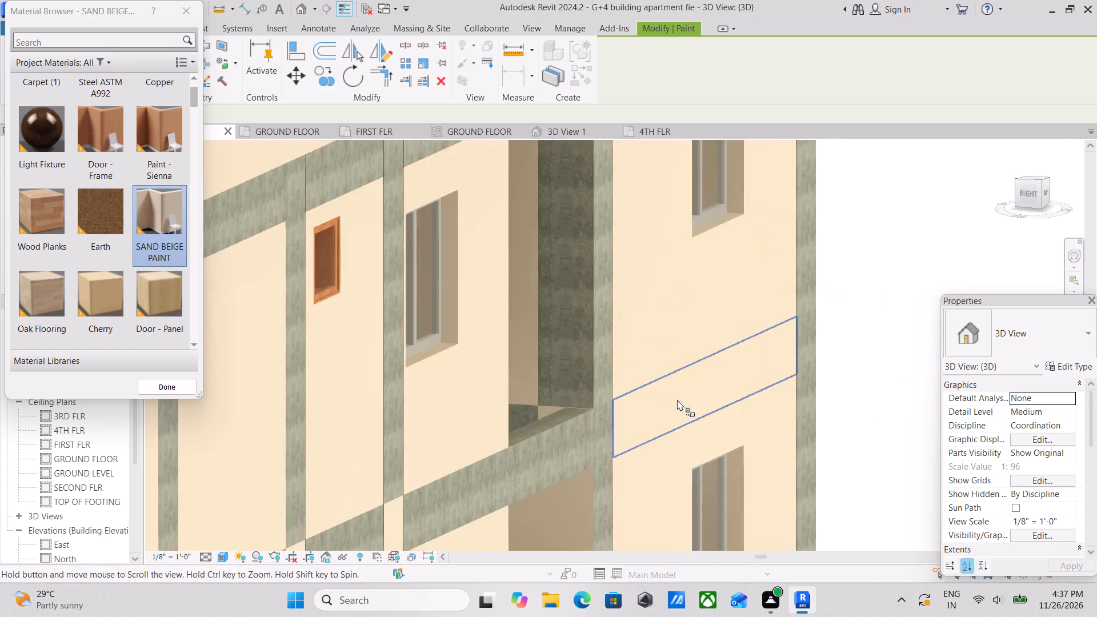
click(575, 293)
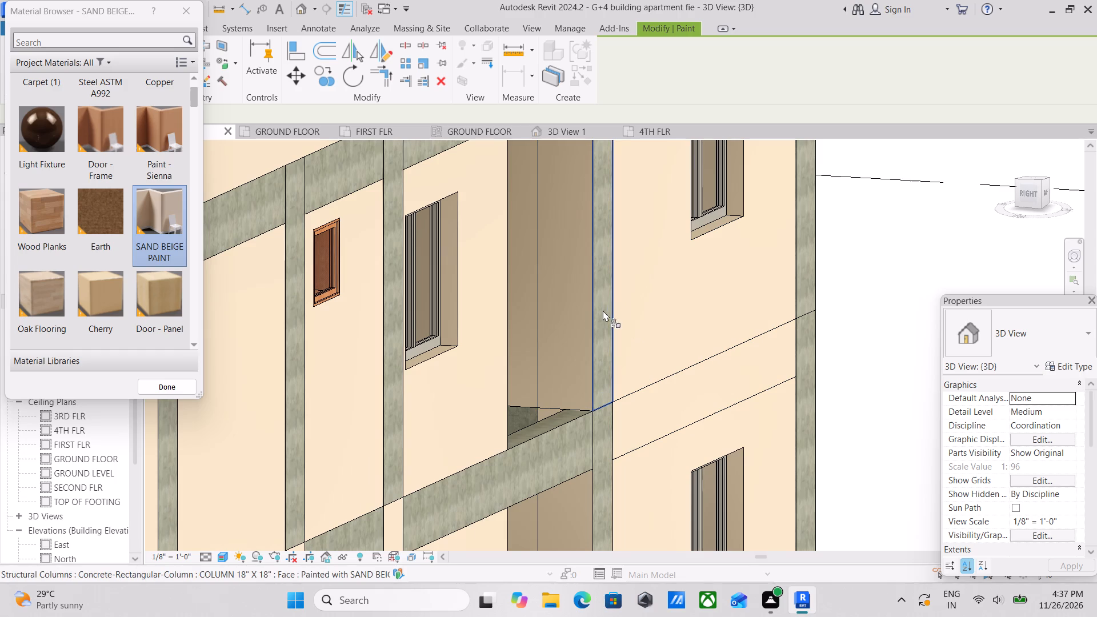
scroll(603, 310, up, 4)
click(603, 310)
Paint the rear facade's beams above the third storey SAND BEIGE, from the west balcony bay across to the east balcony bay.
scroll(603, 310, down, 5)
click(562, 441)
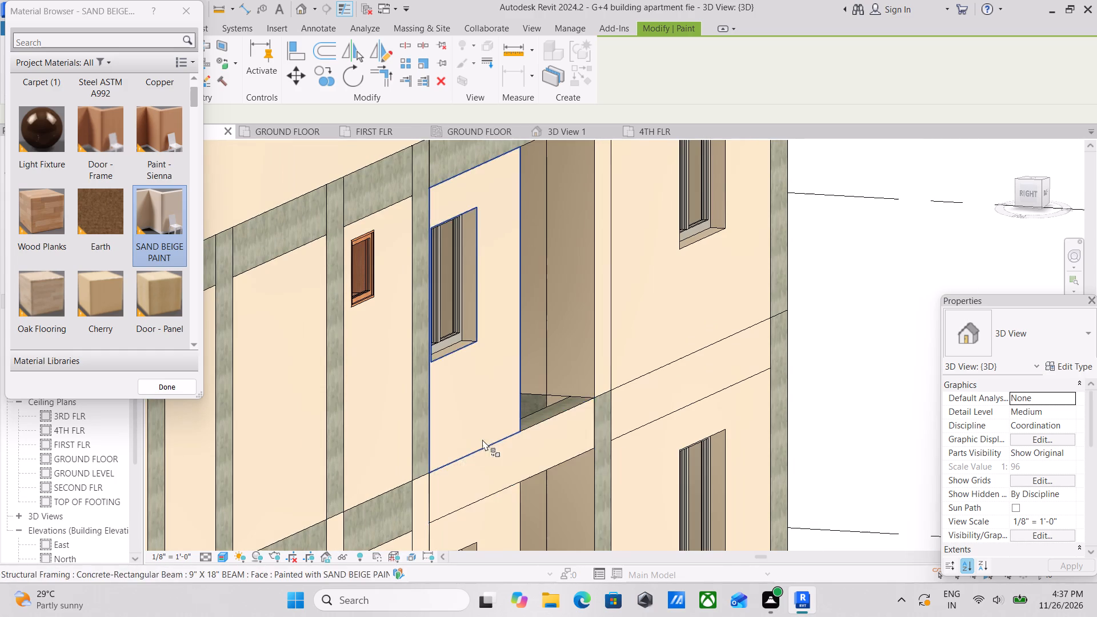
middle_drag(472, 442, 707, 287)
click(623, 362)
click(523, 396)
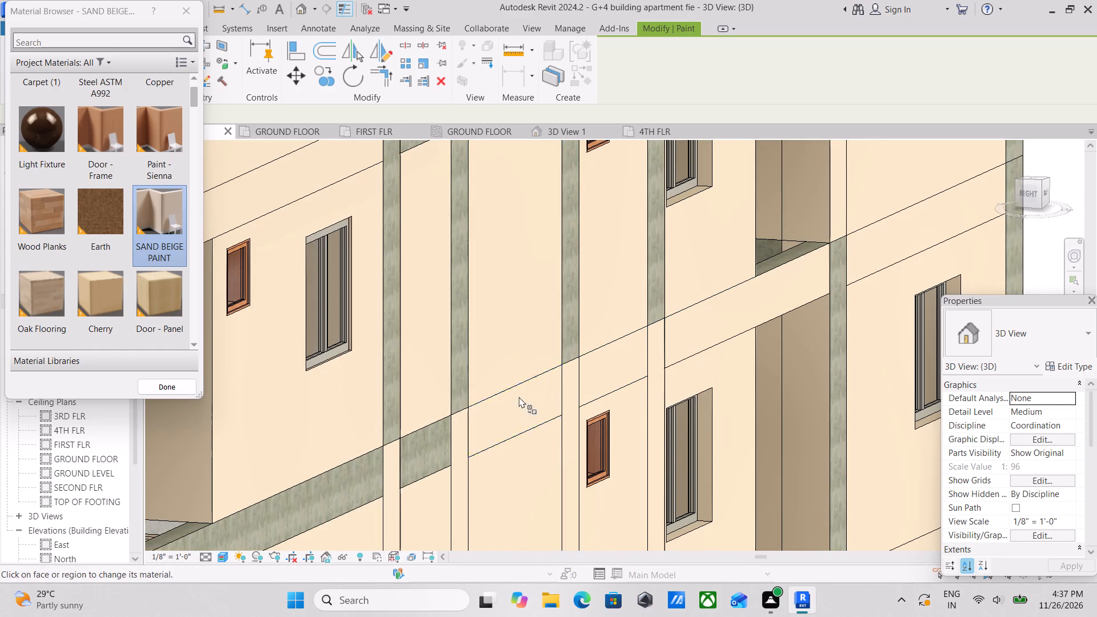
middle_drag(517, 396, 675, 305)
click(578, 374)
click(425, 419)
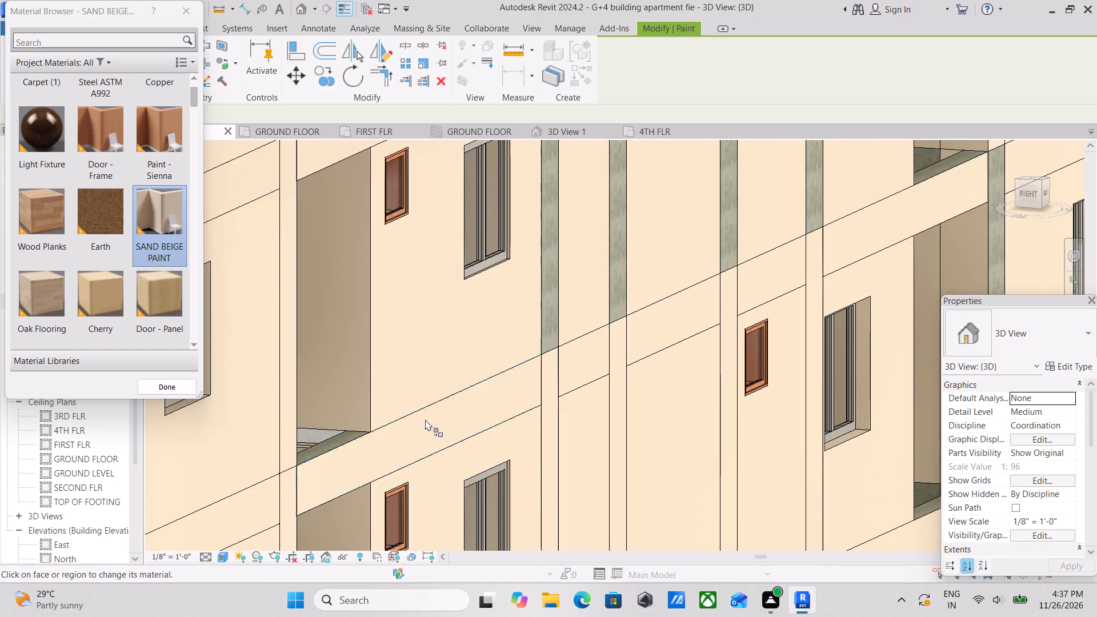
middle_drag(425, 419, 561, 315)
click(454, 342)
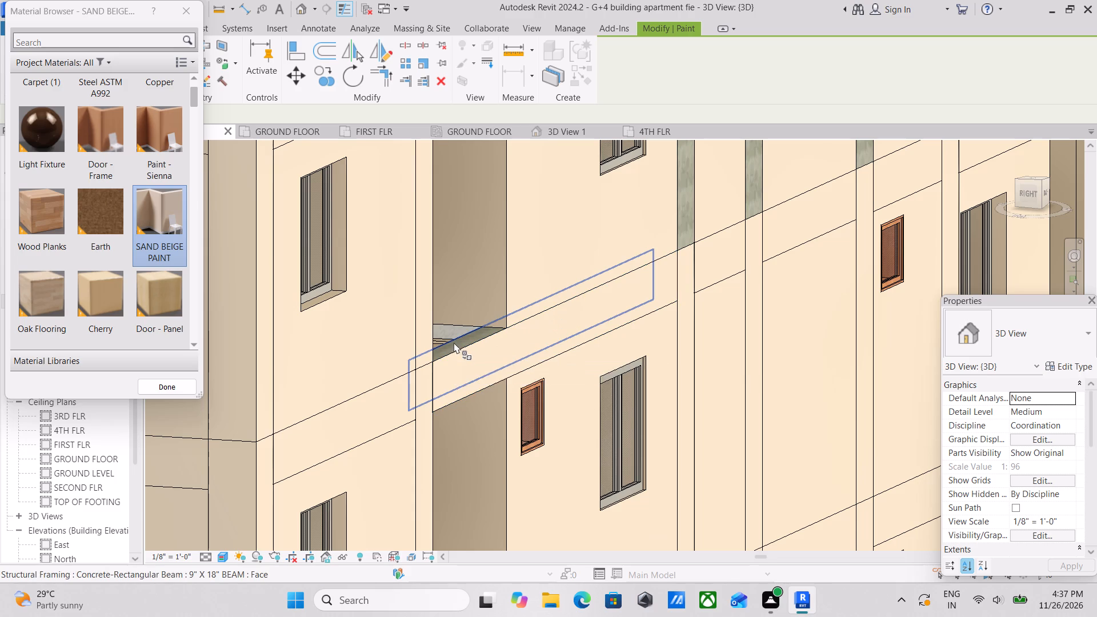
Examine the rear facade's lower storeys and base for column and beam faces still unpainted.
scroll(483, 342, down, 6)
middle_click(483, 342)
middle_drag(532, 336, 550, 232)
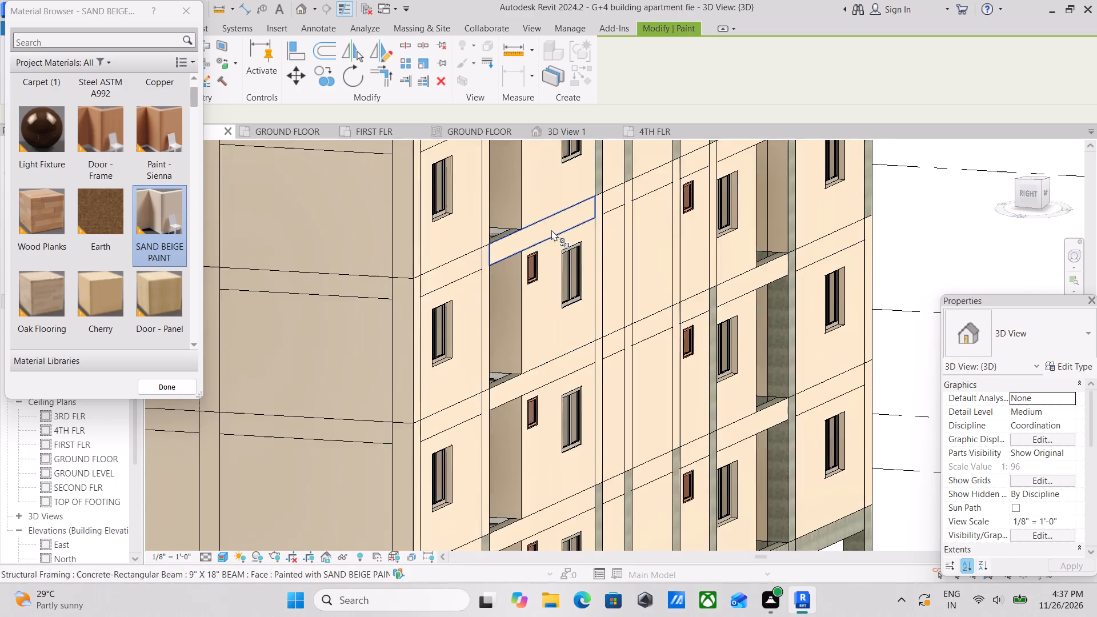
scroll(551, 230, down, 4)
middle_drag(611, 338, 734, 211)
scroll(686, 405, up, 9)
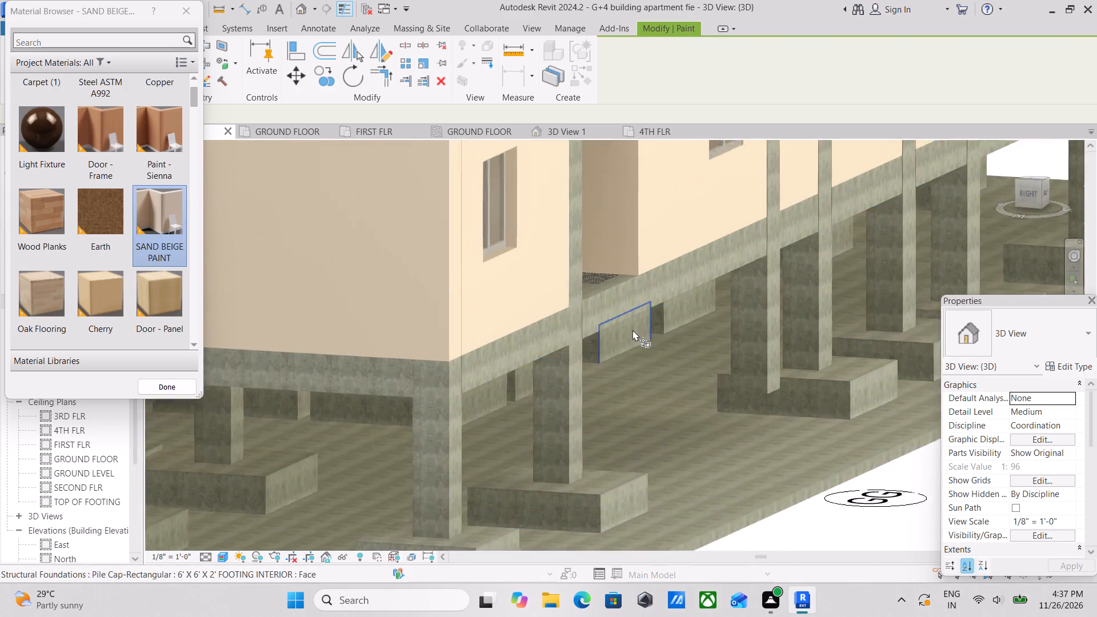
scroll(632, 330, up, 1)
scroll(669, 246, down, 1)
Paint the column between the west balcony and end bays SAND BEIGE on its second-storey side face and its second- and third-storey rear faces.
middle_drag(669, 246, 660, 289)
scroll(715, 285, down, 2)
middle_drag(707, 285, 604, 344)
middle_drag(728, 270, 578, 436)
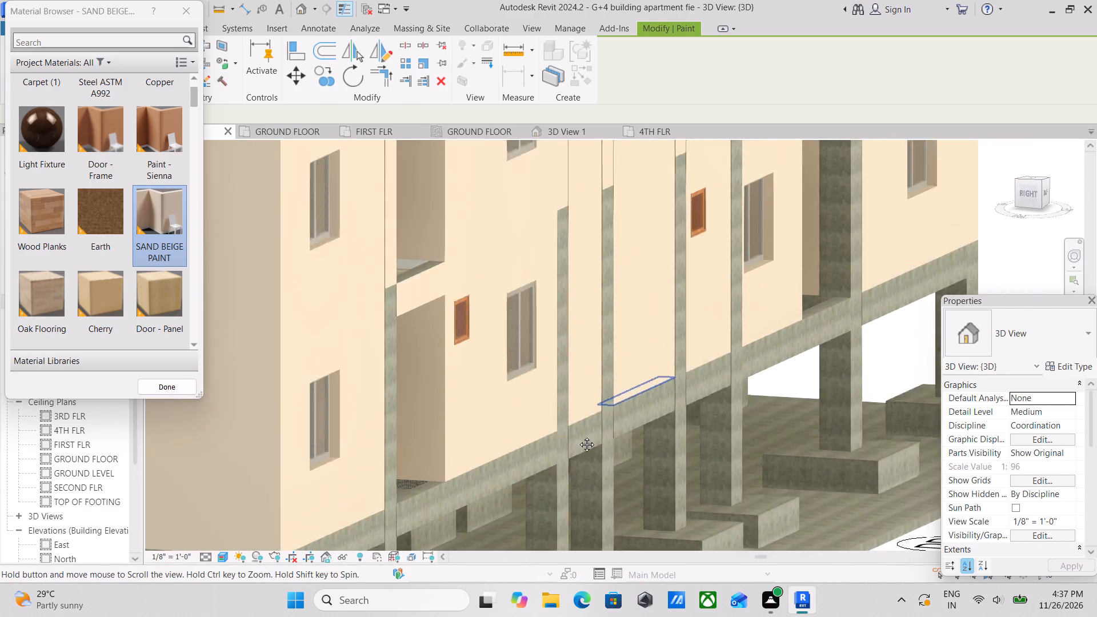
middle_drag(578, 436, 571, 440)
middle_drag(712, 255, 583, 443)
middle_drag(590, 336, 604, 522)
scroll(729, 283, up, 3)
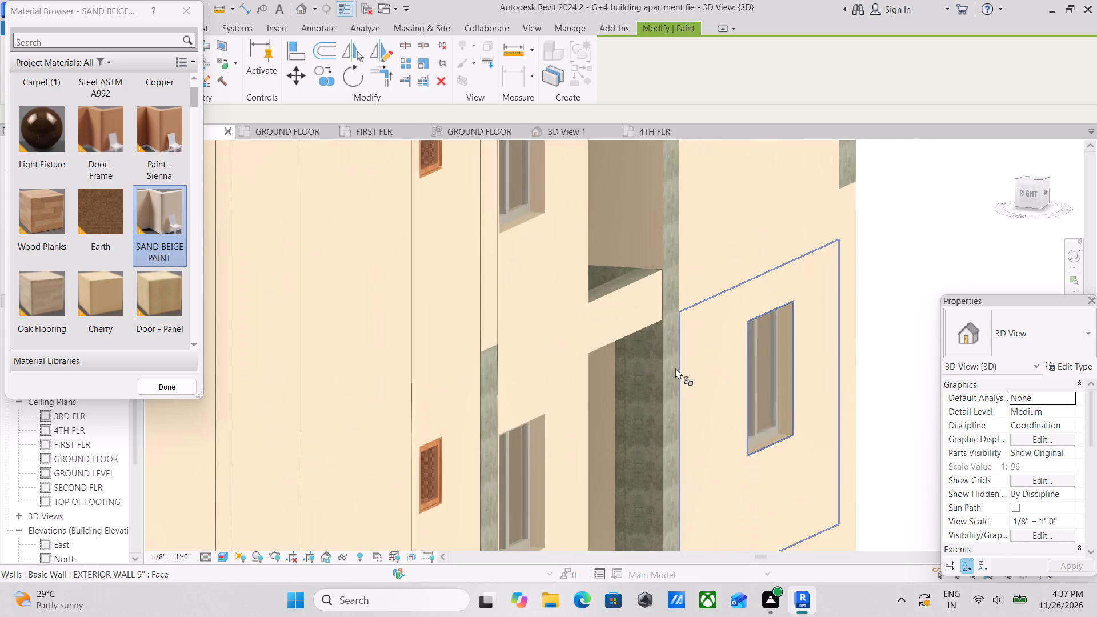
click(638, 394)
scroll(653, 382, up, 2)
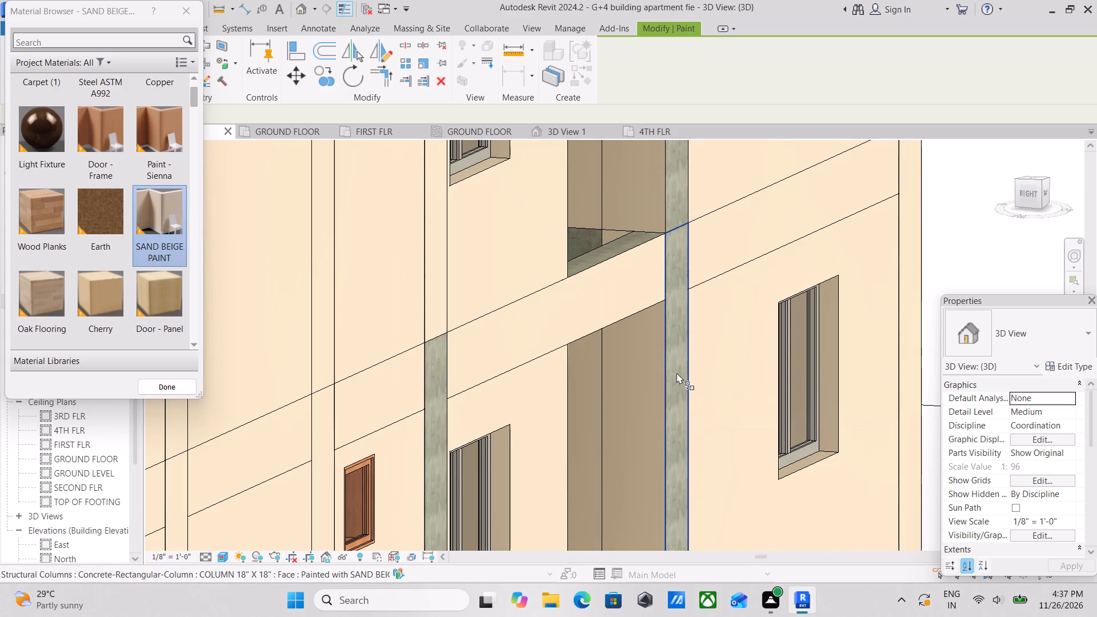
click(676, 372)
middle_drag(676, 372, 601, 610)
click(604, 334)
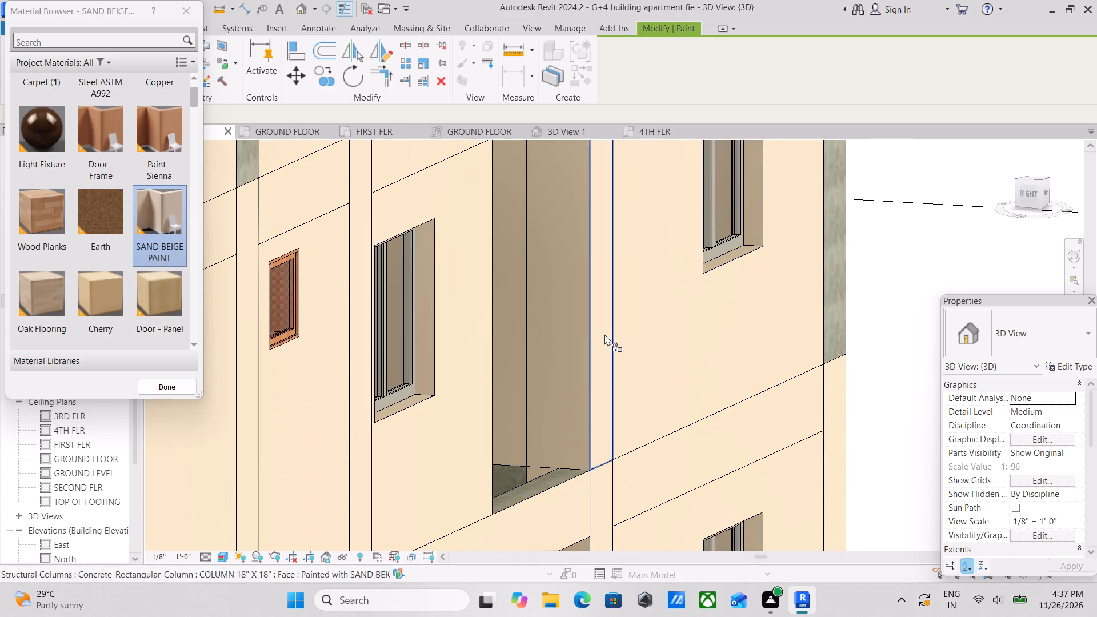
Paint the third-storey rear face of the rear facade's west corner column SAND BEIGE.
scroll(604, 334, down, 4)
middle_drag(604, 334, 535, 498)
scroll(694, 379, up, 2)
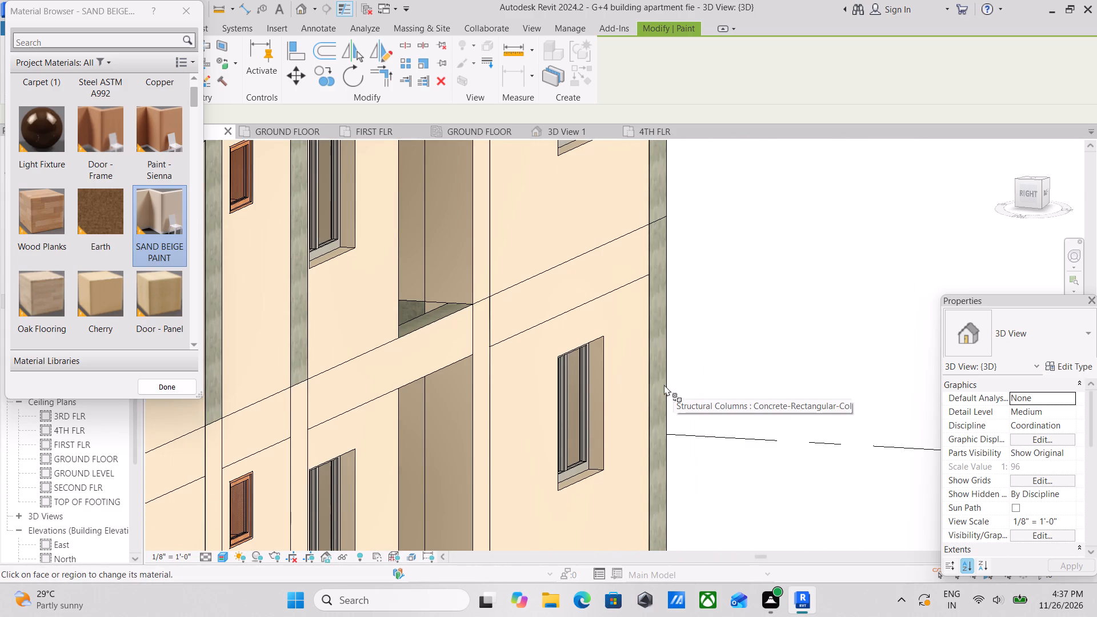
scroll(667, 371, up, 7)
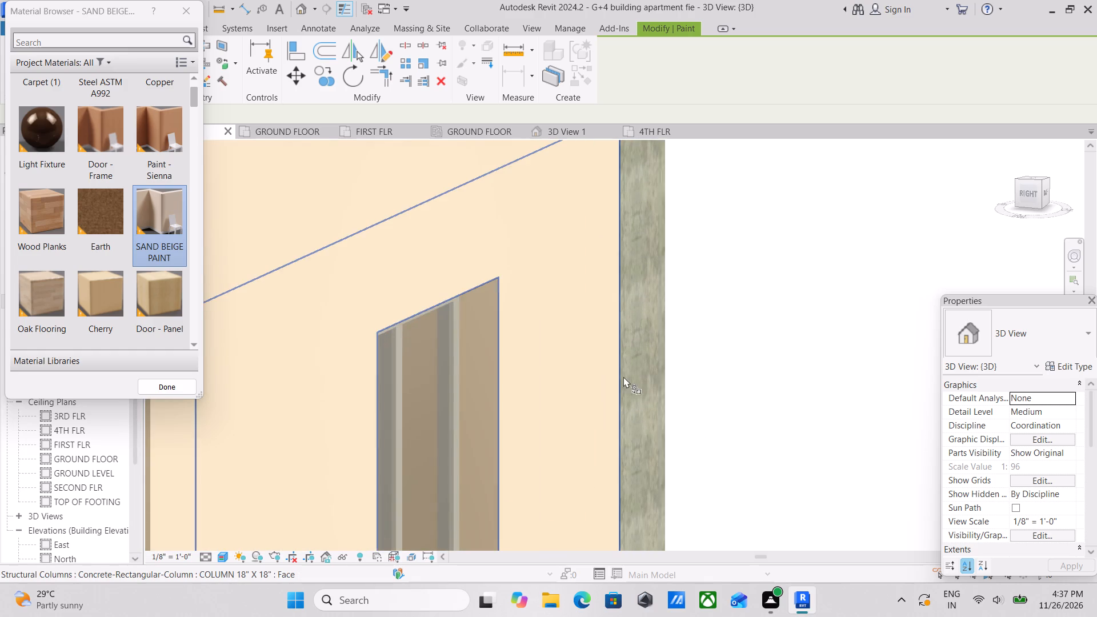
click(636, 376)
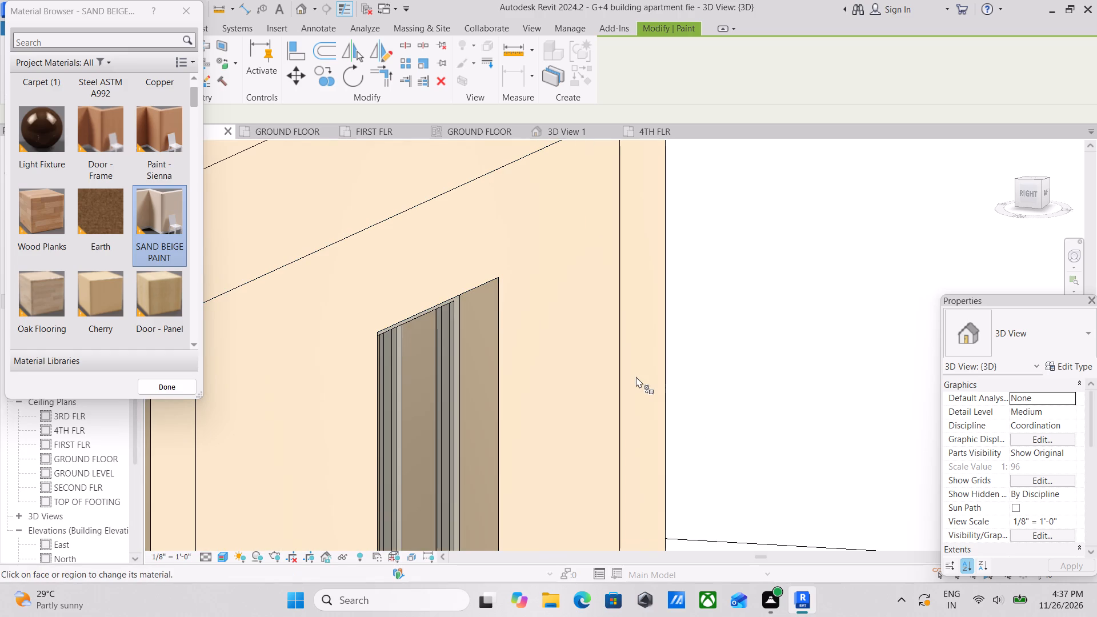
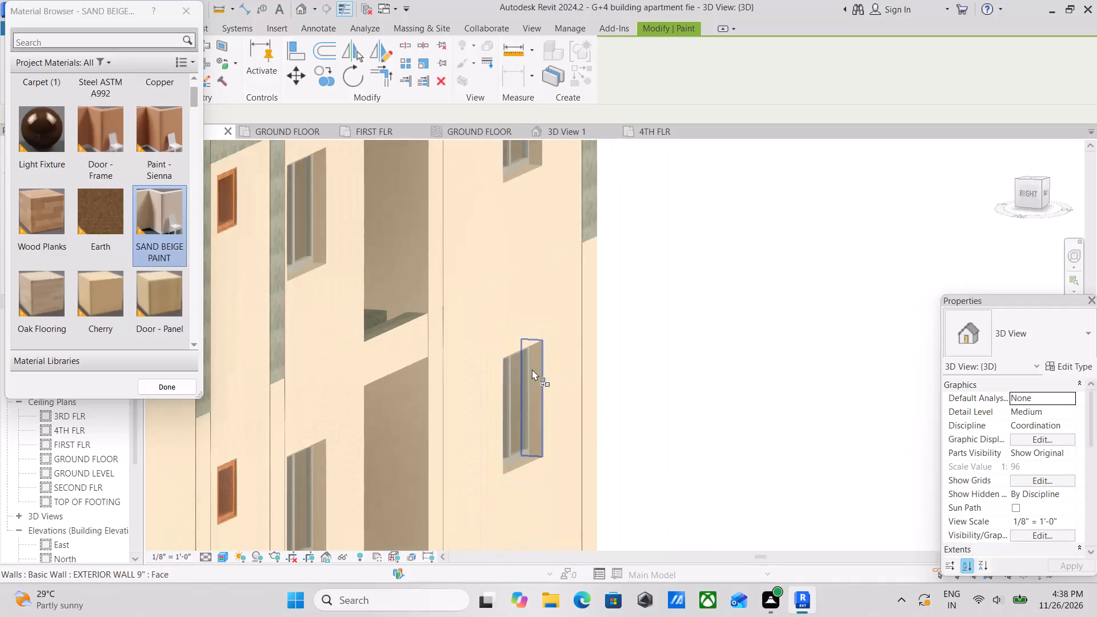
Paint the unpainted top-floor beam faces above the windows on the rear facade with SAND BEIGE PAINT.
middle_drag(532, 369, 580, 351)
scroll(588, 350, down, 2)
middle_drag(588, 350, 595, 437)
scroll(426, 315, up, 5)
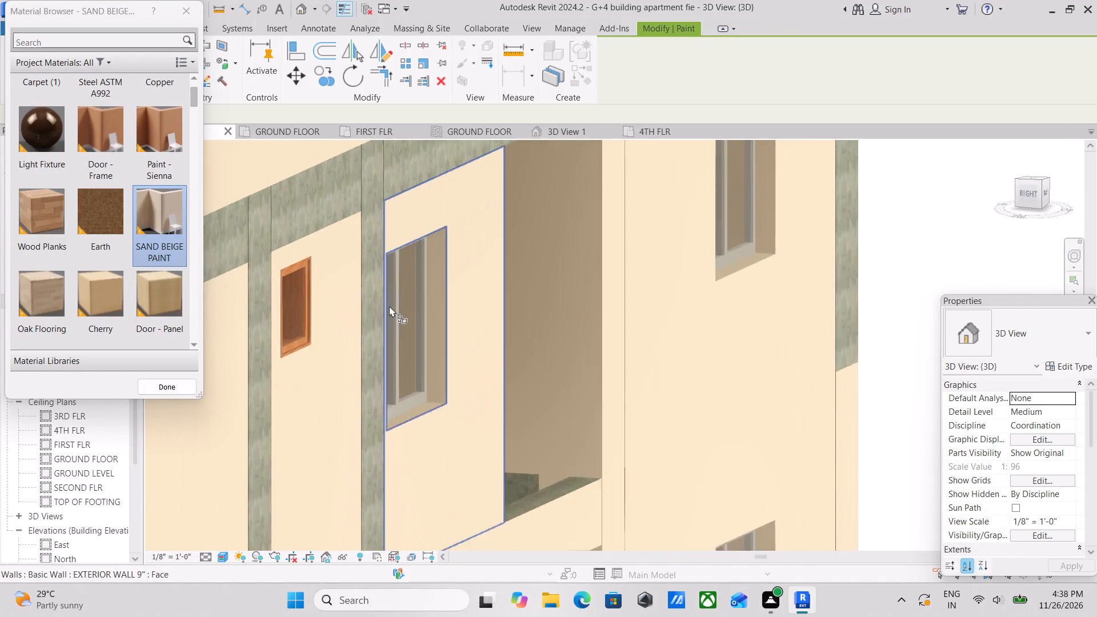
middle_drag(389, 306, 454, 420)
click(528, 249)
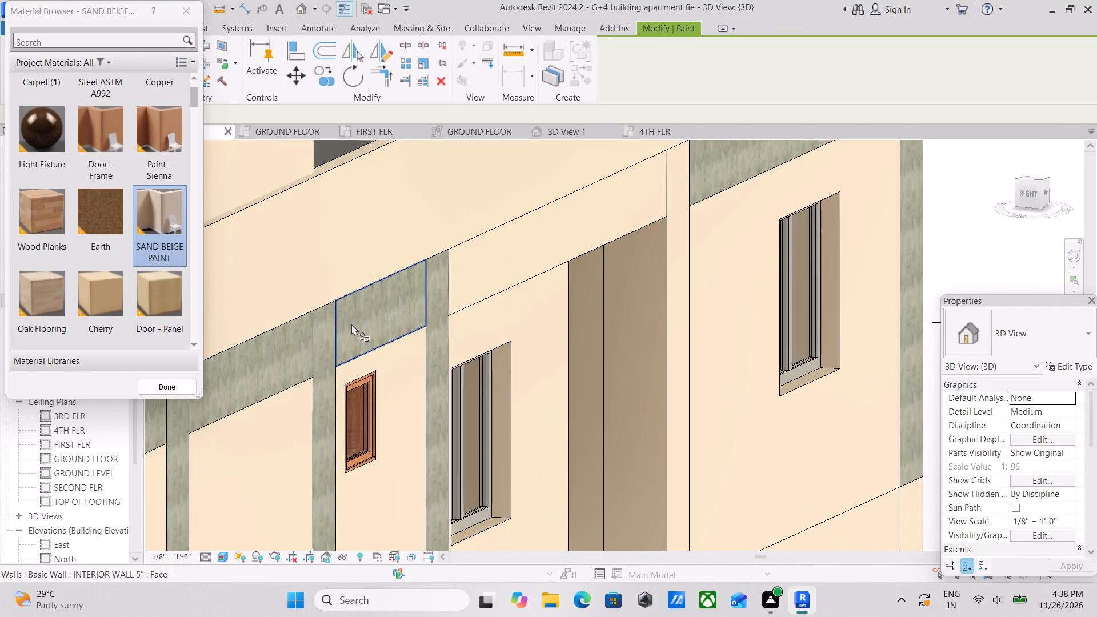
click(351, 324)
middle_drag(360, 322, 527, 281)
click(402, 337)
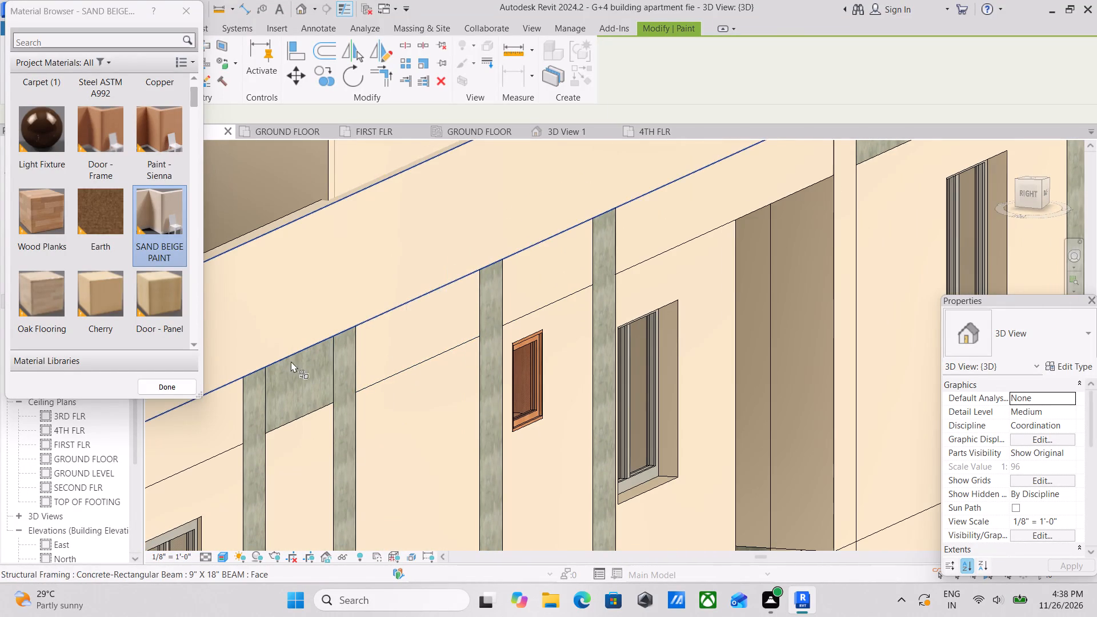
click(303, 384)
Paint the four exposed concrete column faces along the middle of the rear facade's top floor with SAND BEIGE PAINT.
click(342, 372)
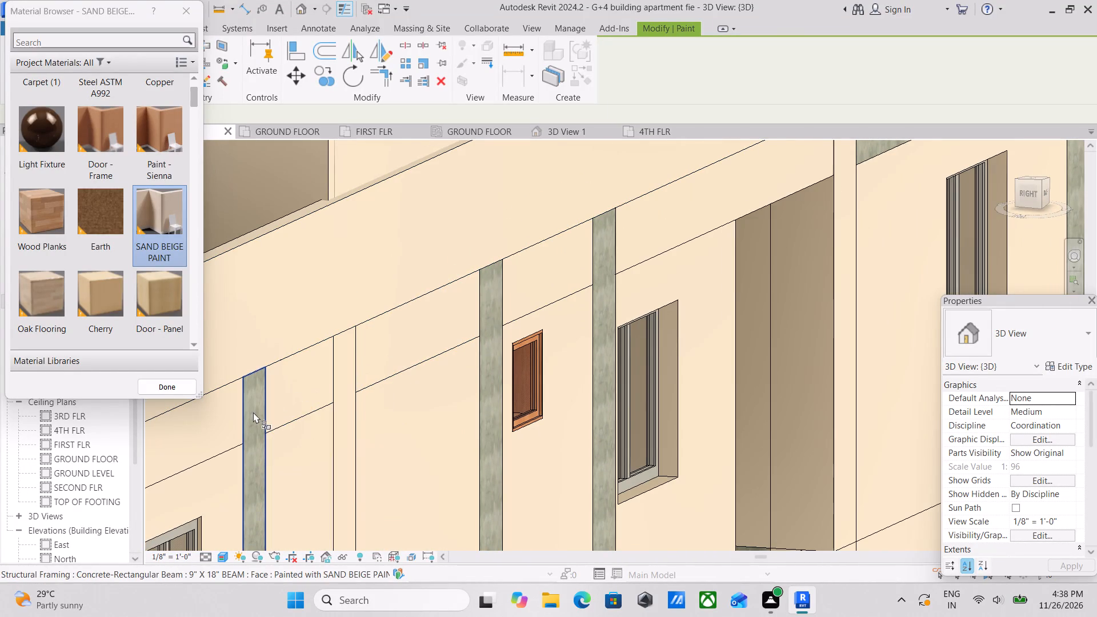
click(253, 412)
scroll(278, 394, down, 1)
middle_drag(278, 394, 277, 323)
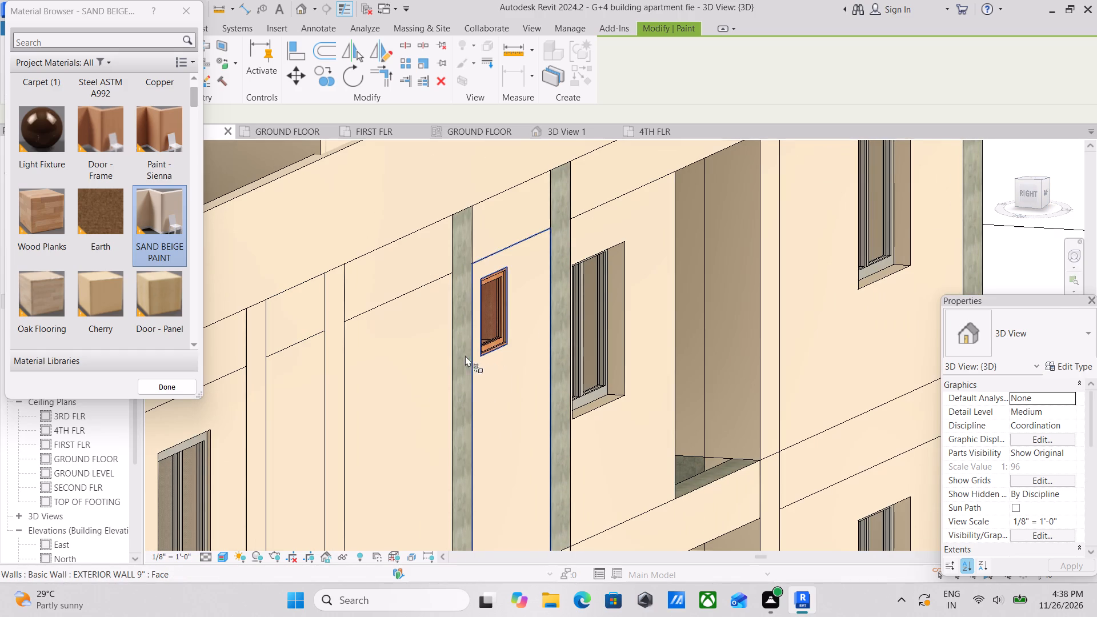
click(463, 347)
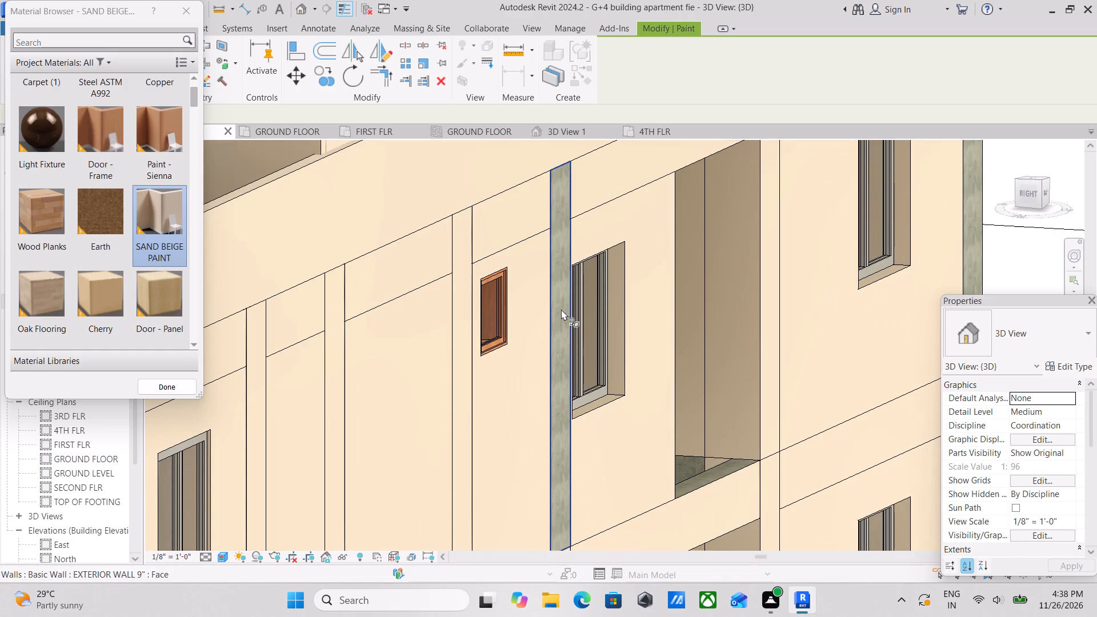
click(561, 310)
Paint the end-bay beam face and the corner column face on the rear facade's top floor with SAND BEIGE PAINT.
scroll(561, 310, down, 4)
scroll(657, 310, down, 1)
middle_drag(650, 311, 591, 347)
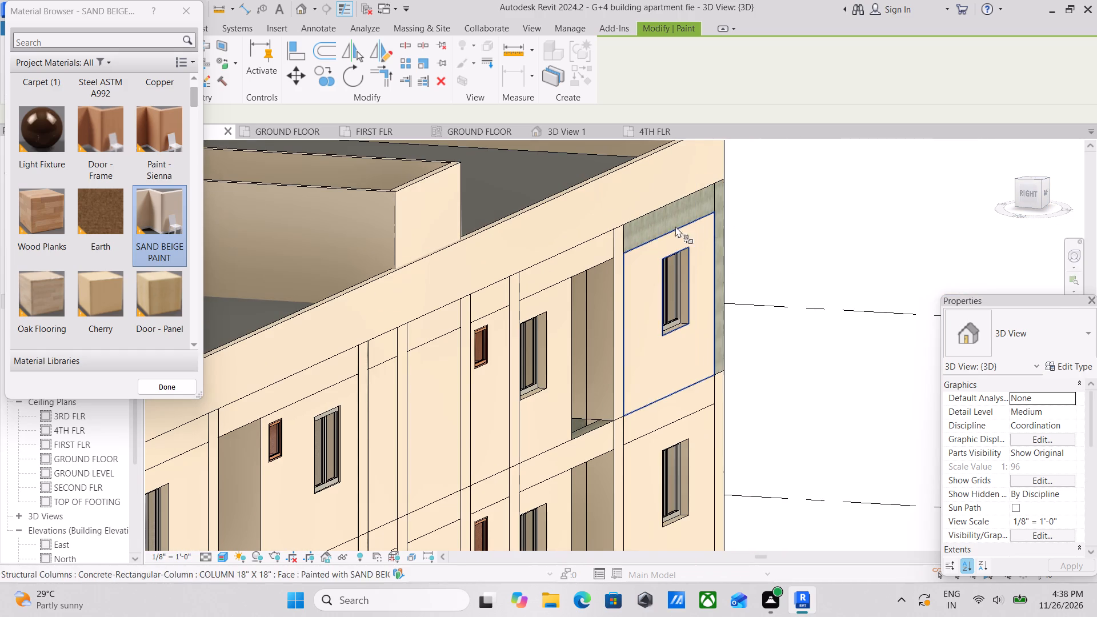
click(643, 226)
scroll(729, 215, up, 8)
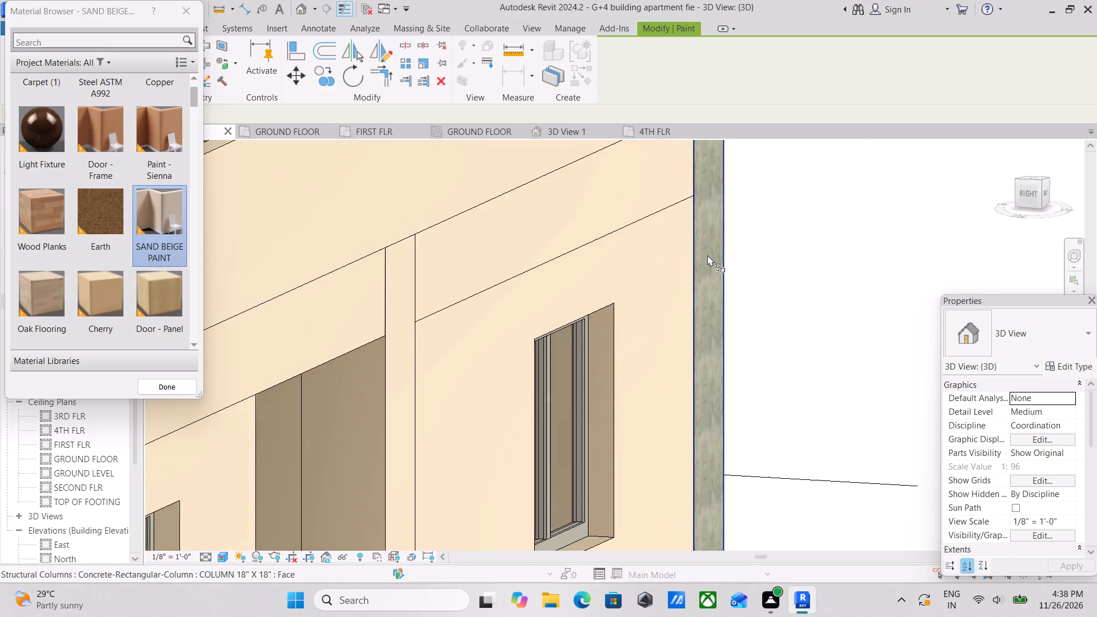
click(707, 255)
Paint the ground-floor column face beside the balcony recess at the opposite end of the rear facade with SAND BEIGE PAINT.
scroll(707, 255, down, 8)
middle_drag(411, 368, 555, 235)
scroll(379, 363, down, 3)
middle_drag(482, 279, 551, 218)
scroll(477, 317, down, 2)
middle_drag(476, 318, 551, 250)
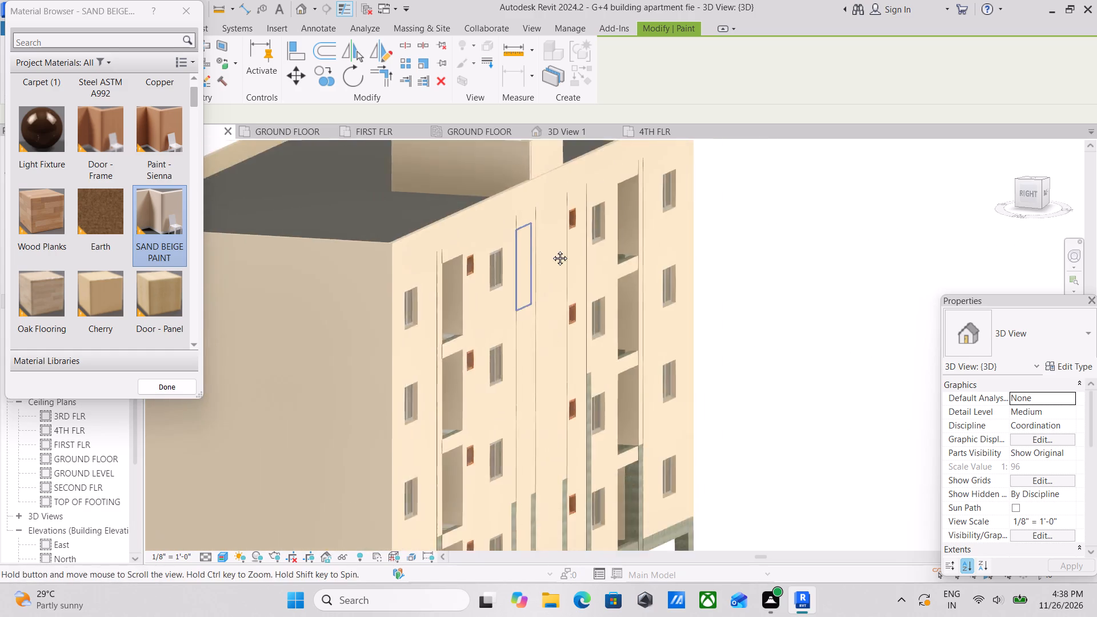
middle_drag(551, 250, 600, 217)
scroll(571, 287, down, 3)
middle_drag(576, 425, 634, 281)
scroll(568, 329, up, 6)
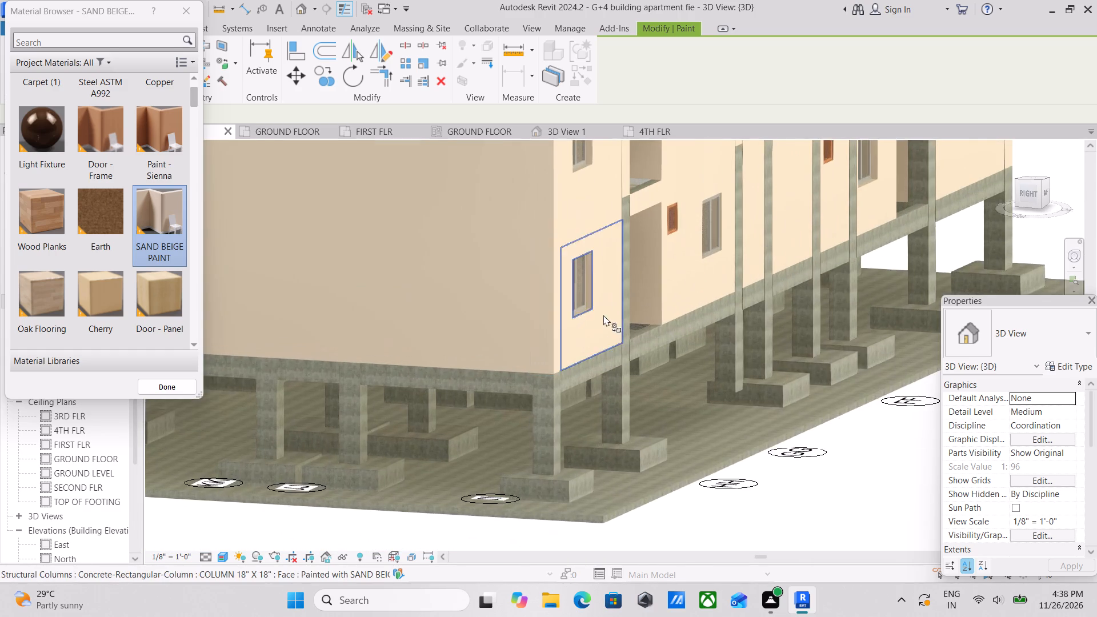
scroll(617, 316, up, 1)
middle_drag(617, 316, 663, 416)
scroll(663, 416, up, 6)
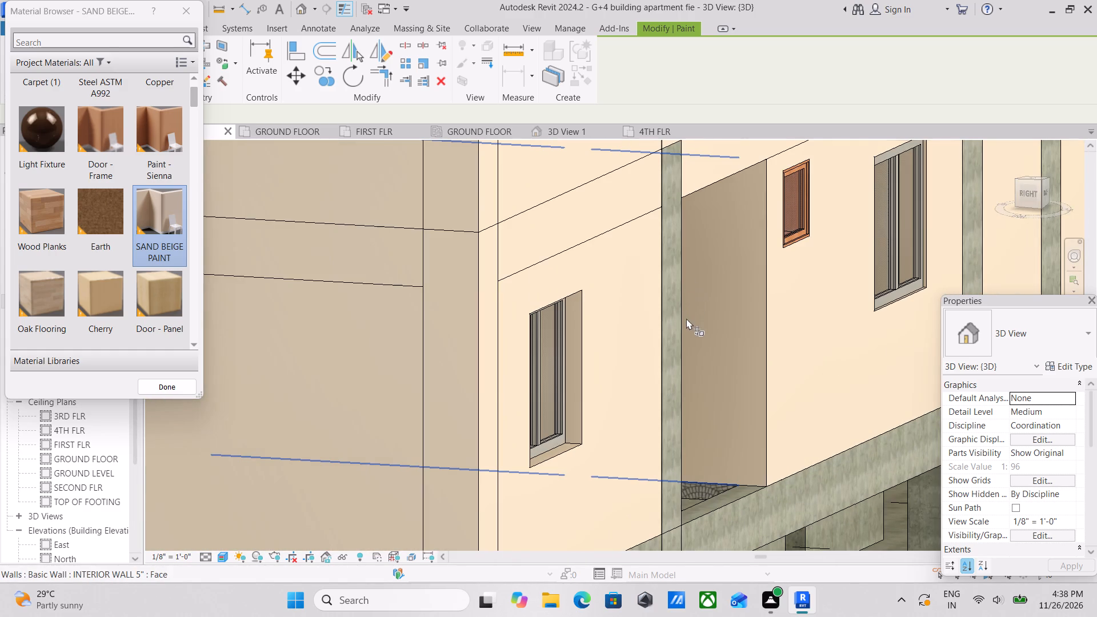
scroll(678, 361, up, 7)
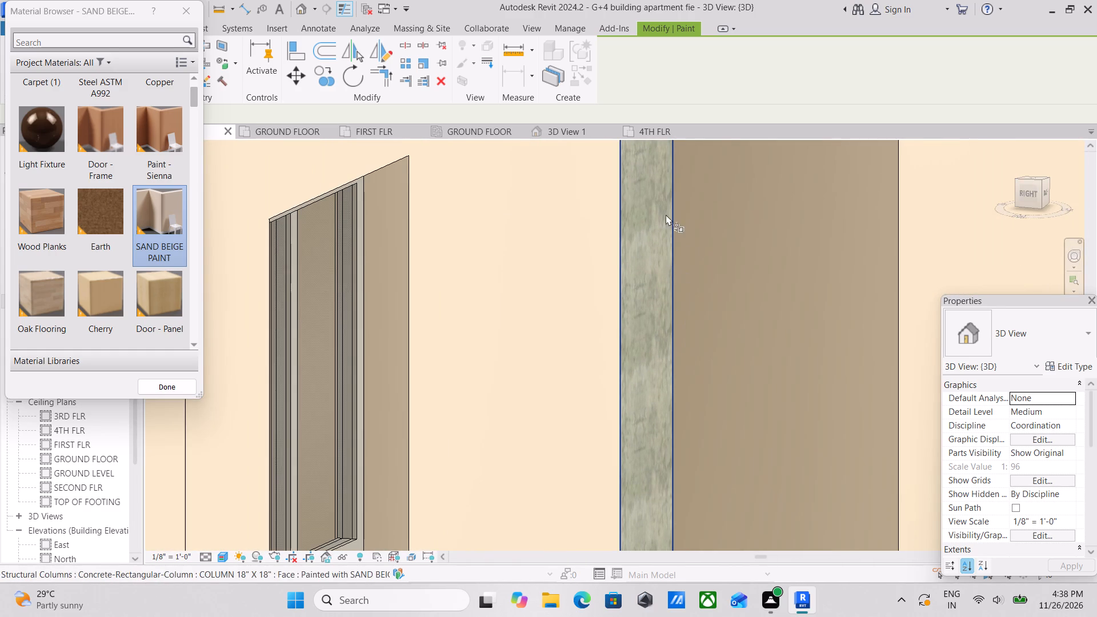
scroll(638, 294, down, 3)
middle_drag(640, 342, 646, 418)
middle_drag(666, 255, 655, 439)
scroll(655, 439, up, 1)
middle_drag(661, 257, 643, 362)
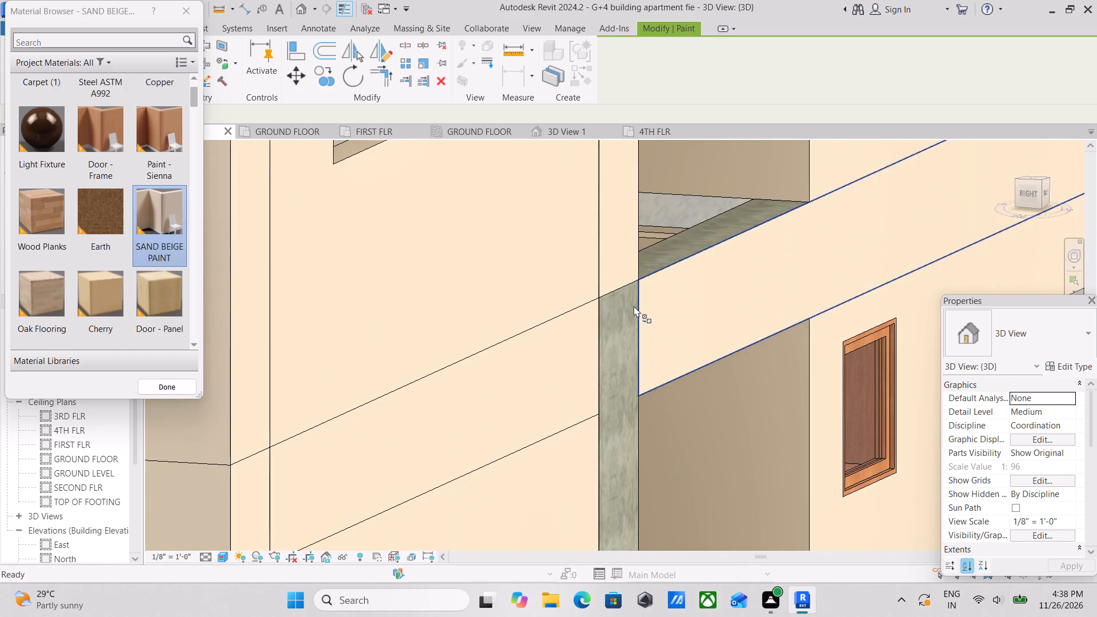
click(617, 298)
Paint the three ground-floor column faces between the two small orange-framed windows on the rear facade with SAND BEIGE PAINT.
scroll(617, 298, down, 6)
middle_drag(799, 295, 501, 319)
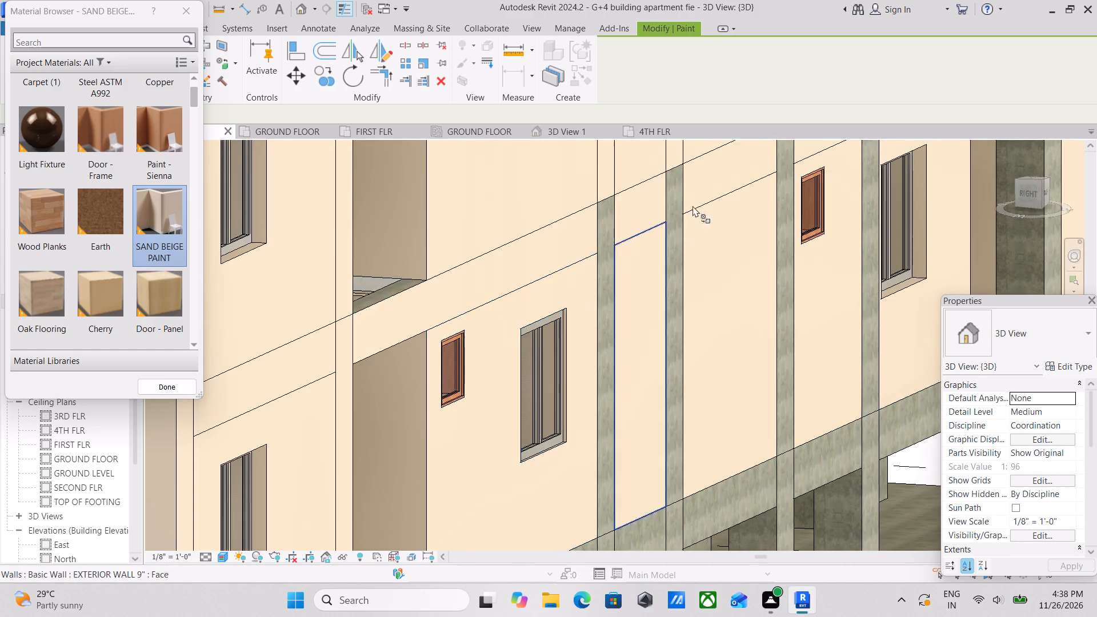
scroll(690, 178, up, 1)
middle_drag(681, 175, 658, 359)
scroll(560, 328, up, 6)
middle_drag(606, 463, 583, 348)
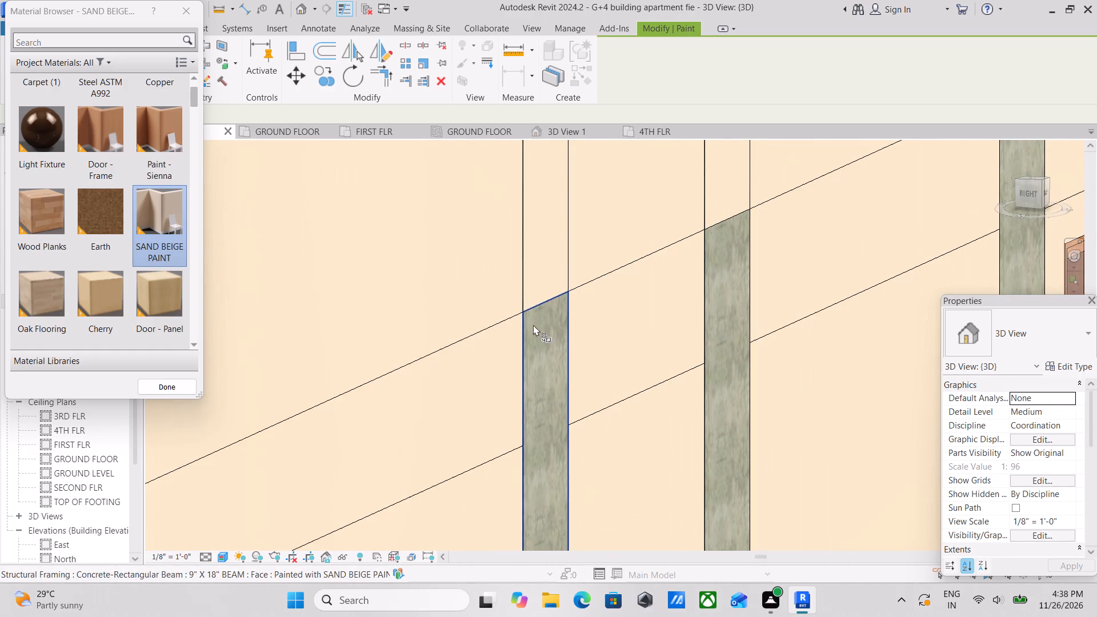
click(535, 316)
middle_drag(632, 310, 503, 376)
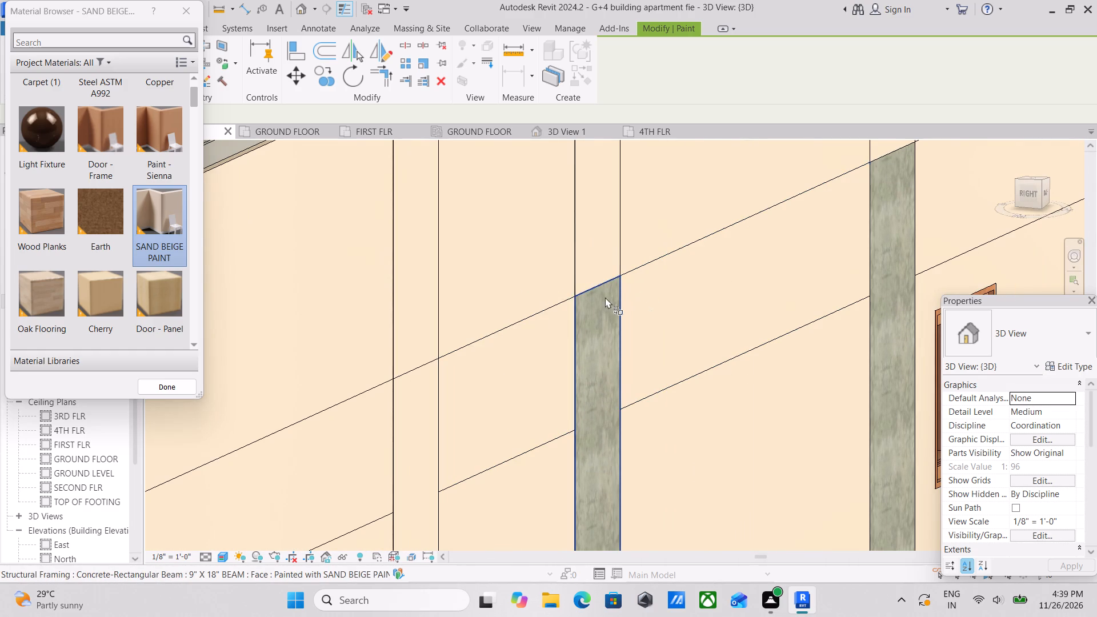
click(587, 300)
scroll(587, 300, down, 3)
middle_drag(587, 300, 378, 364)
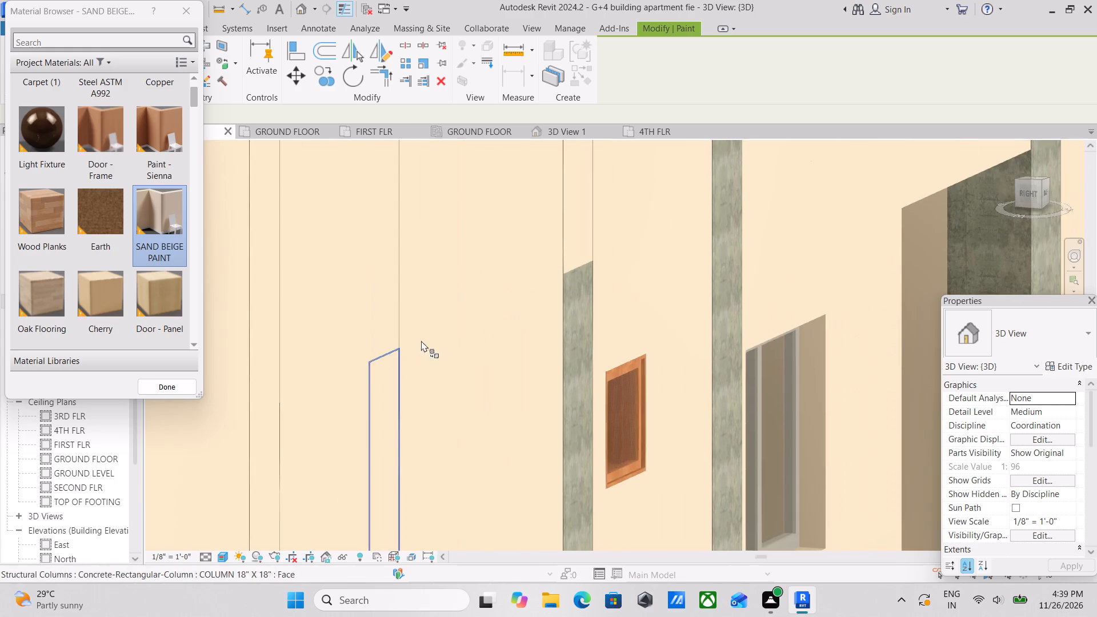
click(576, 282)
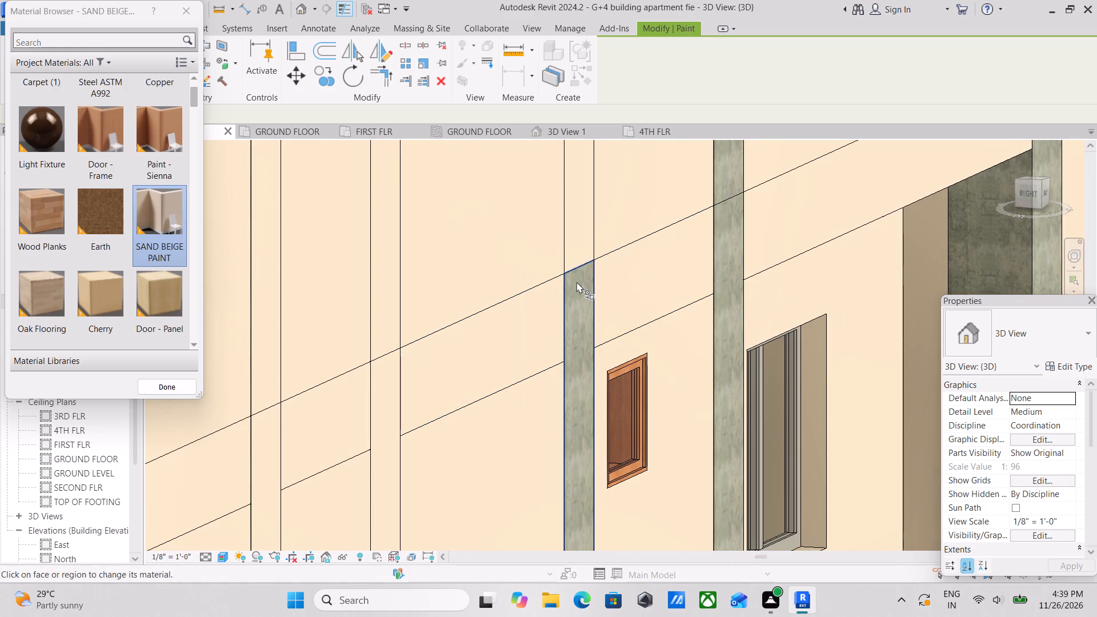
Paint the first-floor and ground-floor faces of the column between the small orange-framed window and the larger window with SAND BEIGE PAINT.
scroll(576, 282, down, 1)
middle_drag(576, 282, 491, 392)
scroll(647, 245, down, 2)
middle_drag(647, 245, 599, 387)
scroll(594, 395, up, 1)
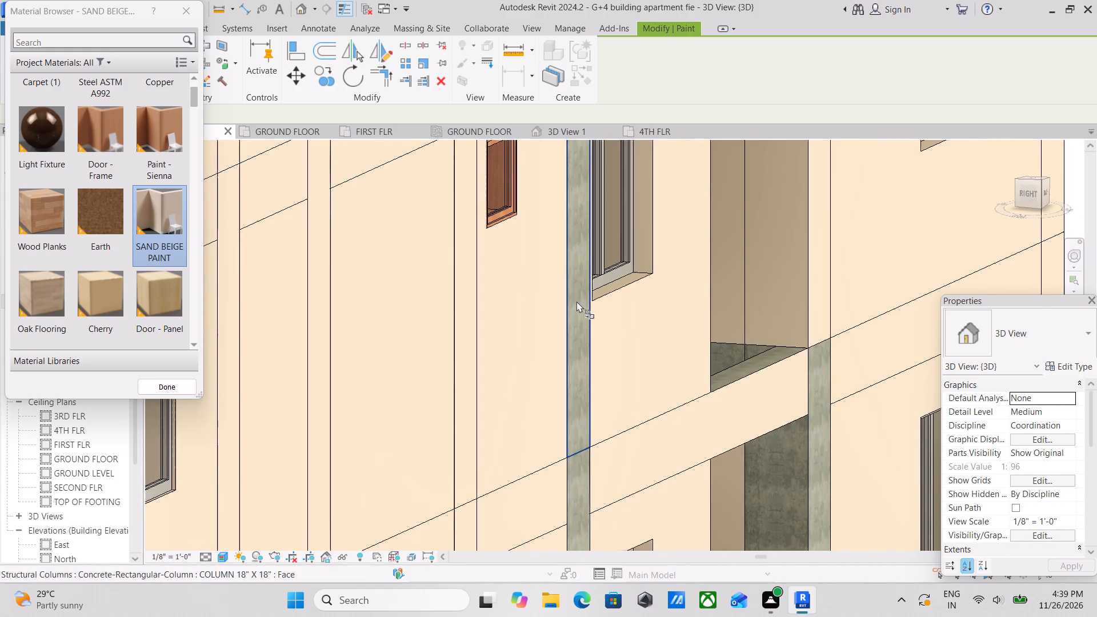
click(576, 301)
scroll(576, 301, down, 3)
middle_drag(541, 326, 572, 153)
scroll(563, 229, down, 1)
scroll(642, 334, up, 1)
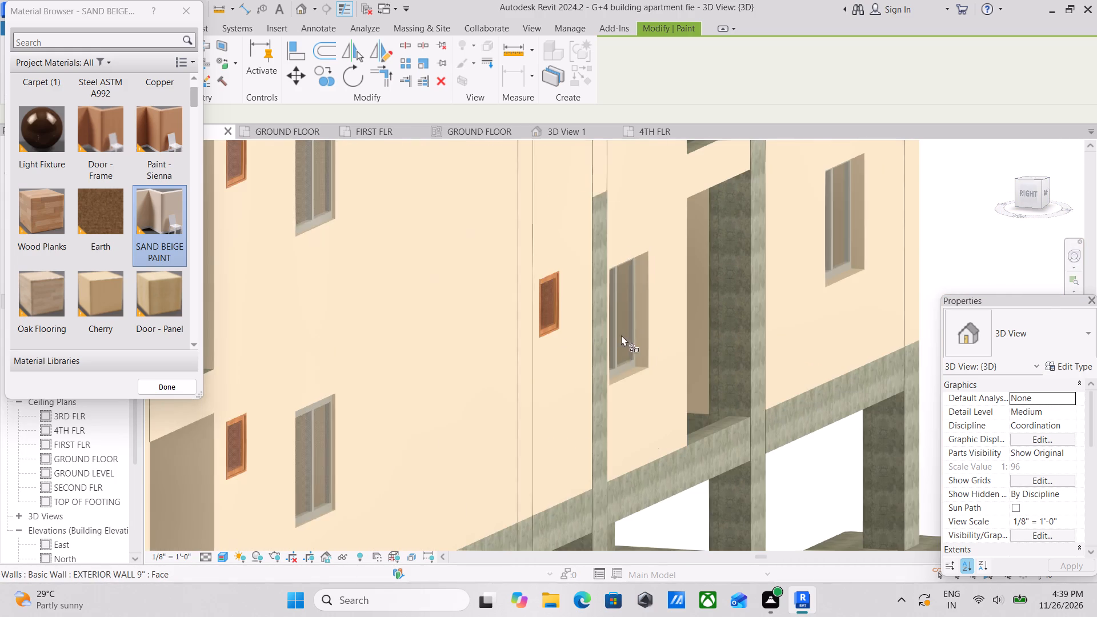
click(602, 331)
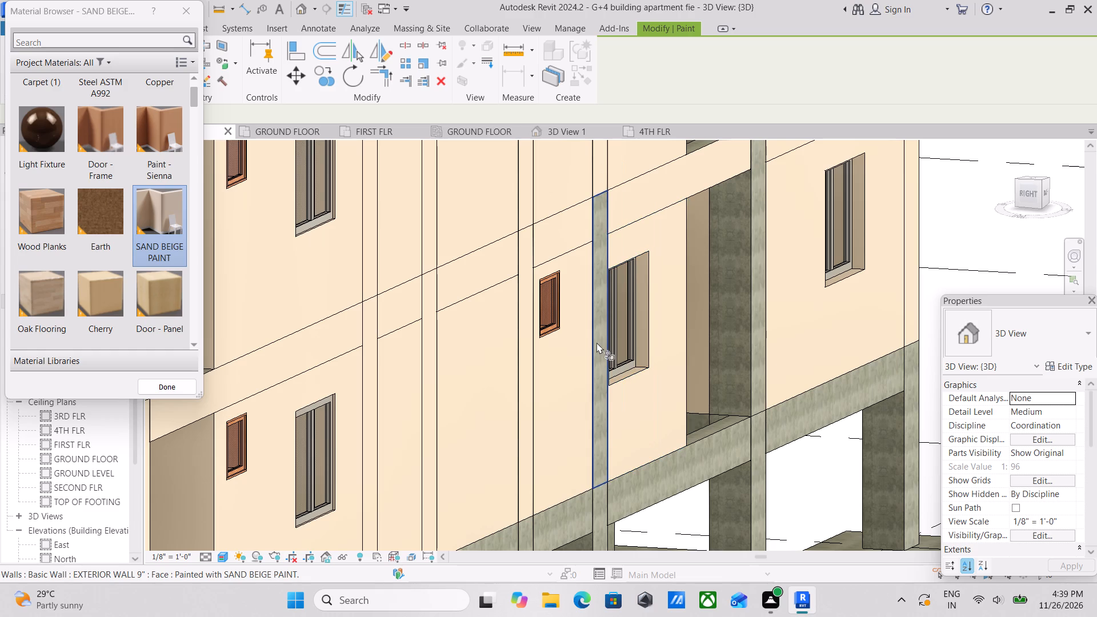
scroll(614, 290, up, 4)
scroll(578, 205, up, 4)
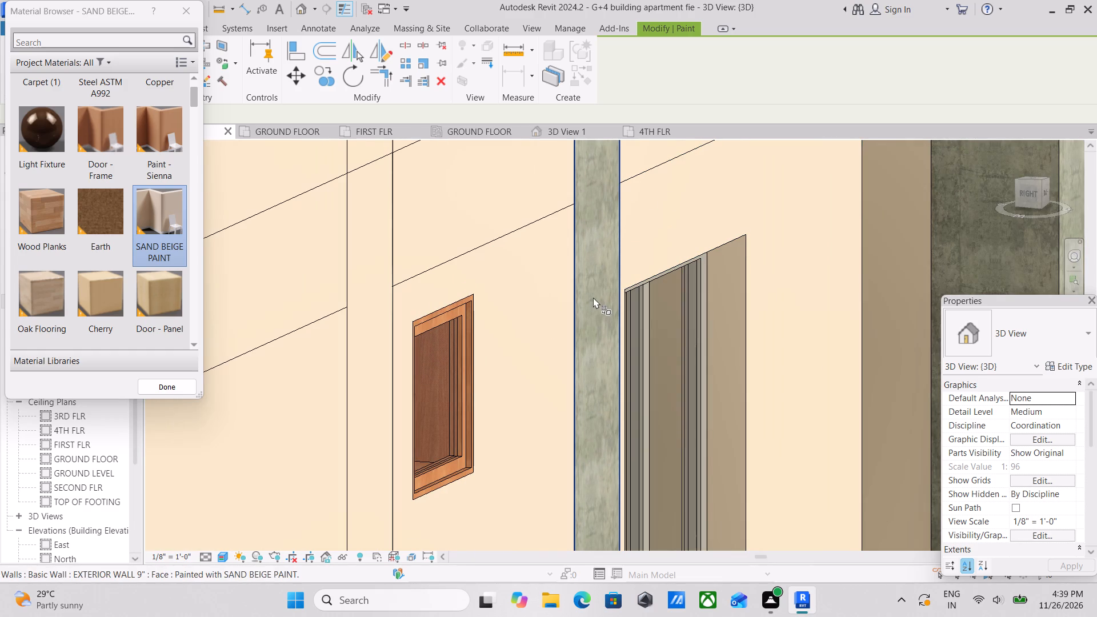
click(593, 297)
Paint the concrete side face inside the ground-floor recess and the adjoining column's front face with SAND BEIGE PAINT.
scroll(593, 296, down, 8)
middle_drag(633, 294, 410, 307)
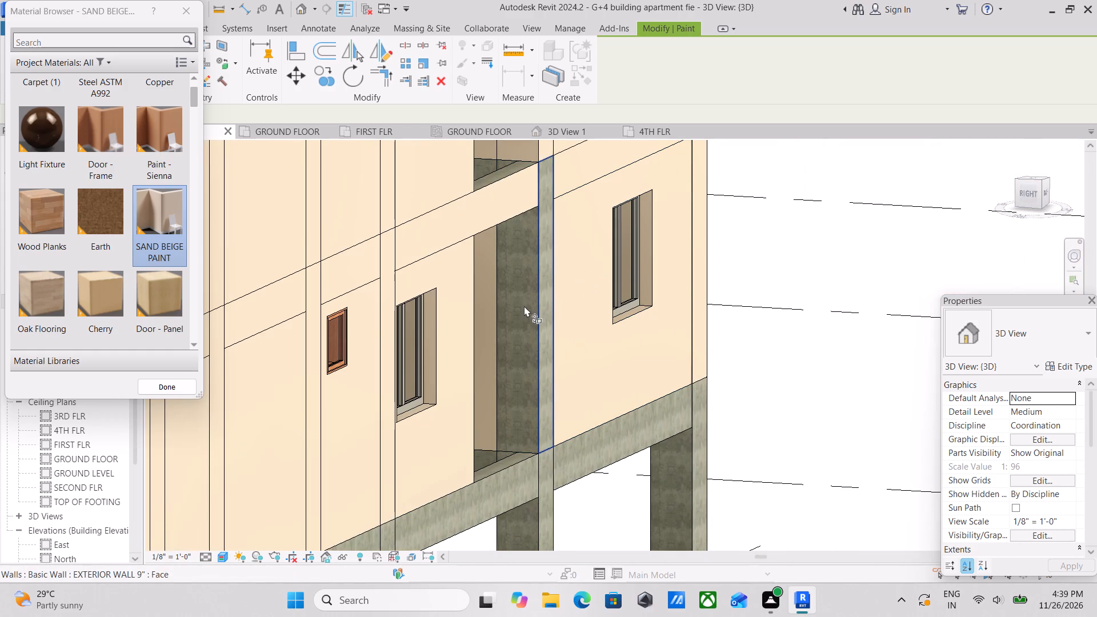
click(511, 304)
scroll(522, 299, up, 3)
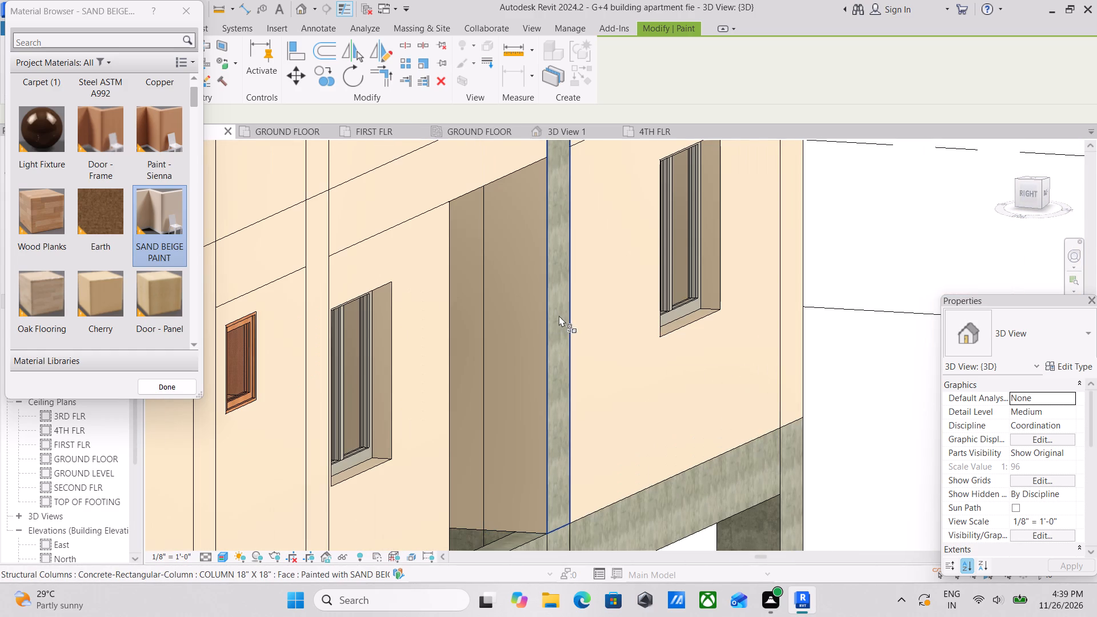
click(559, 315)
Paint the exposed top face of the beam at the first-floor recess opening with SAND BEIGE PAINT.
scroll(559, 315, down, 1)
middle_drag(559, 316, 555, 506)
click(497, 323)
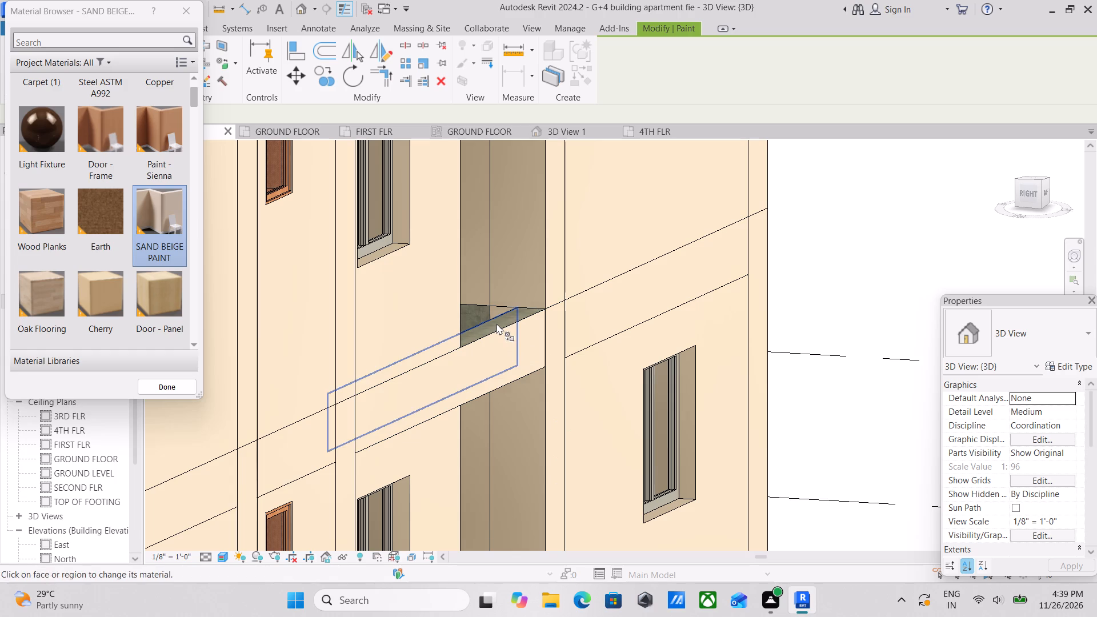
click(517, 314)
Inspect the building's front facade, including its balconies, columns and beams, for unpainted faces.
scroll(517, 314, down, 4)
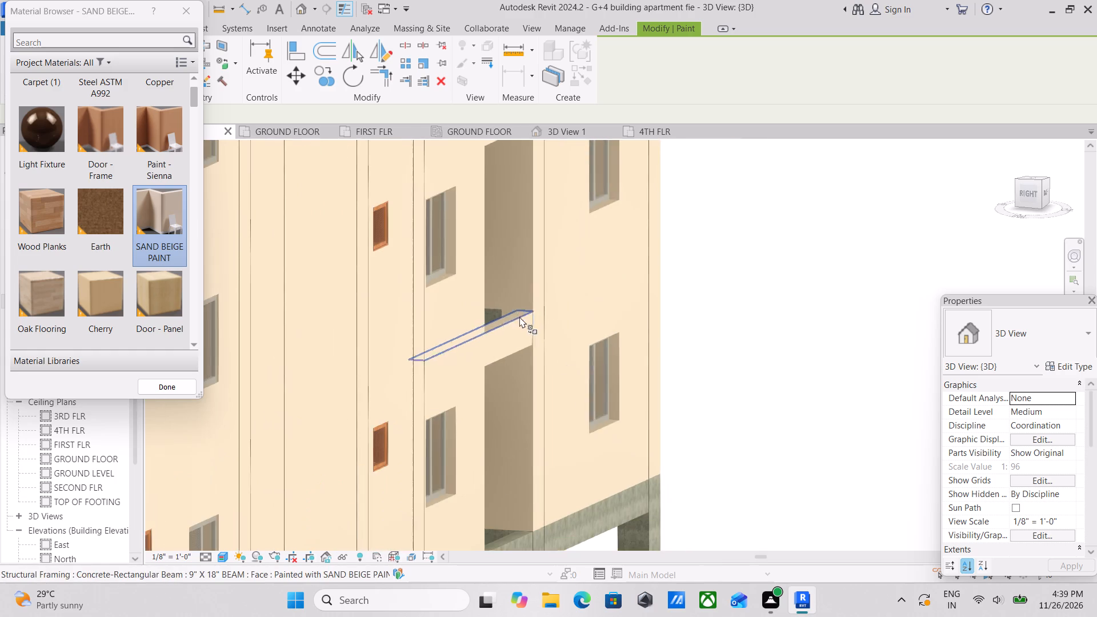
middle_drag(585, 426, 600, 334)
scroll(653, 400, down, 6)
scroll(562, 408, down, 3)
middle_drag(558, 408, 679, 401)
scroll(679, 401, up, 1)
scroll(679, 401, down, 2)
shift+middle_drag(679, 401, 727, 401)
shift+middle_drag(558, 427, 684, 370)
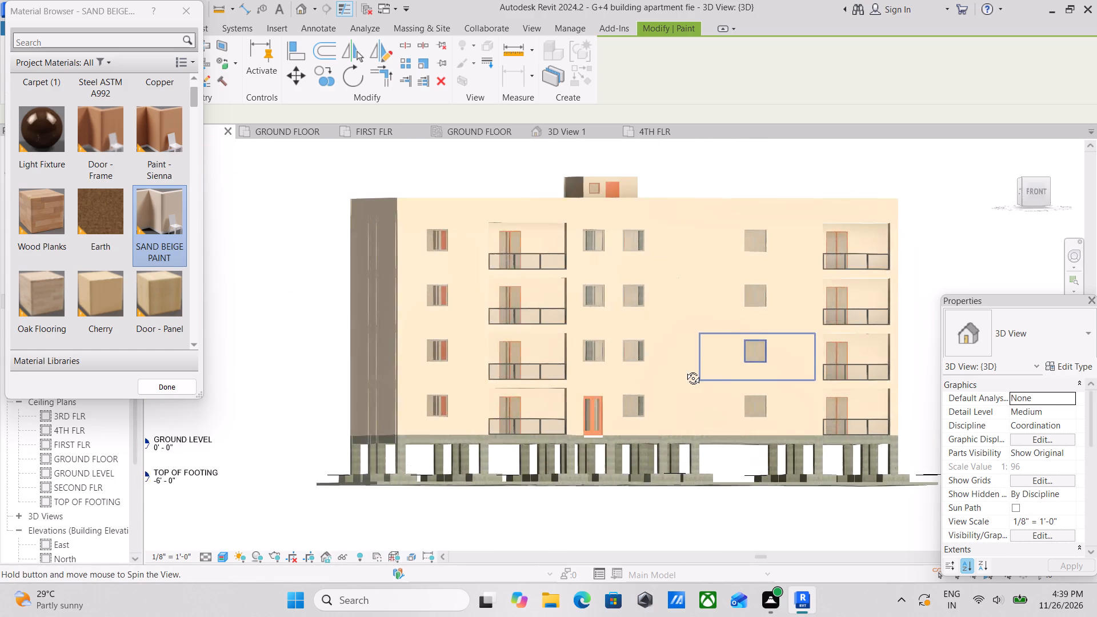
shift+middle_drag(684, 370, 696, 407)
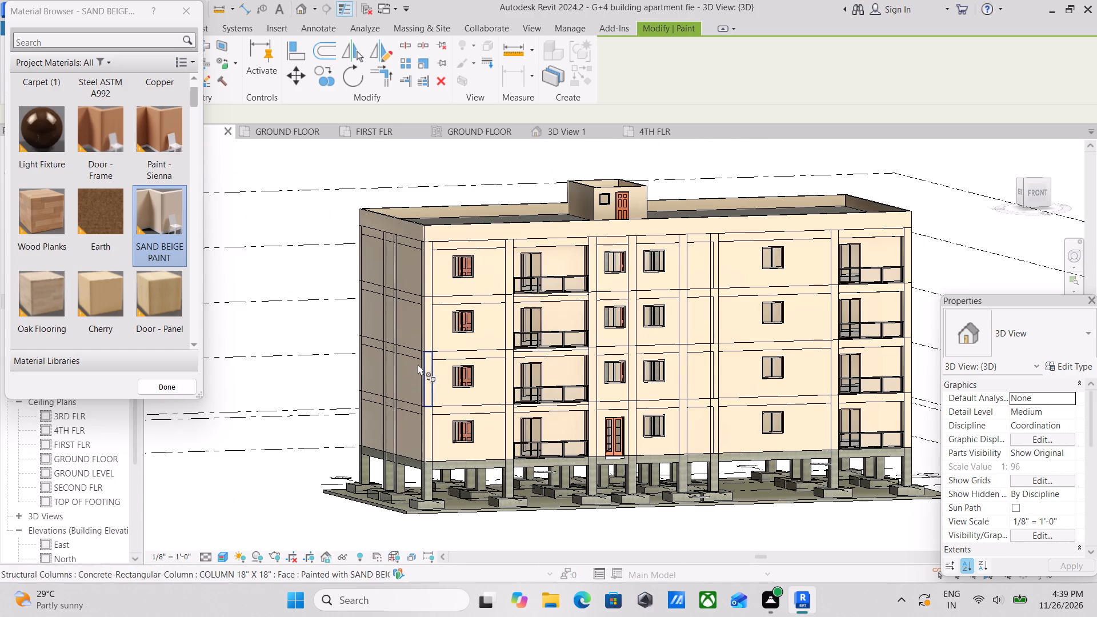
scroll(422, 362, down, 2)
scroll(451, 382, up, 2)
scroll(527, 370, up, 3)
middle_drag(662, 355, 594, 399)
scroll(594, 399, up, 2)
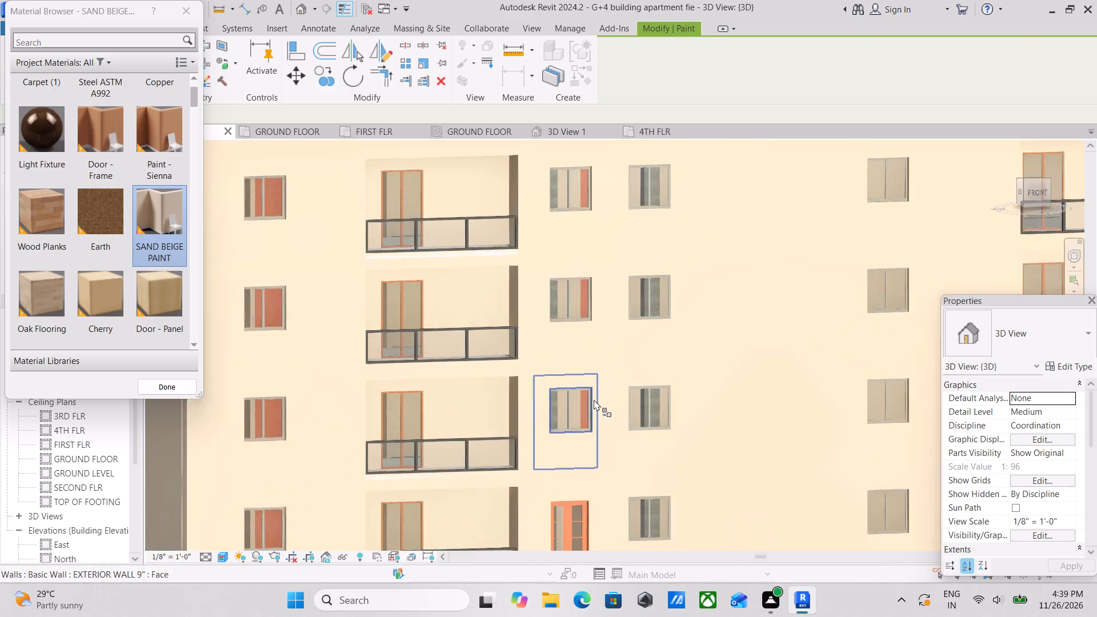
scroll(594, 399, up, 1)
scroll(627, 386, down, 3)
middle_drag(626, 385, 518, 368)
scroll(574, 362, down, 2)
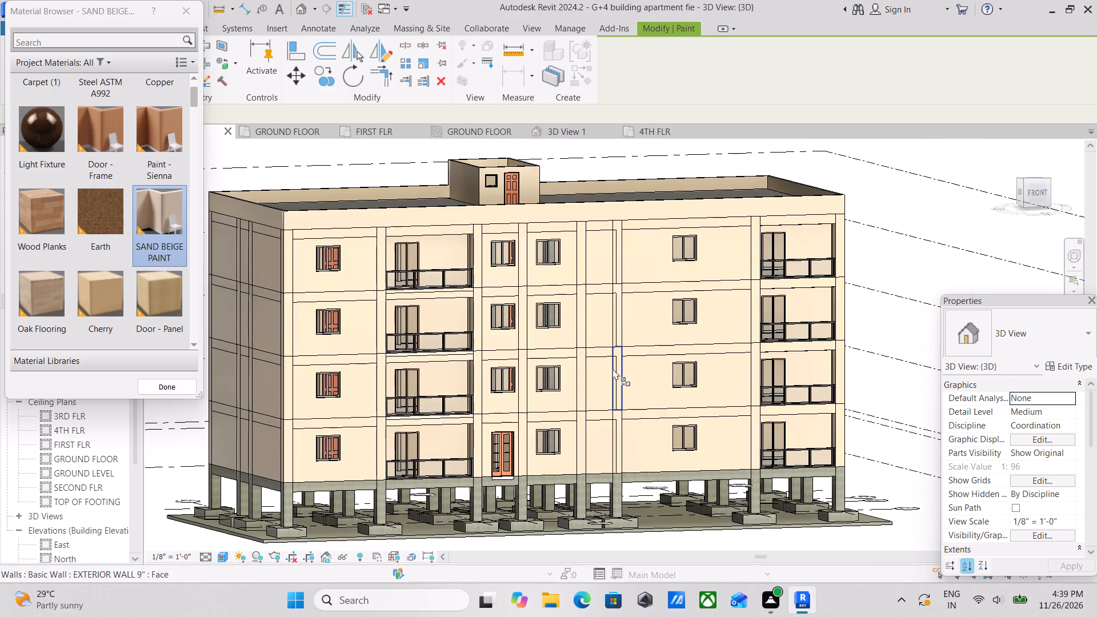
scroll(575, 369, down, 7)
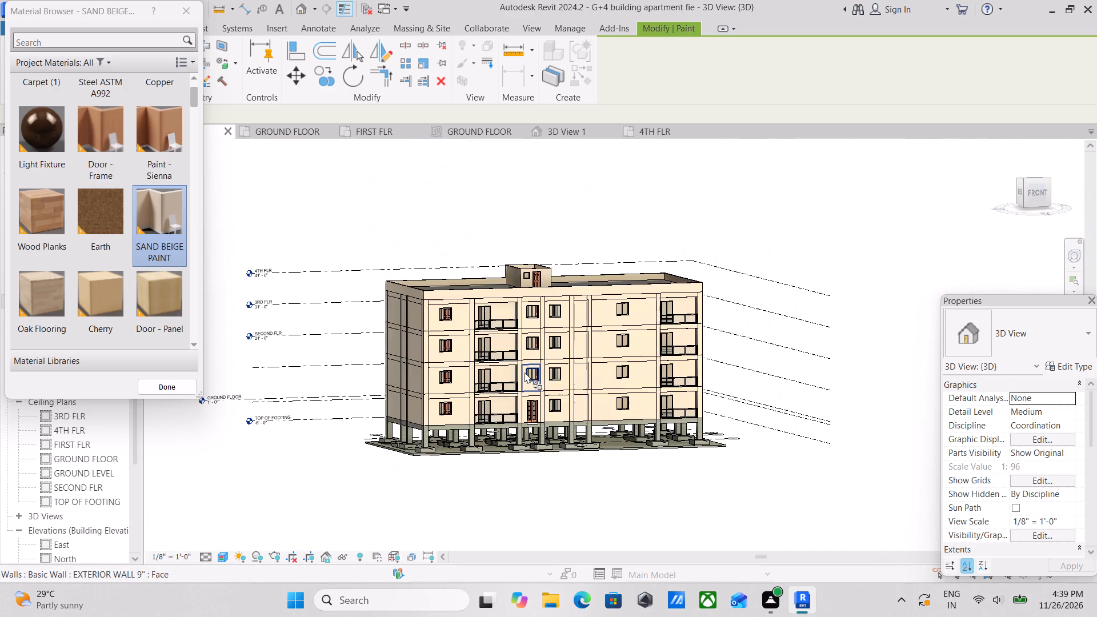
Inspect the side and rear facades, including the window recesses and their columns and beams, for unpainted concrete faces.
shift+middle_drag(620, 360, 353, 397)
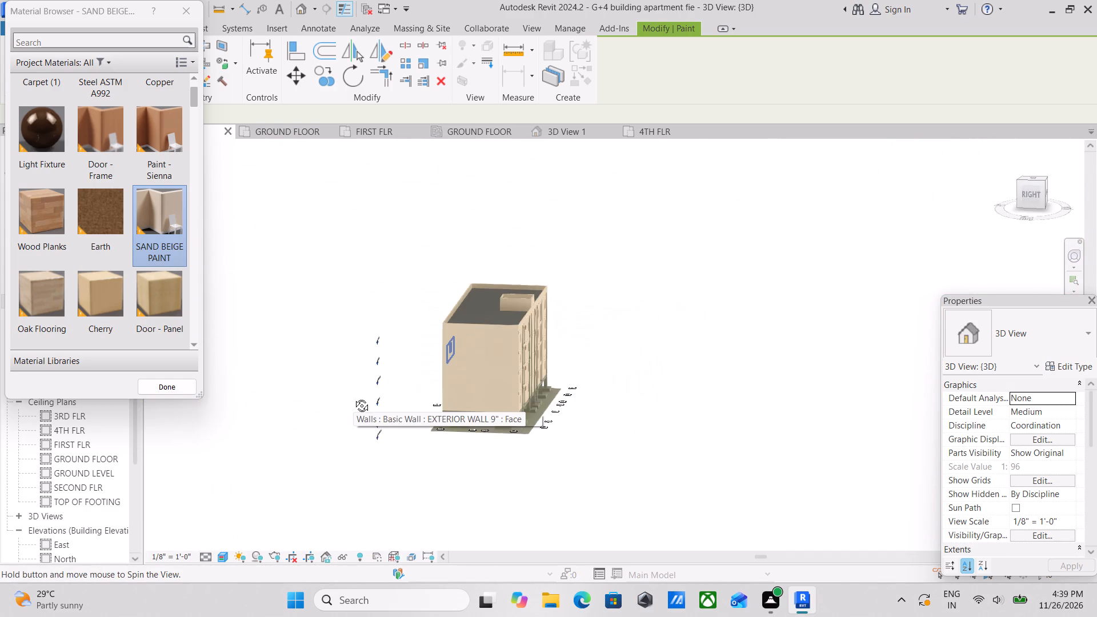
shift+middle_drag(353, 397, 719, 423)
shift+middle_drag(612, 428, 716, 406)
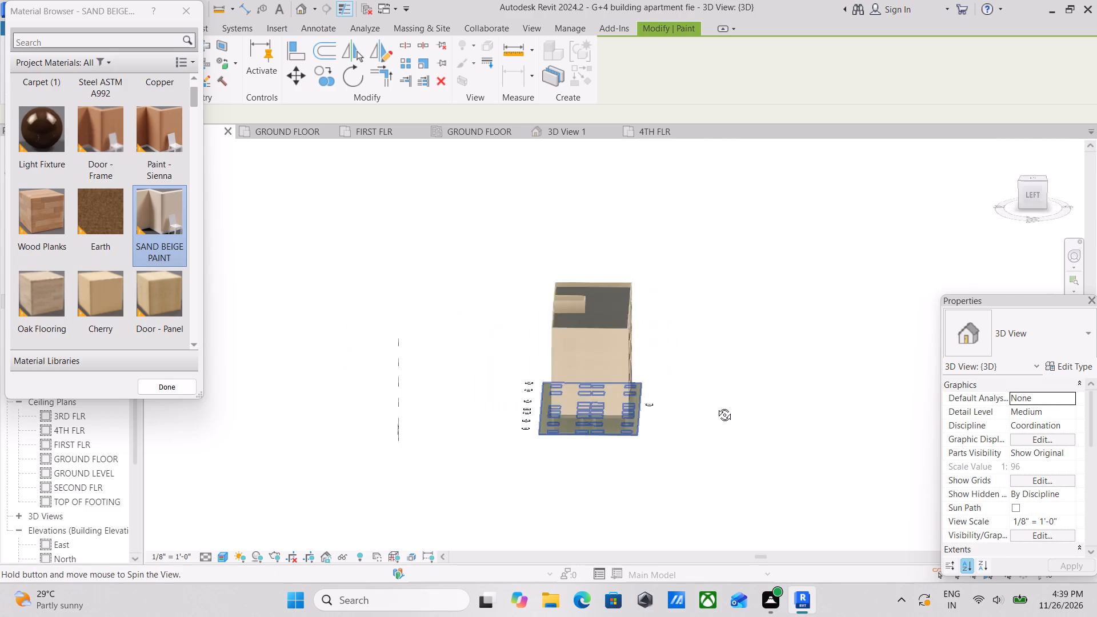
shift+middle_drag(716, 406, 741, 405)
scroll(623, 387, up, 3)
shift+middle_drag(533, 374, 671, 364)
shift+scroll(671, 364, up, 1)
scroll(497, 358, up, 4)
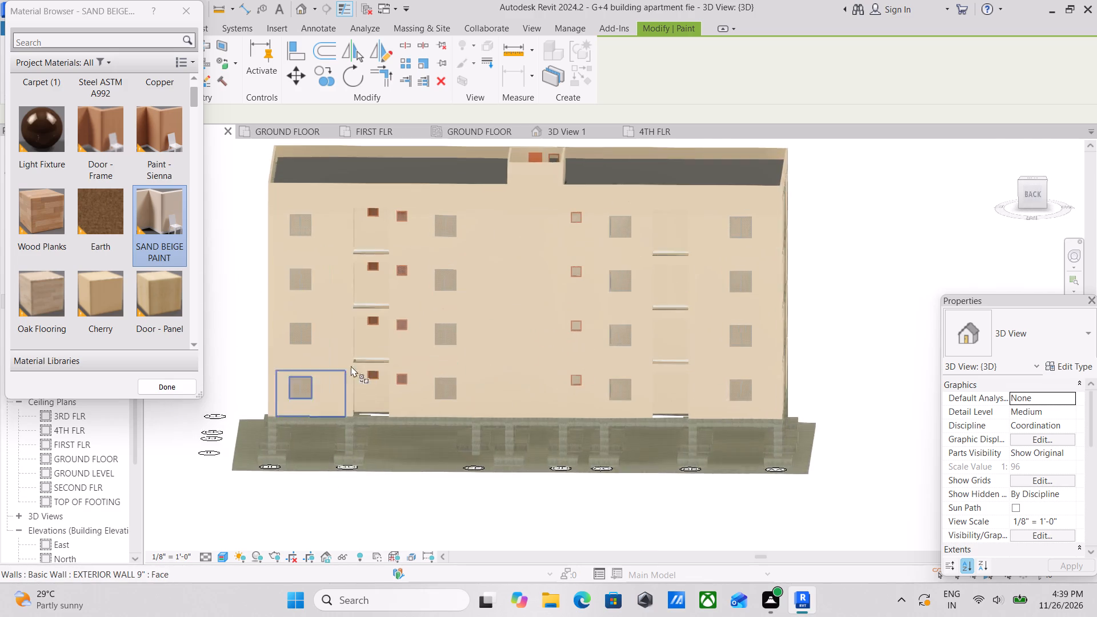
shift+middle_drag(352, 365, 470, 423)
shift+middle_drag(470, 423, 461, 424)
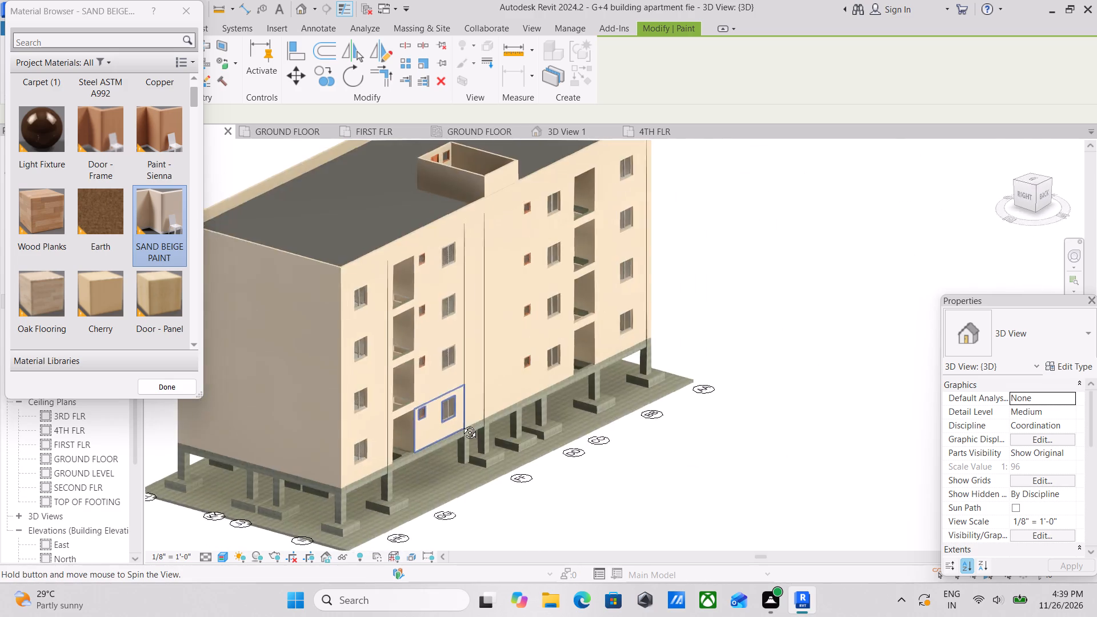
shift+middle_drag(461, 424, 338, 454)
scroll(343, 447, up, 10)
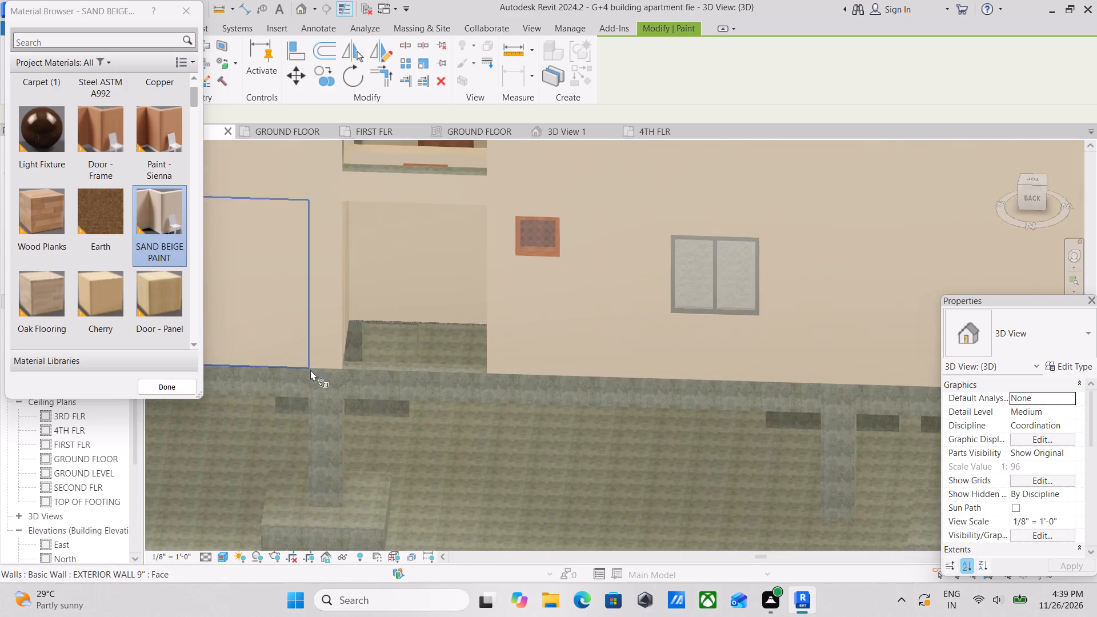
shift+scroll(354, 343, down, 2)
shift+middle_drag(389, 332, 464, 285)
scroll(464, 285, down, 2)
shift+middle_drag(466, 288, 502, 298)
scroll(522, 294, down, 1)
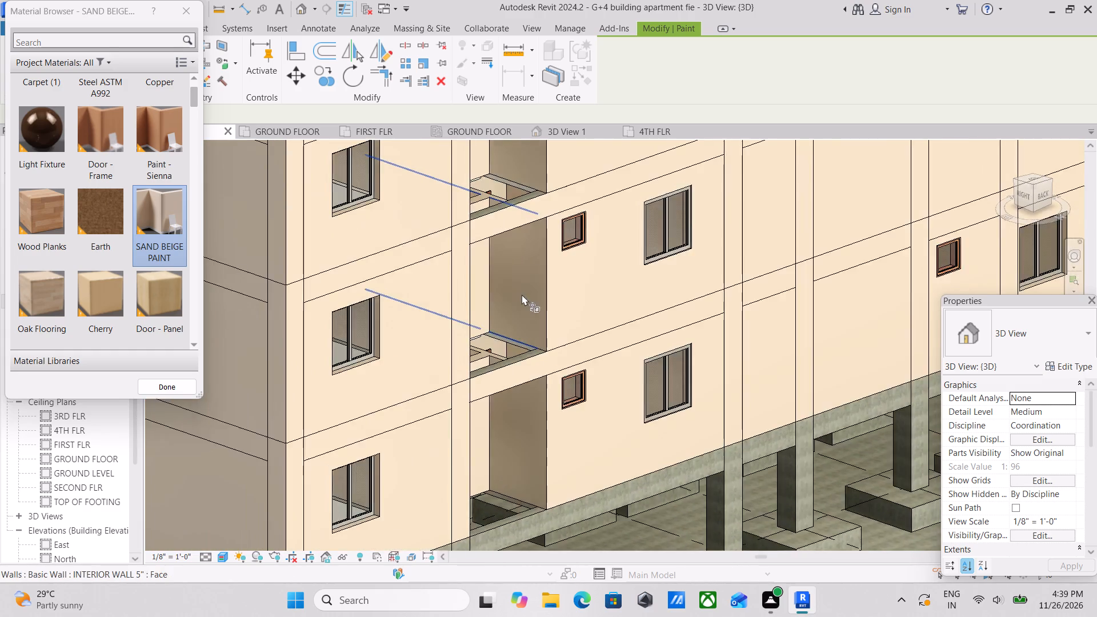
shift+middle_drag(520, 294, 350, 237)
middle_drag(494, 264, 503, 328)
key(Down)
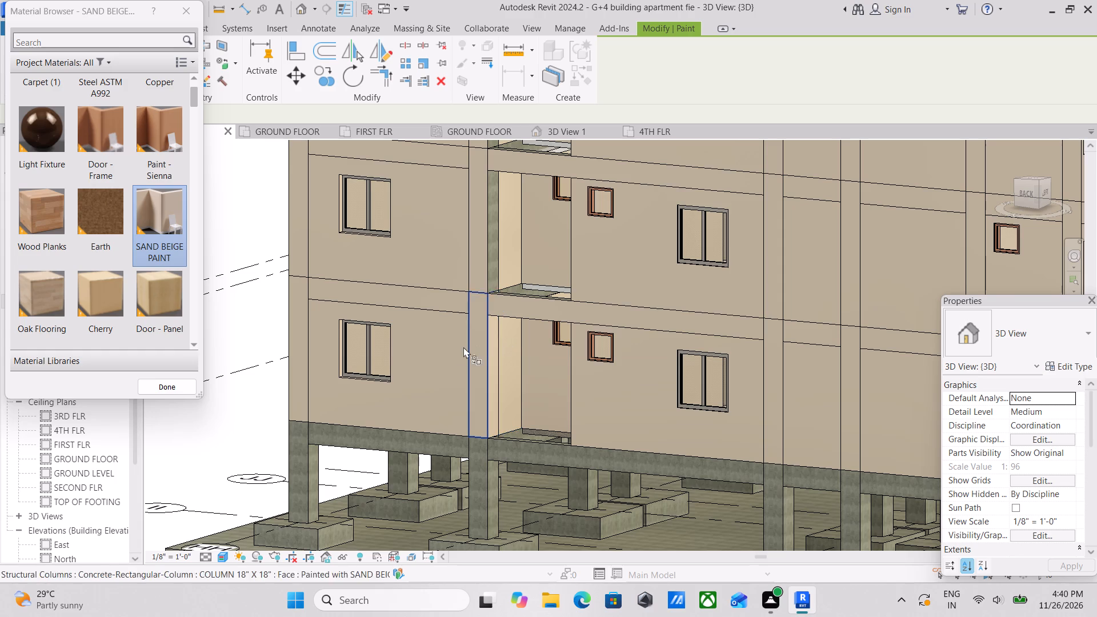
Paint the concrete column side faces inside the second- and third-floor recesses on the rear facade with SAND BEIGE PAINT.
scroll(451, 293, down, 1)
middle_drag(451, 325, 461, 378)
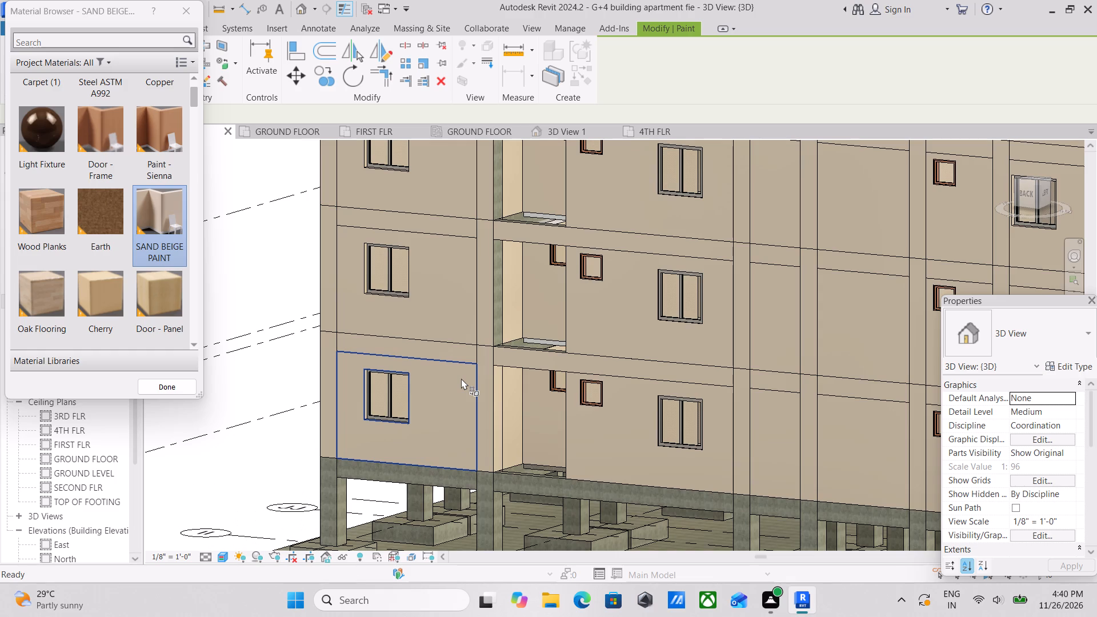
scroll(461, 378, down, 4)
scroll(550, 371, down, 3)
scroll(495, 327, up, 2)
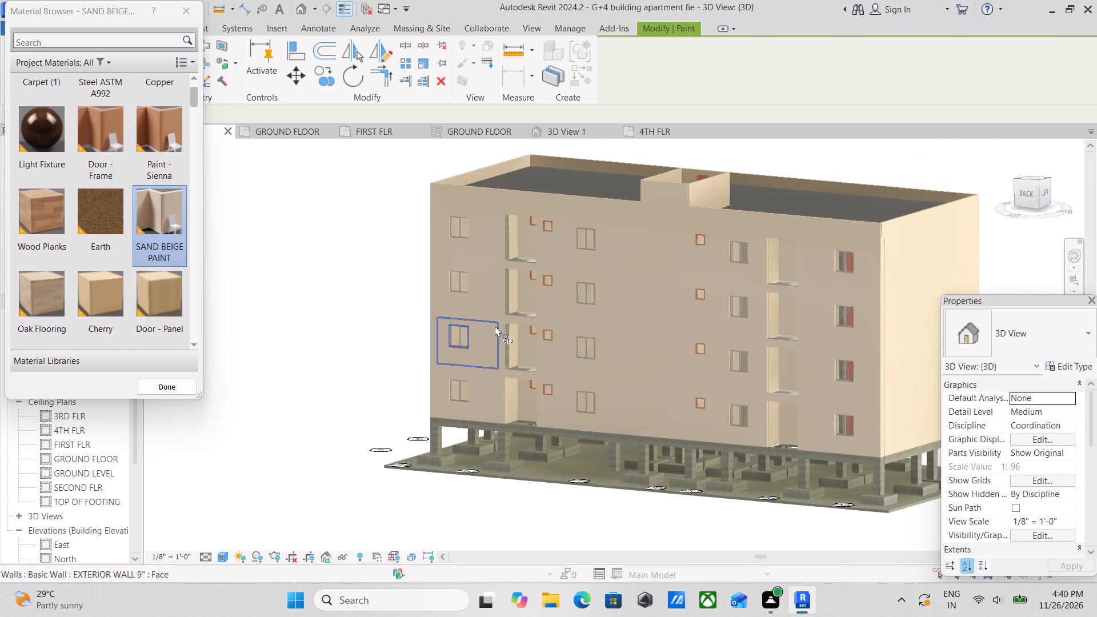
scroll(495, 326, up, 14)
click(468, 327)
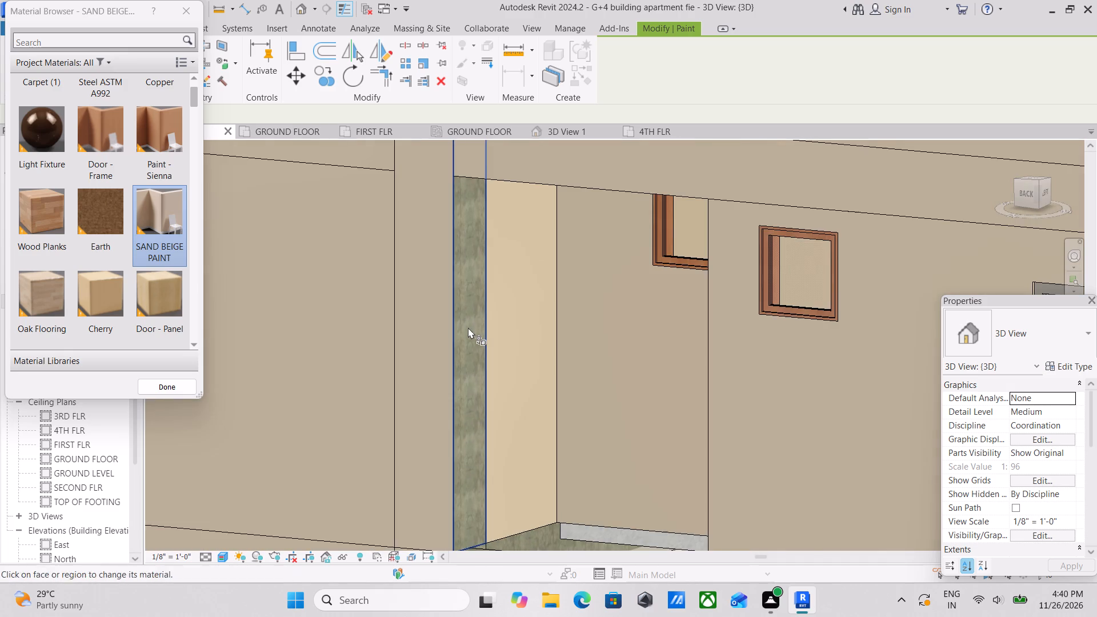
middle_drag(454, 332, 447, 490)
middle_drag(447, 379, 449, 494)
click(460, 271)
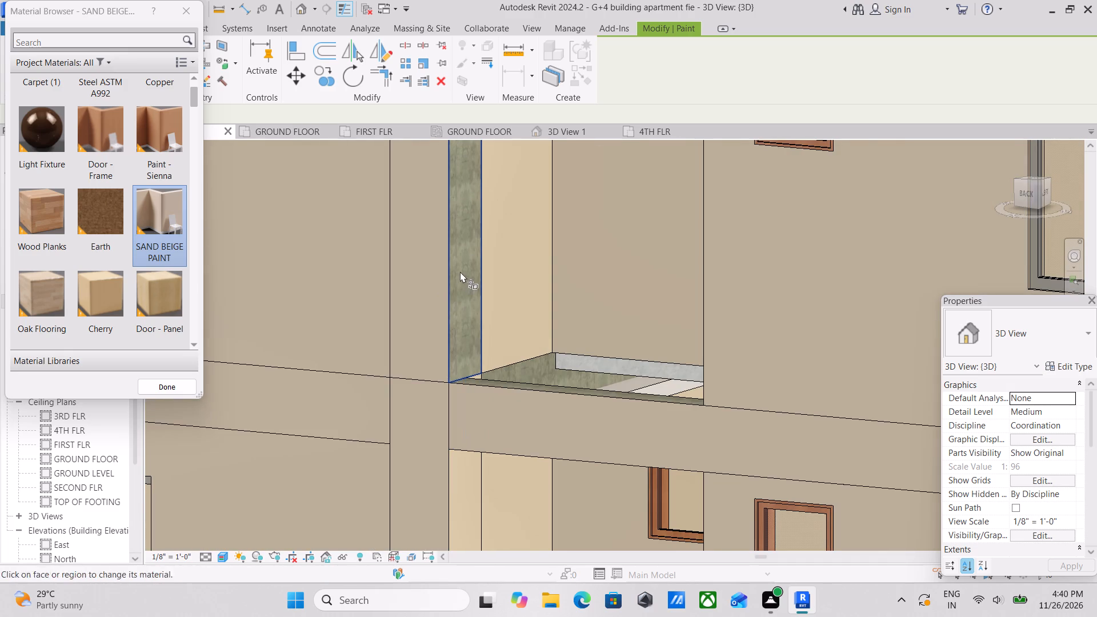
Paint the exposed beam top strip and inner concrete side face at the third-floor rear recess with SAND BEIGE PAINT, and exit Paint.
scroll(494, 358, up, 3)
click(535, 394)
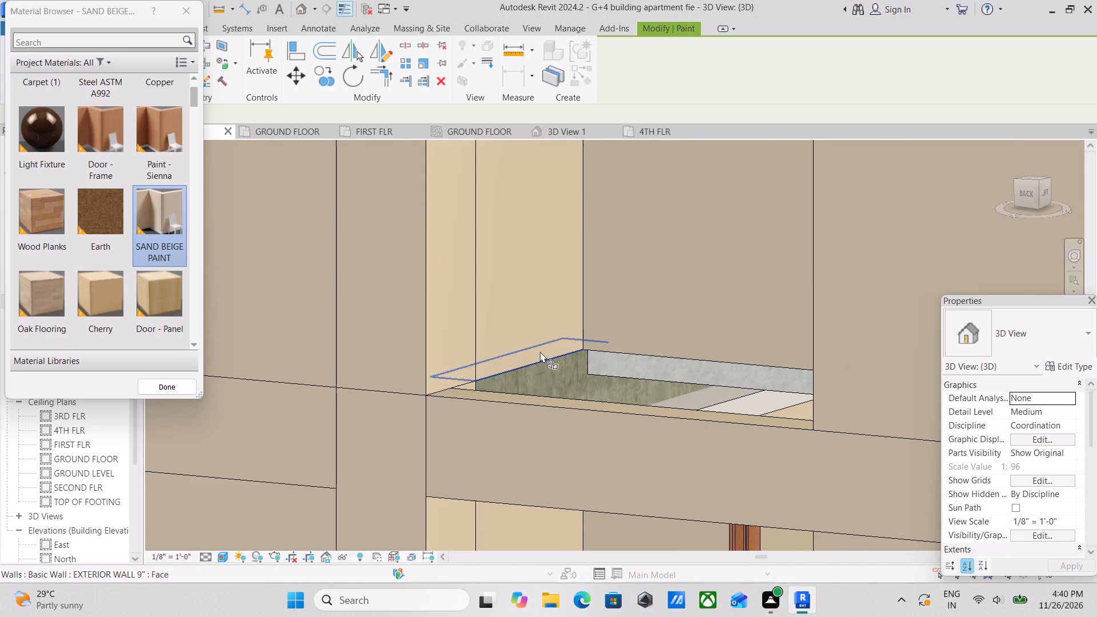
click(538, 378)
scroll(538, 378, down, 3)
middle_drag(538, 378, 530, 279)
scroll(611, 374, down, 2)
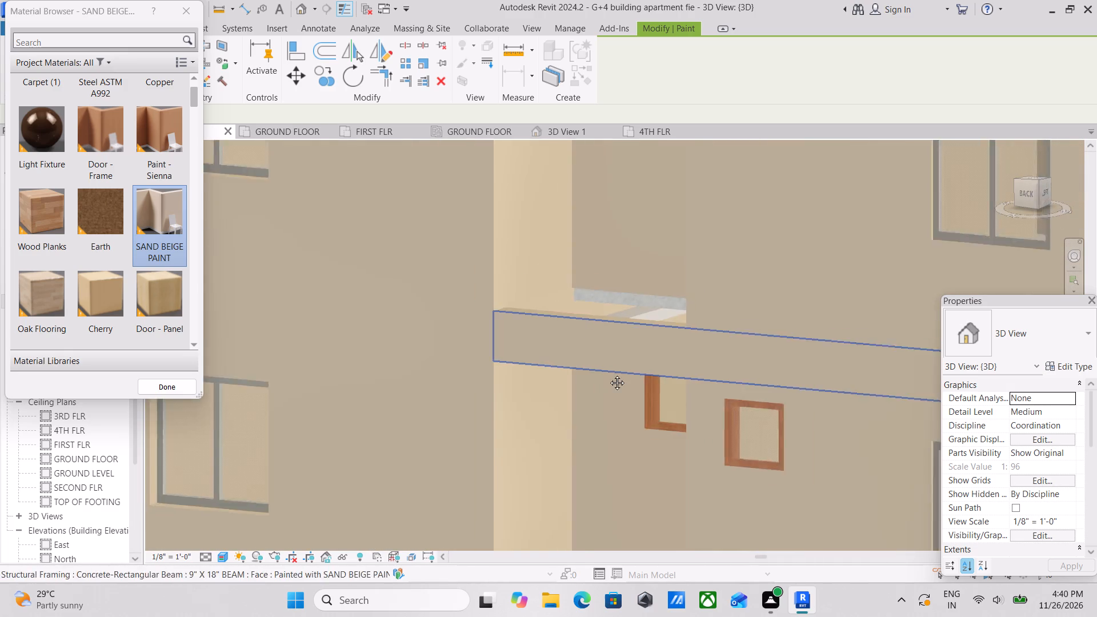
middle_drag(609, 374, 563, 254)
scroll(608, 374, down, 1)
scroll(558, 320, down, 2)
middle_drag(556, 341, 553, 411)
scroll(579, 275, up, 3)
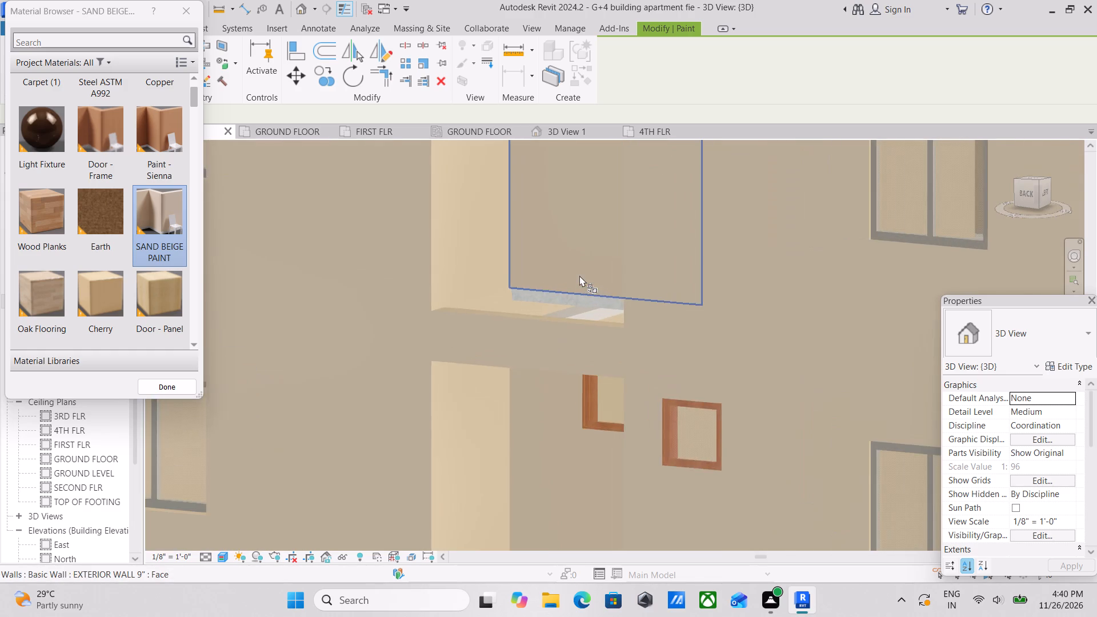
key(Escape)
key(Escape)
key(Escape)
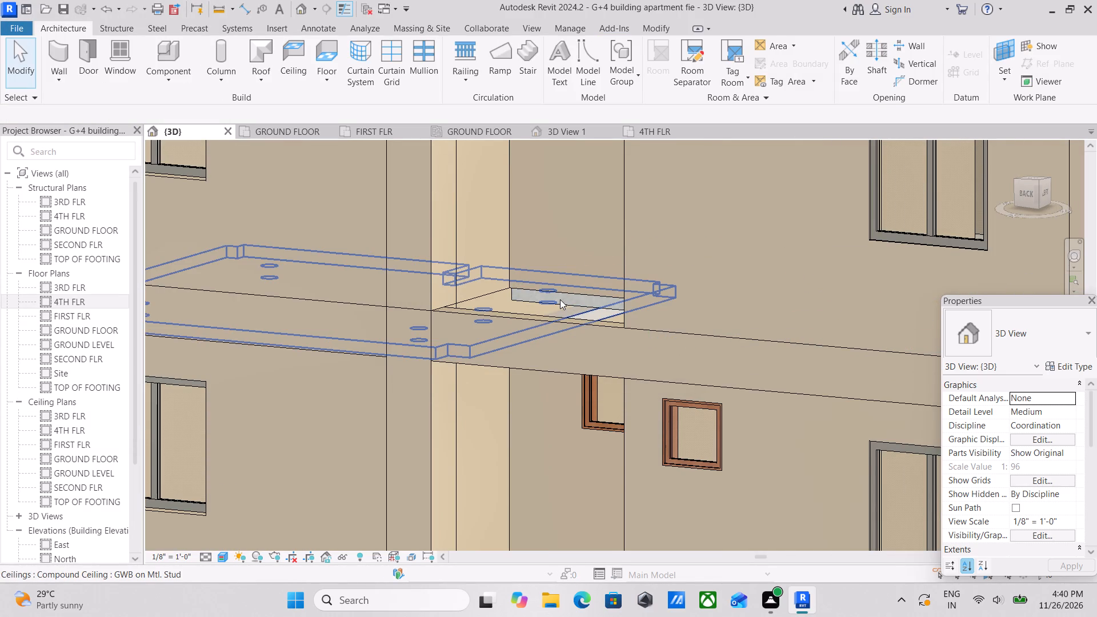
Set the height offset of the white MARBLE FLOORING 6" 2 floor on level 3RD FLR to 0' 6".
click(560, 299)
scroll(560, 299, up, 2)
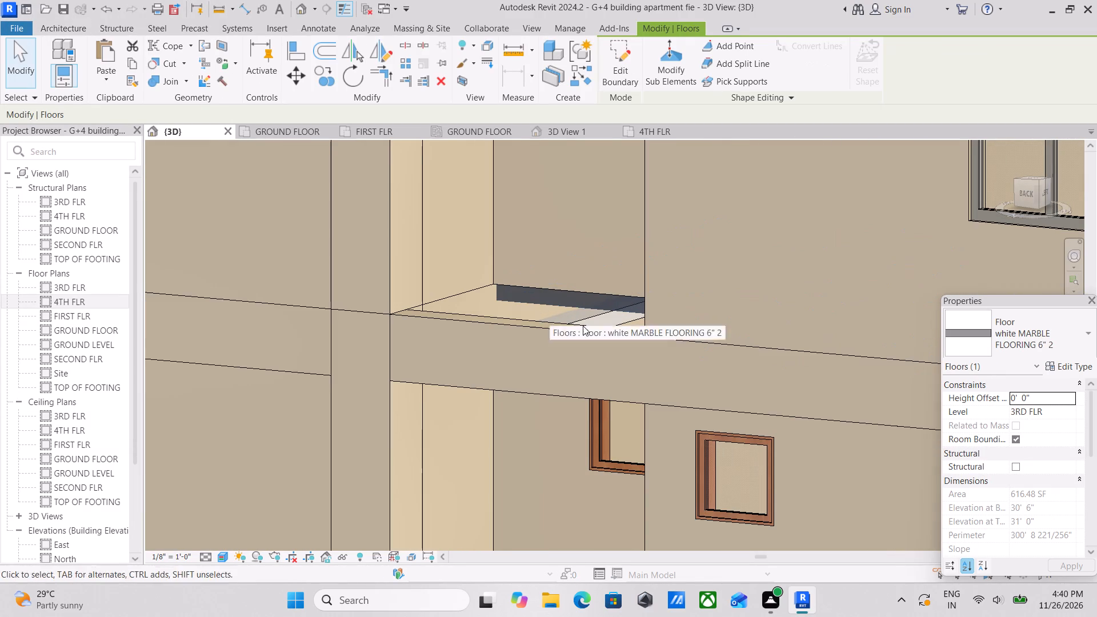
click(1043, 398)
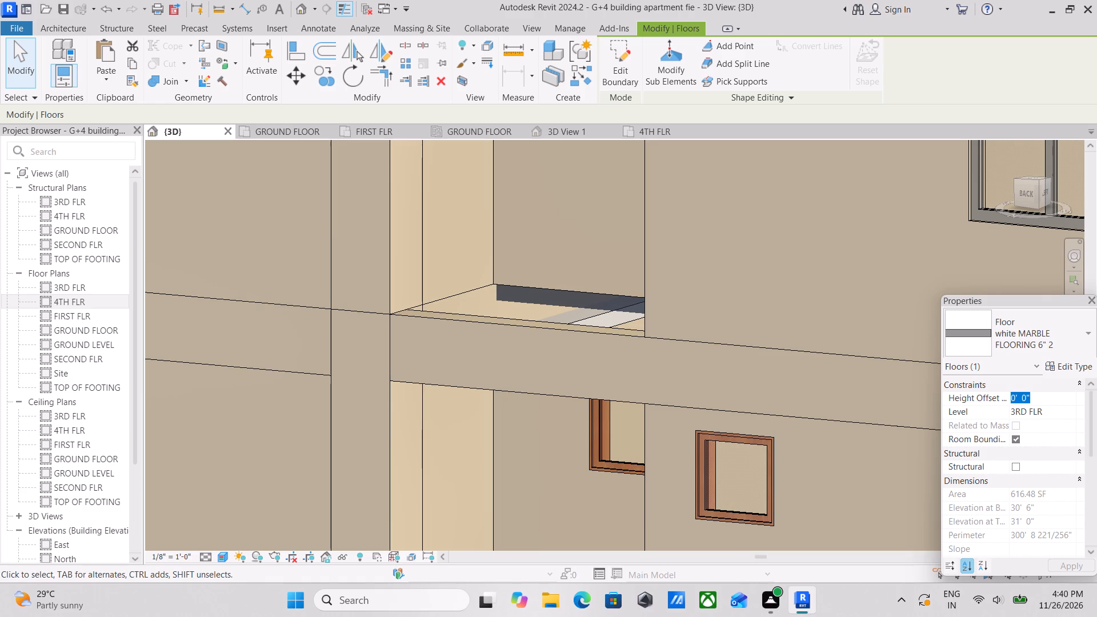
key(6)
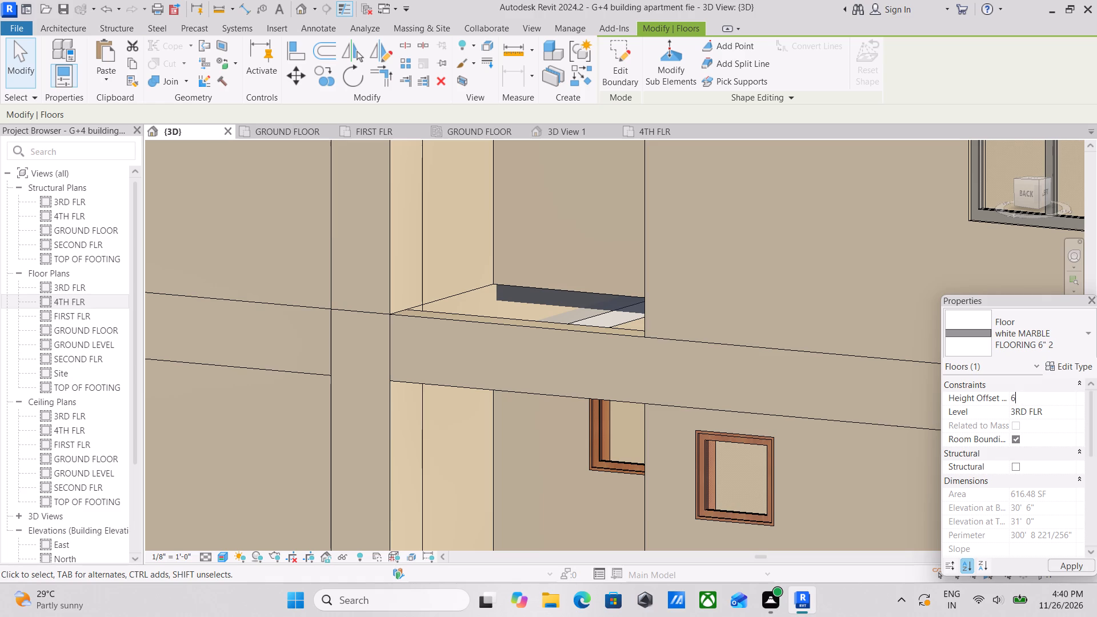
key(shift+quotedbl)
key(Return)
scroll(542, 303, down, 2)
key(Escape)
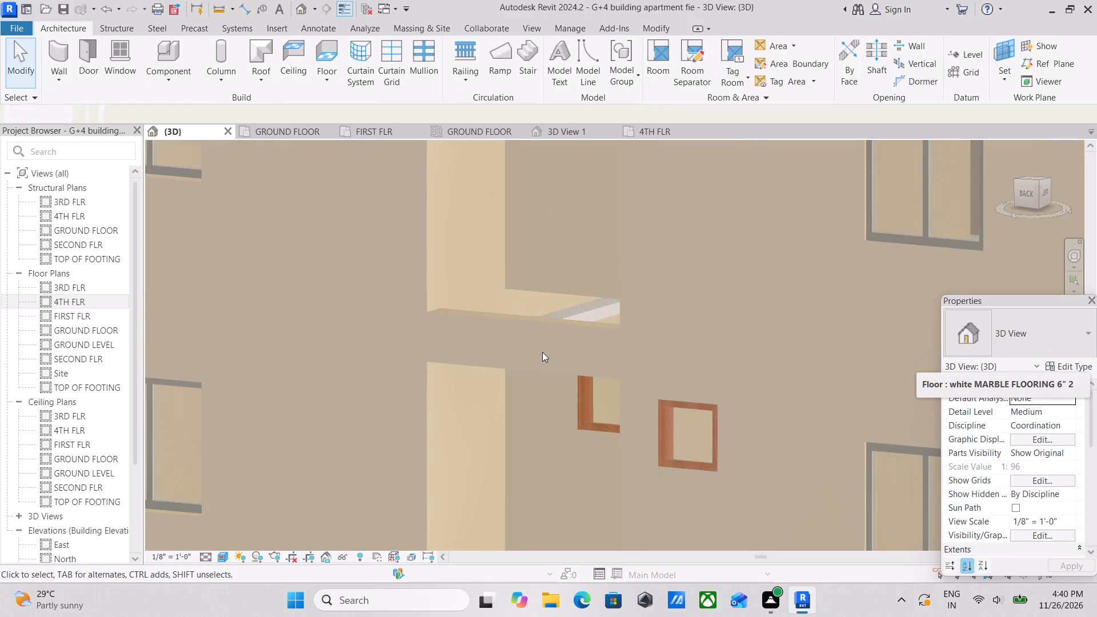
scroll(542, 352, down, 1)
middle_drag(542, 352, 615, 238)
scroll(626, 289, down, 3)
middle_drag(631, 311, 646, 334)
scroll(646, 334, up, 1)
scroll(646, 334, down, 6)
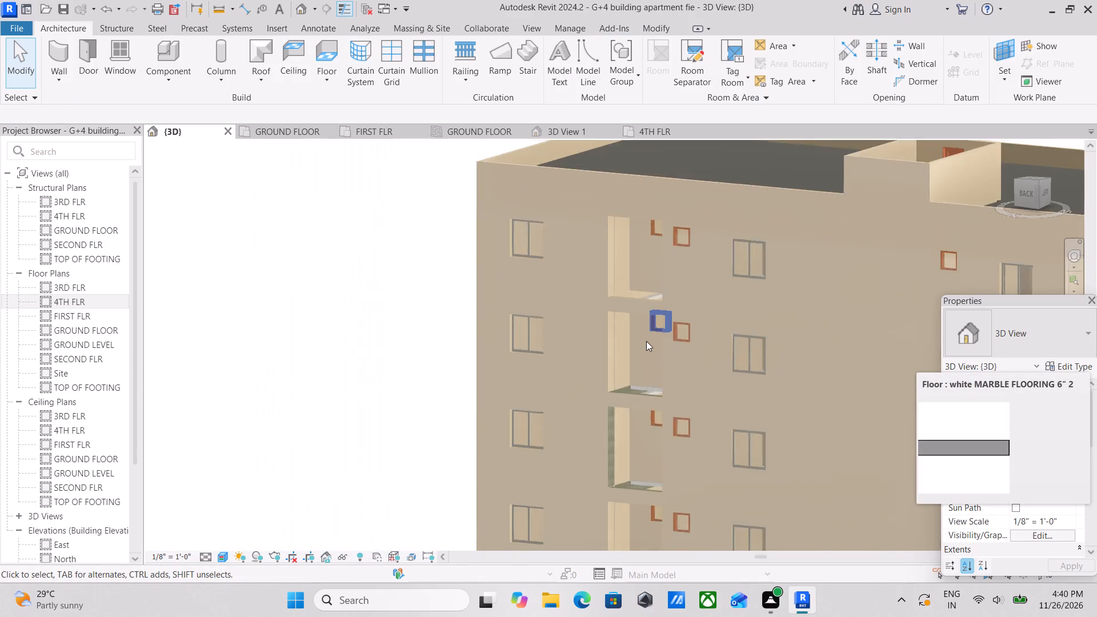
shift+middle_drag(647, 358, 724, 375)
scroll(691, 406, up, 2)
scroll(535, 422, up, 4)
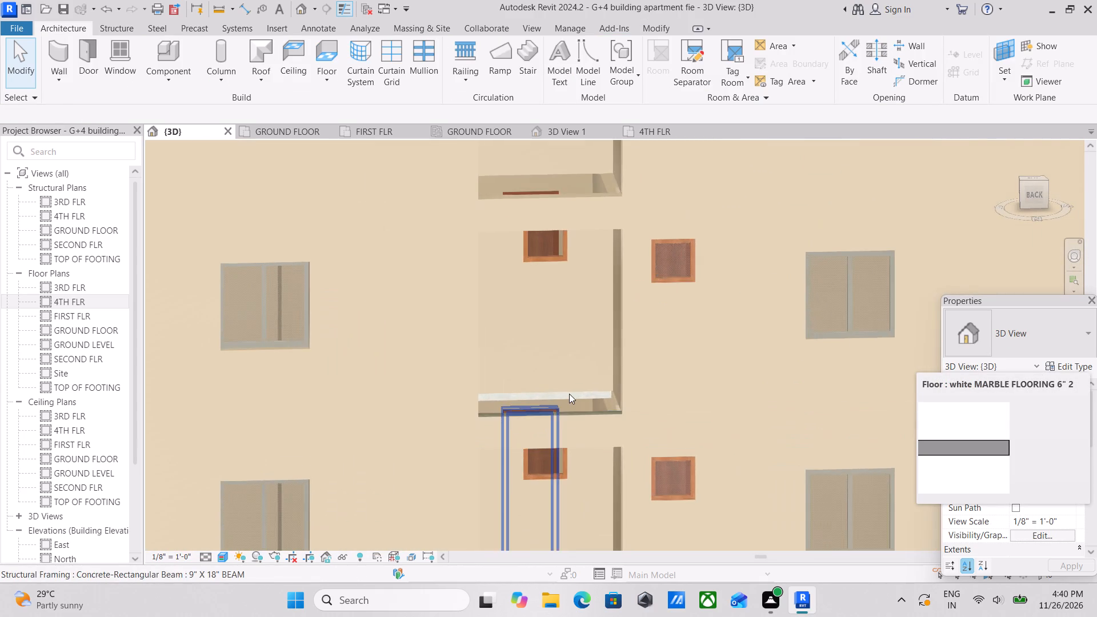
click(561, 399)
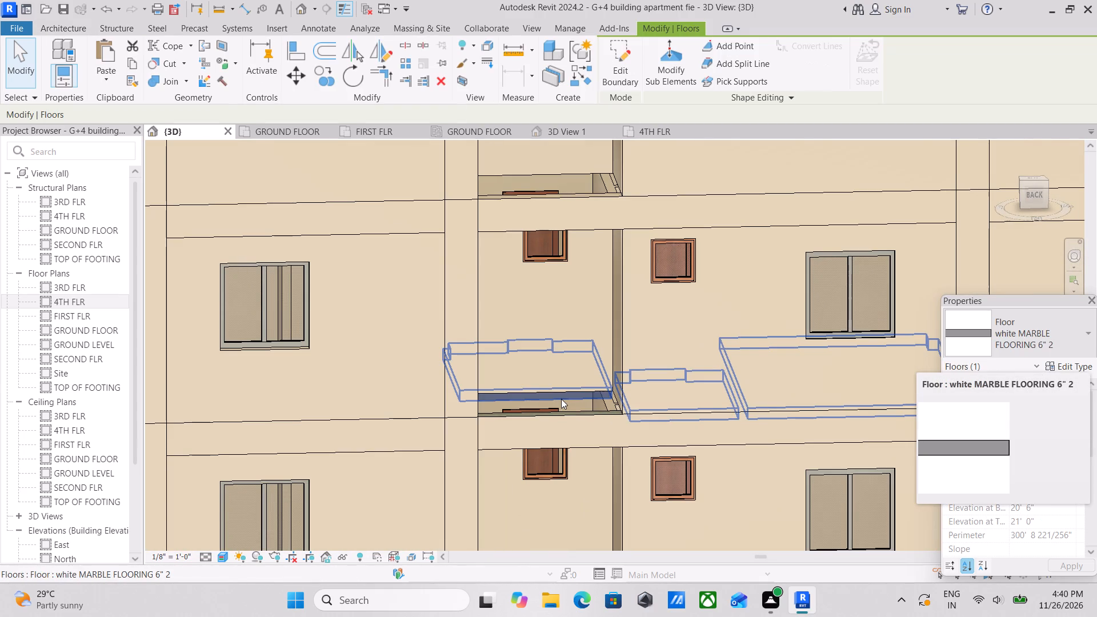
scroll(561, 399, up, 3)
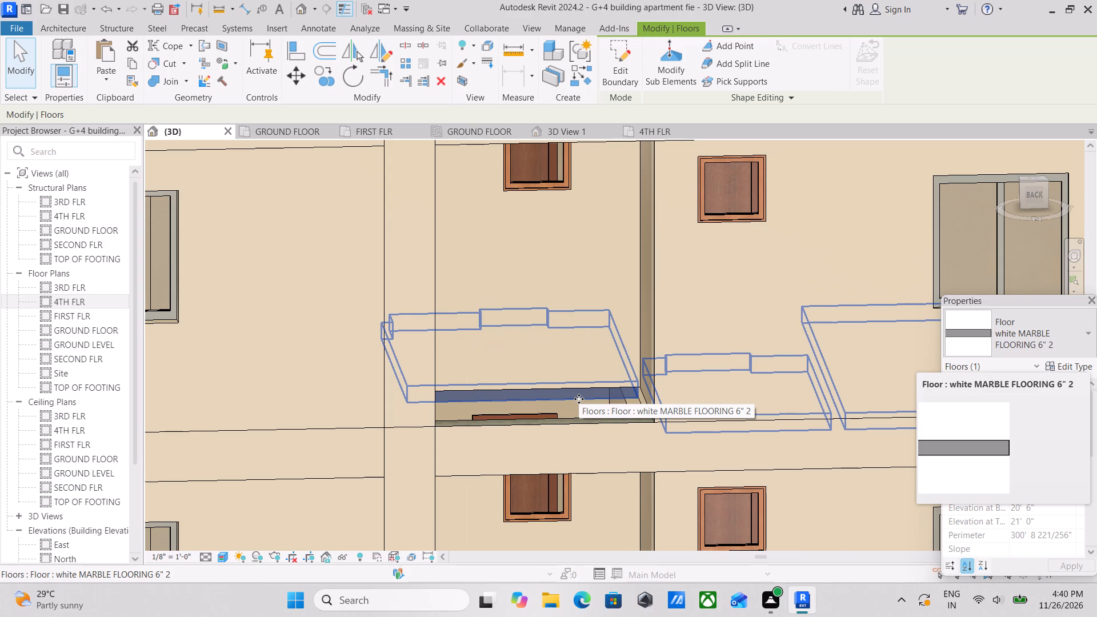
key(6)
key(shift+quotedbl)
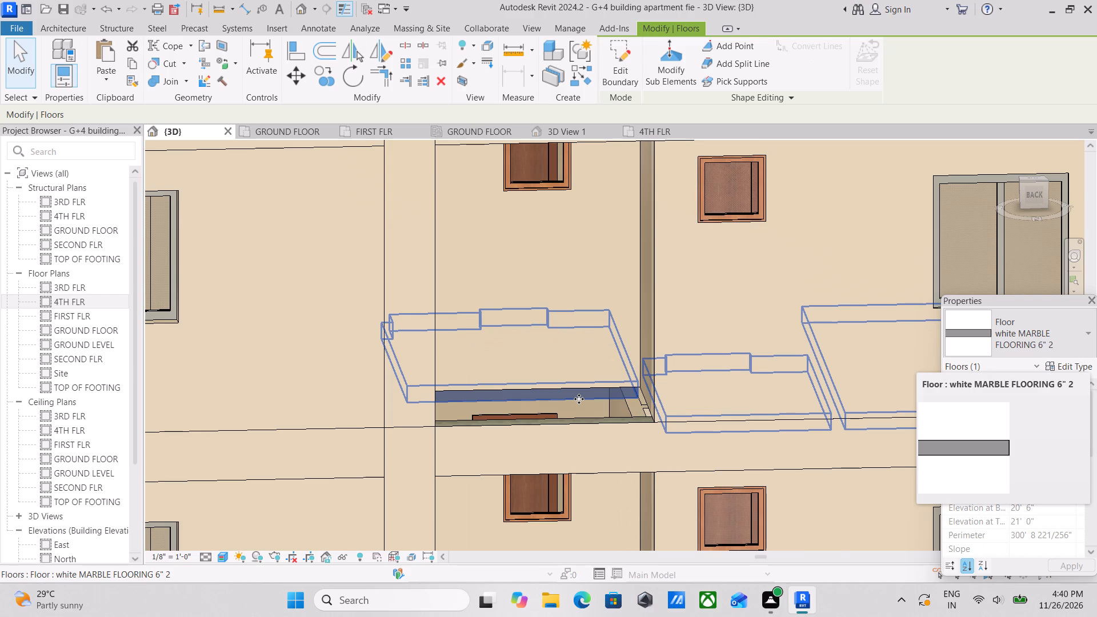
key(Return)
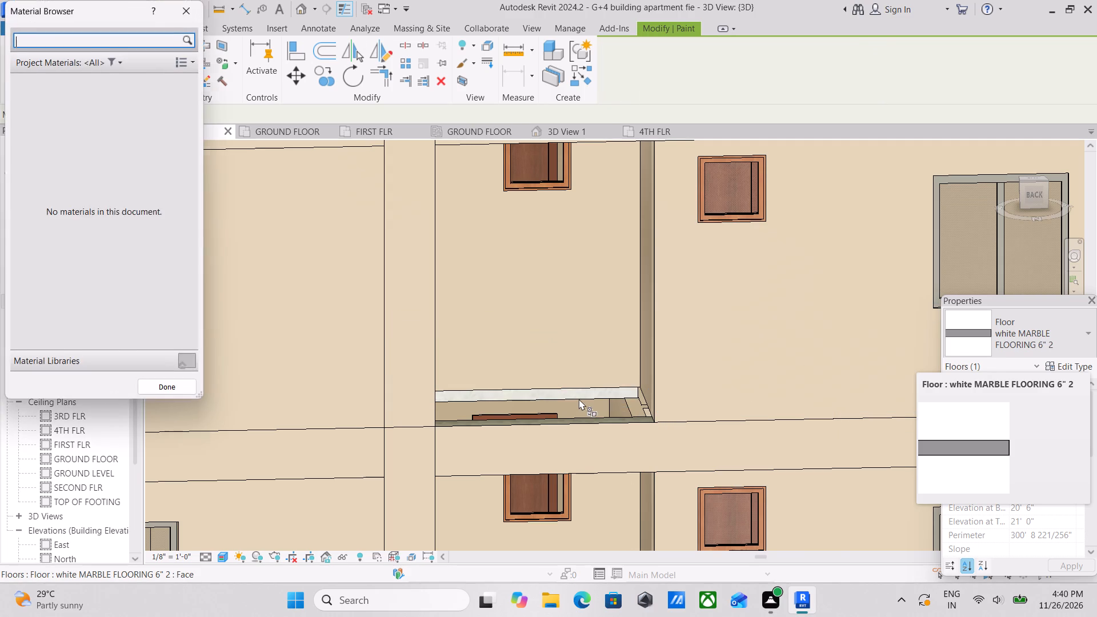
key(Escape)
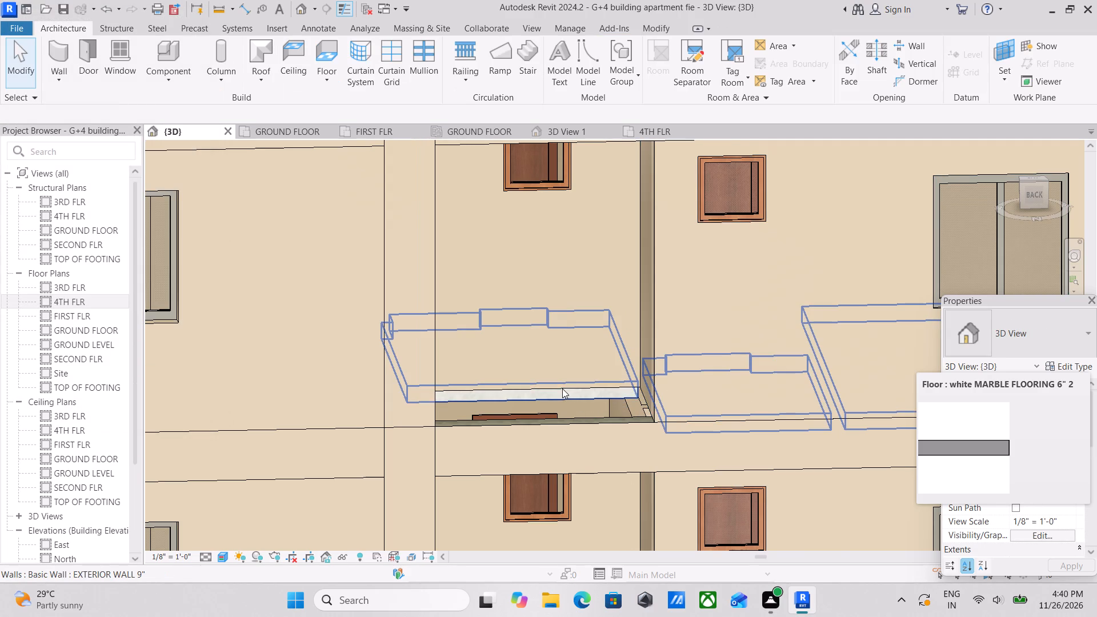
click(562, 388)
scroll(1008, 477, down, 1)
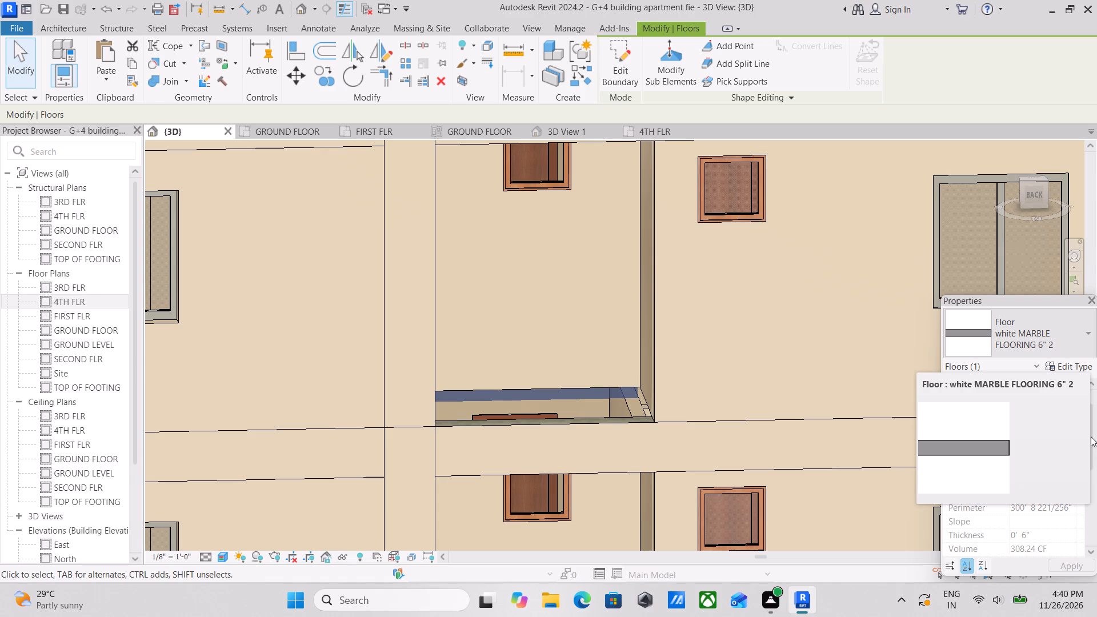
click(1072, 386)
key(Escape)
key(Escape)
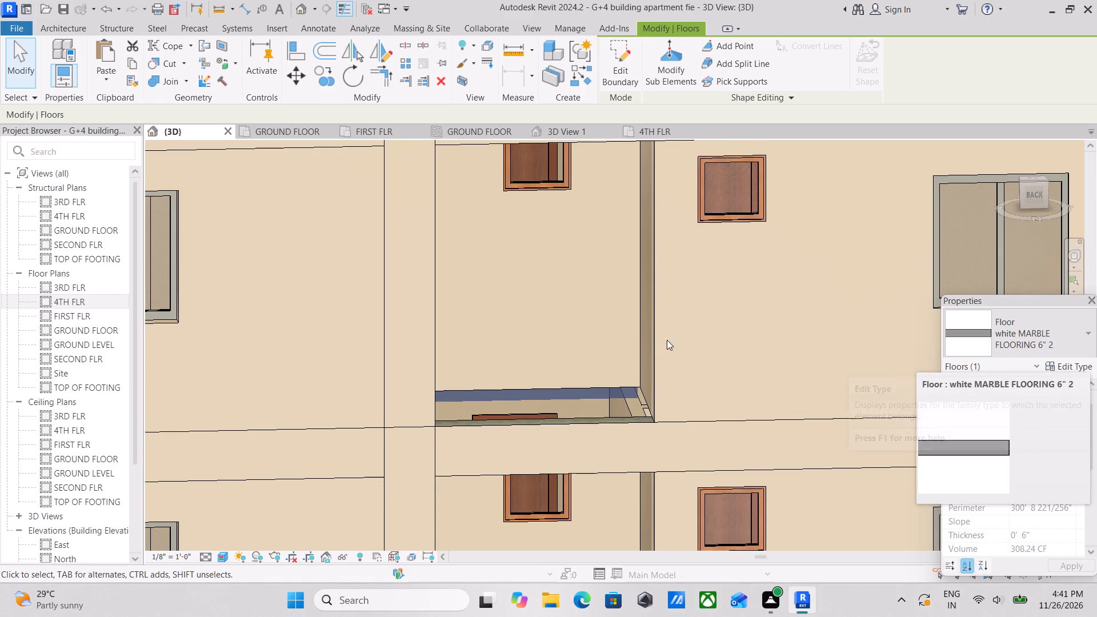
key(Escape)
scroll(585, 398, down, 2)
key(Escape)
Set the height offset of the white MARBLE FLOORING 6" 2 floor on level SECOND FLR to 0' 6".
click(527, 393)
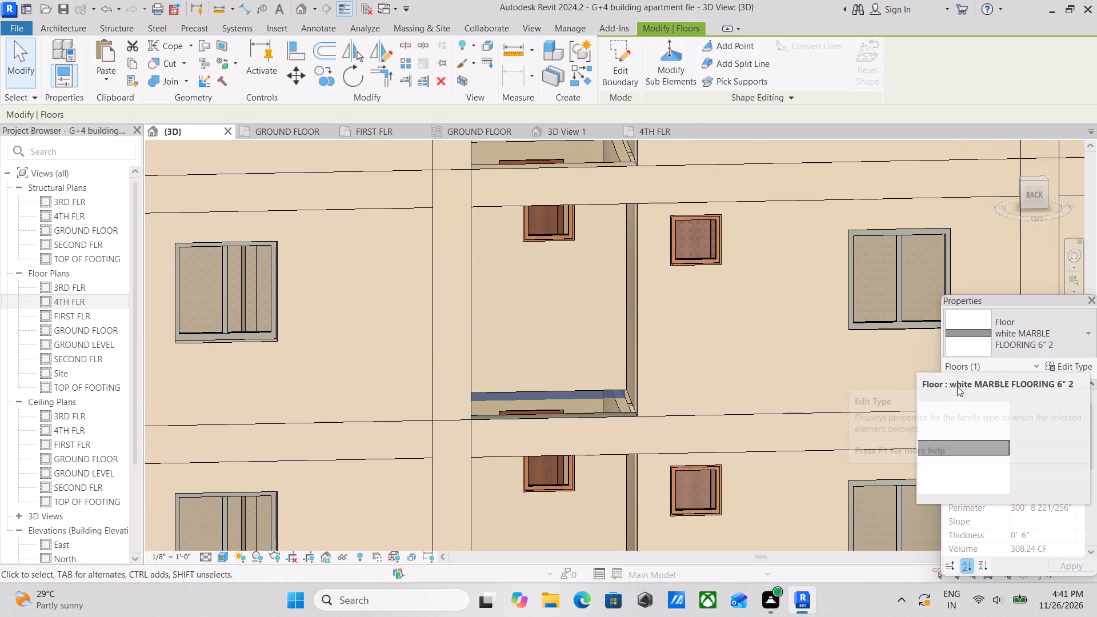
scroll(1024, 520, down, 2)
scroll(1031, 514, up, 2)
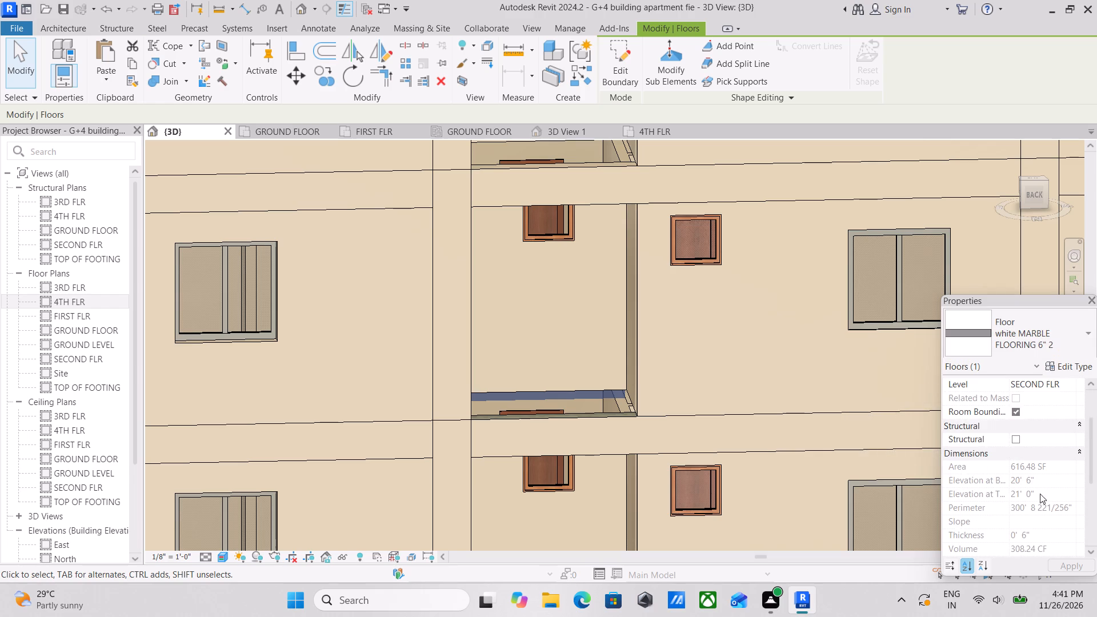
scroll(1041, 480, up, 2)
click(1042, 392)
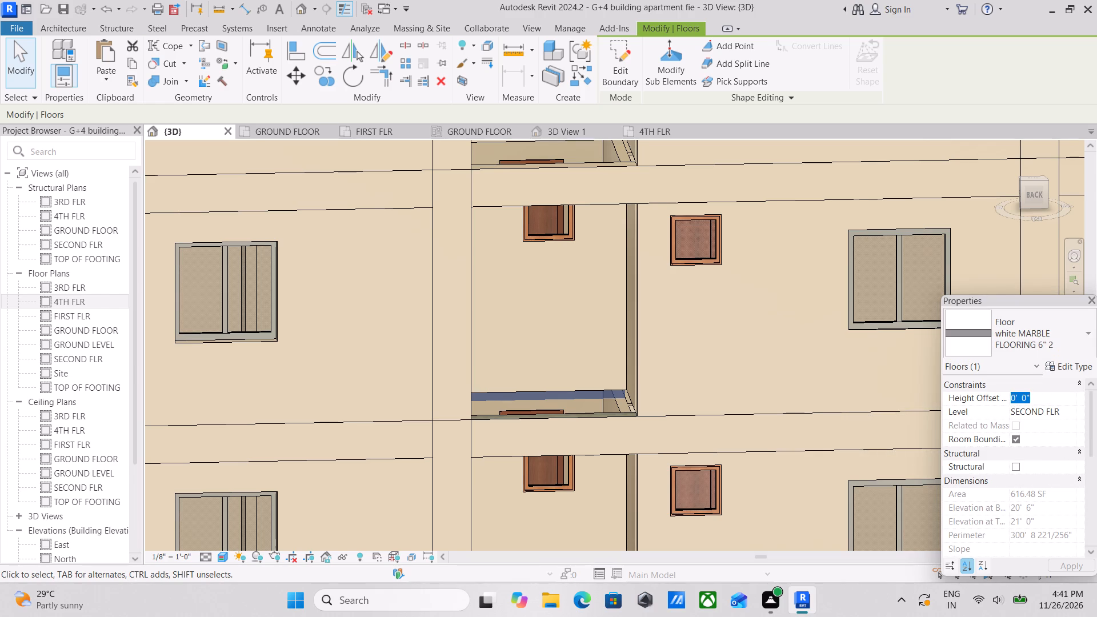
key(6)
key(shift+quotedbl)
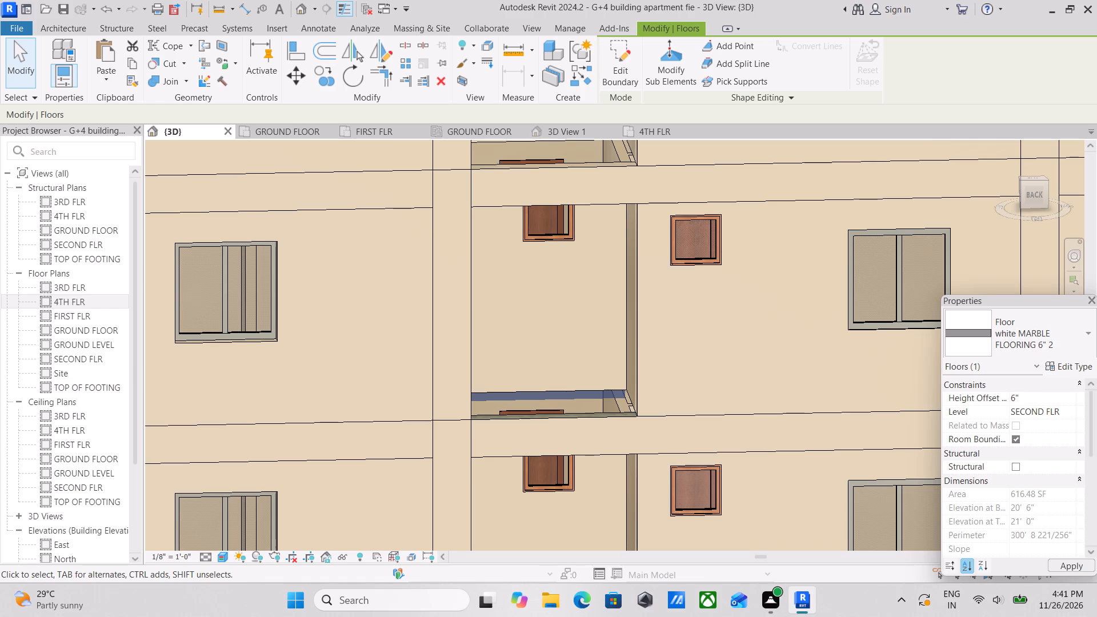
key(Return)
scroll(644, 285, down, 3)
middle_drag(622, 459, 643, 351)
key(Escape)
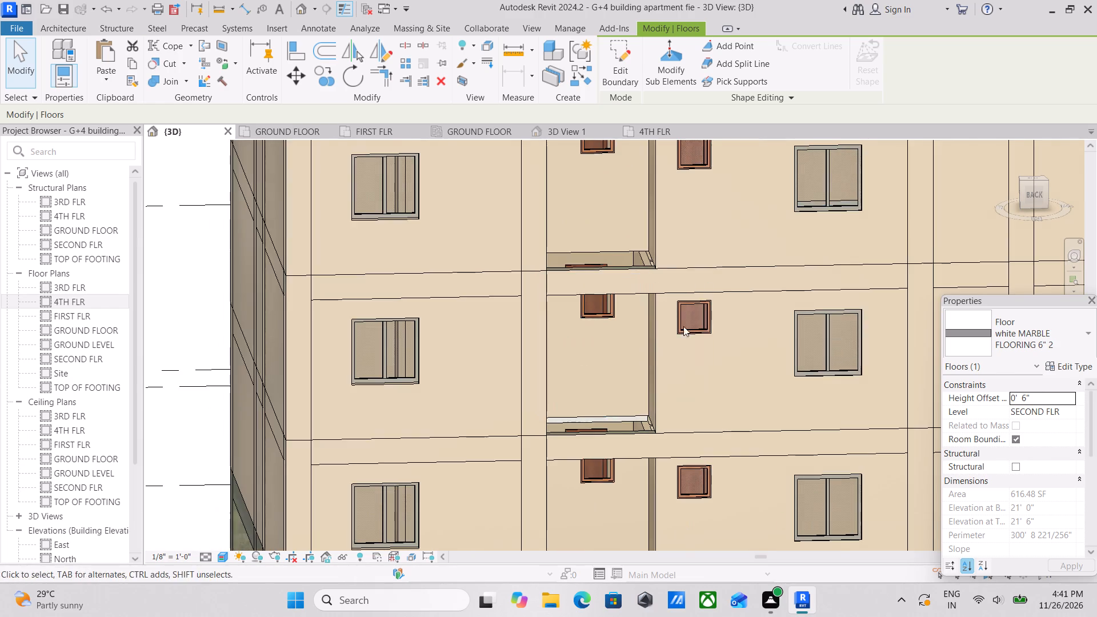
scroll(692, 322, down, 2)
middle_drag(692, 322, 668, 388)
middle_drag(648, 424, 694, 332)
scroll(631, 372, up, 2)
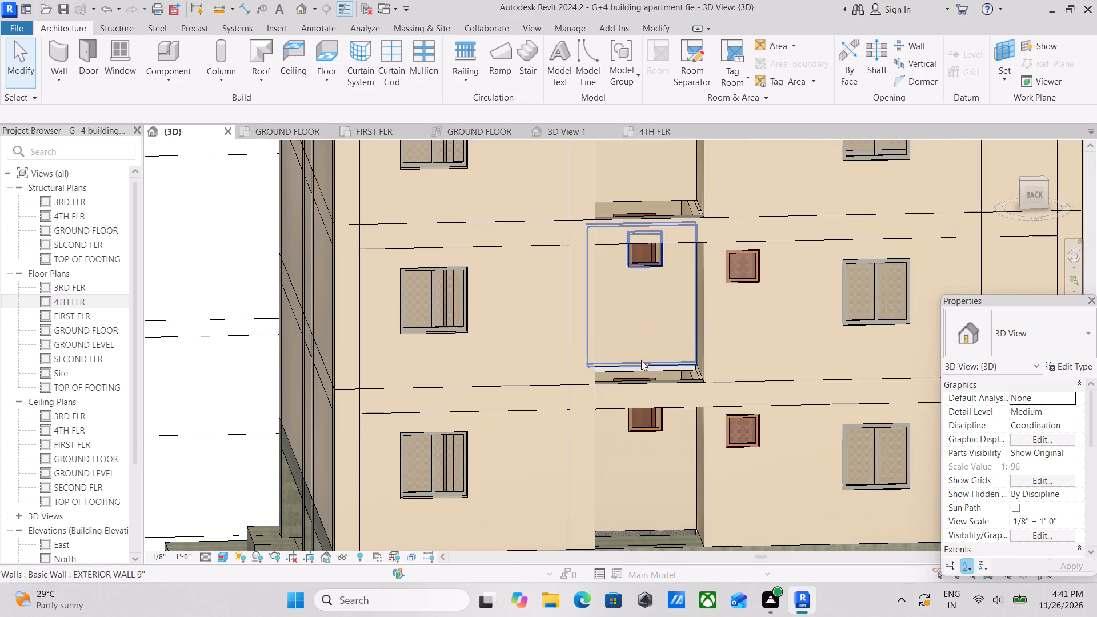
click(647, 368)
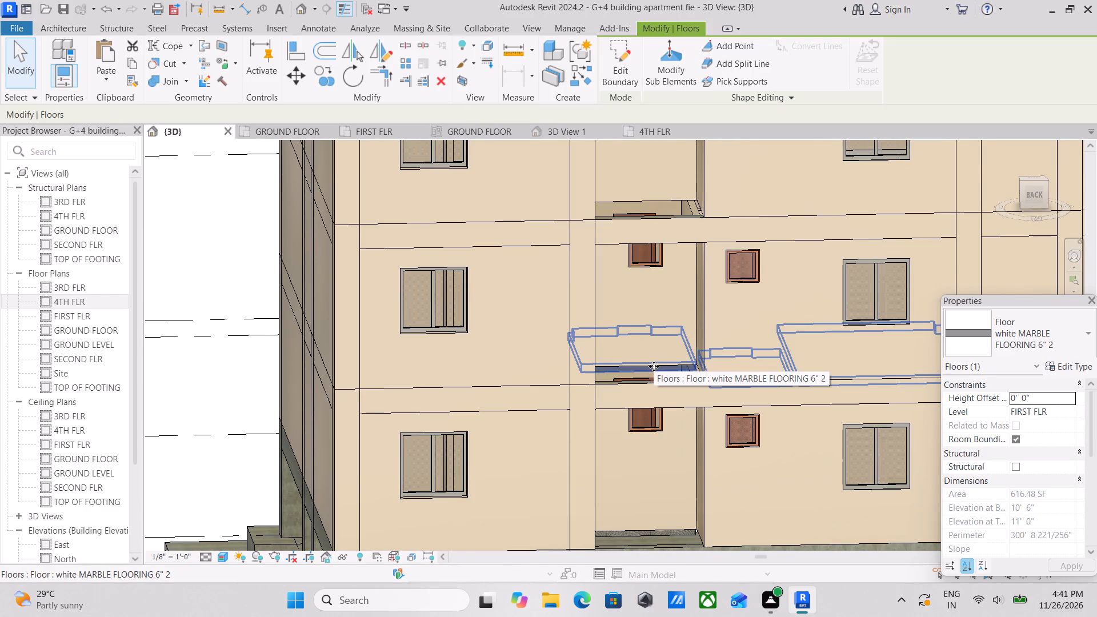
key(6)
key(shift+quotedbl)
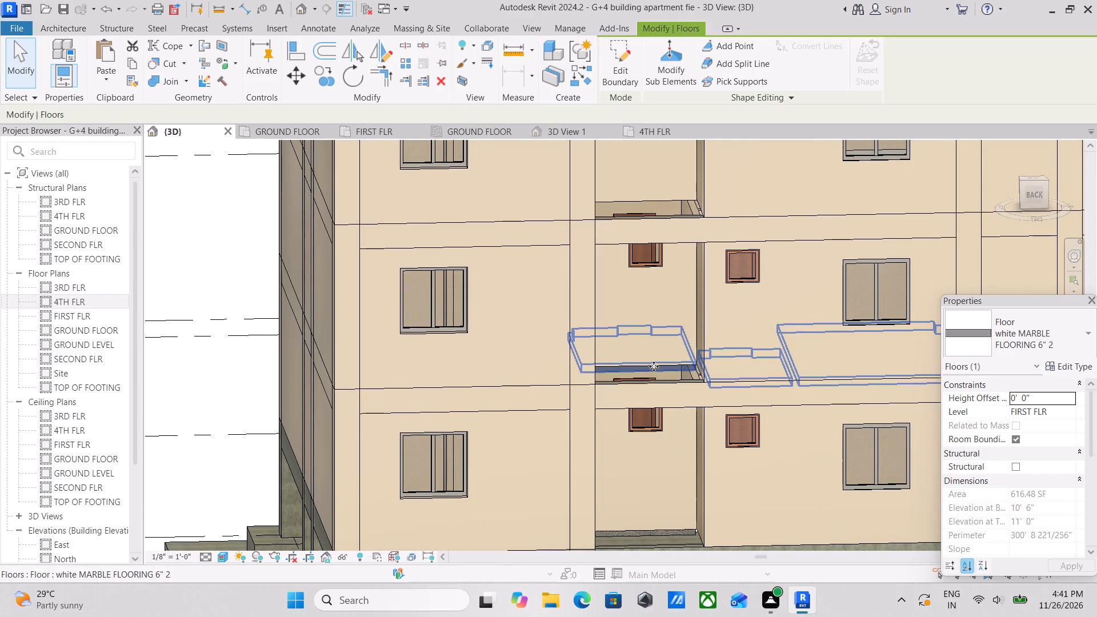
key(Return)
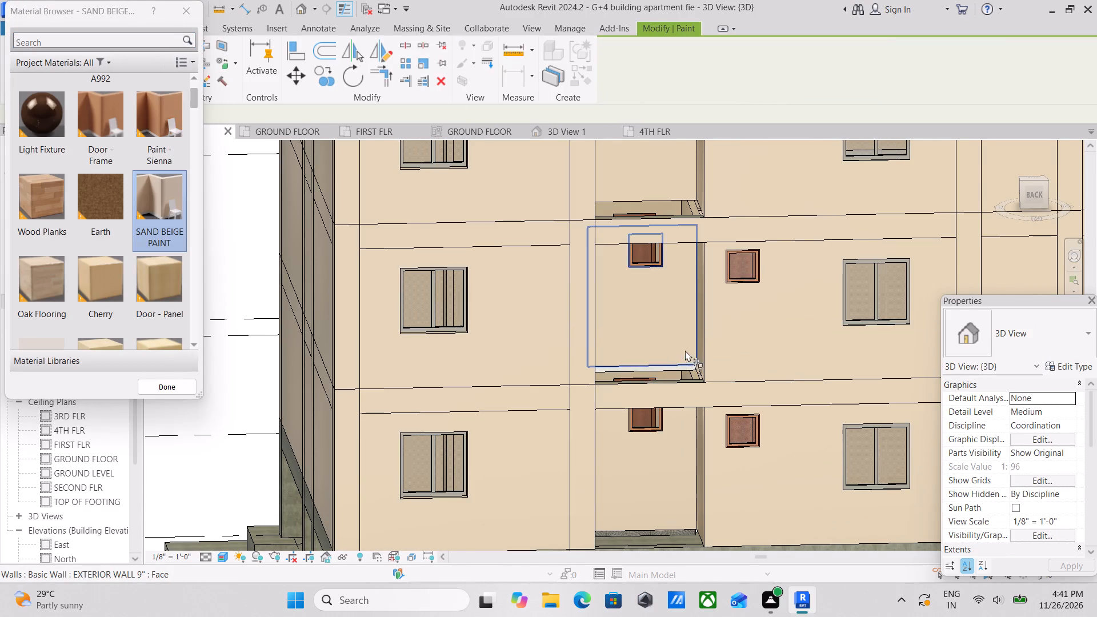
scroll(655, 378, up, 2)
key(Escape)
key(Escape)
Set the height offset of the white MARBLE FLOORING 6" 2 floor on level FIRST FLR to 0' 6".
scroll(658, 376, up, 3)
click(663, 365)
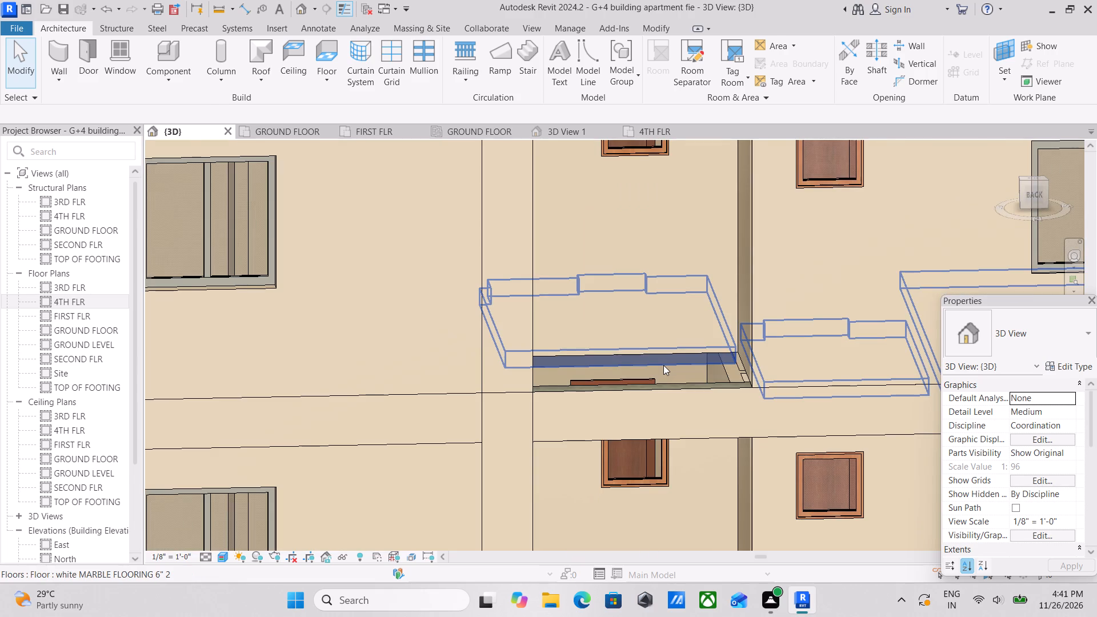
click(1042, 397)
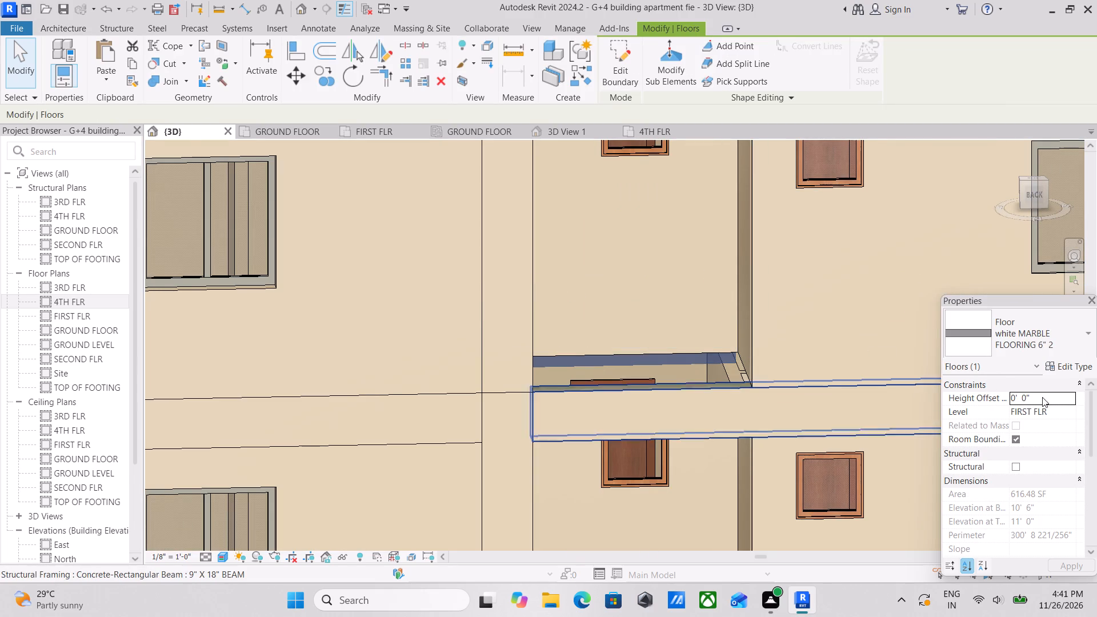
key(6)
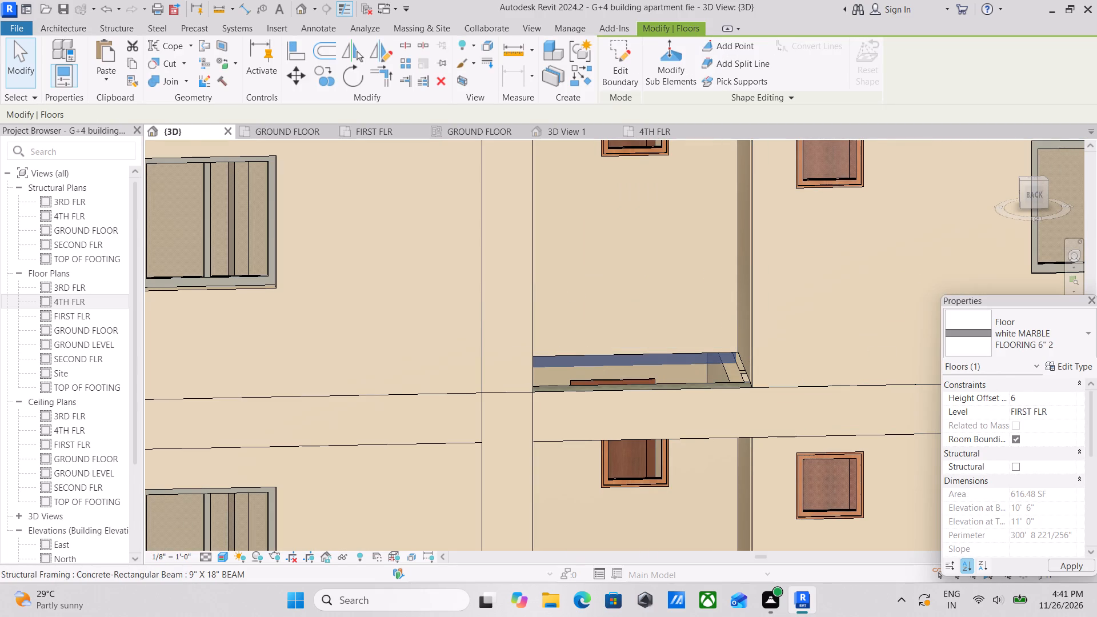
key(shift+quotedbl)
key(Return)
Examine the rear facade and building sides, checking the marble floor edges in the recesses on every storey.
scroll(772, 407, down, 4)
scroll(720, 422, down, 2)
middle_drag(708, 410, 718, 342)
middle_drag(747, 468, 703, 398)
scroll(716, 423, down, 1)
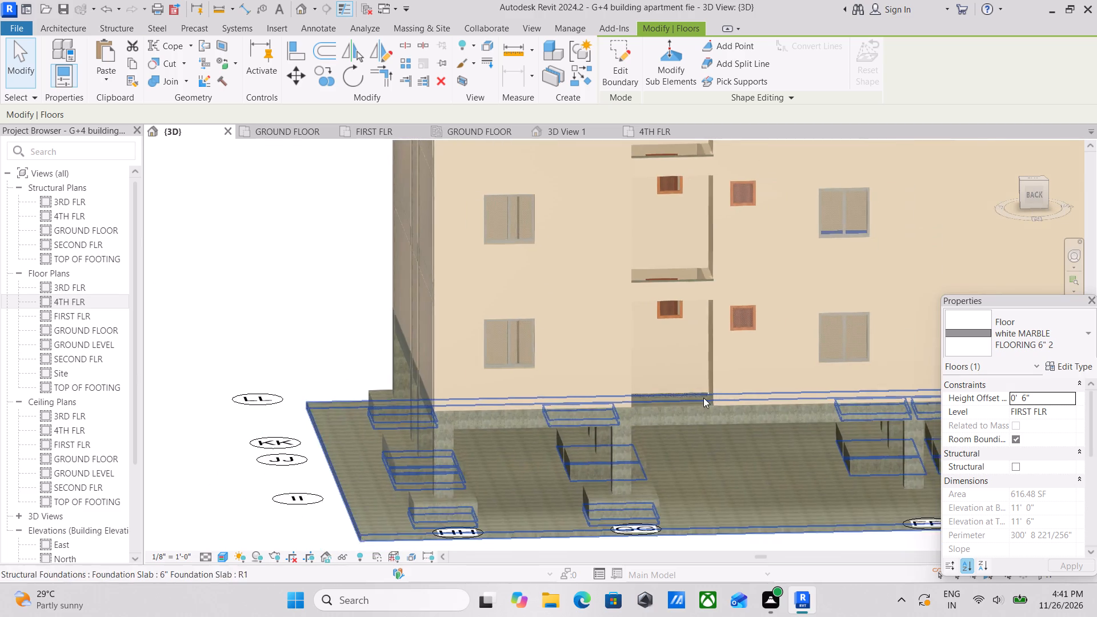
scroll(740, 379, down, 2)
middle_drag(734, 399, 643, 483)
scroll(730, 416, up, 2)
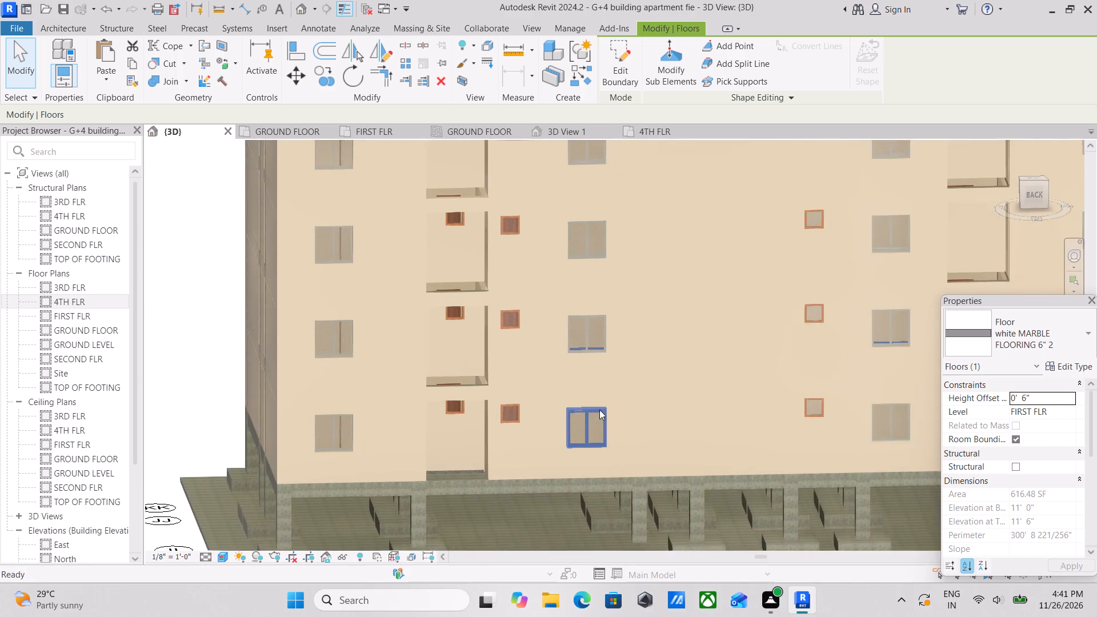
scroll(599, 409, down, 2)
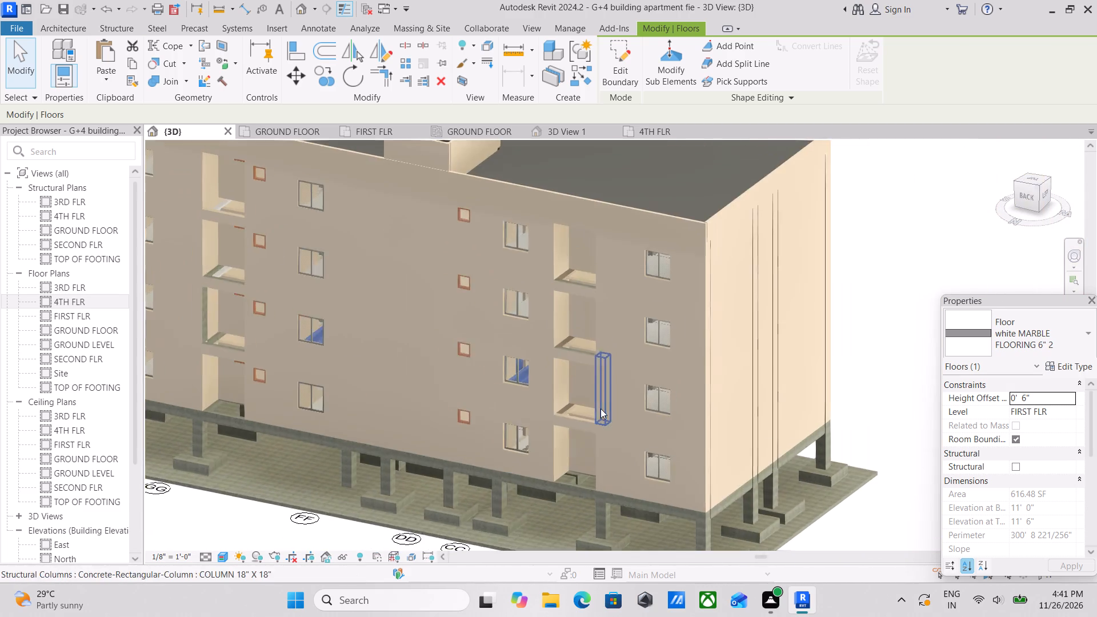
scroll(600, 408, down, 1)
shift+middle_drag(584, 431, 732, 385)
shift+scroll(732, 384, up, 2)
shift+middle_drag(626, 396, 614, 419)
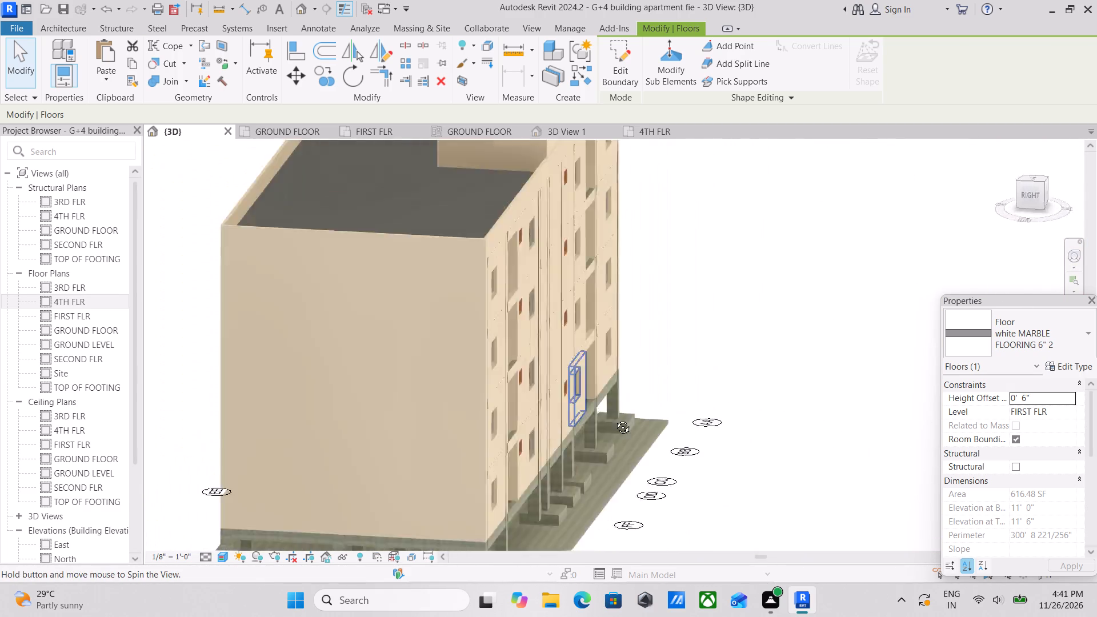
shift+middle_drag(614, 419, 435, 411)
middle_drag(518, 390, 583, 384)
scroll(573, 368, up, 1)
shift+middle_drag(573, 368, 640, 363)
scroll(640, 363, up, 1)
middle_drag(640, 363, 697, 431)
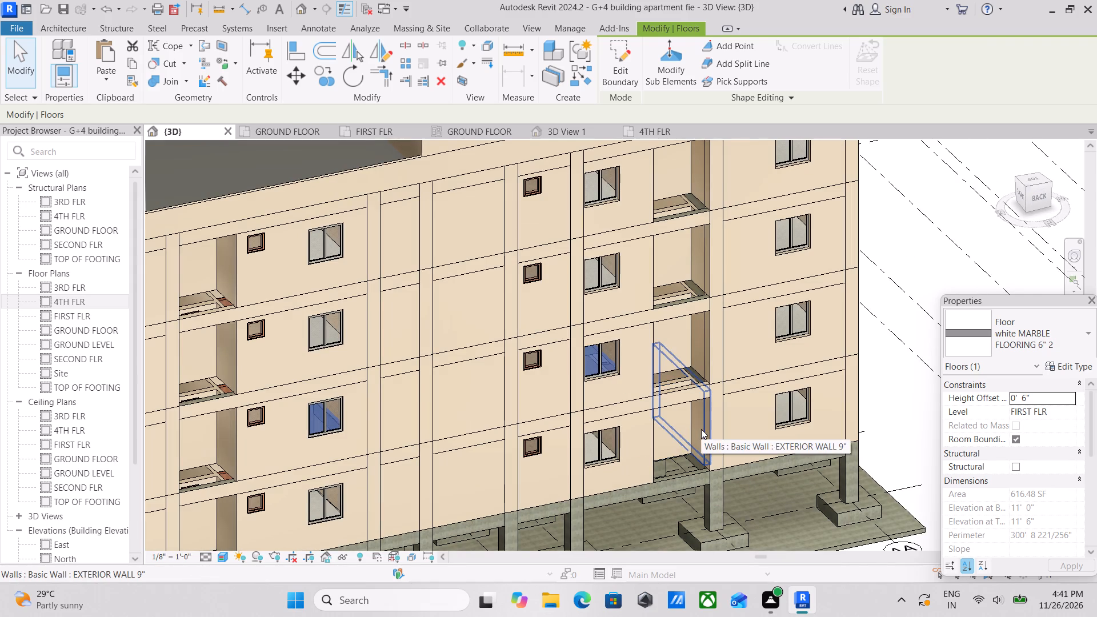
scroll(558, 392, down, 2)
middle_drag(559, 392, 633, 391)
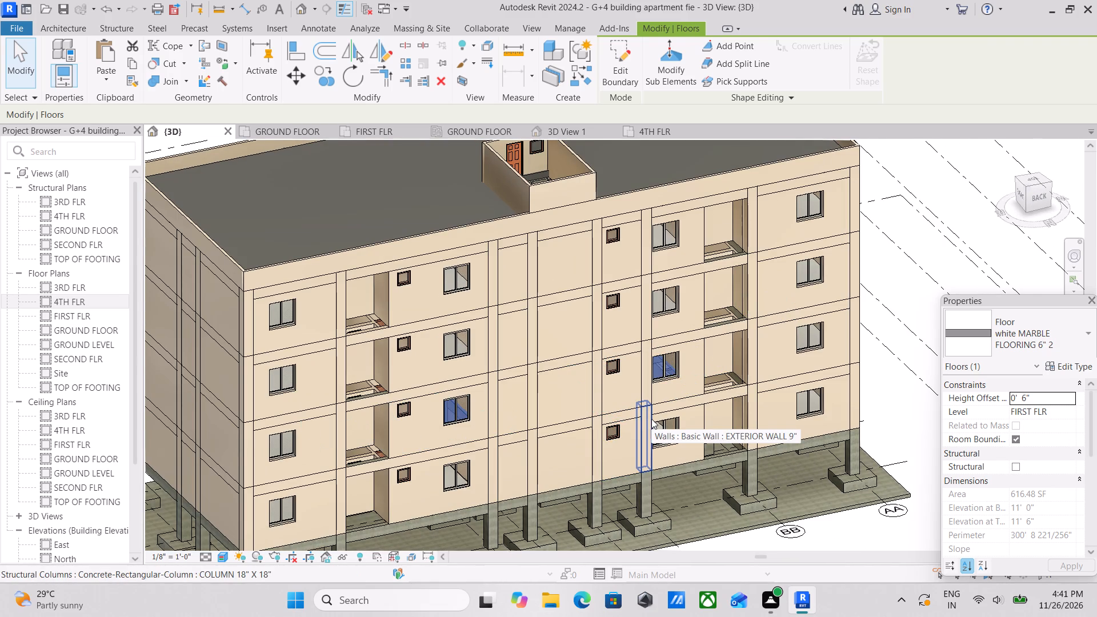
scroll(651, 419, down, 4)
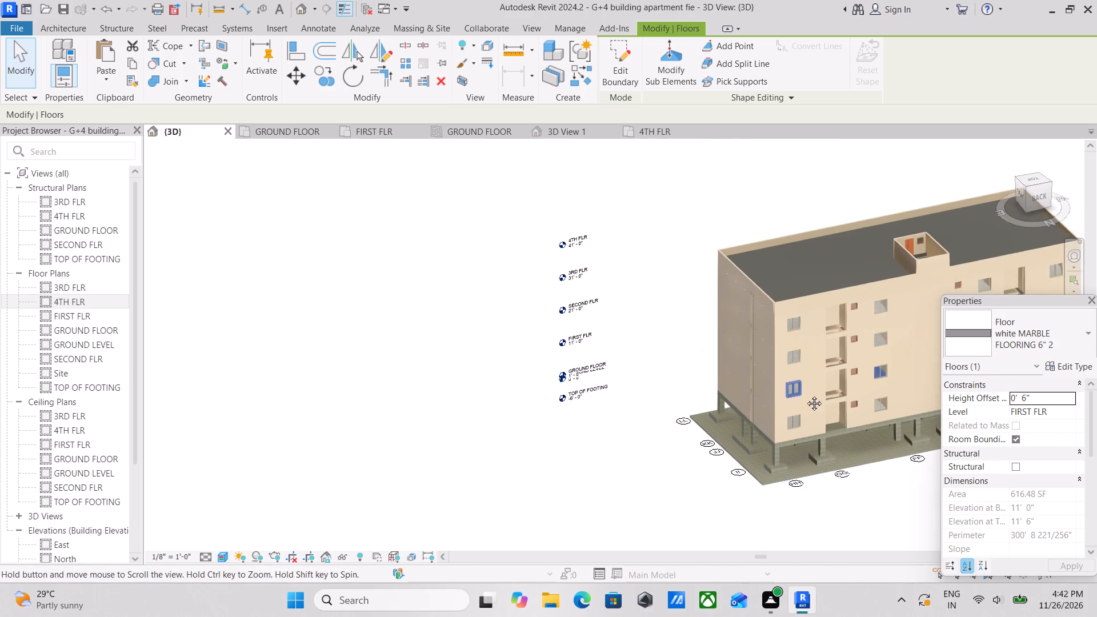
scroll(652, 414, up, 3)
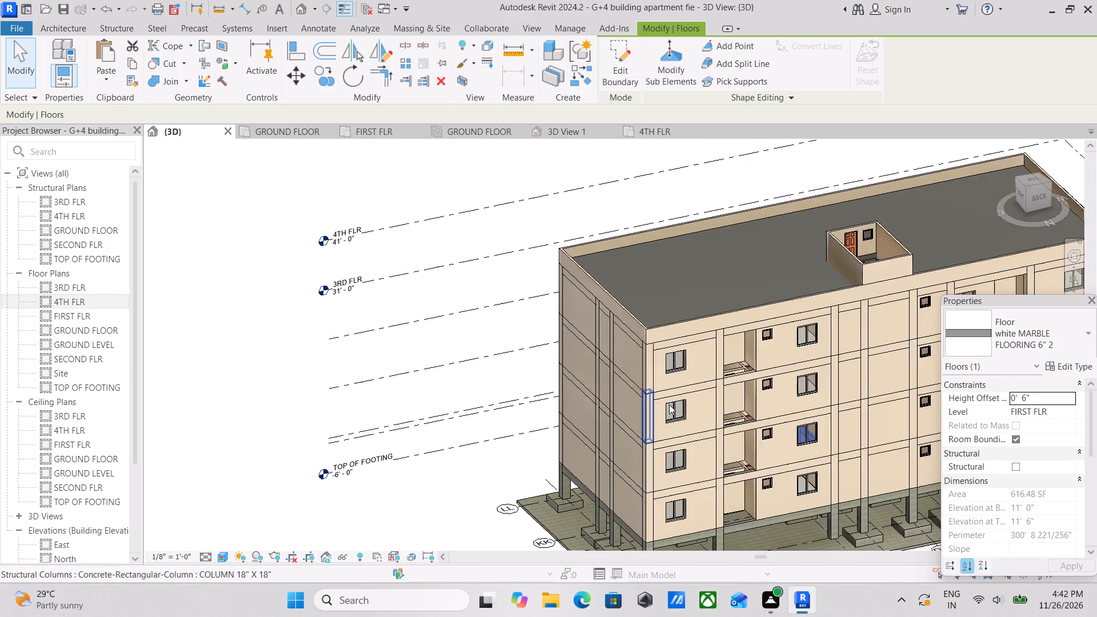
middle_drag(670, 404, 580, 460)
scroll(581, 455, up, 3)
scroll(582, 454, down, 5)
middle_drag(580, 455, 508, 433)
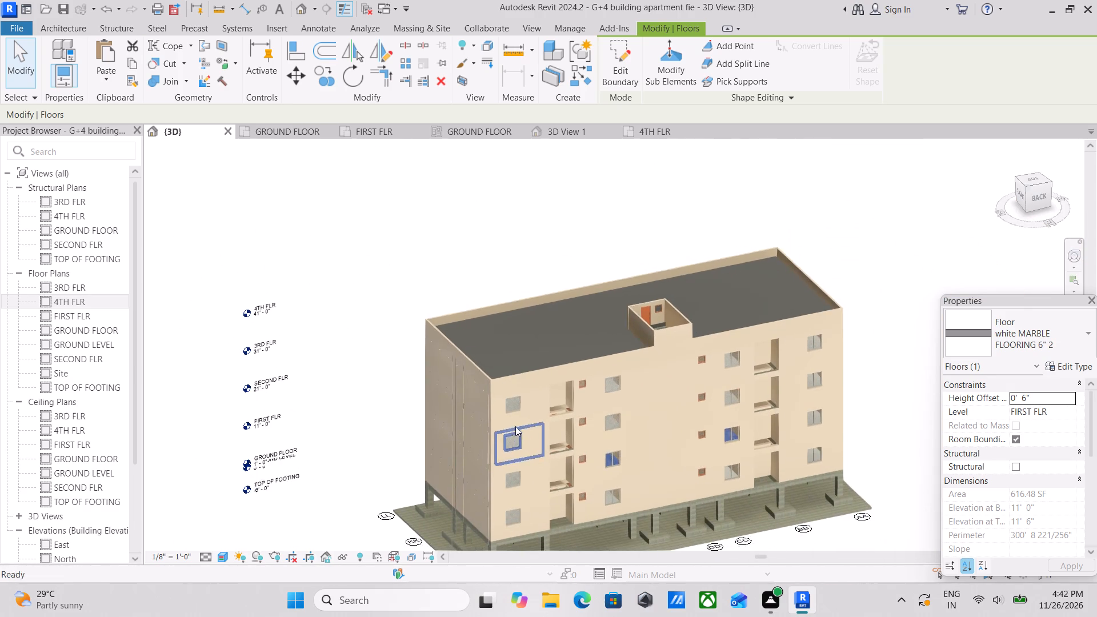
scroll(568, 399, down, 15)
scroll(555, 455, up, 4)
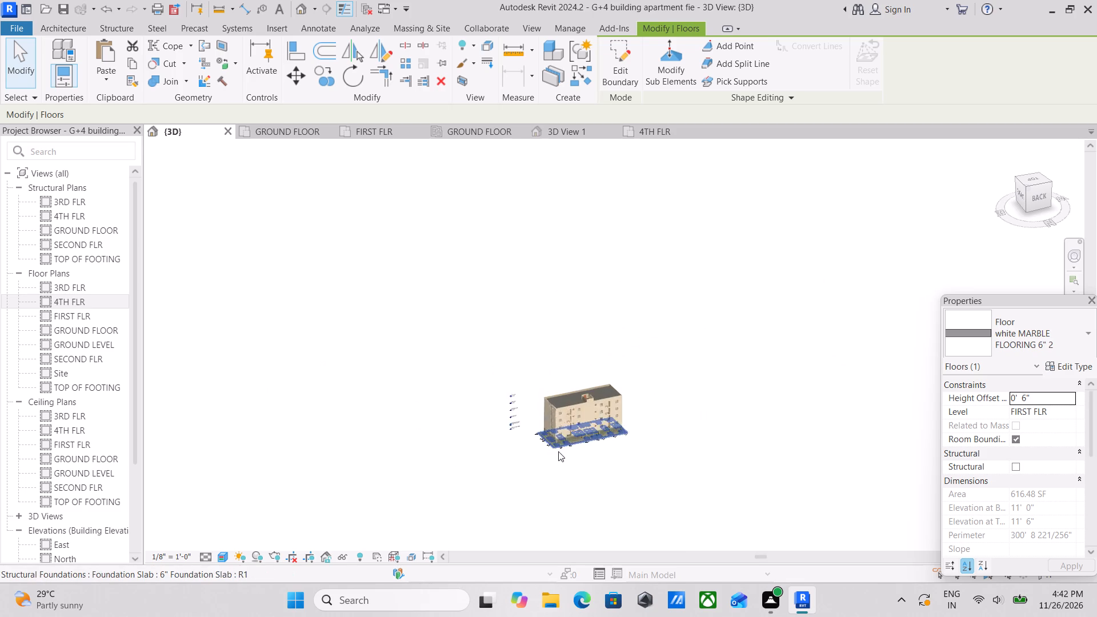
Inspect the front facade's balconies, comparing the floor edges, beams and storefront railings between the upper storeys.
scroll(558, 451, up, 17)
middle_drag(550, 429, 648, 592)
middle_drag(636, 449, 653, 592)
shift+middle_drag(632, 518, 830, 406)
middle_drag(713, 449, 463, 519)
shift+middle_drag(563, 480, 697, 456)
middle_drag(640, 456, 467, 410)
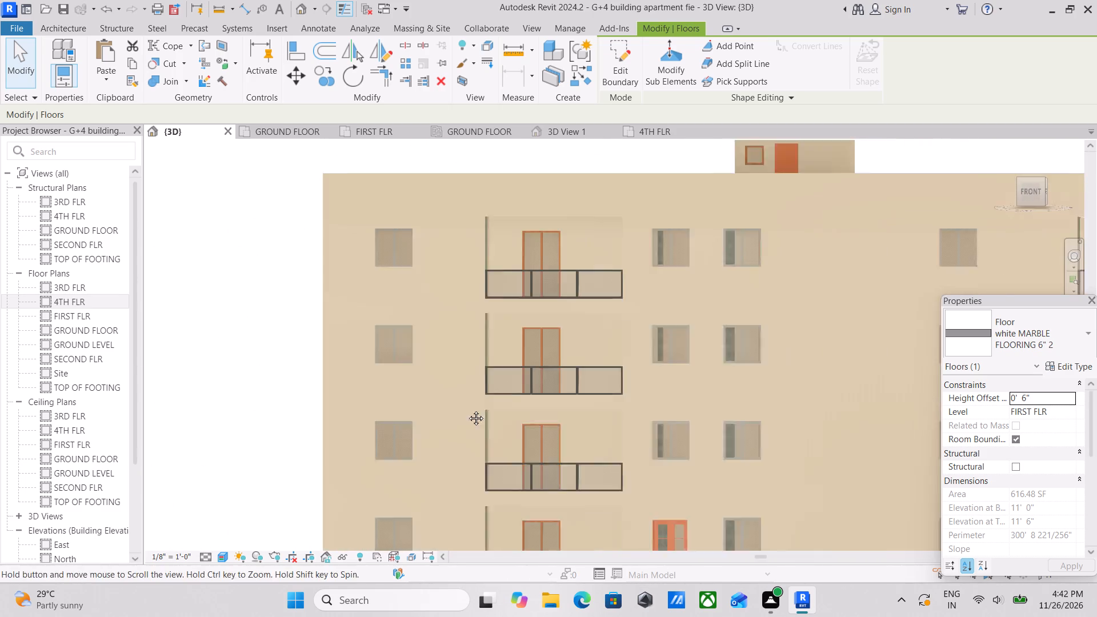
middle_drag(467, 410, 430, 399)
shift+middle_drag(431, 399, 528, 468)
middle_drag(564, 452, 547, 440)
scroll(543, 433, down, 2)
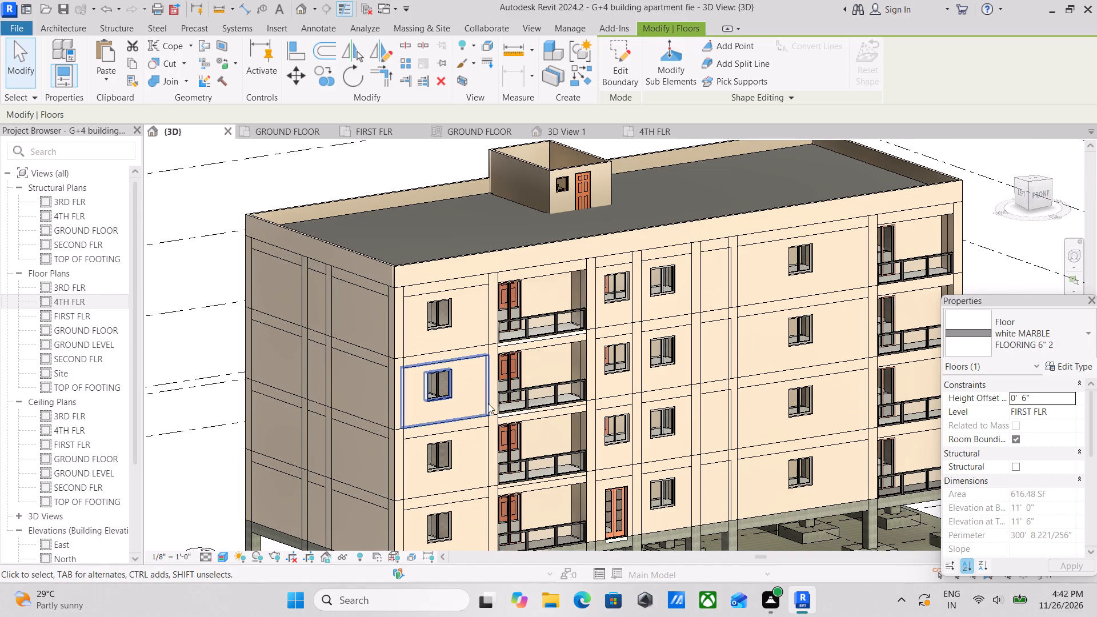
scroll(488, 403, up, 3)
middle_drag(511, 339, 469, 364)
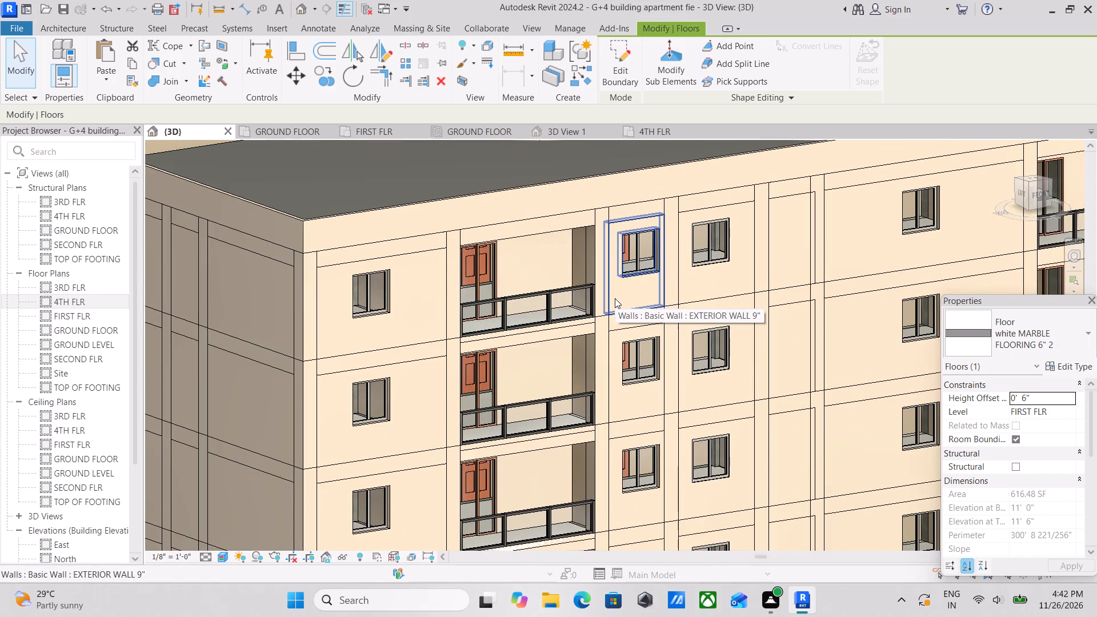
scroll(523, 332, up, 1)
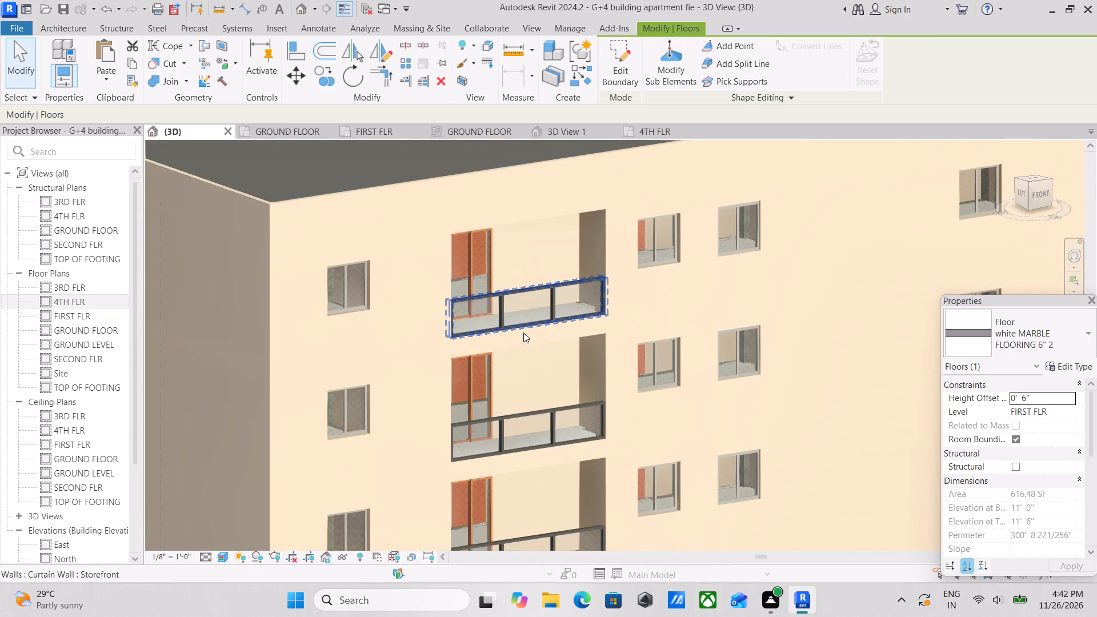
scroll(523, 332, down, 1)
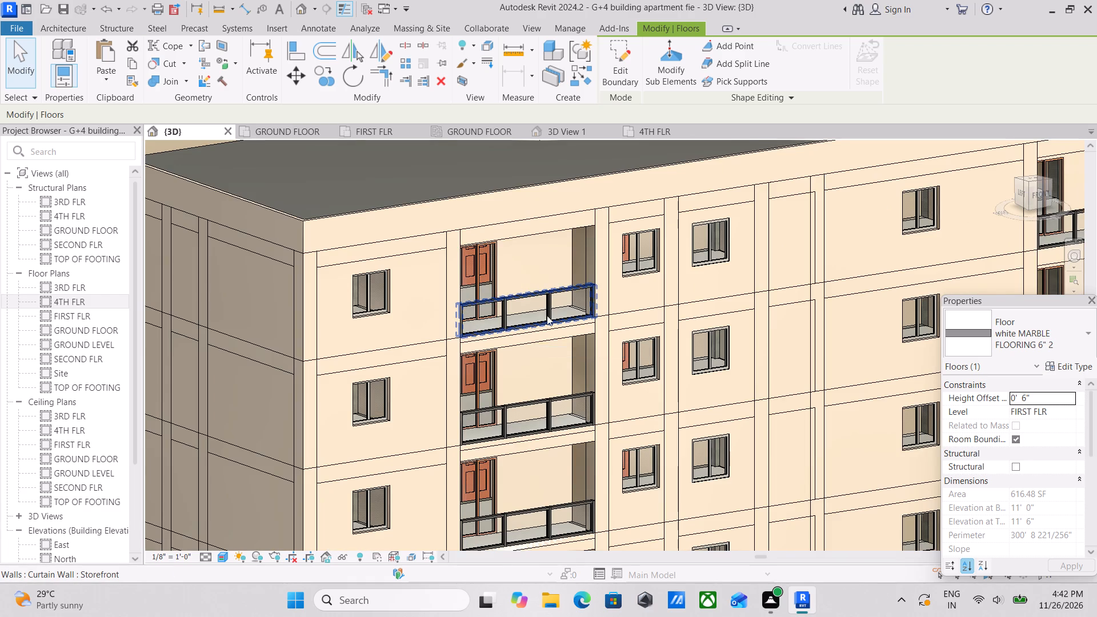
scroll(547, 315, down, 2)
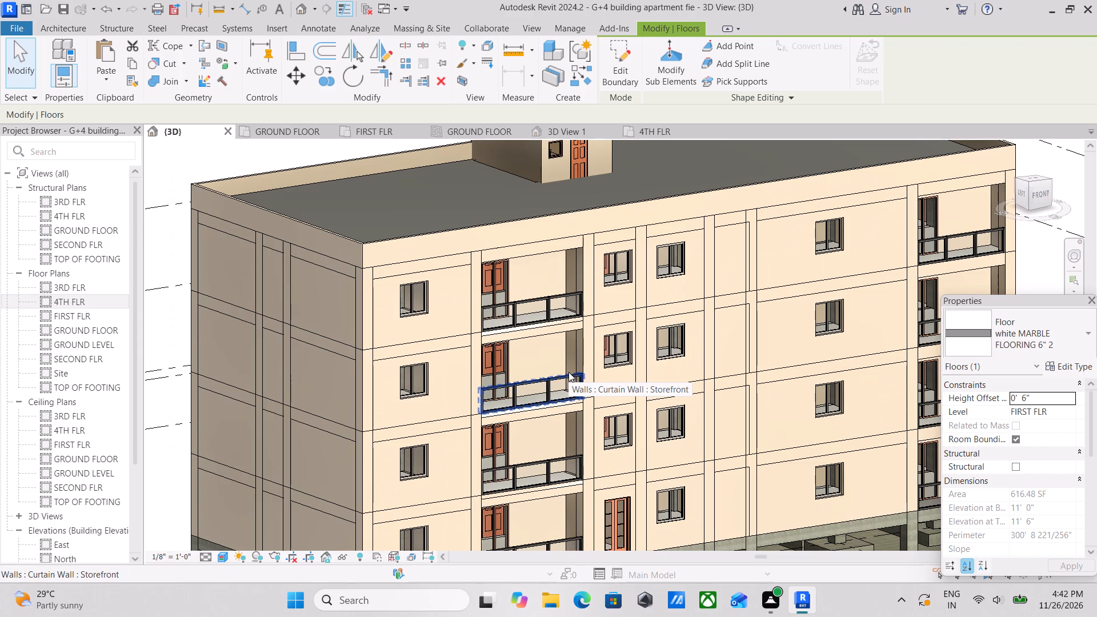
scroll(497, 352, up, 2)
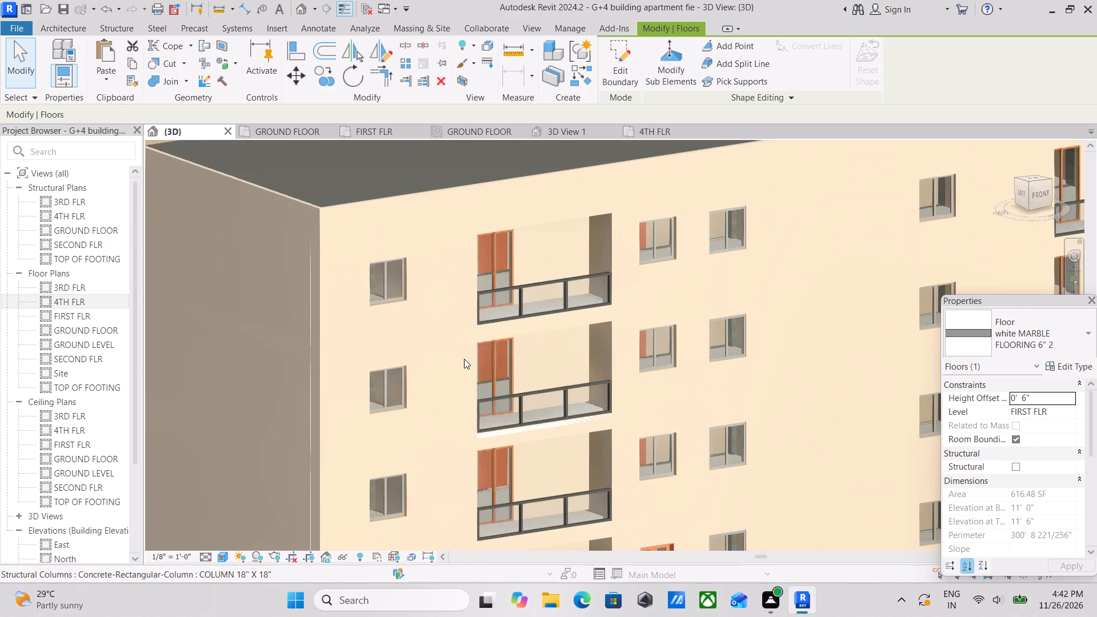
middle_drag(464, 359, 493, 331)
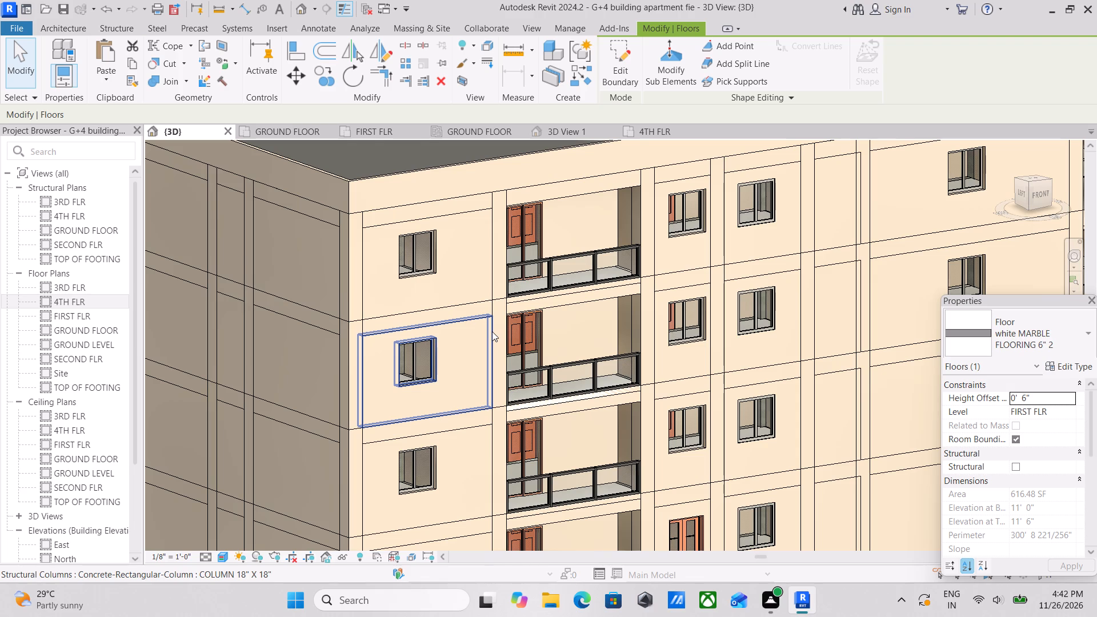
scroll(623, 297, up, 1)
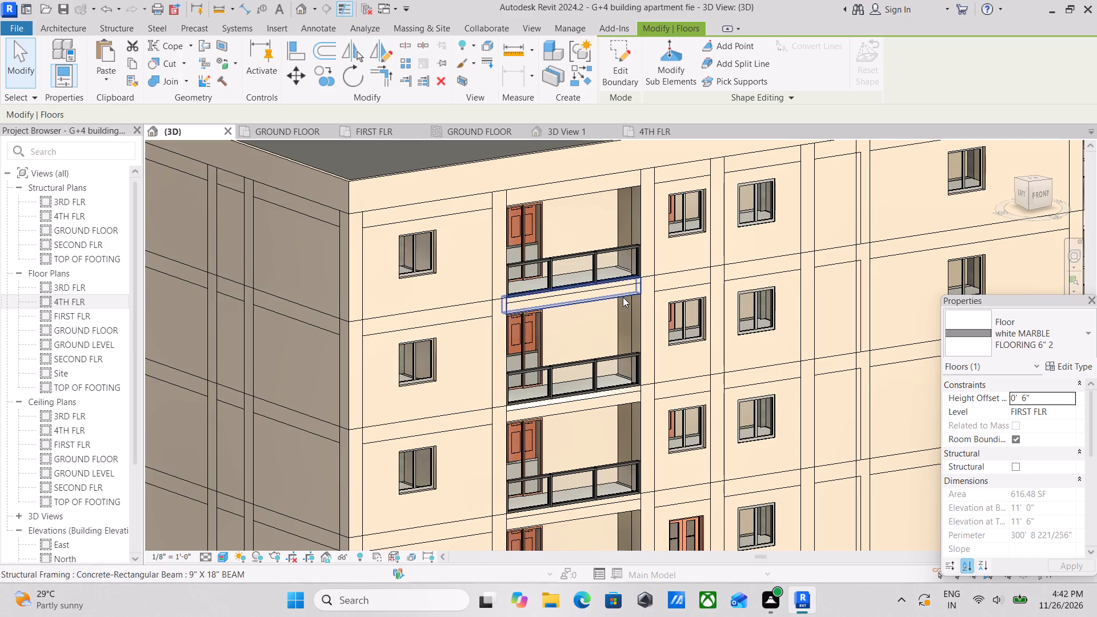
middle_drag(623, 297, 623, 386)
scroll(623, 386, down, 1)
middle_drag(623, 386, 603, 404)
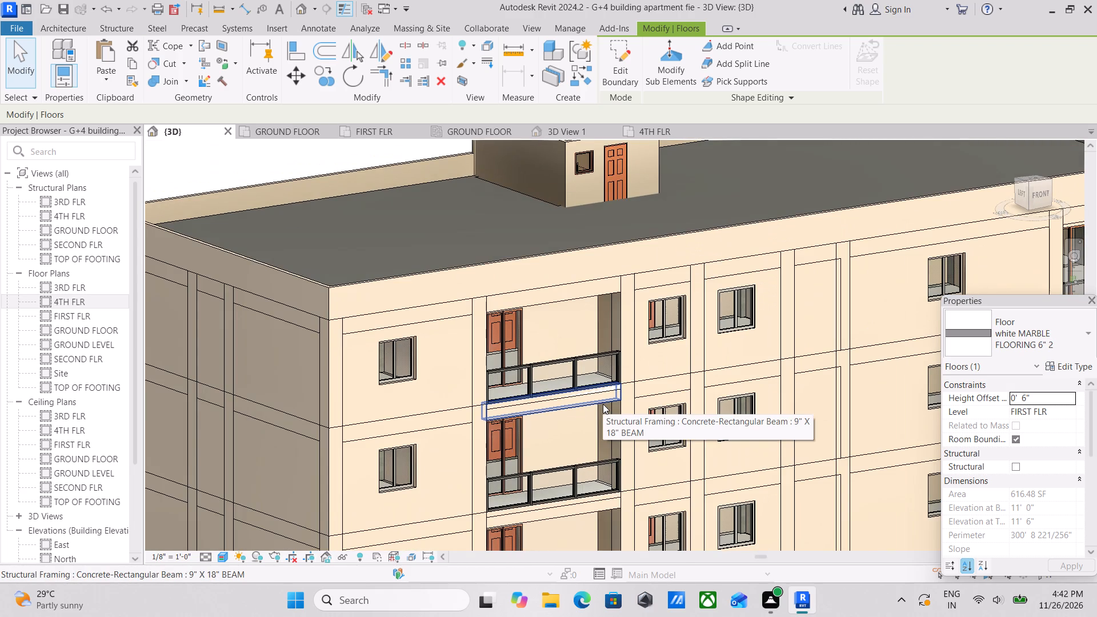
Examine the upper storeys around the front-left corner, checking the windows, balconies and exposed beam and column outlines on the facade.
scroll(600, 404, up, 2)
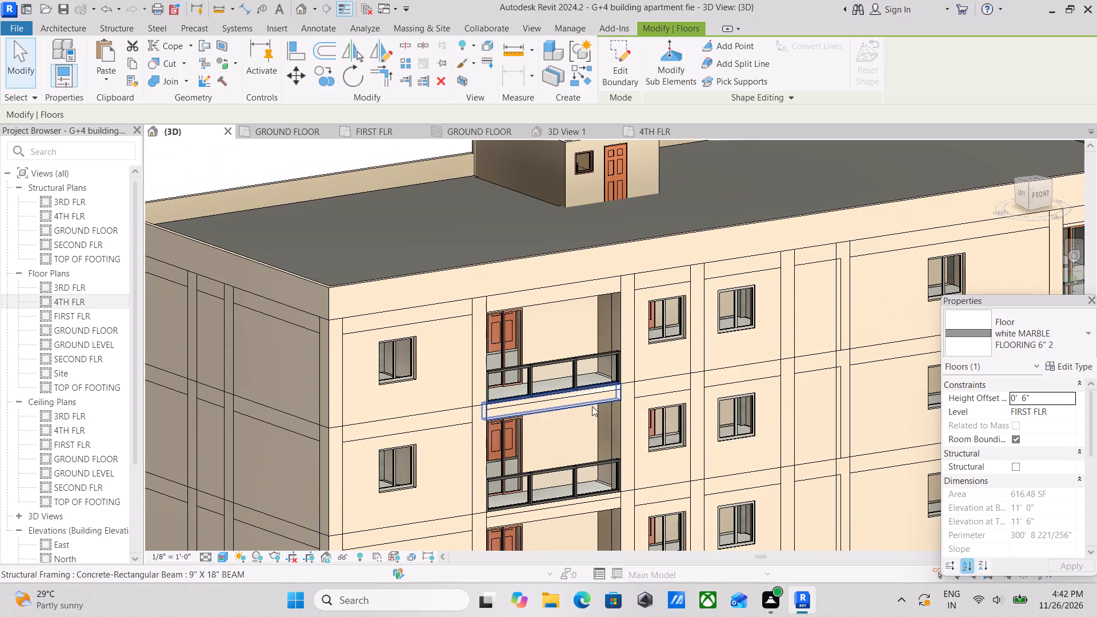
middle_drag(478, 383, 643, 364)
scroll(640, 364, down, 2)
middle_drag(646, 363, 743, 339)
scroll(644, 360, down, 1)
middle_drag(644, 360, 706, 329)
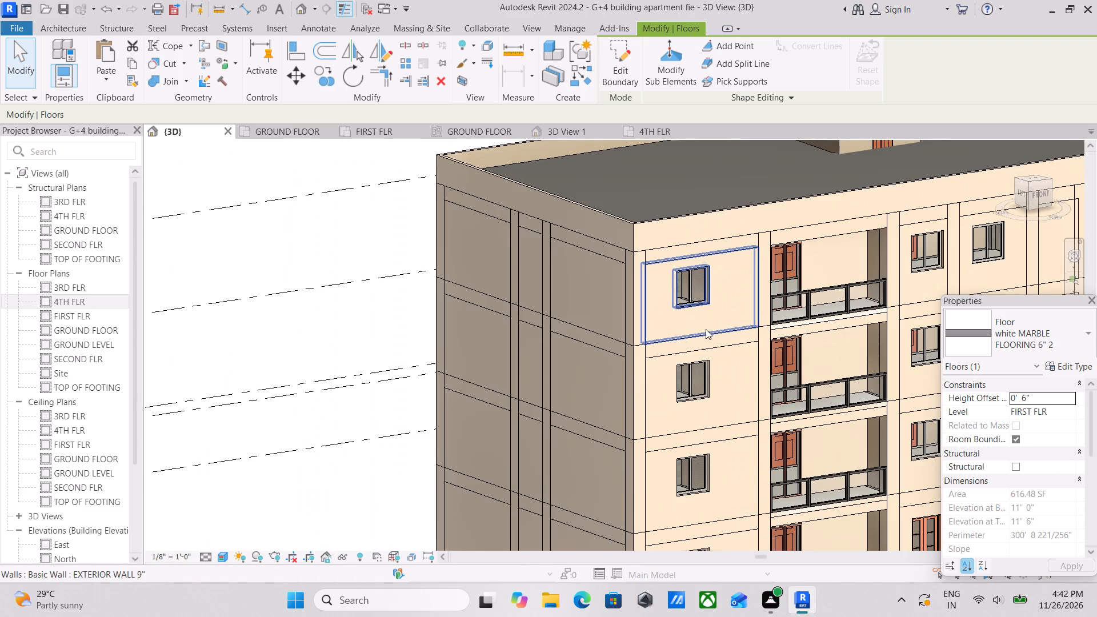
scroll(651, 329, down, 1)
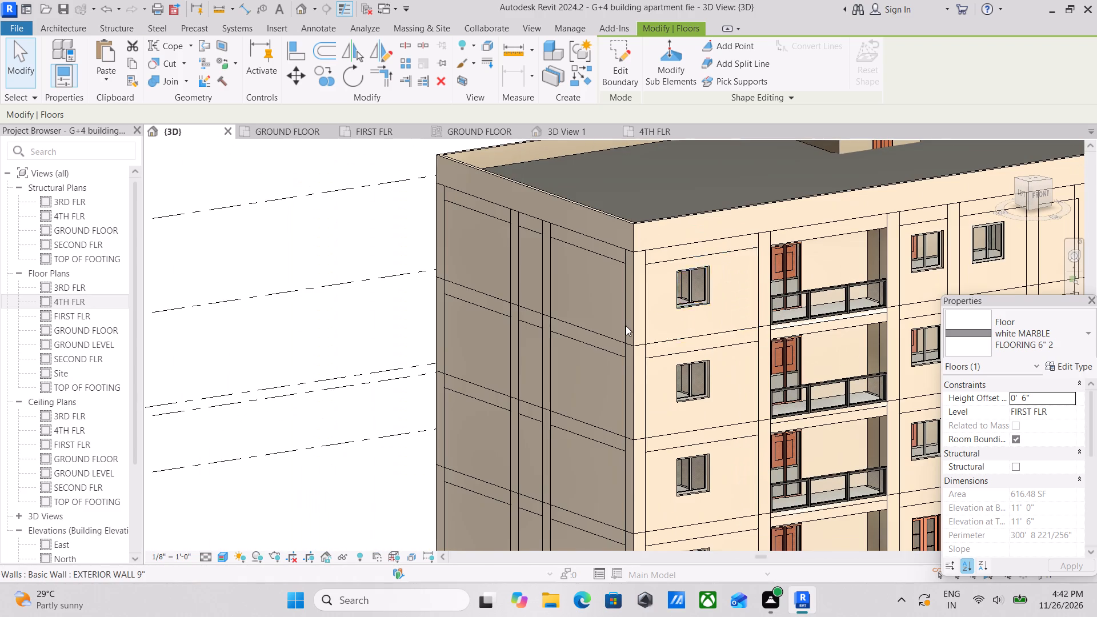
scroll(626, 326, down, 1)
middle_drag(624, 325, 591, 339)
middle_drag(680, 332, 592, 371)
middle_drag(615, 346, 570, 380)
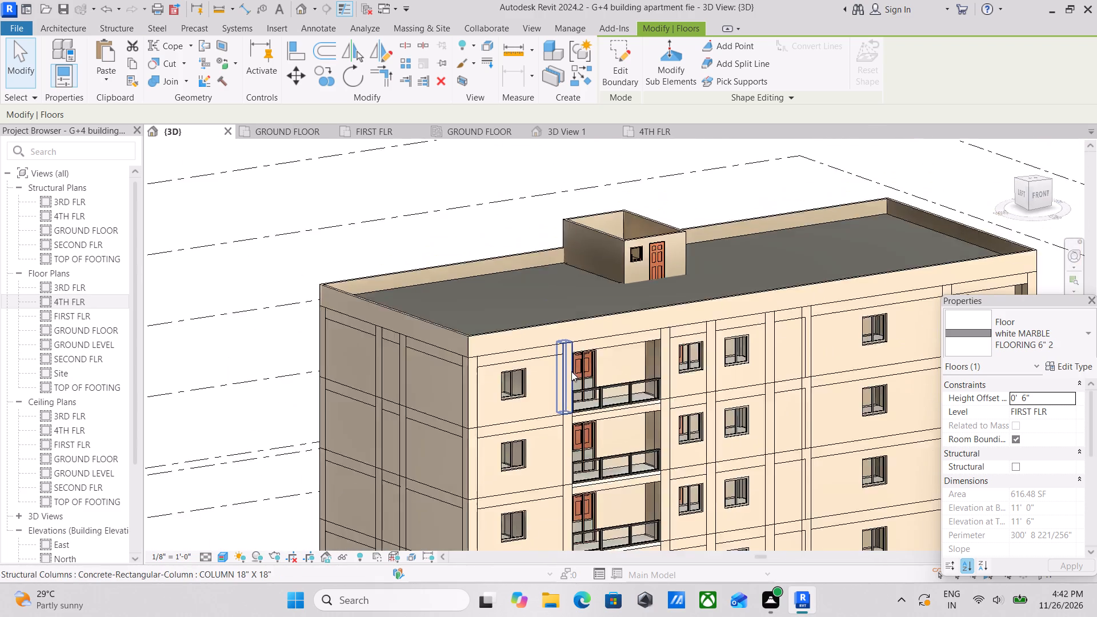
scroll(571, 371, up, 1)
middle_drag(502, 409, 554, 395)
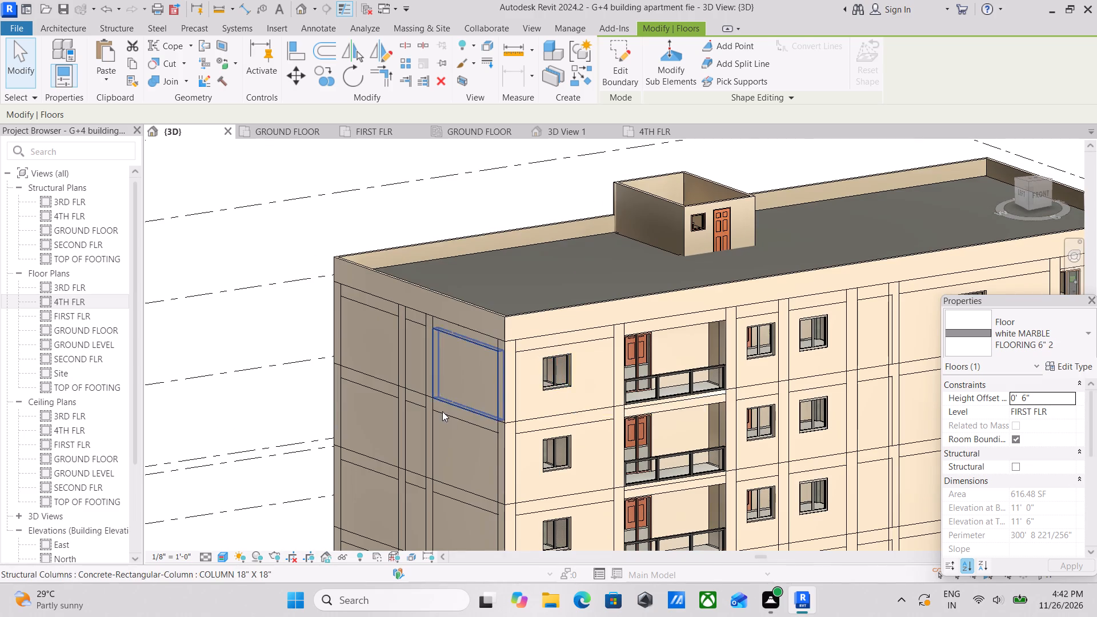
scroll(442, 408, up, 2)
middle_drag(555, 432, 430, 383)
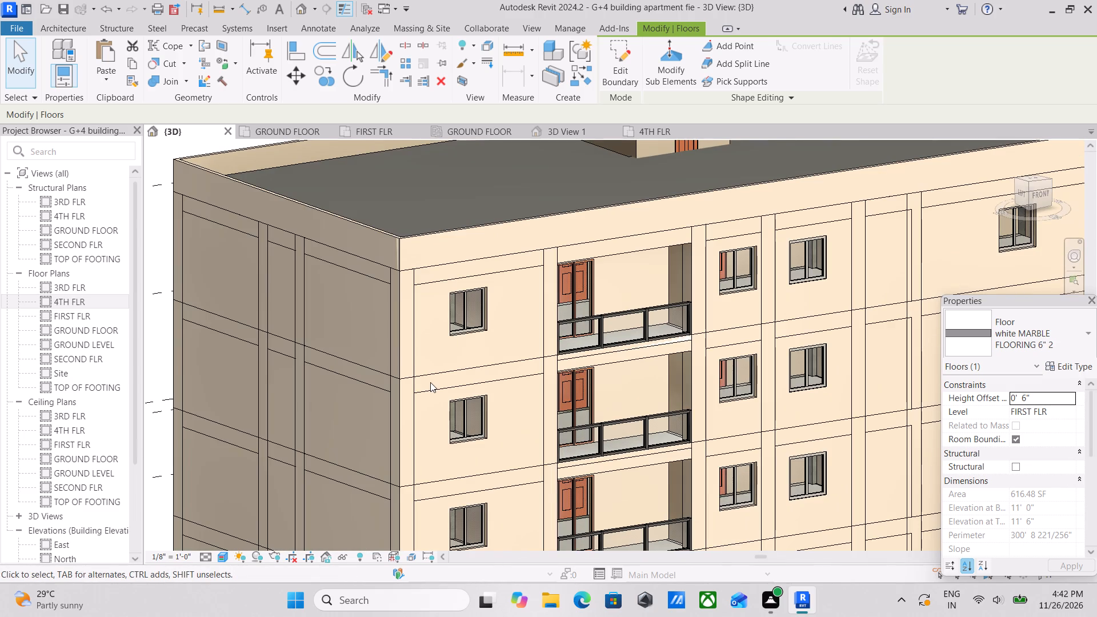
scroll(443, 384, up, 2)
middle_drag(462, 384, 483, 405)
scroll(489, 399, down, 2)
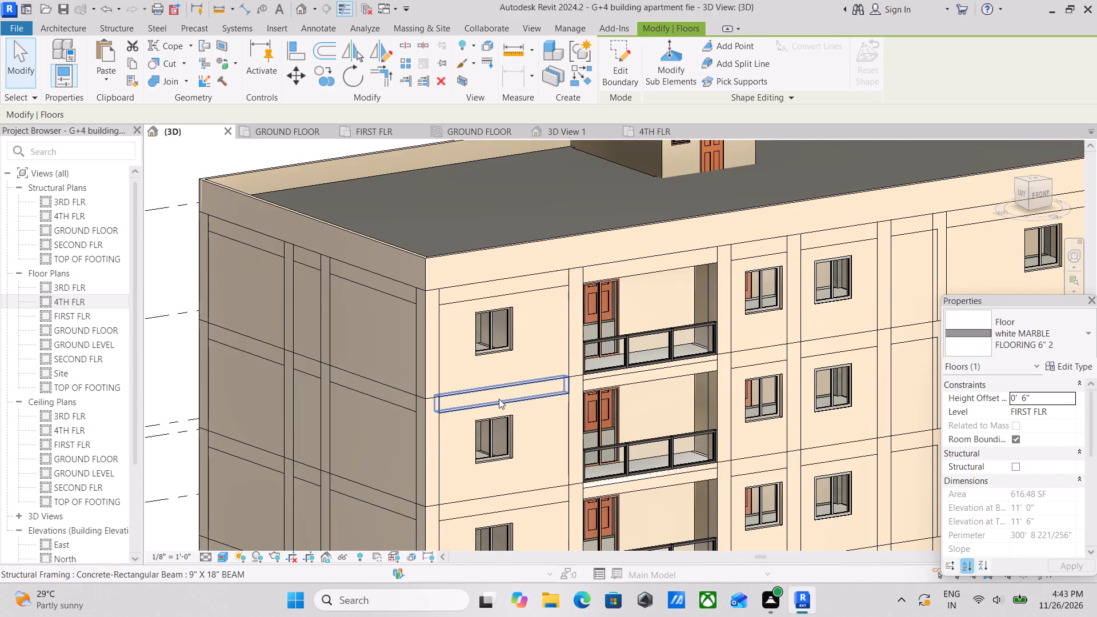
scroll(499, 399, down, 2)
middle_click(505, 396)
scroll(501, 415, up, 2)
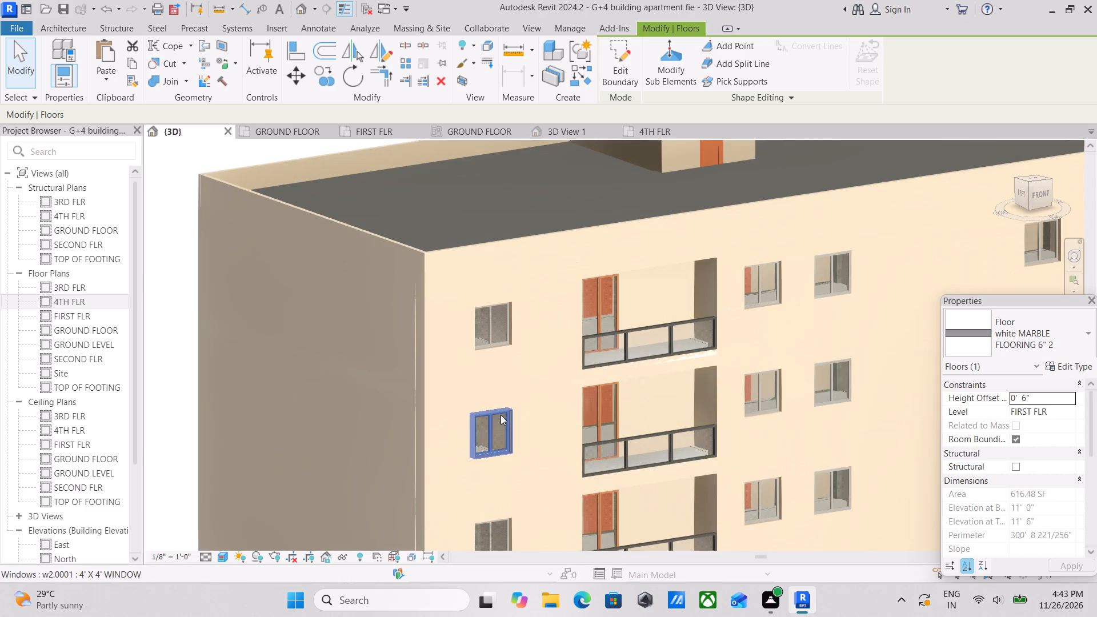
scroll(458, 390, up, 3)
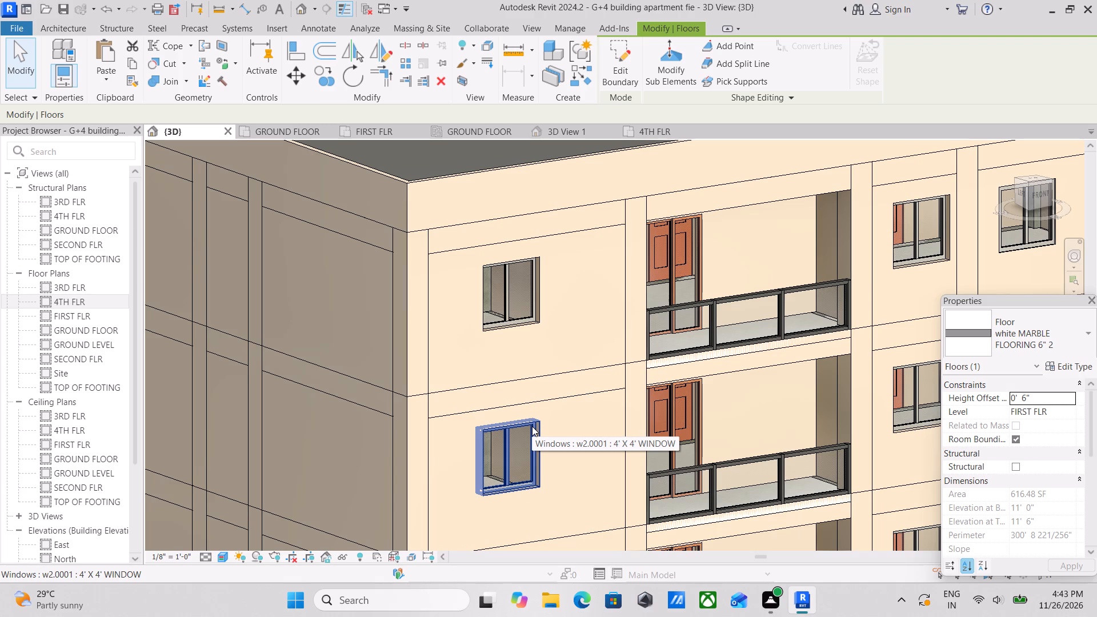
Inspect the front-left corner from ground beams to roof parapet, checking the window column and balcony bays, and clear the floor selection.
scroll(532, 426, down, 2)
middle_drag(535, 459, 521, 344)
scroll(520, 459, down, 2)
middle_drag(518, 459, 517, 459)
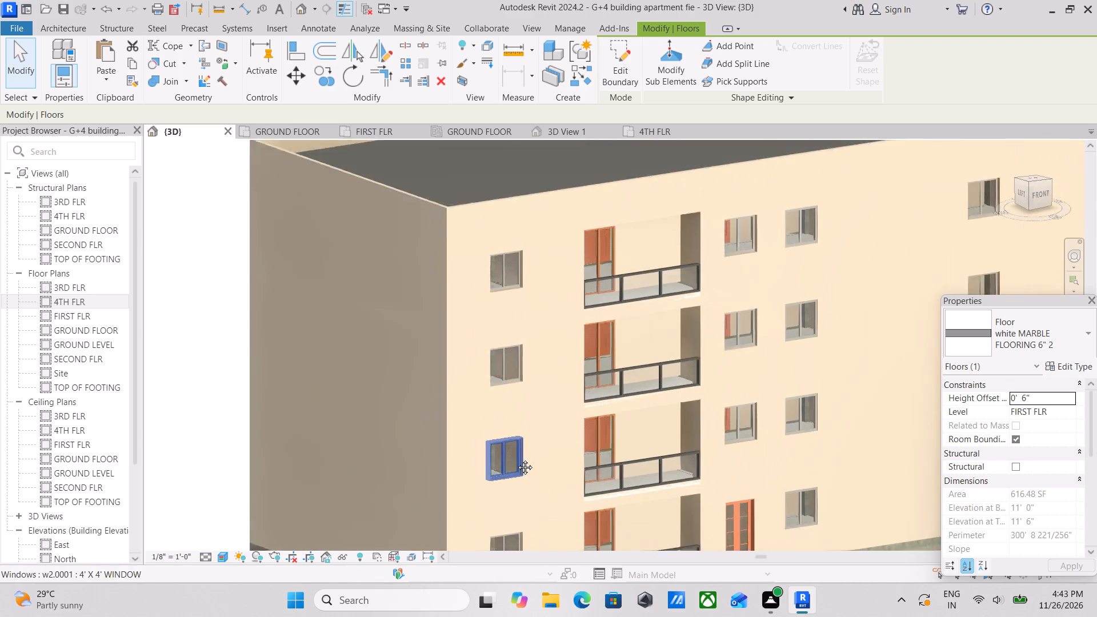
middle_drag(517, 459, 521, 332)
scroll(522, 422, down, 1)
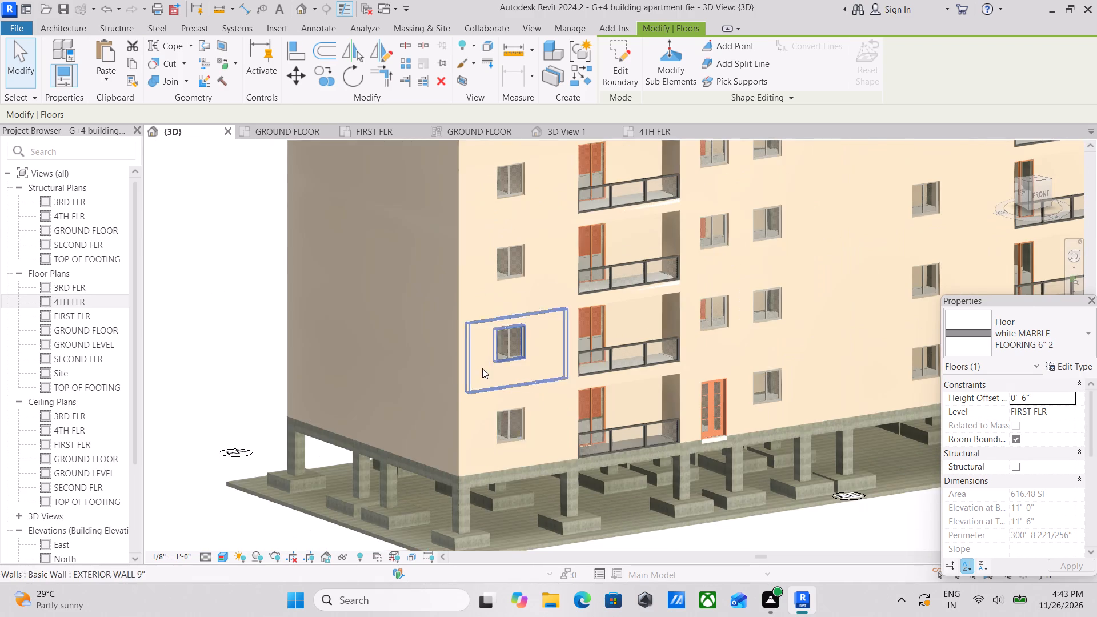
middle_drag(523, 456, 571, 487)
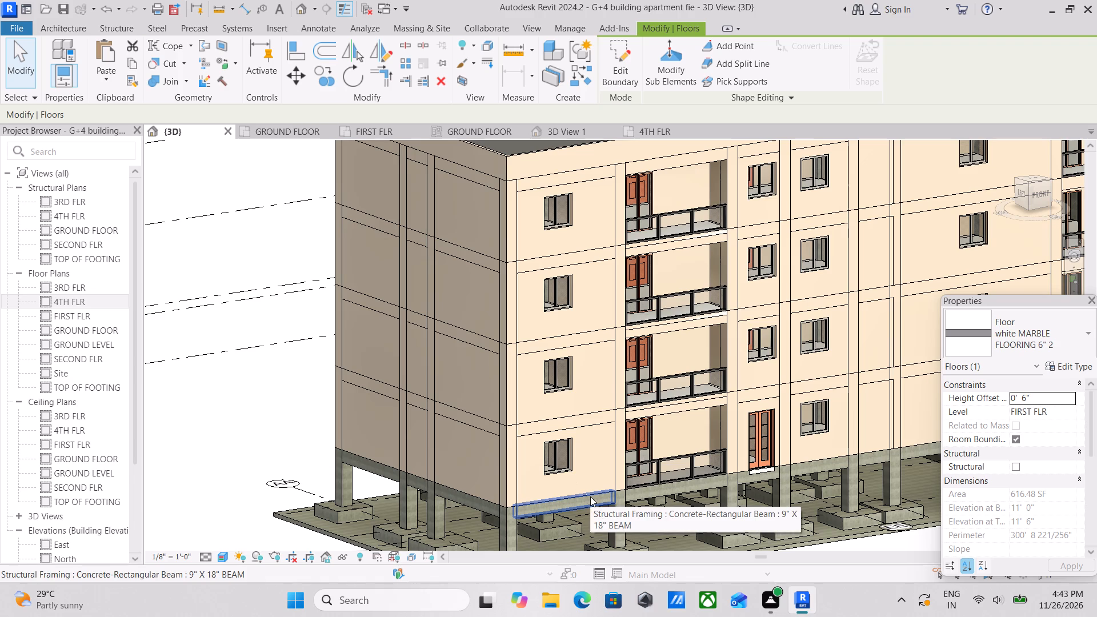
scroll(590, 496, down, 2)
middle_drag(590, 496, 594, 545)
scroll(592, 498, up, 4)
scroll(573, 460, down, 3)
middle_drag(576, 494, 579, 431)
scroll(580, 423, down, 2)
middle_drag(580, 423, 596, 466)
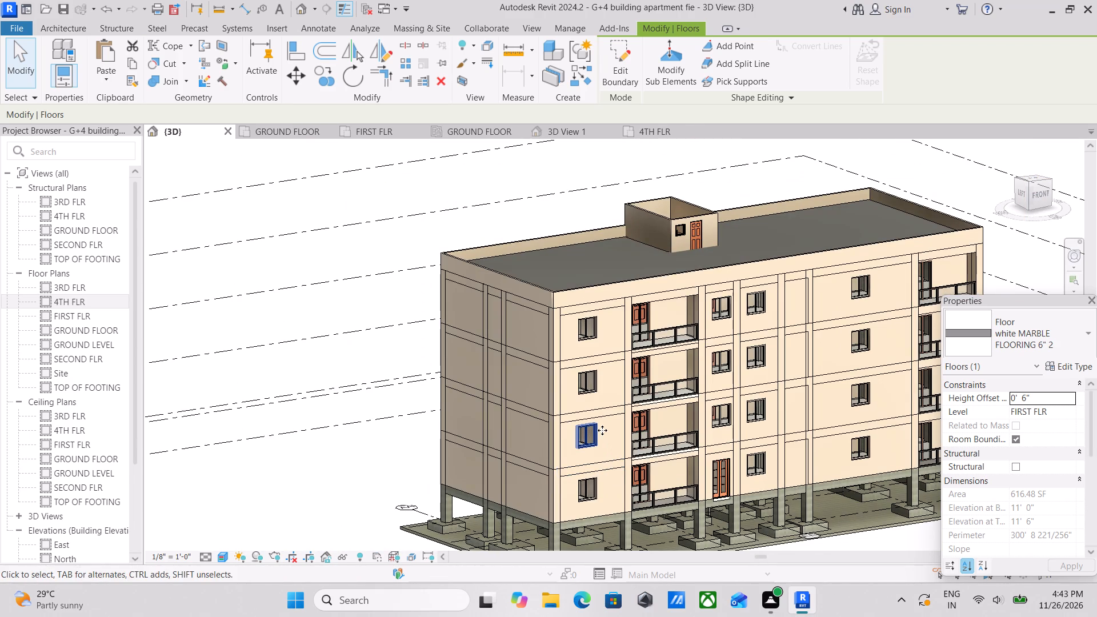
scroll(611, 452, down, 1)
middle_drag(611, 453, 606, 498)
scroll(587, 427, up, 5)
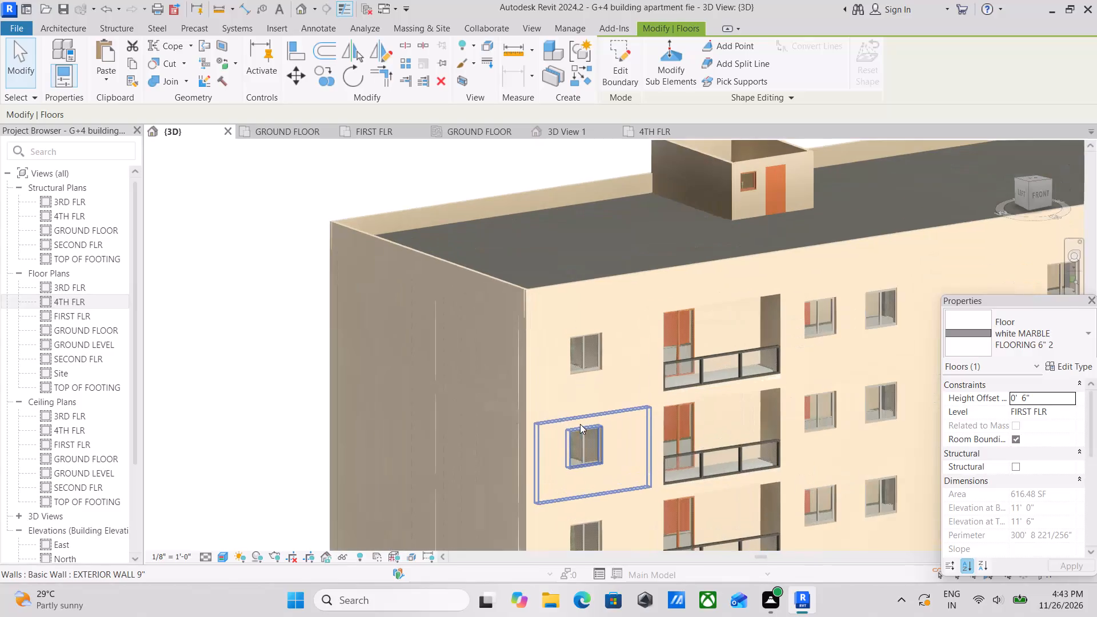
middle_drag(580, 425, 583, 483)
middle_drag(579, 487, 568, 384)
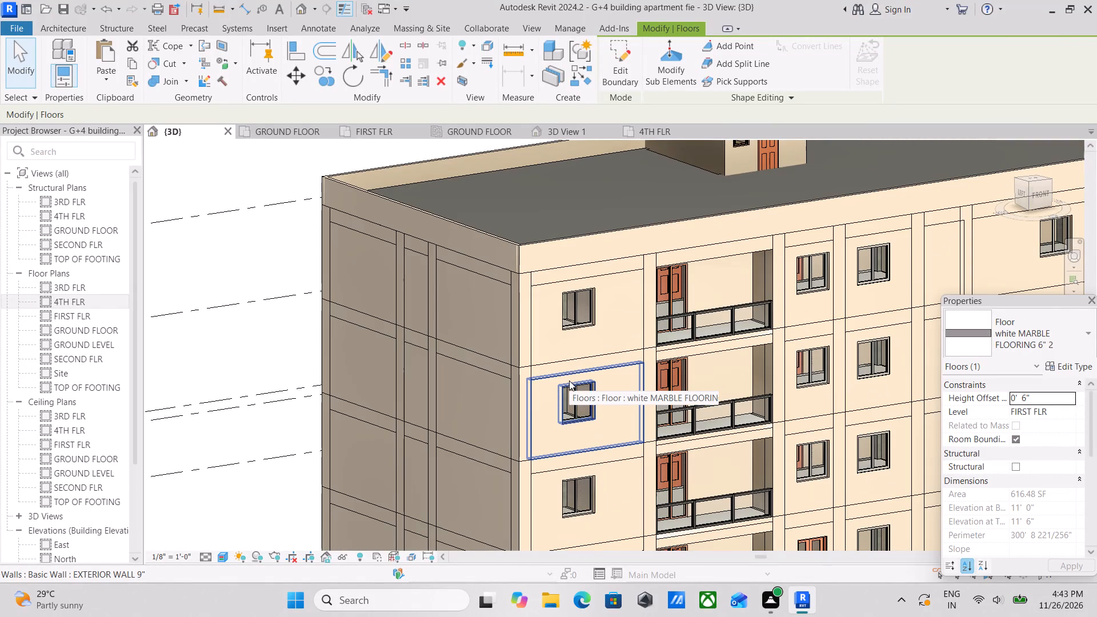
text(REC)
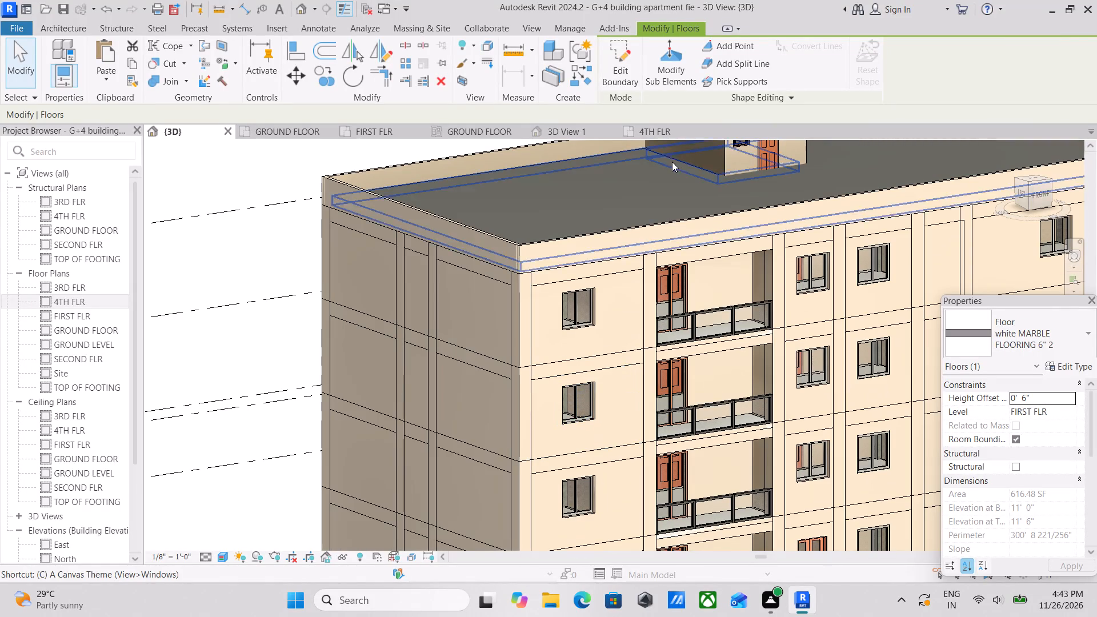
key(Escape)
middle_drag(603, 356, 610, 295)
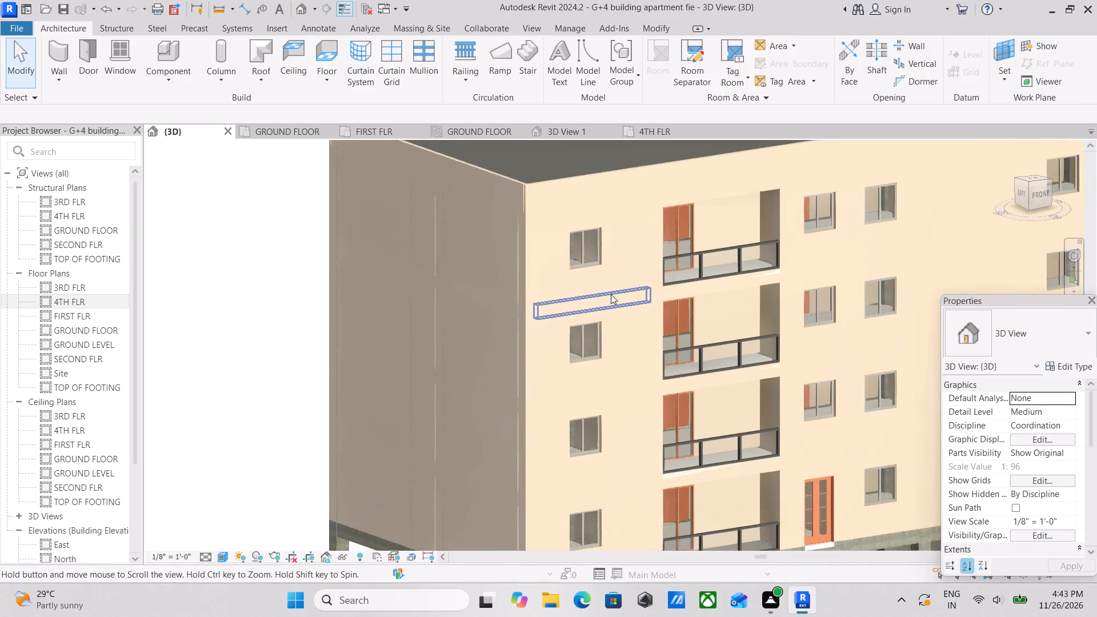
Face the front elevation in 3D and create an in-place component in the Generic Models category.
click(1039, 194)
scroll(555, 358, up, 6)
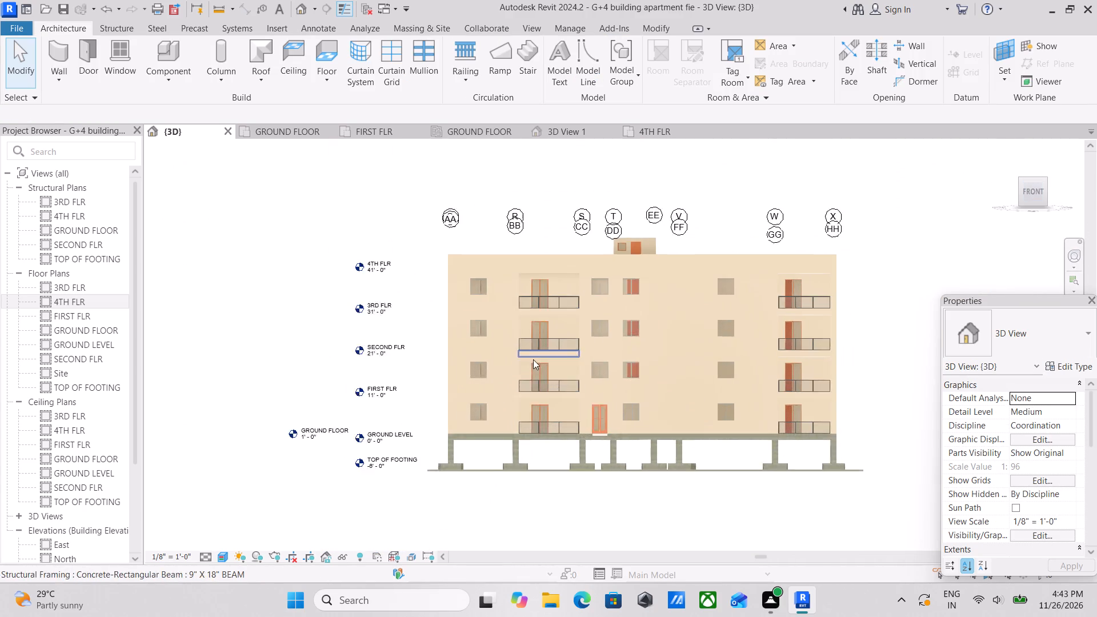
scroll(533, 359, up, 3)
middle_drag(513, 352, 670, 440)
middle_drag(636, 418, 692, 396)
middle_drag(630, 393, 676, 383)
text(REC)
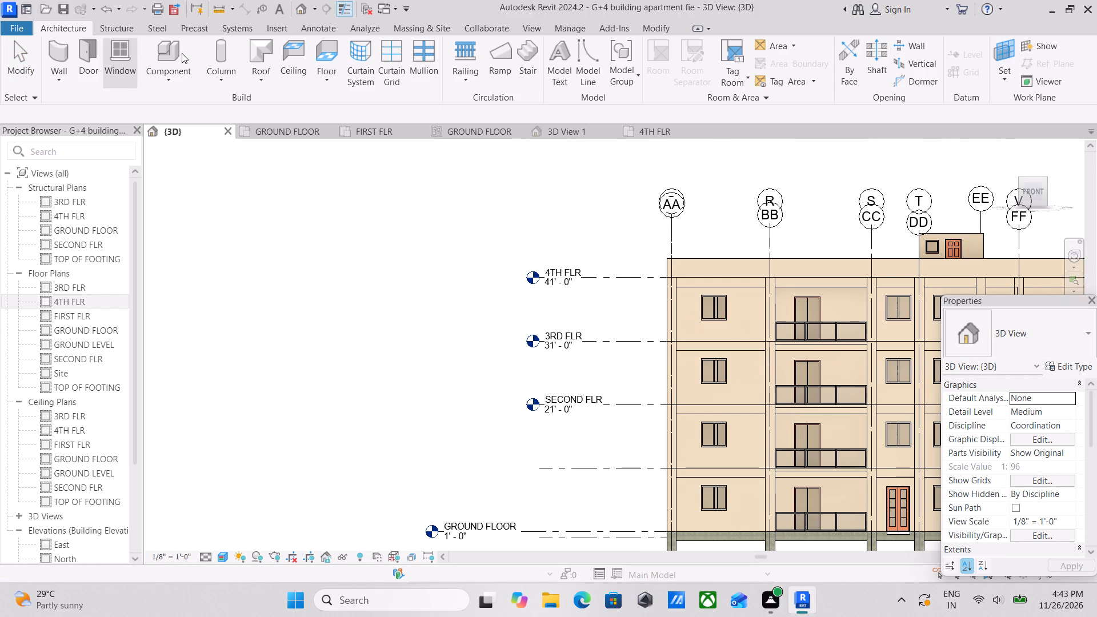
click(174, 74)
click(202, 140)
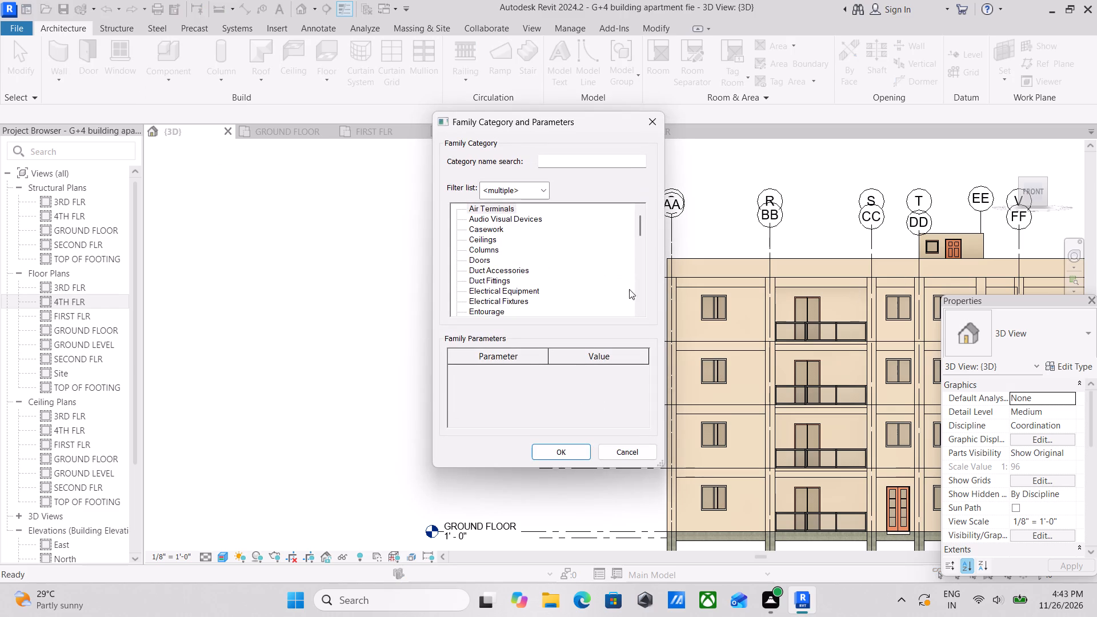
scroll(447, 261, down, 3)
scroll(518, 257, down, 8)
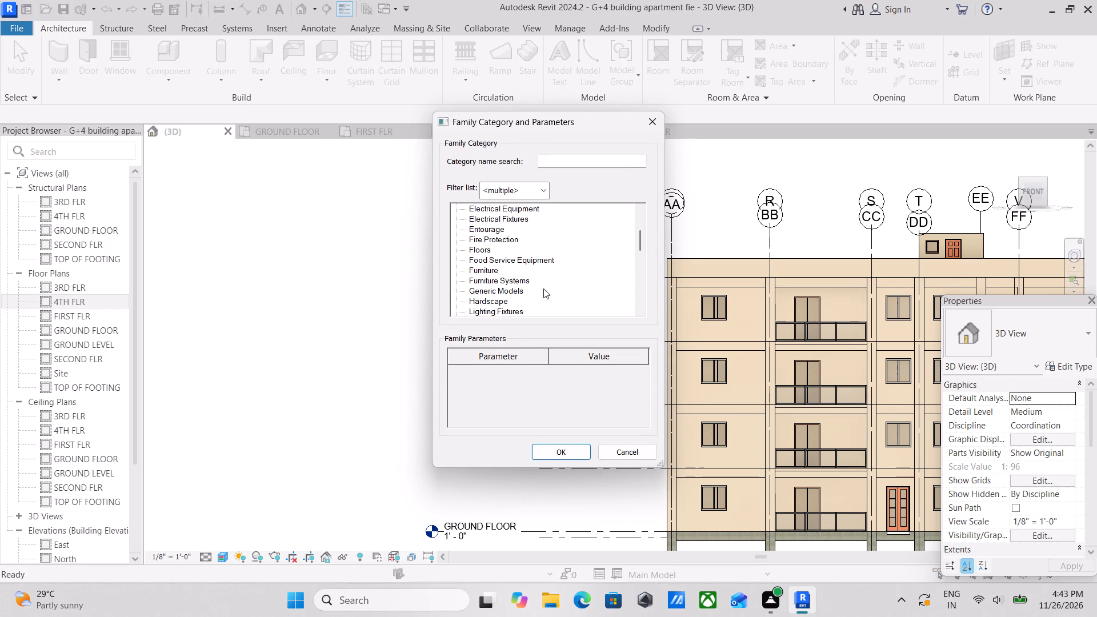
click(495, 290)
click(548, 450)
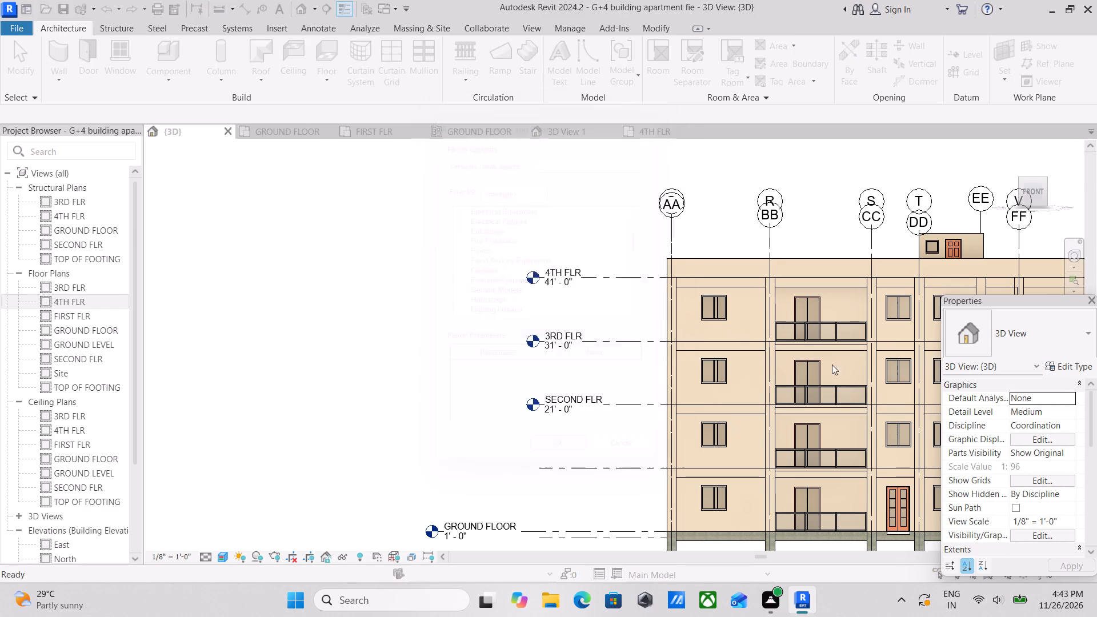
click(532, 326)
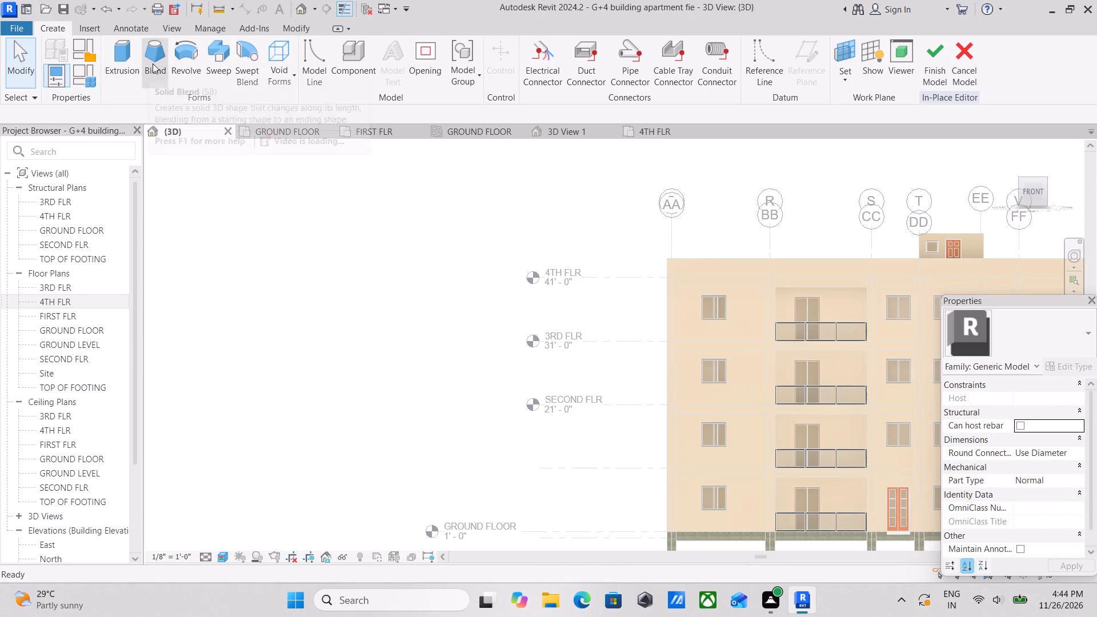
Start a solid Extrusion and set its work plane by picking the INTERIOR WALL 5" reference plane near the front-left roof corner.
click(126, 67)
scroll(735, 282, up, 2)
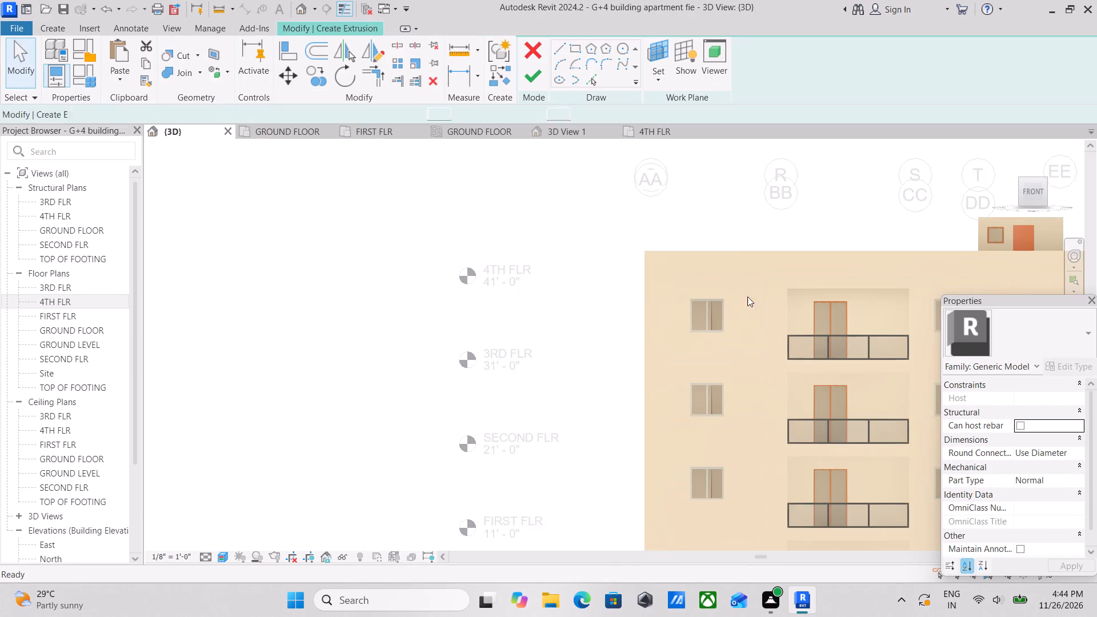
middle_drag(732, 294, 630, 291)
scroll(629, 291, up, 2)
scroll(562, 265, down, 2)
middle_drag(647, 314, 494, 281)
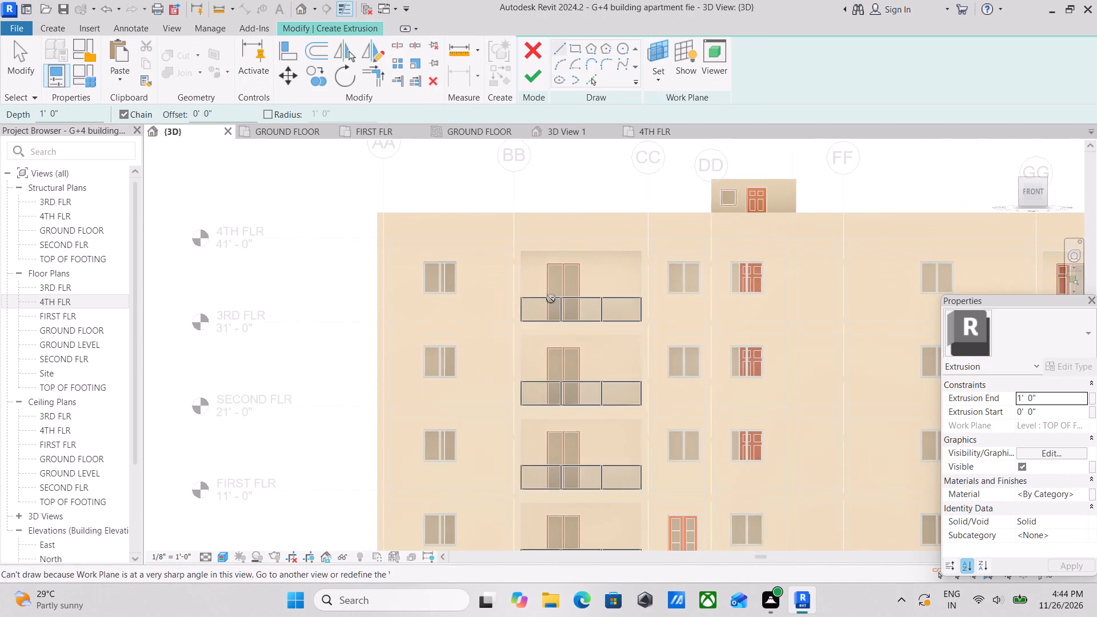
scroll(552, 299, down, 6)
middle_drag(523, 312, 608, 331)
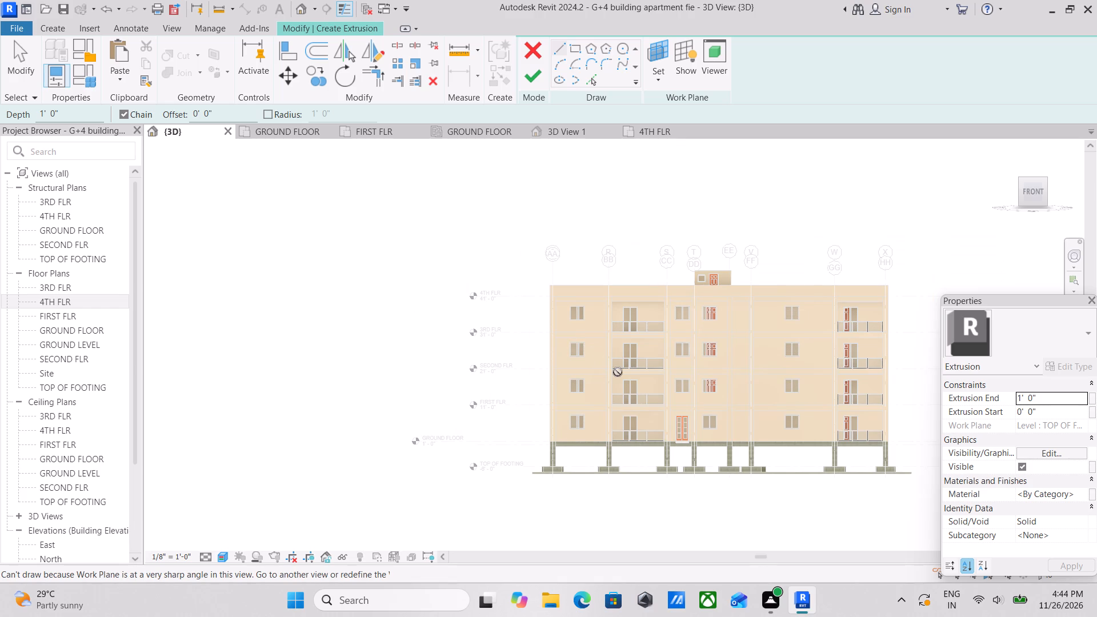
shift+middle_drag(560, 378, 667, 448)
scroll(730, 351, up, 10)
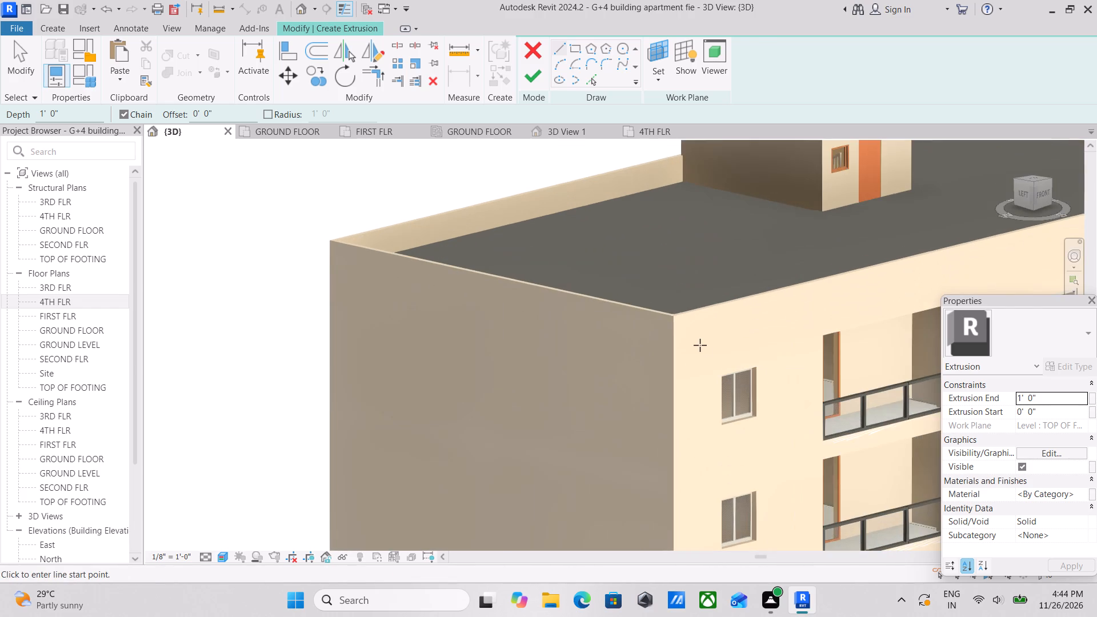
scroll(711, 345, up, 2)
middle_drag(697, 315, 502, 323)
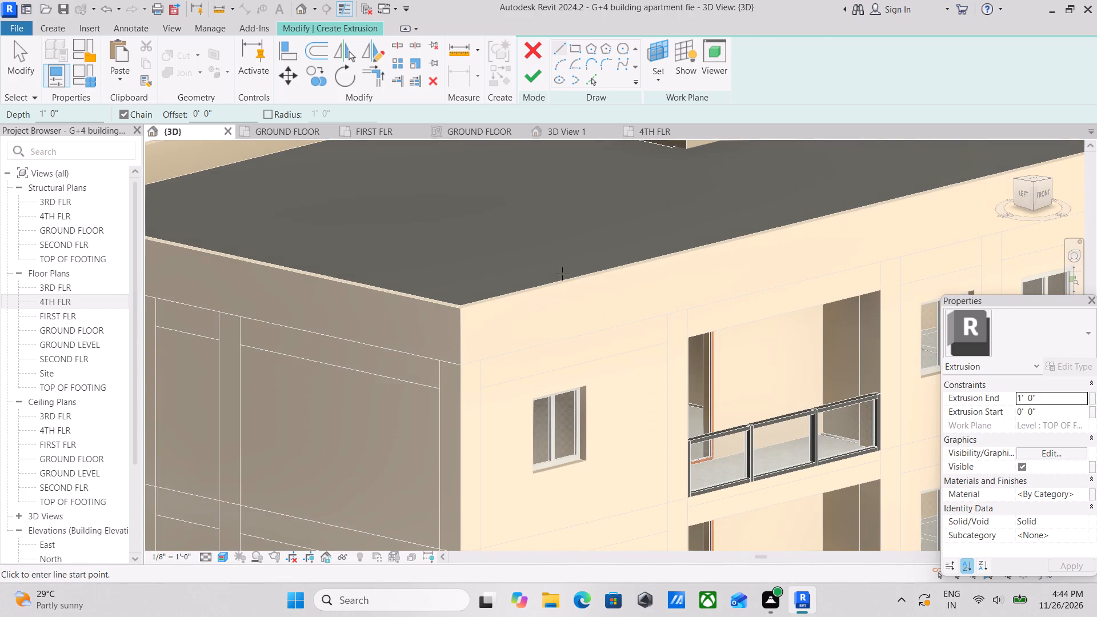
middle_drag(487, 353, 467, 208)
scroll(460, 364, down, 1)
middle_drag(460, 364, 451, 222)
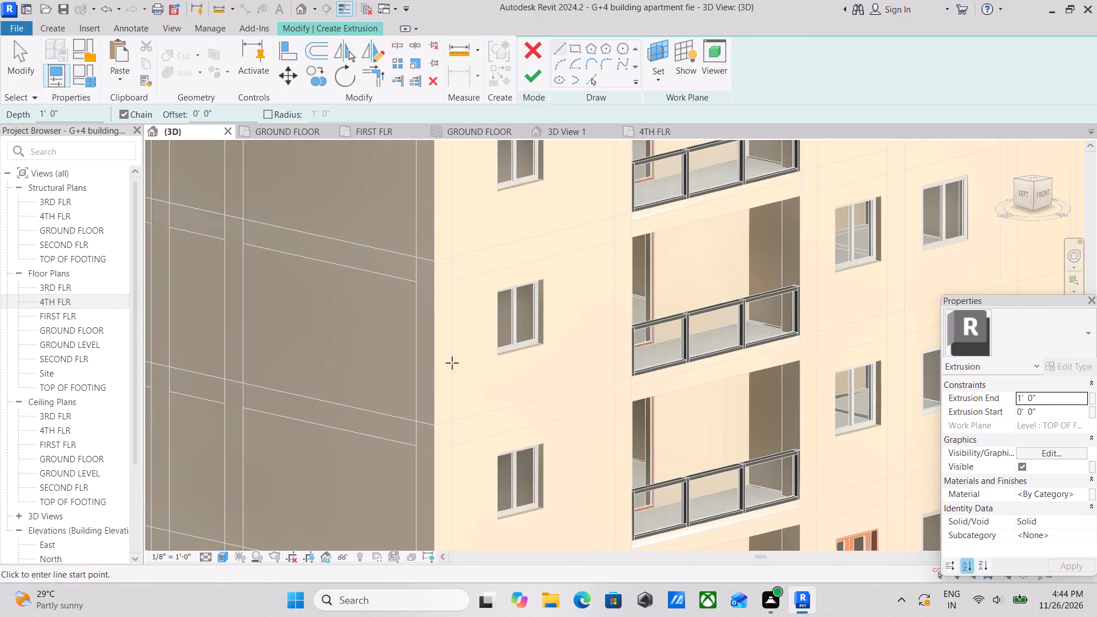
scroll(439, 360, down, 2)
middle_drag(439, 360, 371, 234)
scroll(458, 421, up, 1)
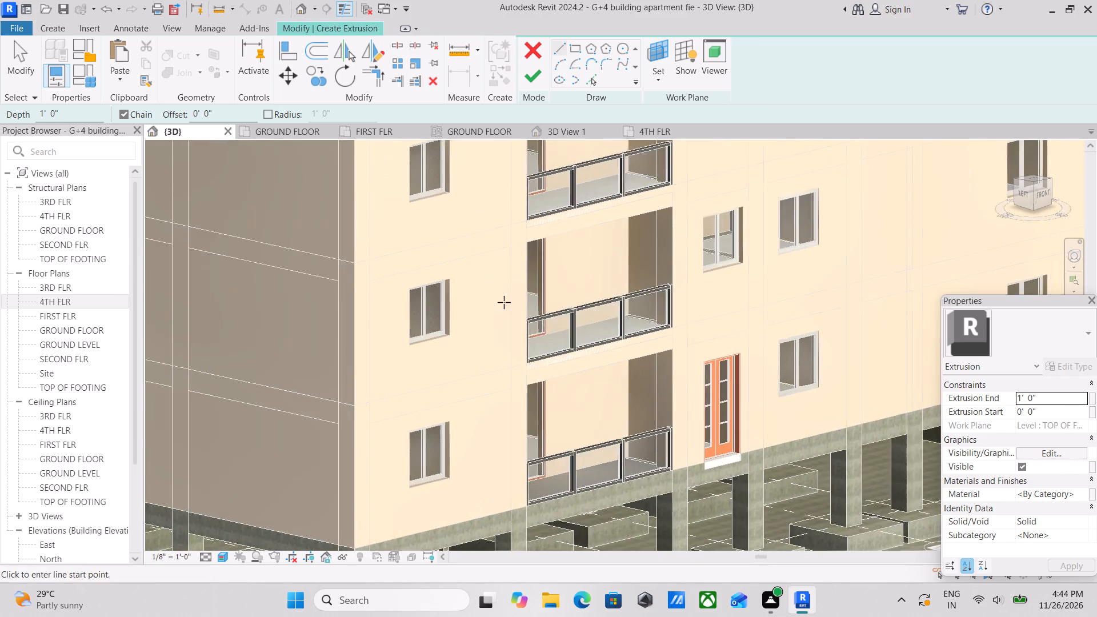
middle_drag(503, 310, 511, 486)
scroll(502, 322, up, 1)
middle_drag(409, 271, 449, 439)
scroll(469, 237, up, 2)
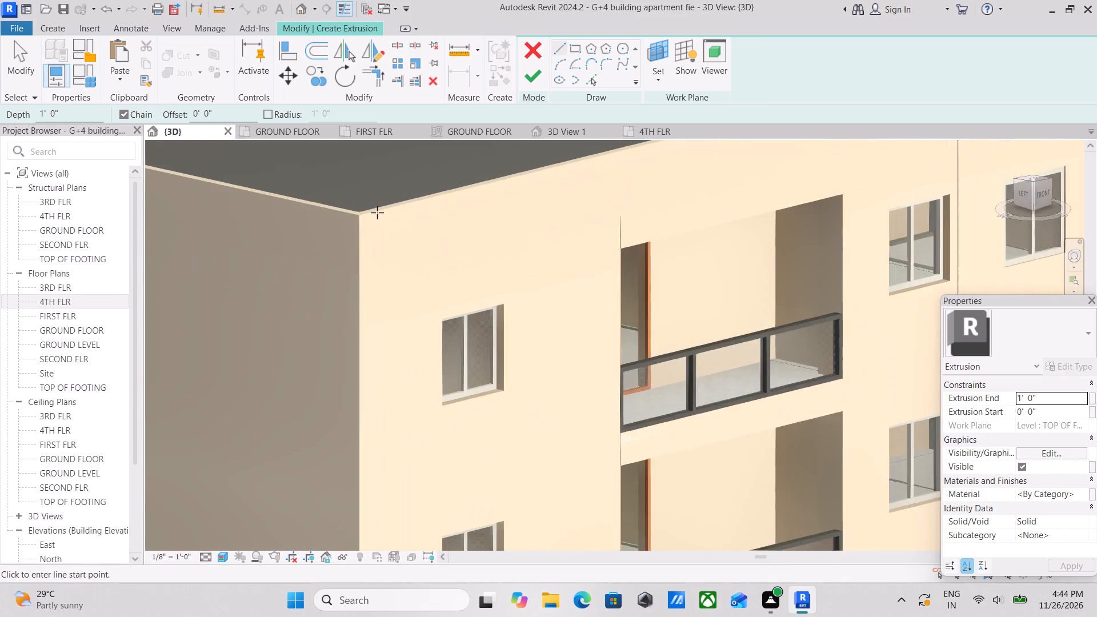
scroll(378, 213, up, 6)
scroll(363, 217, down, 3)
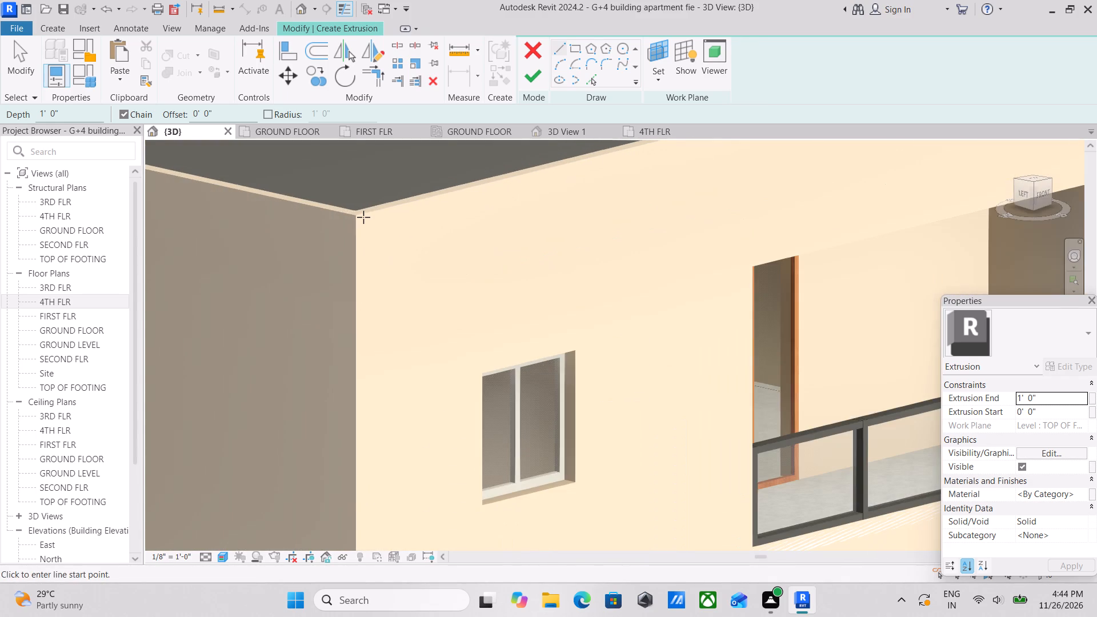
click(647, 76)
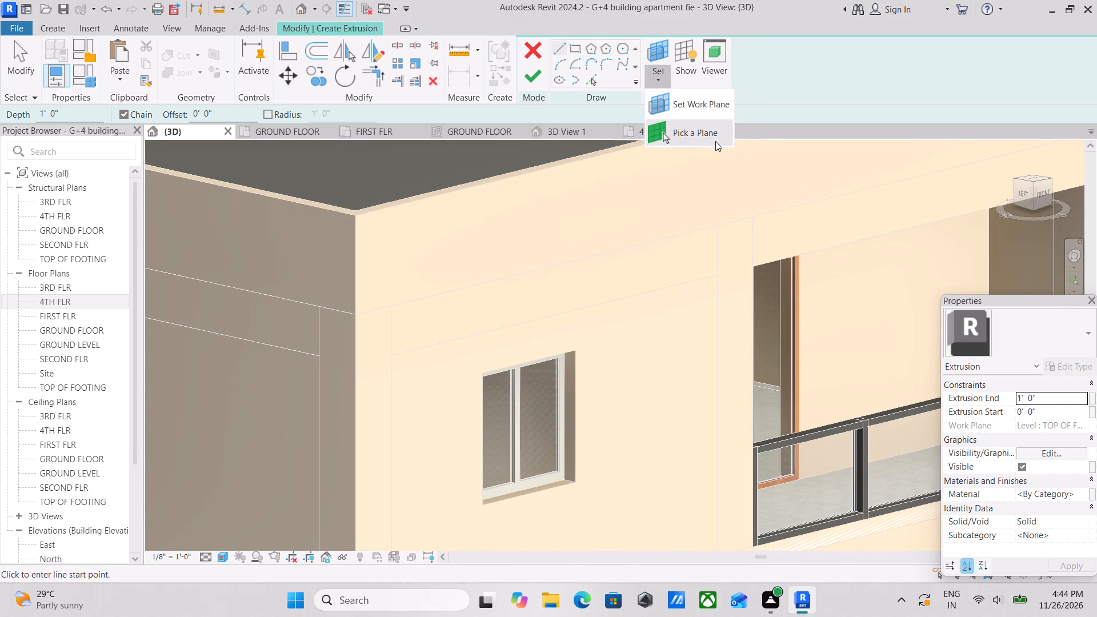
click(711, 138)
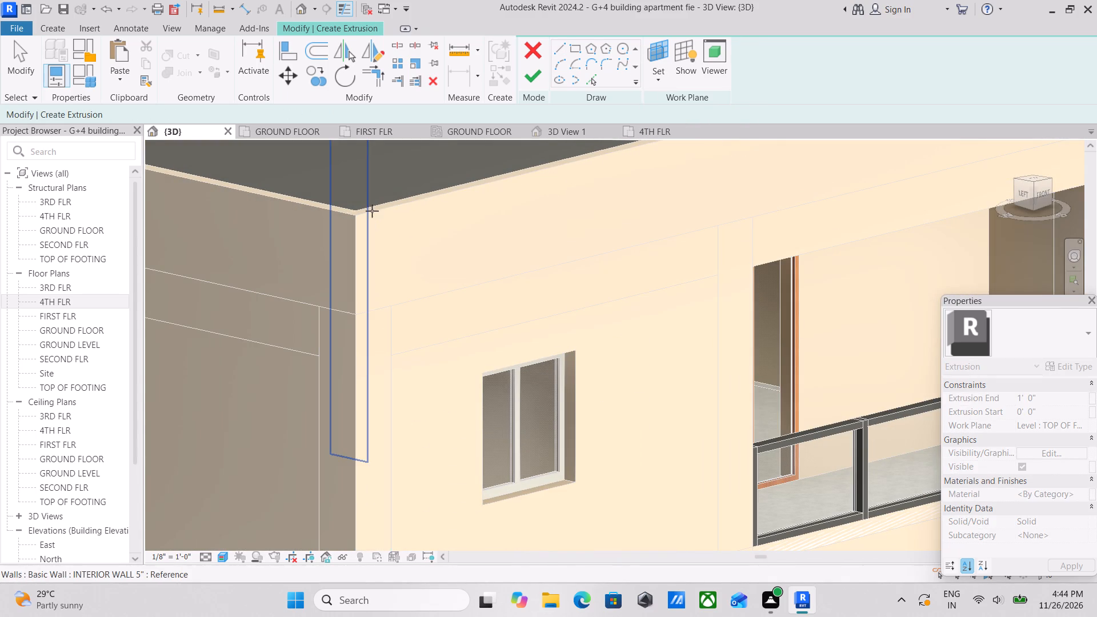
click(373, 213)
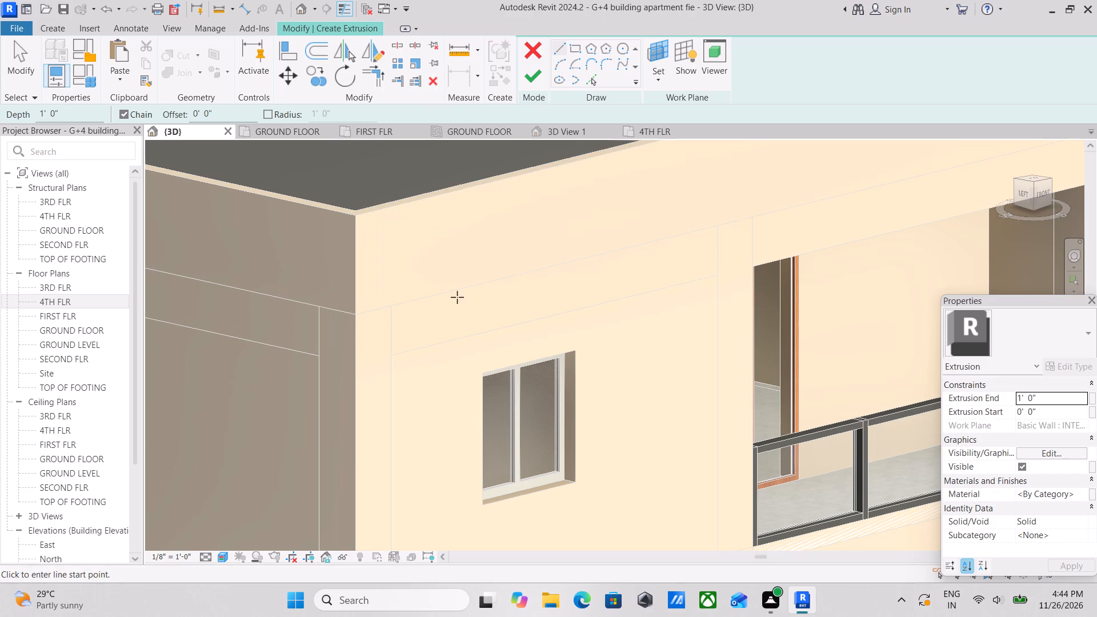
Sketch the extrusion's outer rectangle from the front-left roof corner down to the wall base at the ground-floor balcony's near edge.
middle_drag(415, 340, 442, 286)
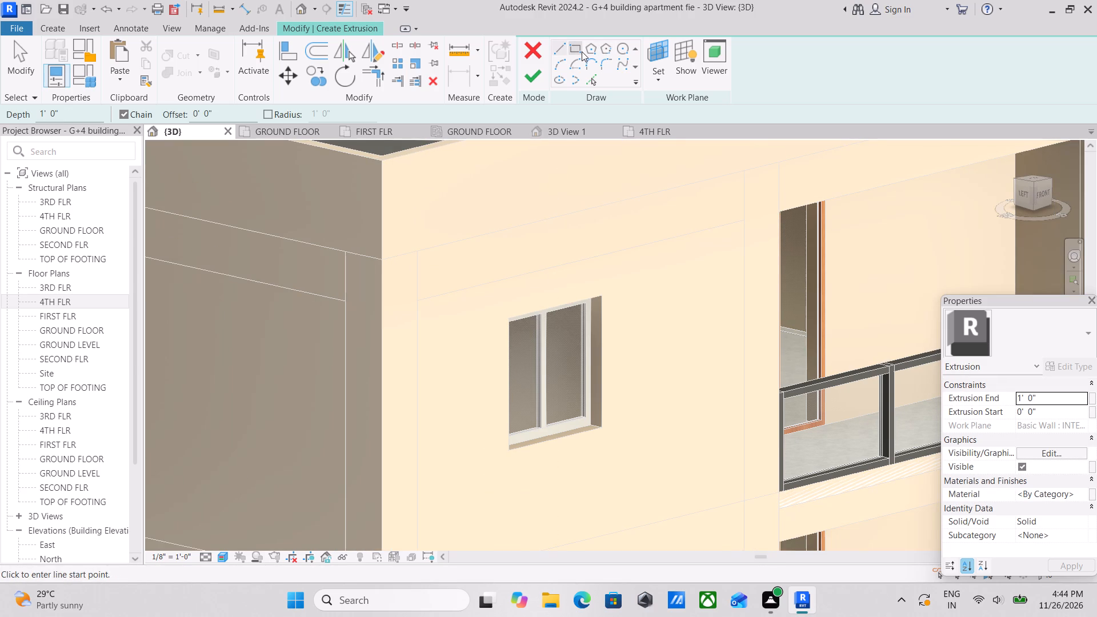
click(578, 51)
scroll(488, 342, down, 2)
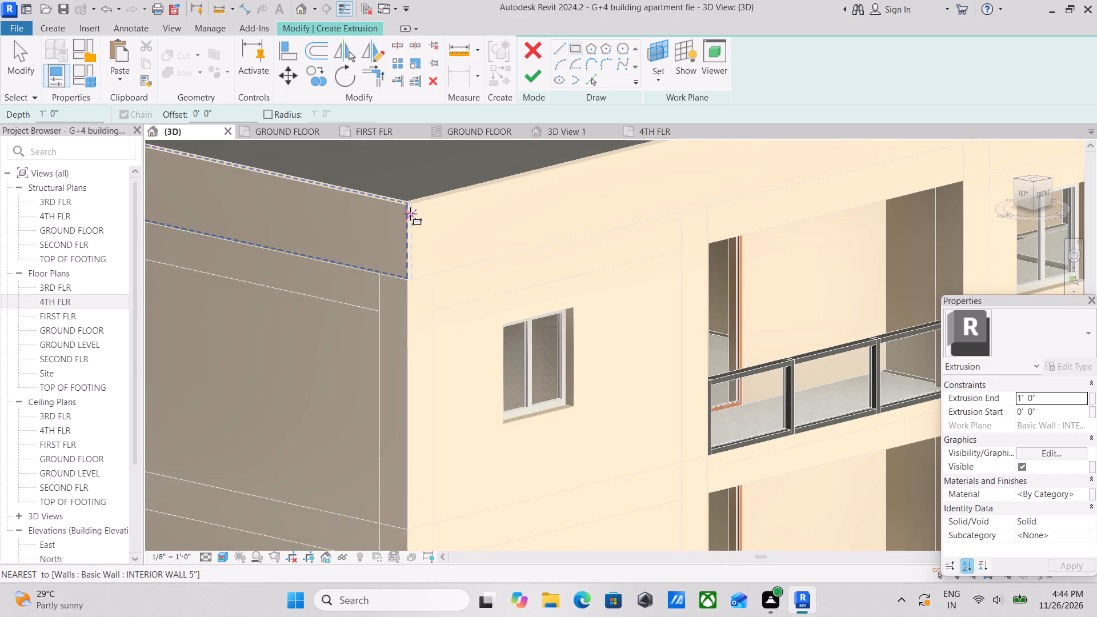
click(412, 206)
middle_drag(527, 447, 490, 255)
middle_drag(551, 464, 519, 257)
middle_drag(620, 512, 541, 281)
middle_drag(554, 470, 546, 267)
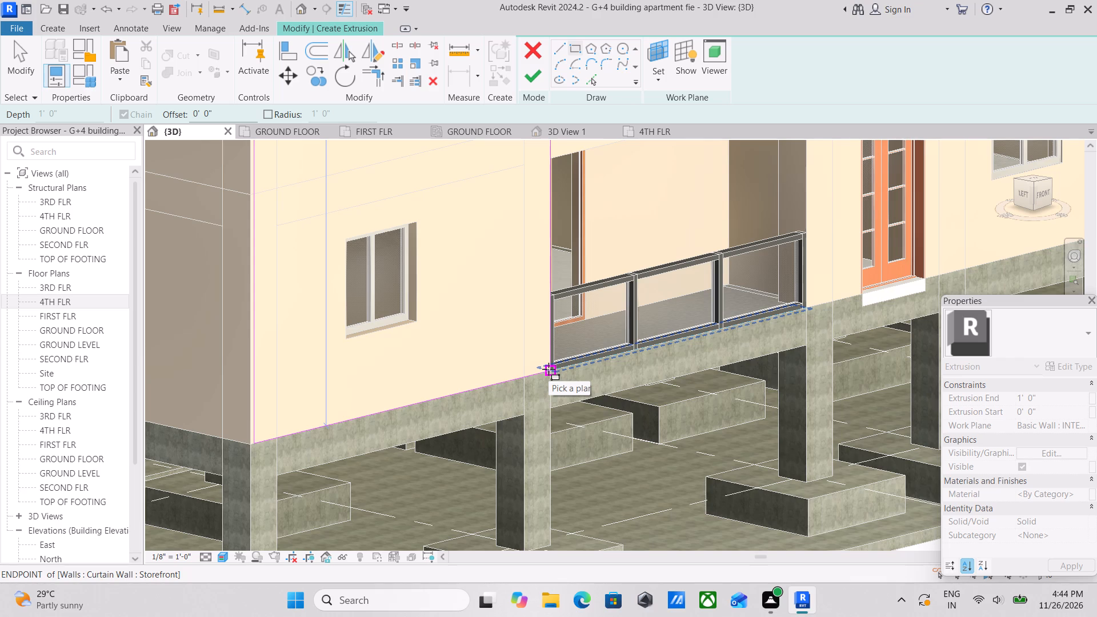
scroll(548, 369, up, 1)
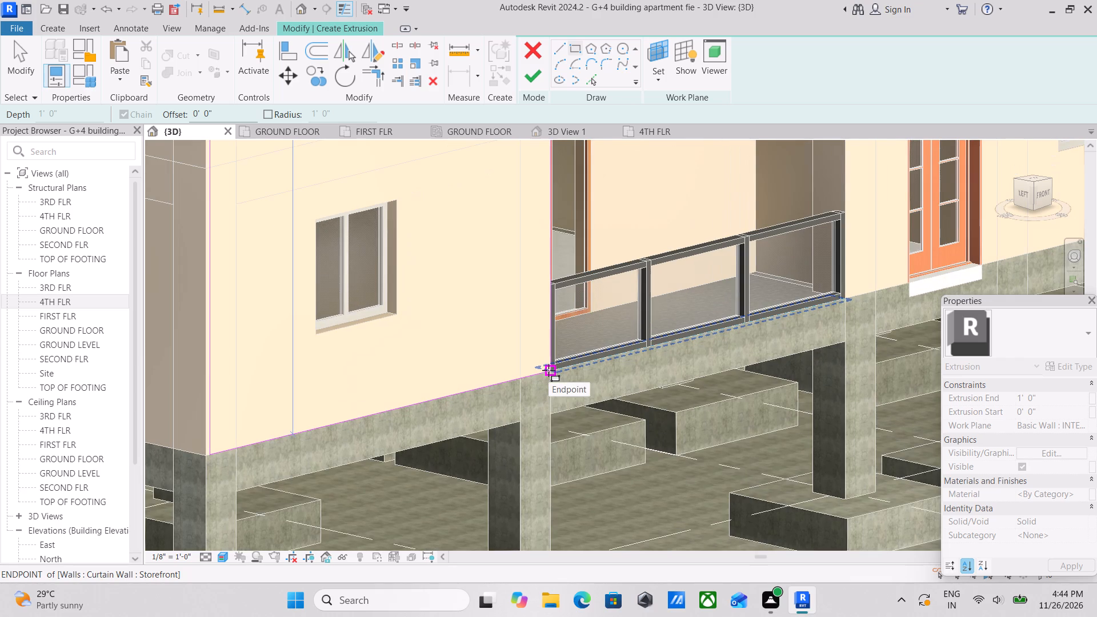
click(548, 370)
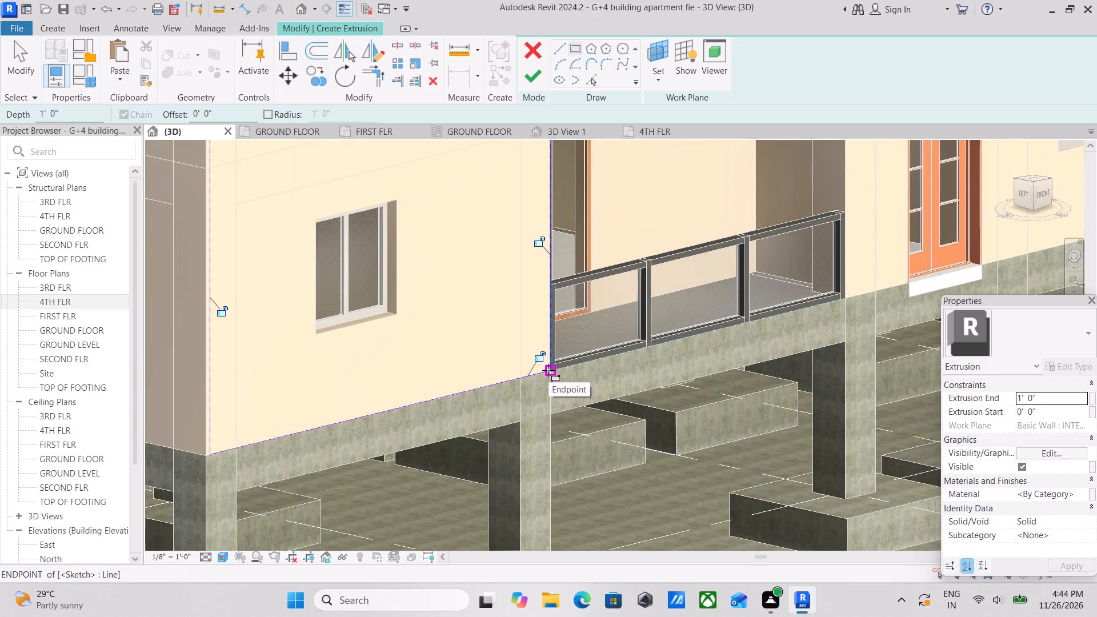
key(Escape)
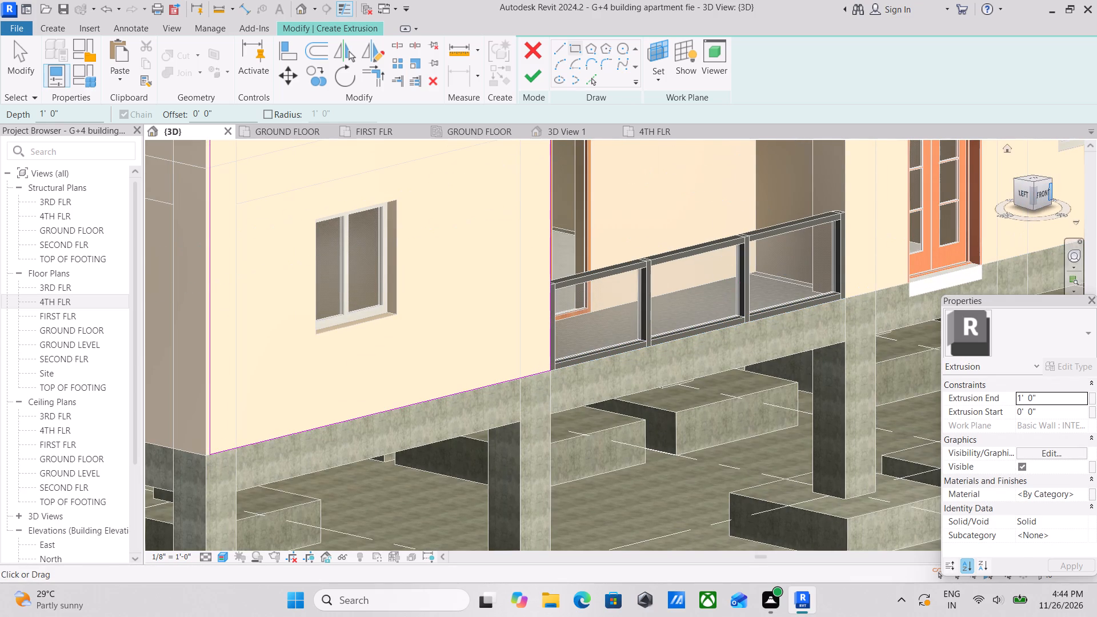
Face the front and sketch an inner rectangle about 14'-0" high enclosing the top two windows of the leftmost window column.
click(1044, 199)
scroll(498, 349, up, 1)
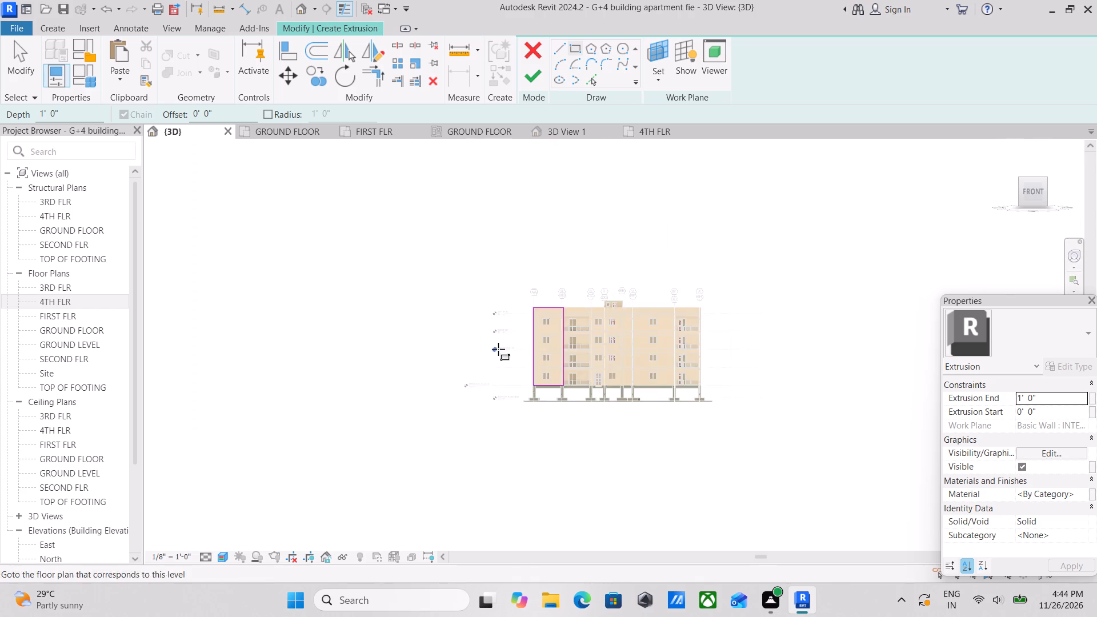
scroll(498, 349, up, 2)
scroll(540, 371, up, 4)
scroll(586, 293, up, 3)
middle_drag(586, 293, 571, 385)
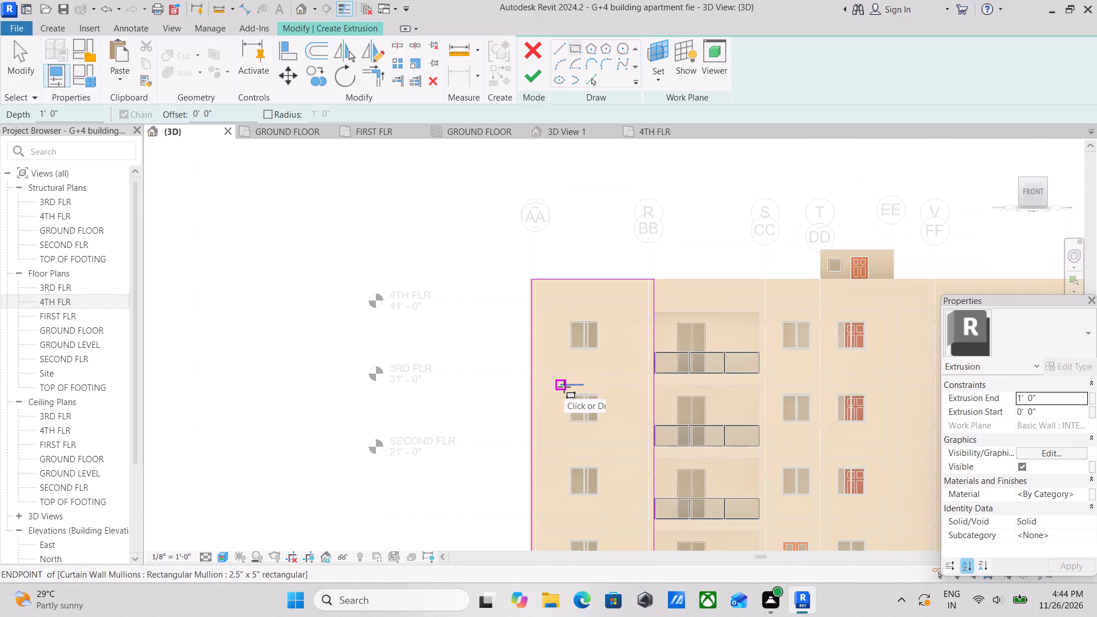
scroll(616, 336, up, 2)
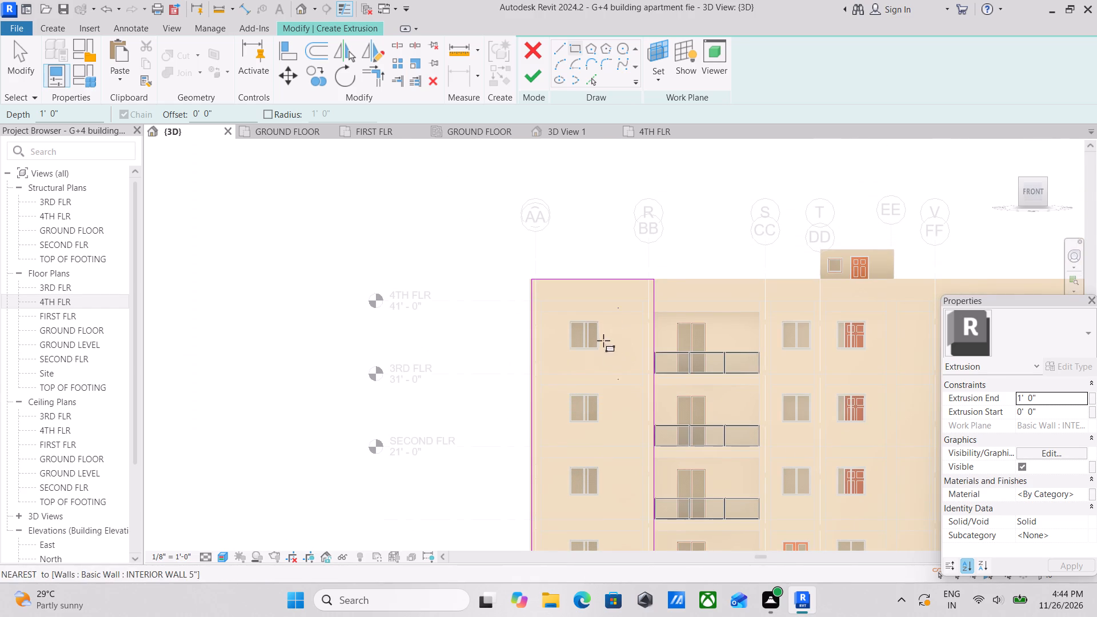
scroll(603, 340, up, 1)
scroll(569, 303, up, 6)
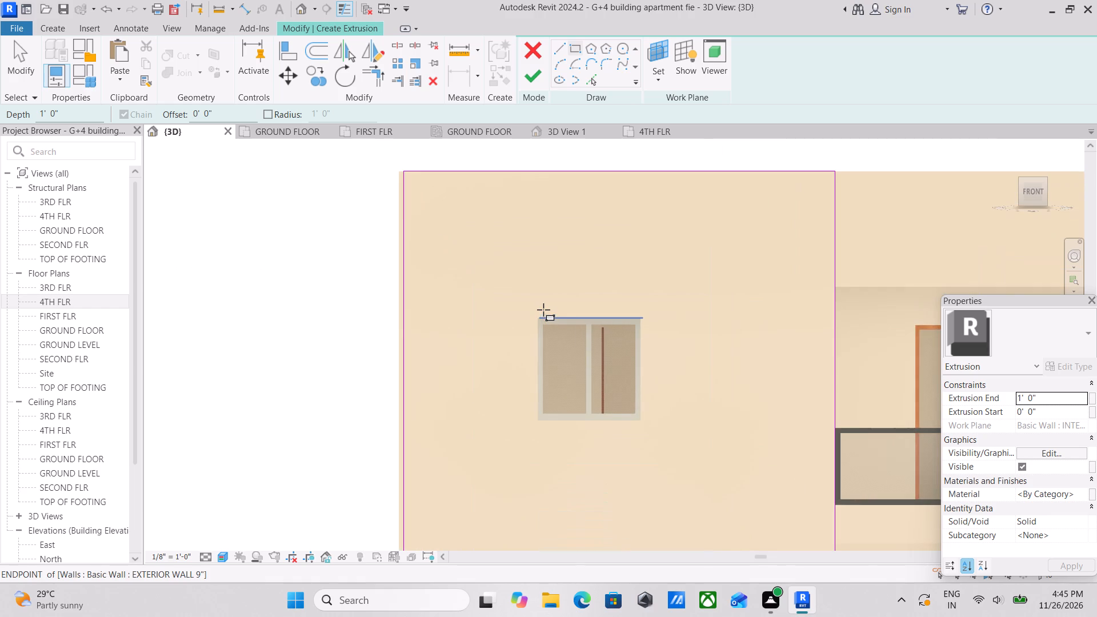
scroll(563, 305, up, 2)
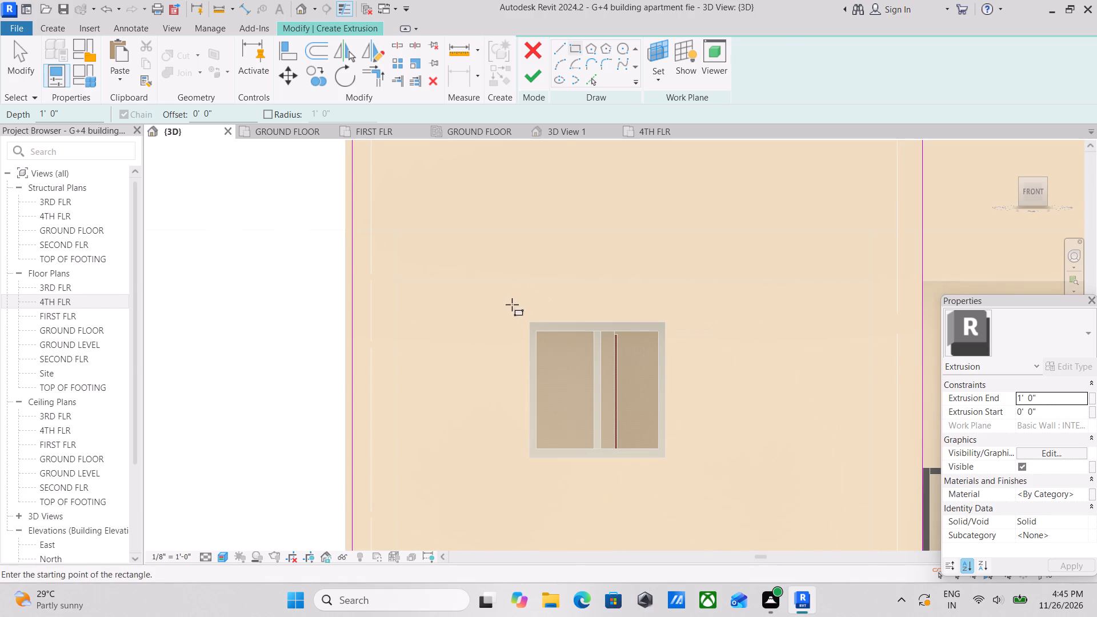
click(532, 323)
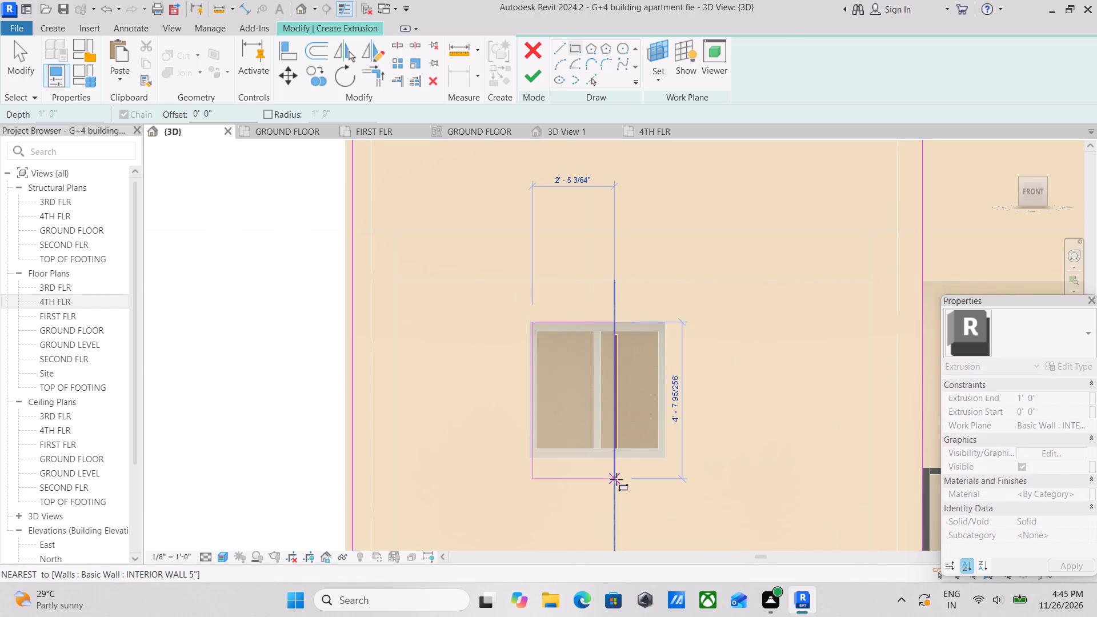
middle_drag(616, 479, 600, 312)
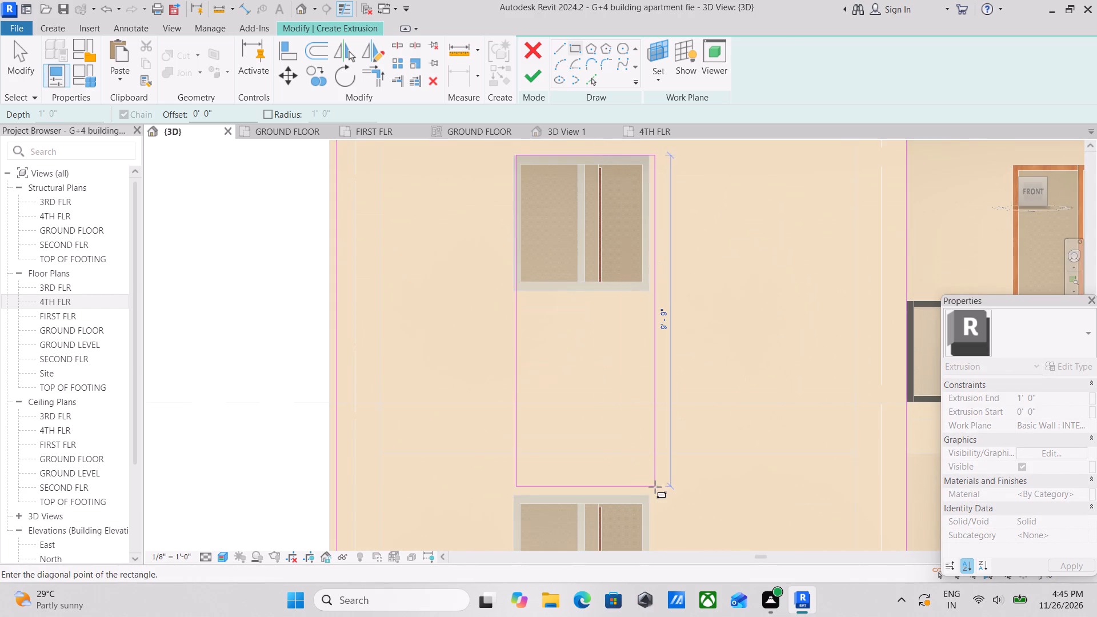
middle_drag(655, 487, 623, 316)
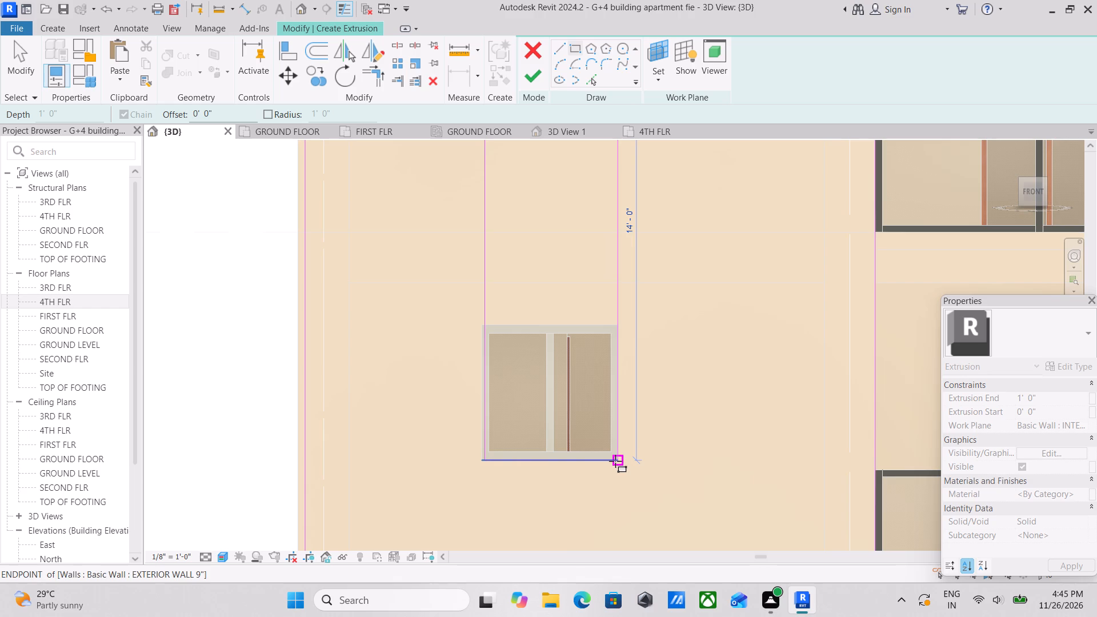
click(615, 461)
Sketch a second inner rectangle about 3'-11" wide enclosing the lower two windows of the same window column.
scroll(616, 453, down, 7)
middle_drag(654, 456, 652, 270)
scroll(652, 267, down, 1)
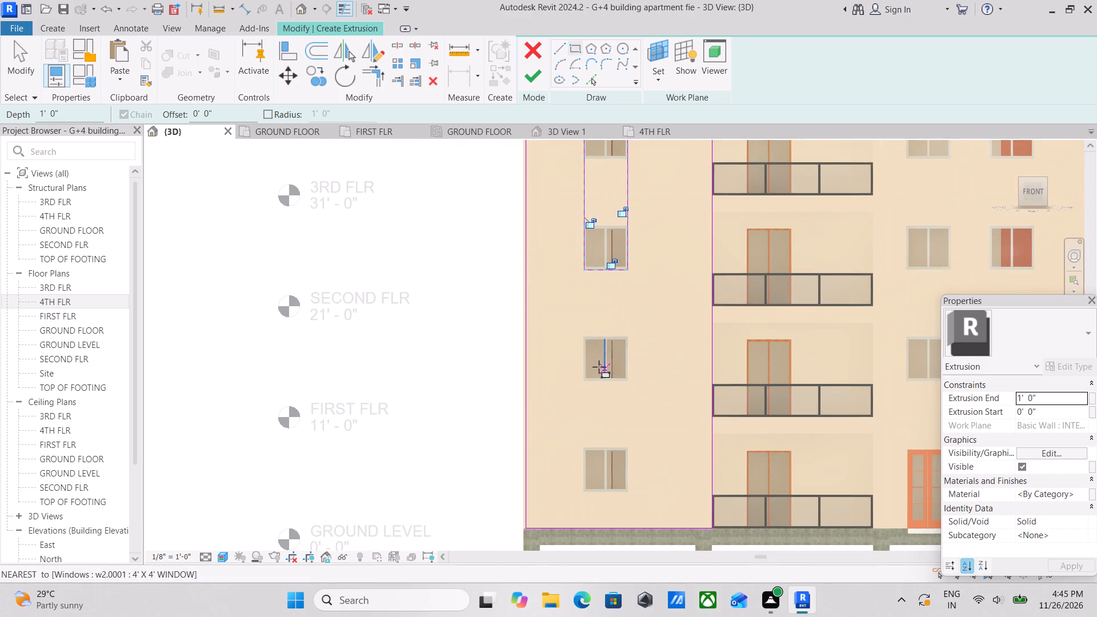
scroll(602, 404, up, 5)
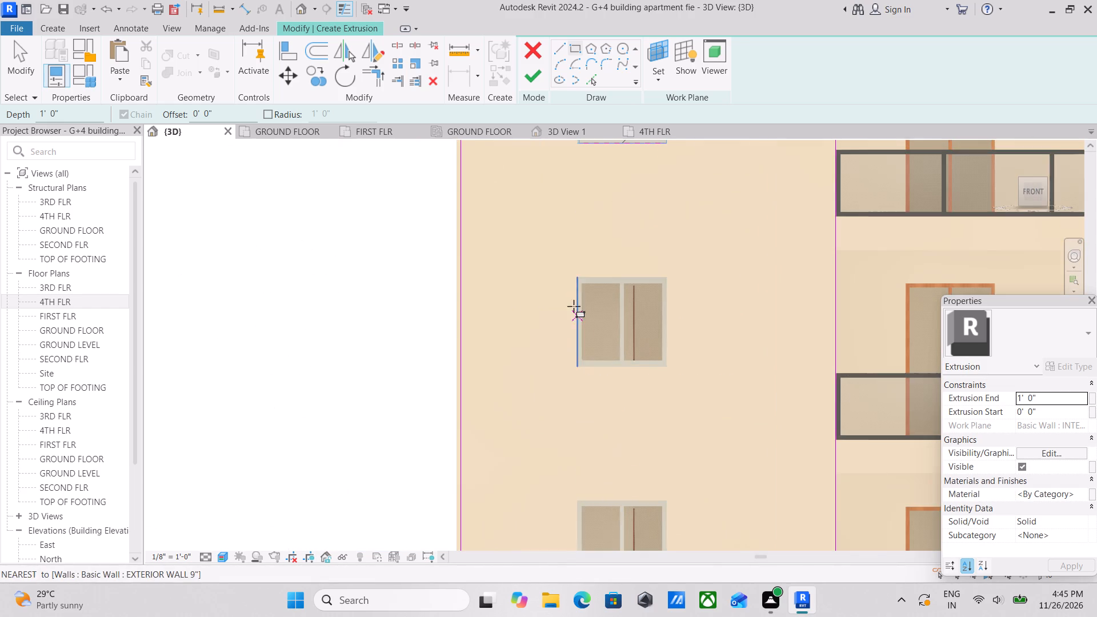
click(579, 279)
middle_drag(660, 458, 635, 305)
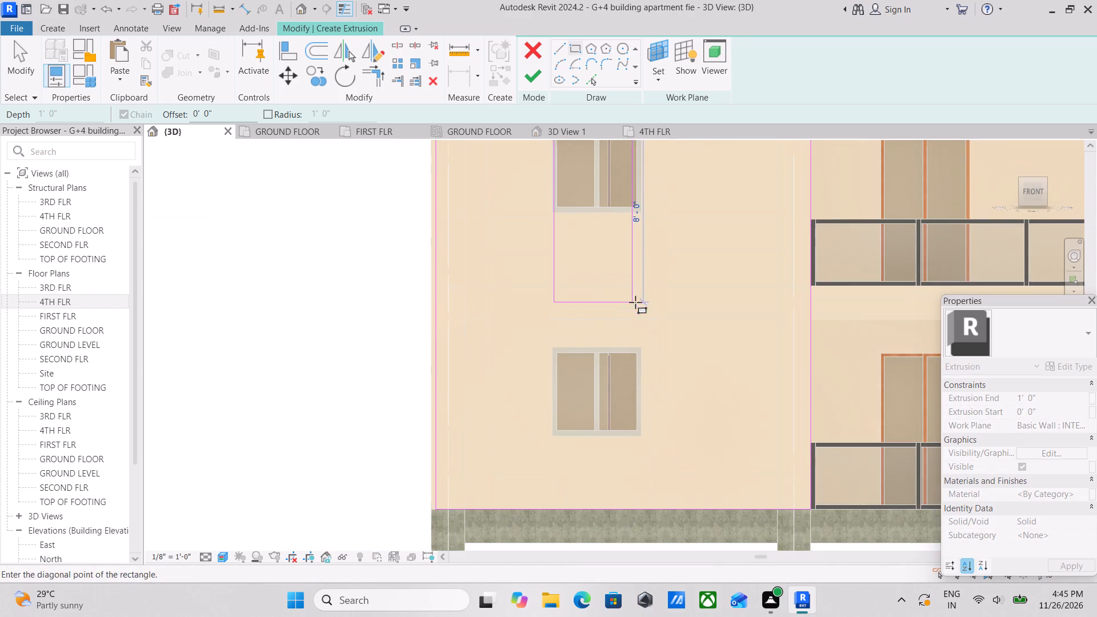
click(644, 435)
Set the Extrusion End to 6".
scroll(644, 435, down, 4)
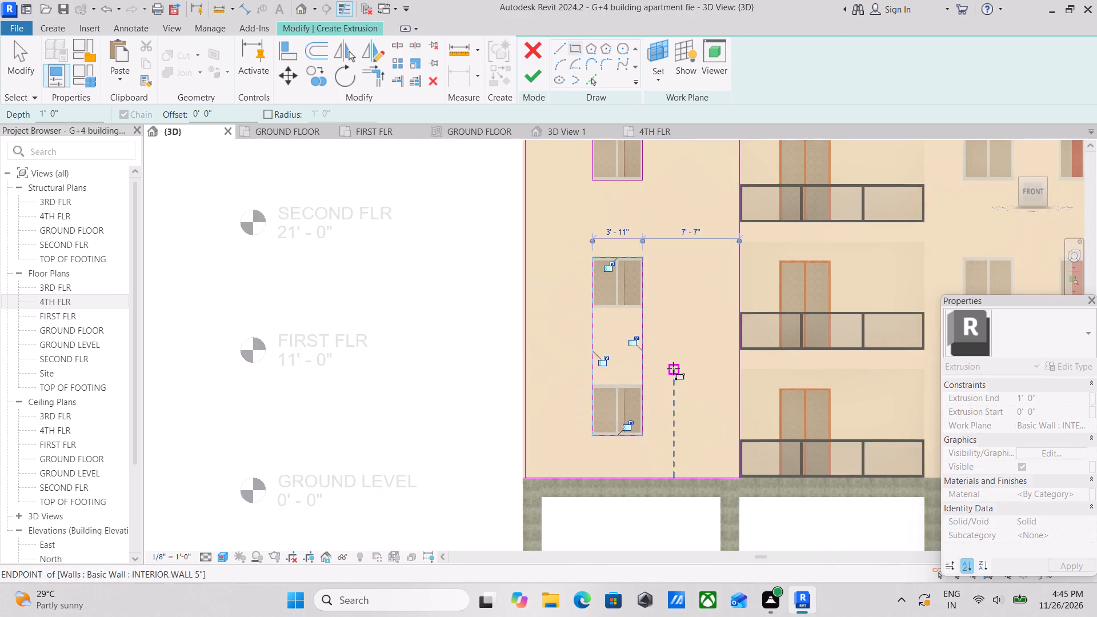
scroll(673, 368, down, 1)
middle_drag(673, 368, 663, 479)
middle_drag(670, 375, 660, 499)
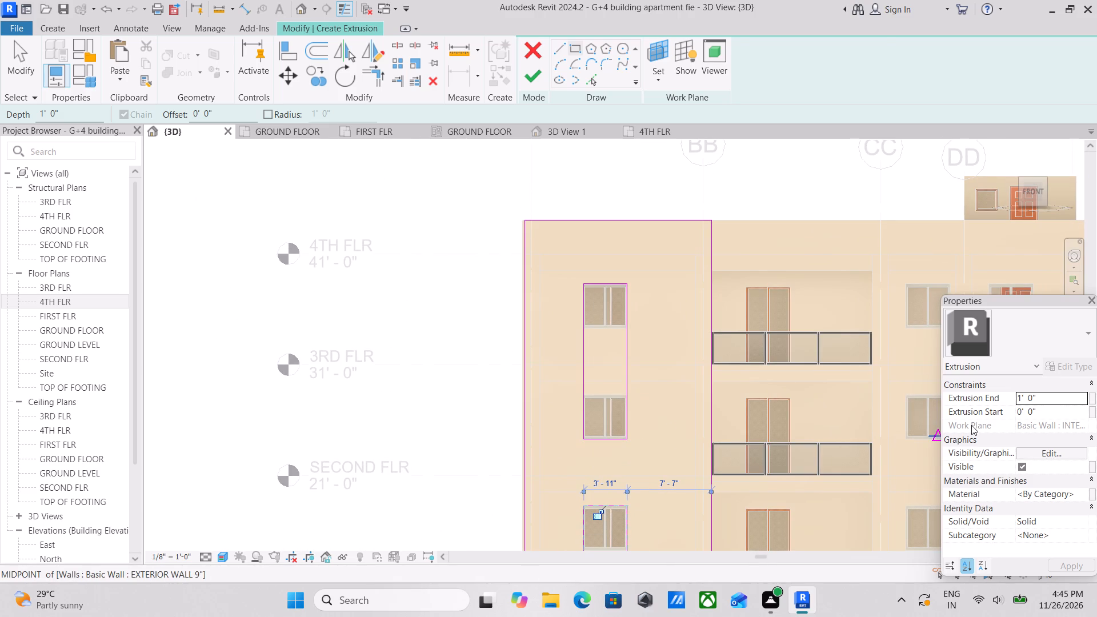
click(1059, 396)
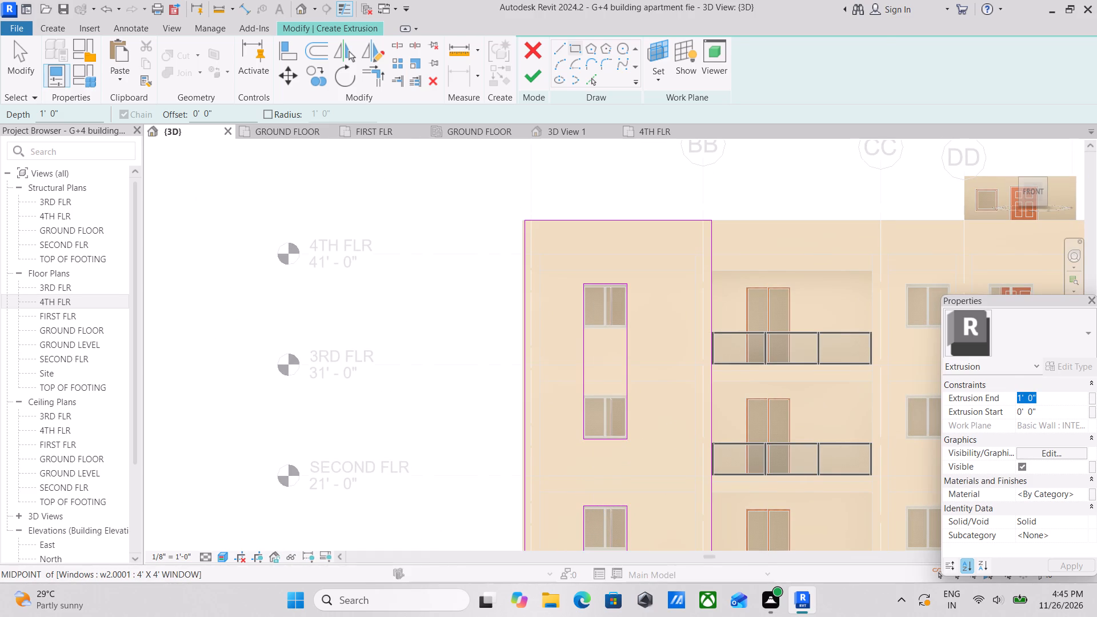
key(6)
key(shift+quotedbl)
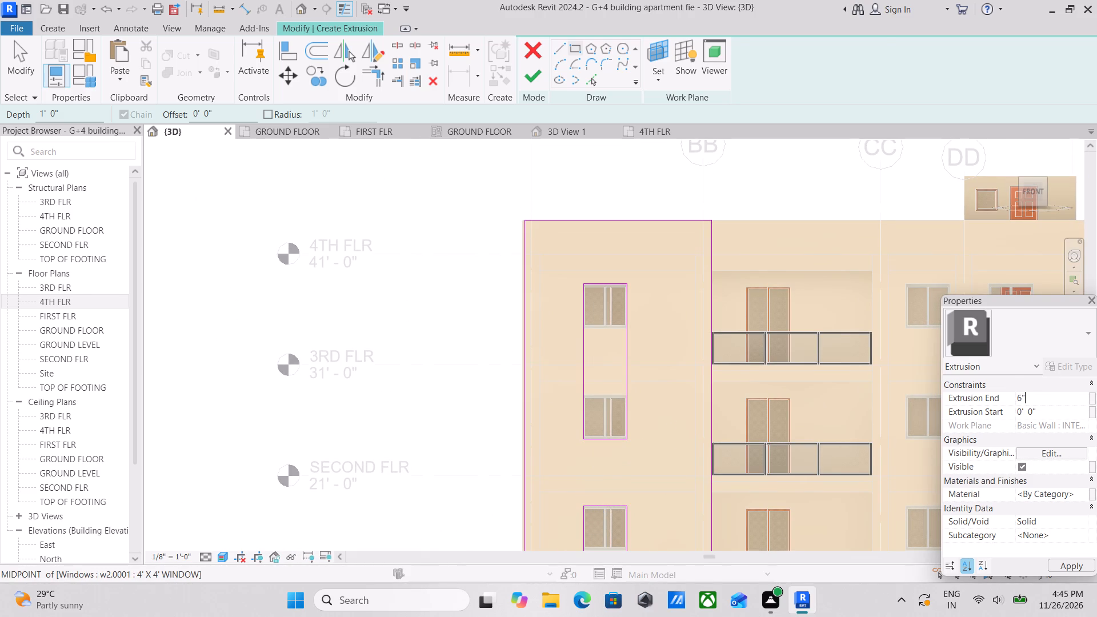
Create a new material for the extrusion and name it WALL ACCENT 6".
scroll(1064, 463, down, 1)
click(1078, 495)
click(1085, 495)
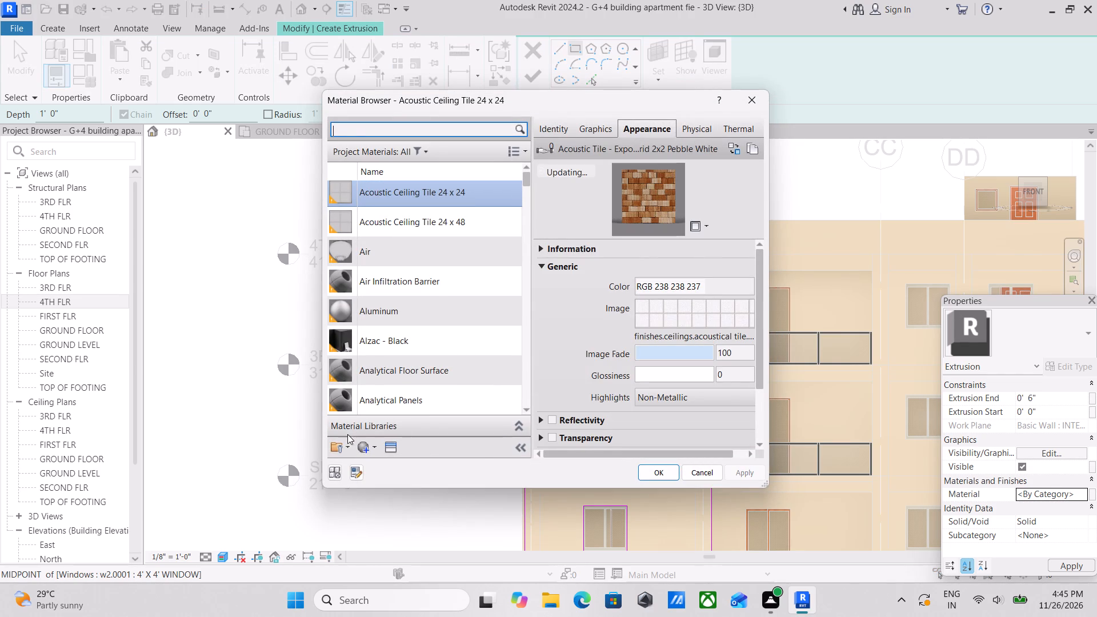
click(357, 449)
click(396, 471)
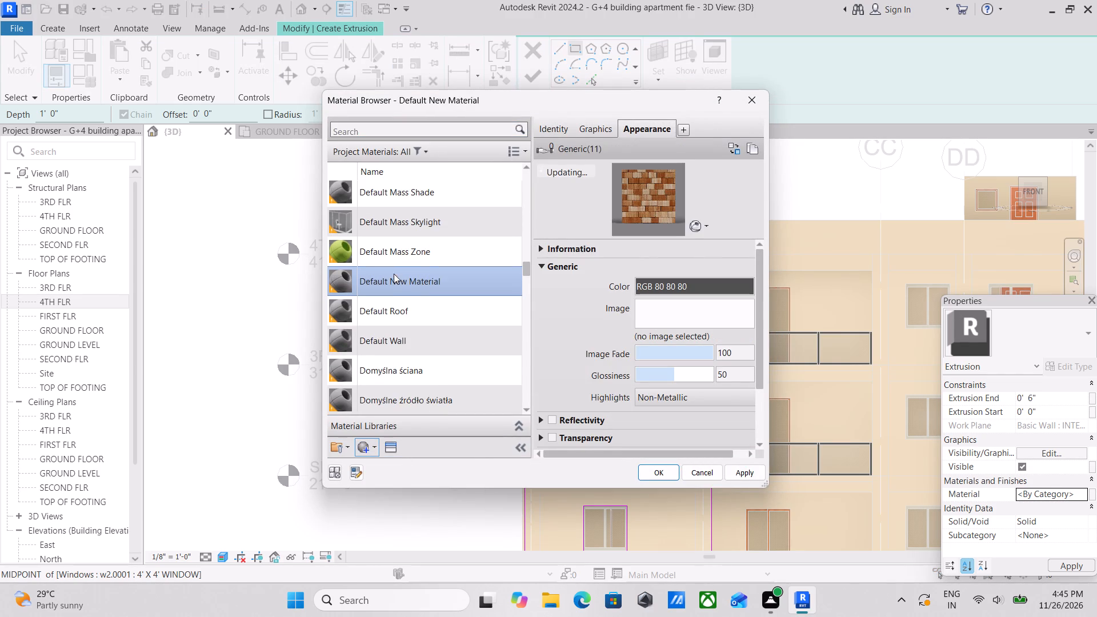
right_click(383, 277)
click(434, 328)
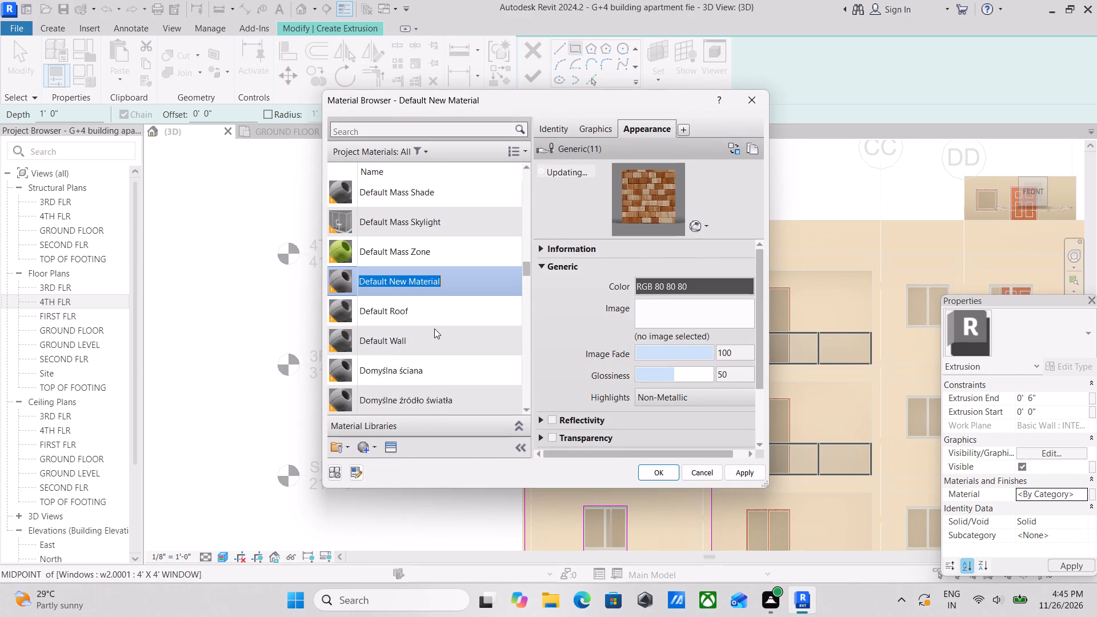
text(WALL ACCENT)
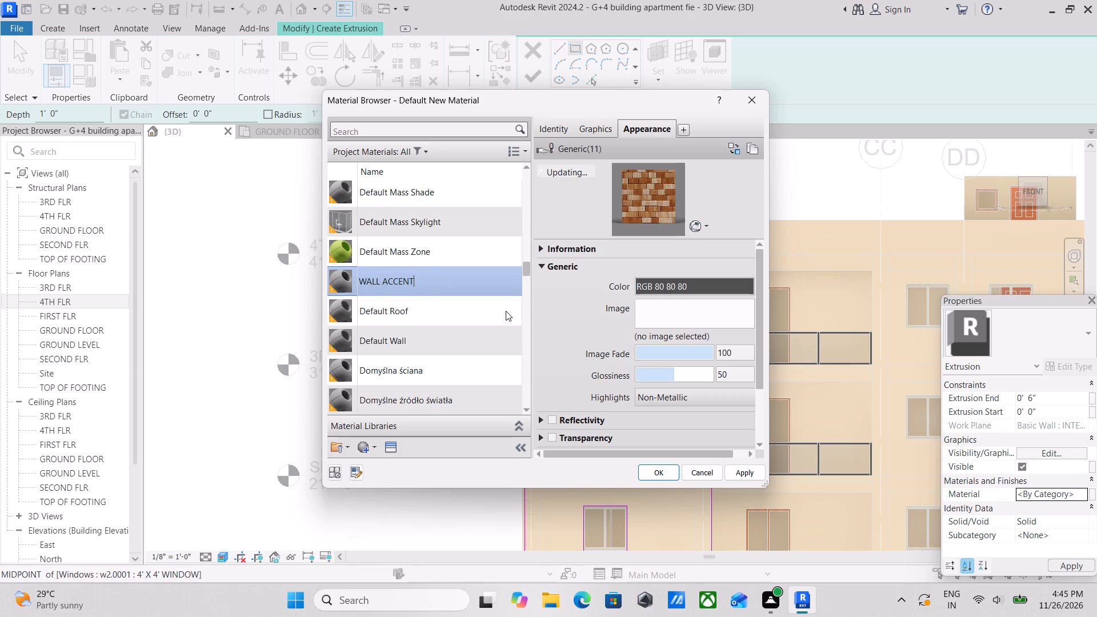
key(space)
key(6)
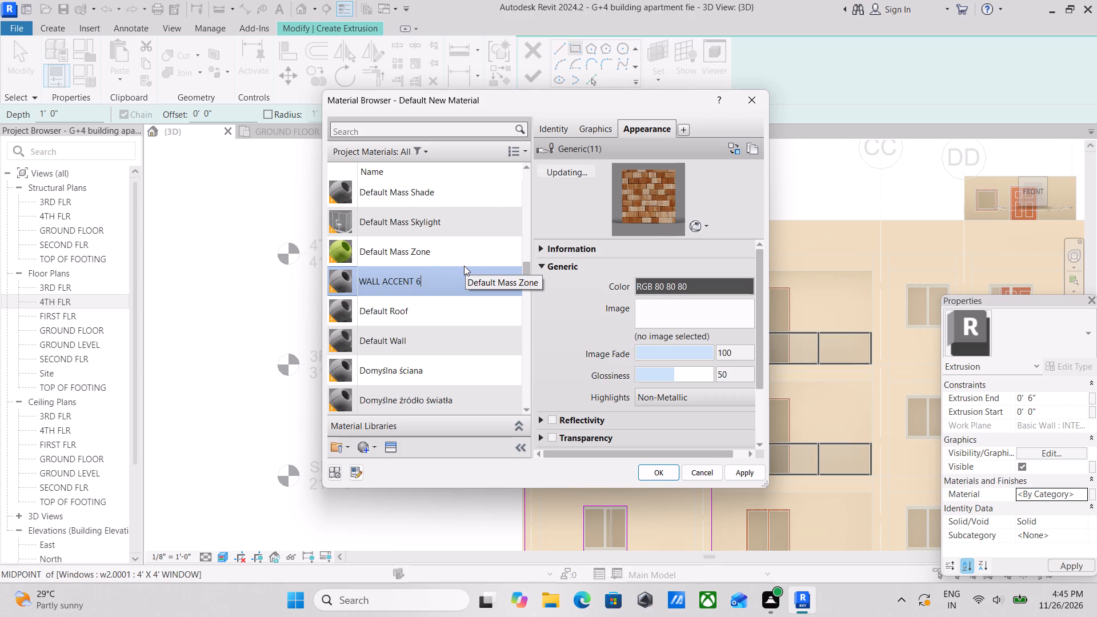
key(shift+quotedbl)
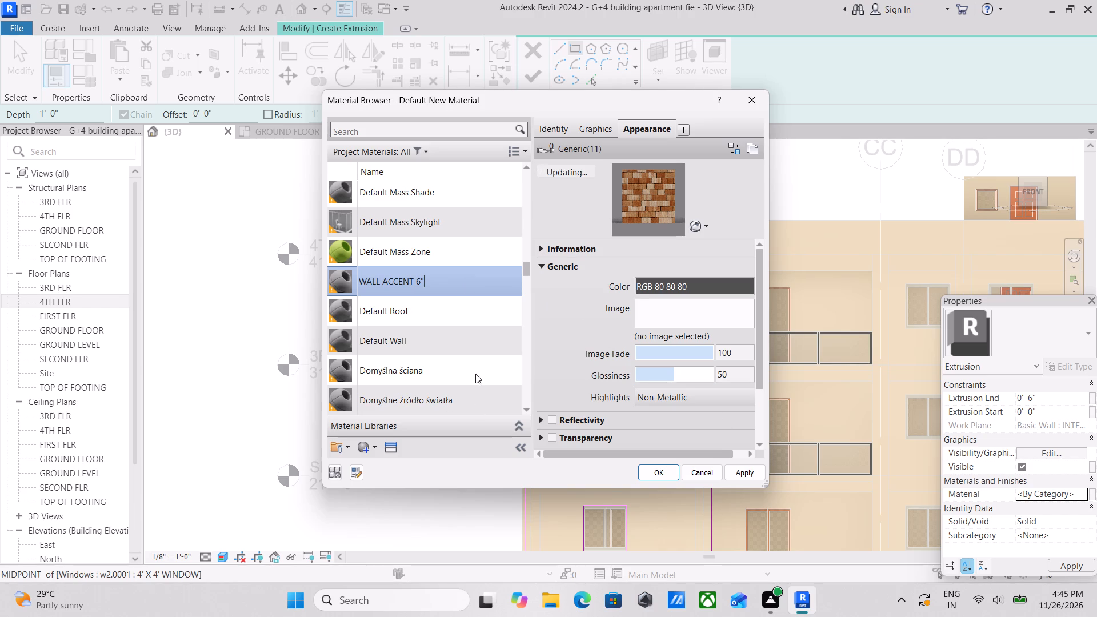
Give the new material the Brindle glossy appearance from the Wall Paint category of the Appearance Library.
click(389, 451)
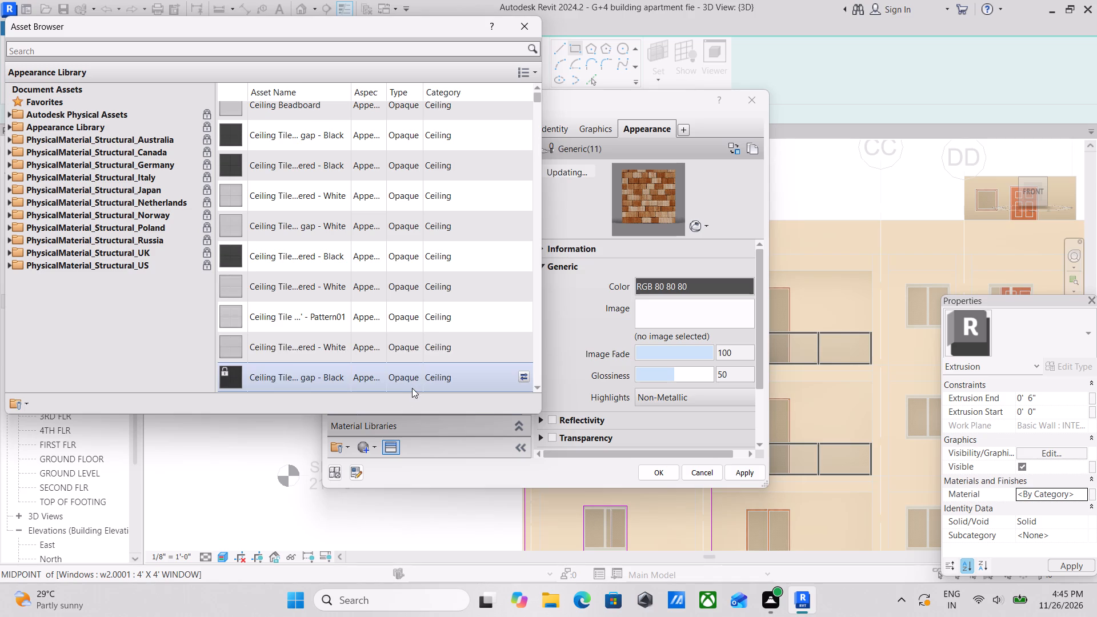
click(7, 124)
scroll(21, 286, down, 4)
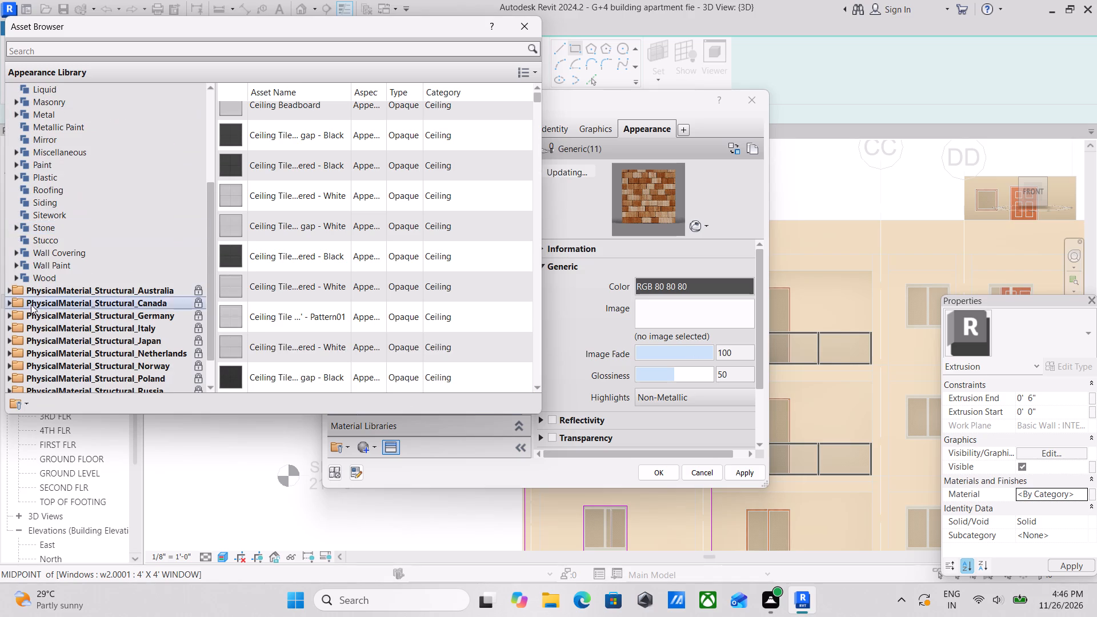
click(42, 267)
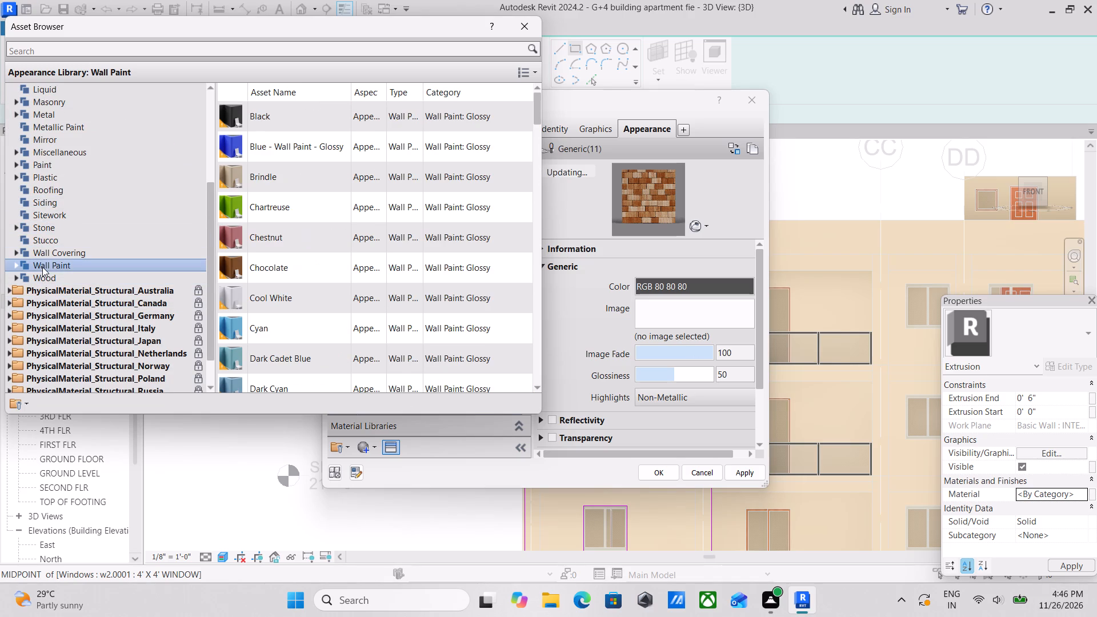
scroll(254, 233, down, 1)
scroll(253, 234, up, 3)
scroll(287, 193, up, 2)
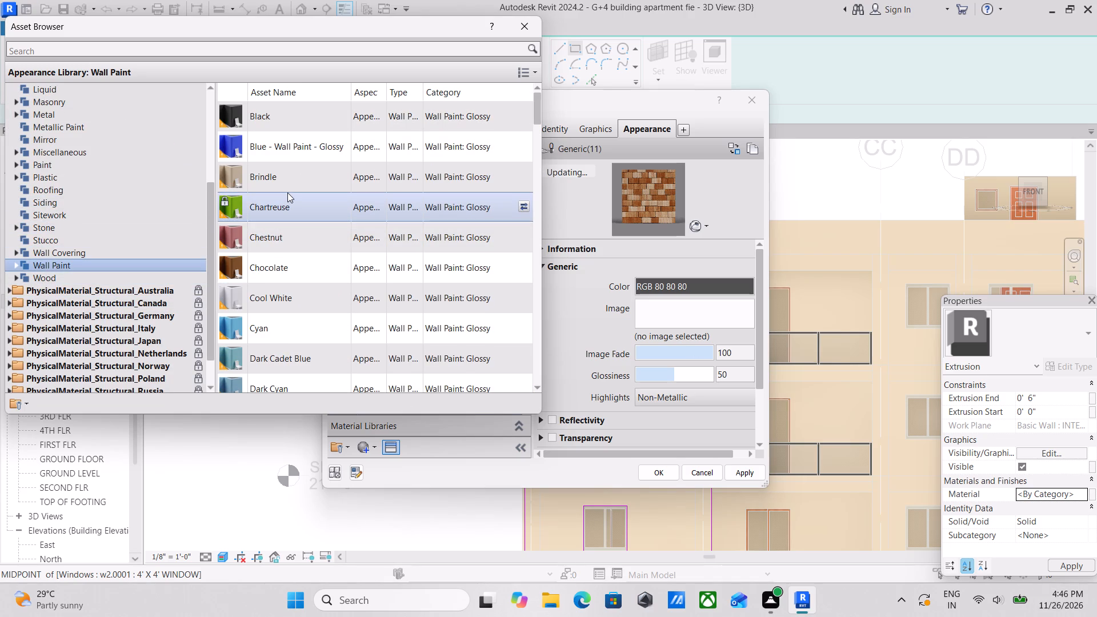
scroll(279, 158, up, 2)
scroll(283, 215, down, 2)
scroll(276, 221, up, 2)
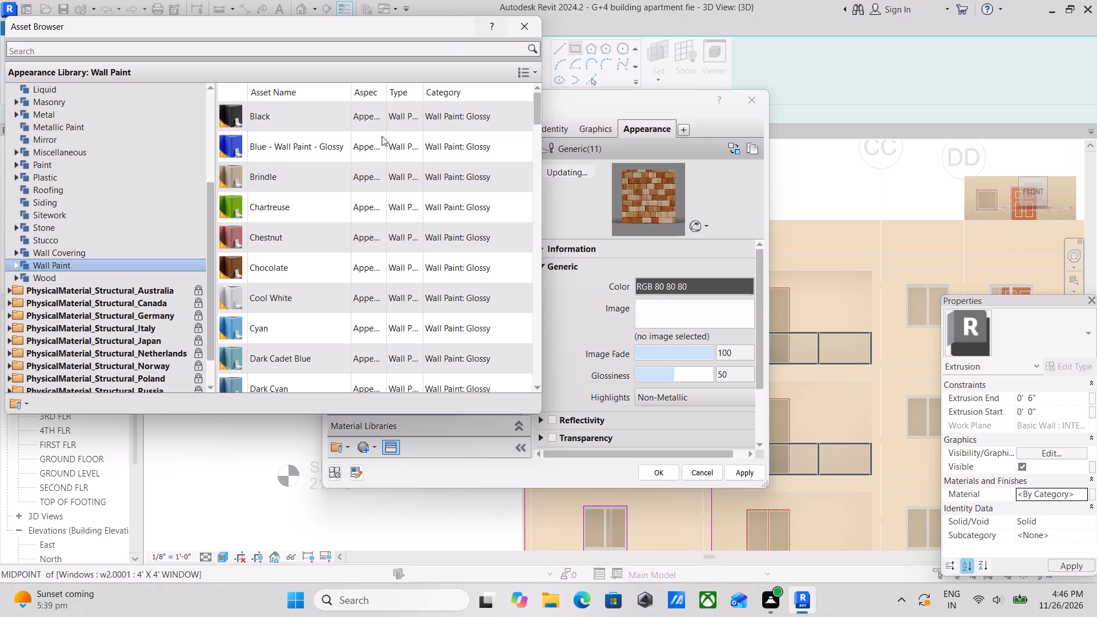
double_click(321, 174)
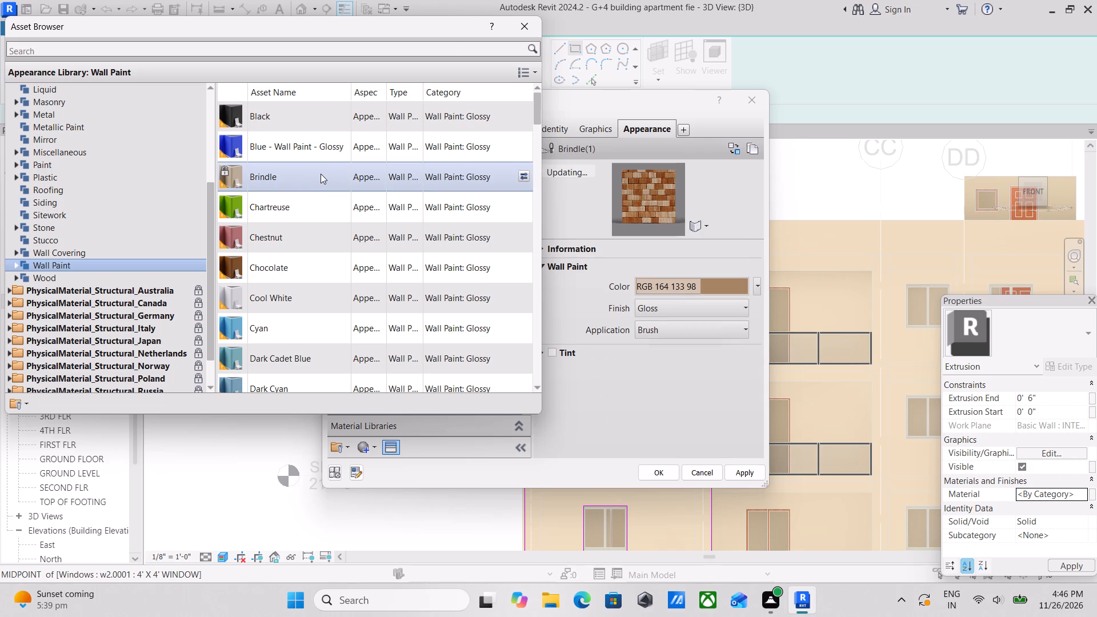
Set the WALL ACCENT 6" material's wall paint color to RGB 156, 98, 54 and assign the material to the extrusion.
click(678, 284)
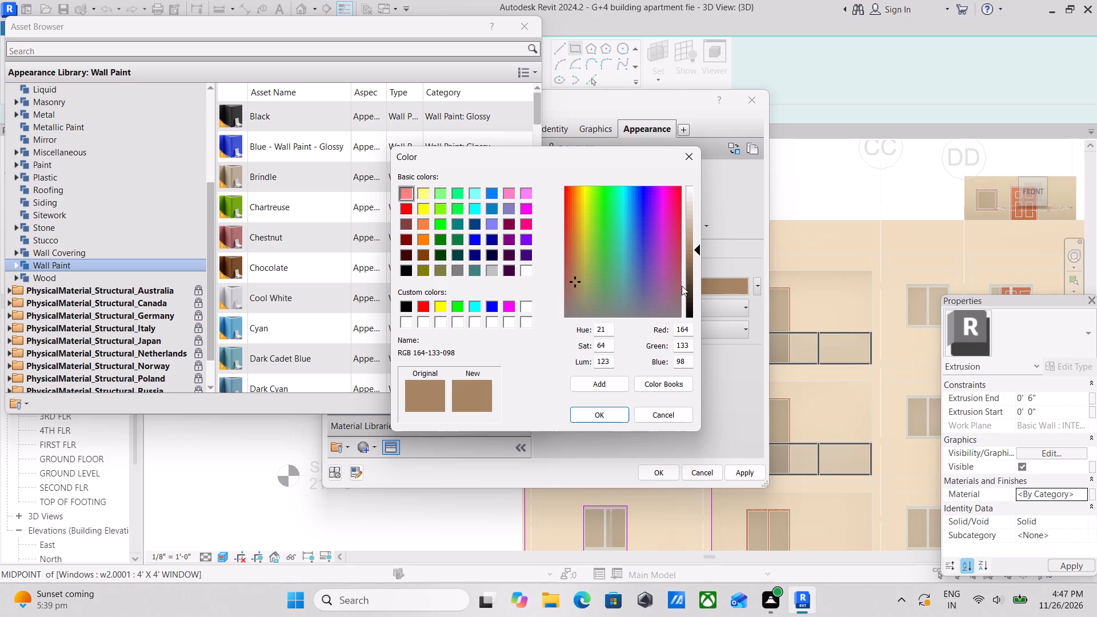
scroll(682, 362, up, 1)
drag(690, 330, 640, 337)
key(1)
text(56)
click(694, 347)
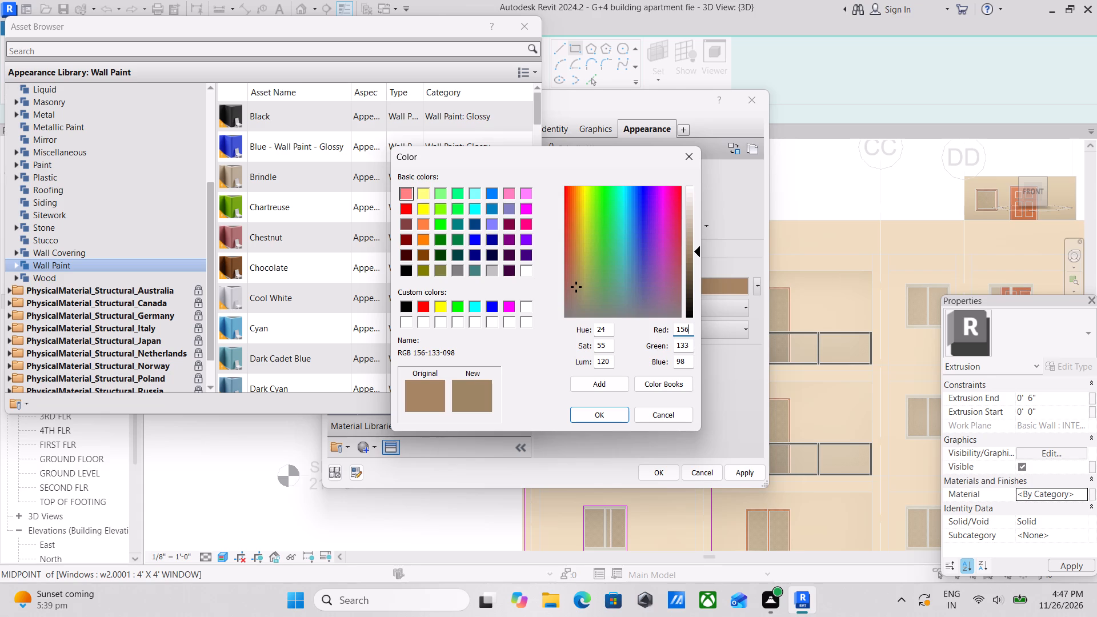
drag(692, 347, 631, 359)
key(9)
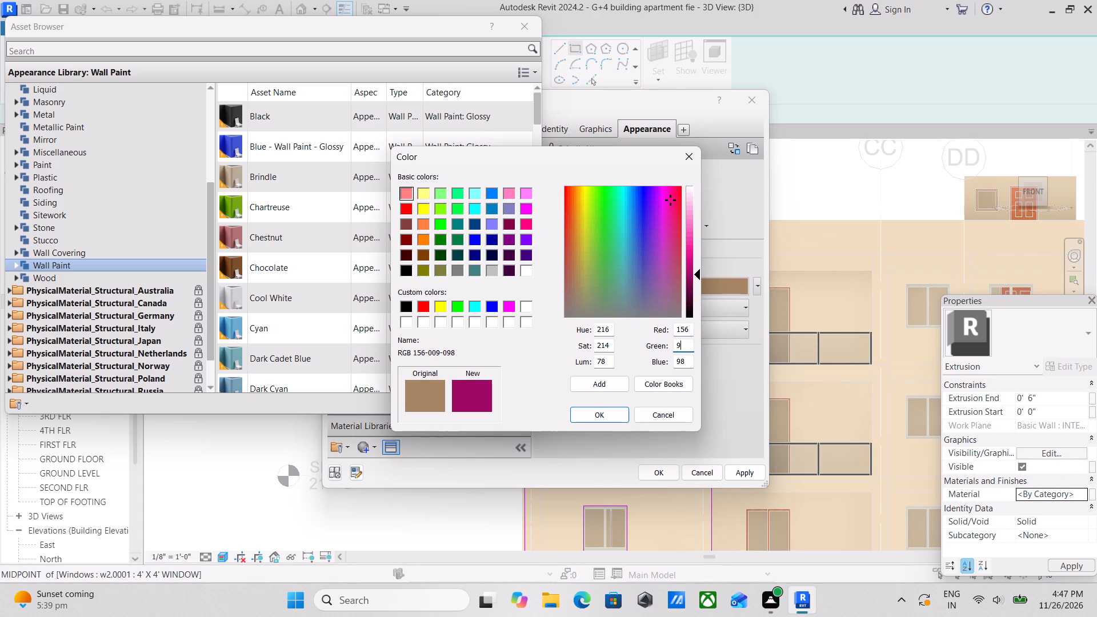
key(8)
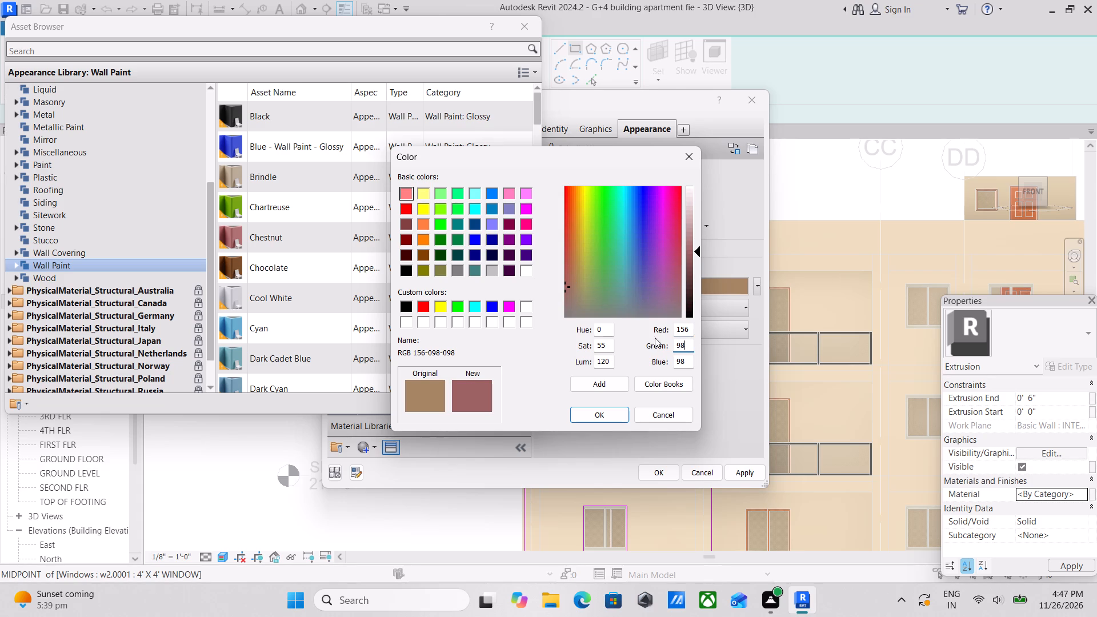
drag(686, 360, 646, 371)
text(54)
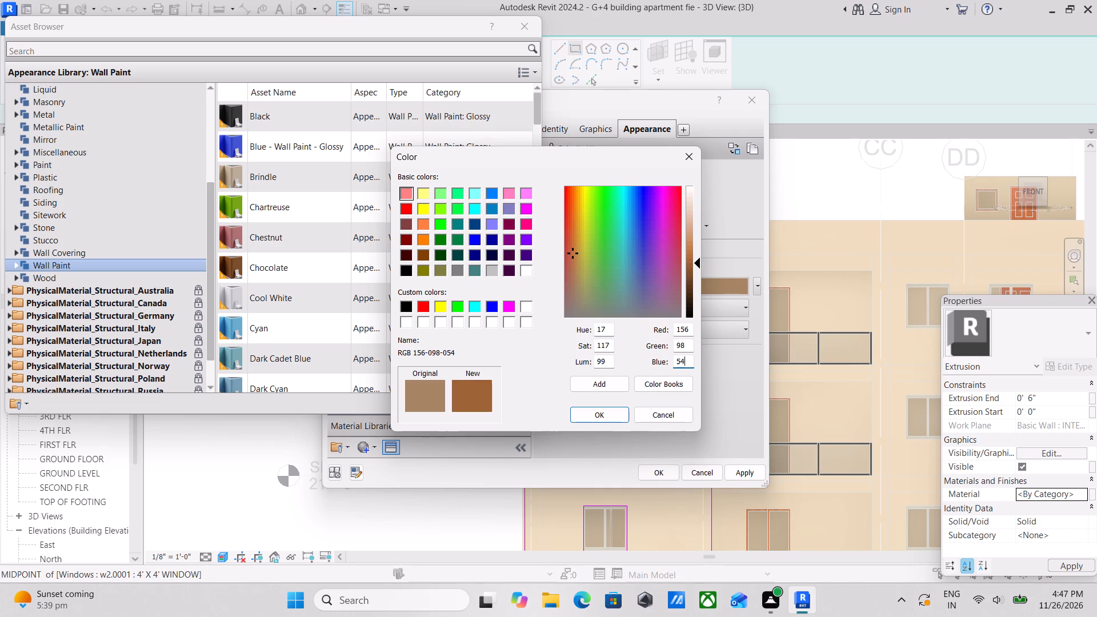
click(591, 414)
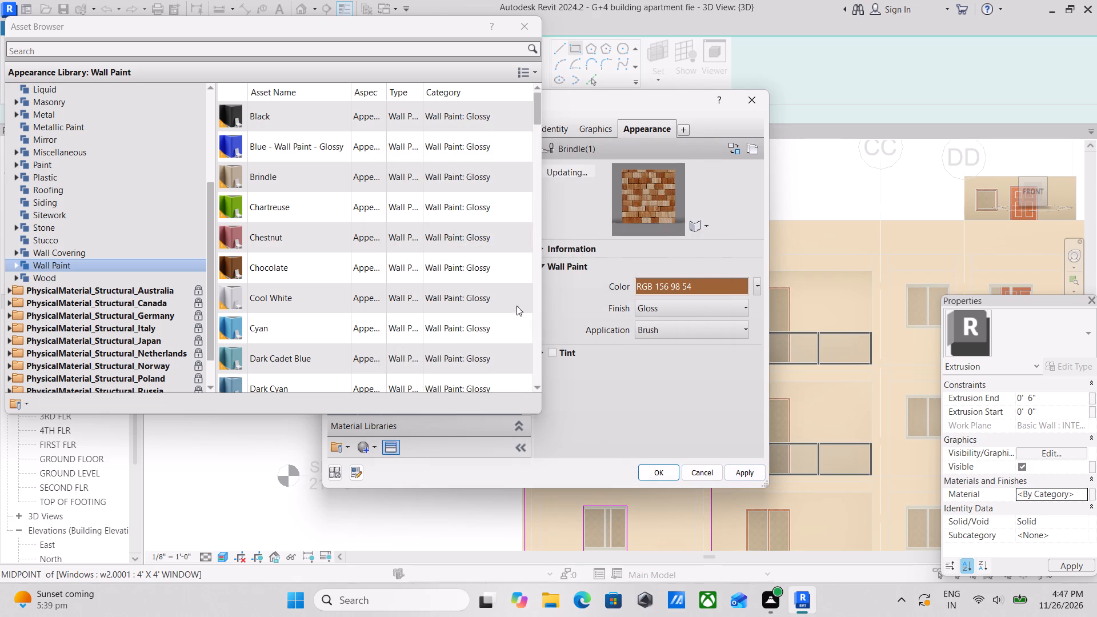
click(732, 471)
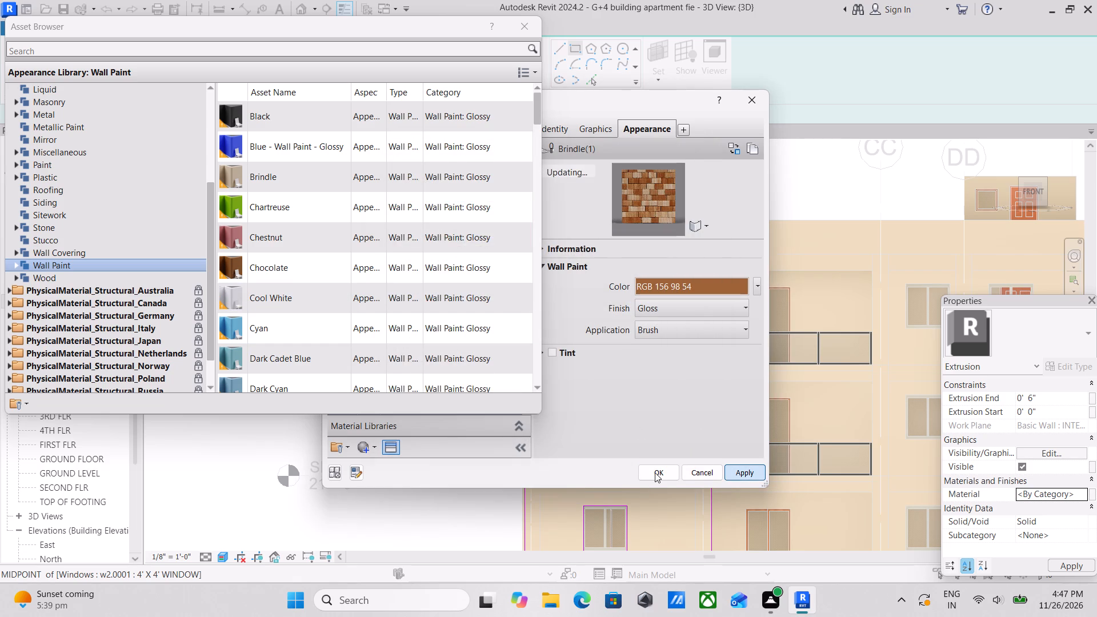
click(655, 472)
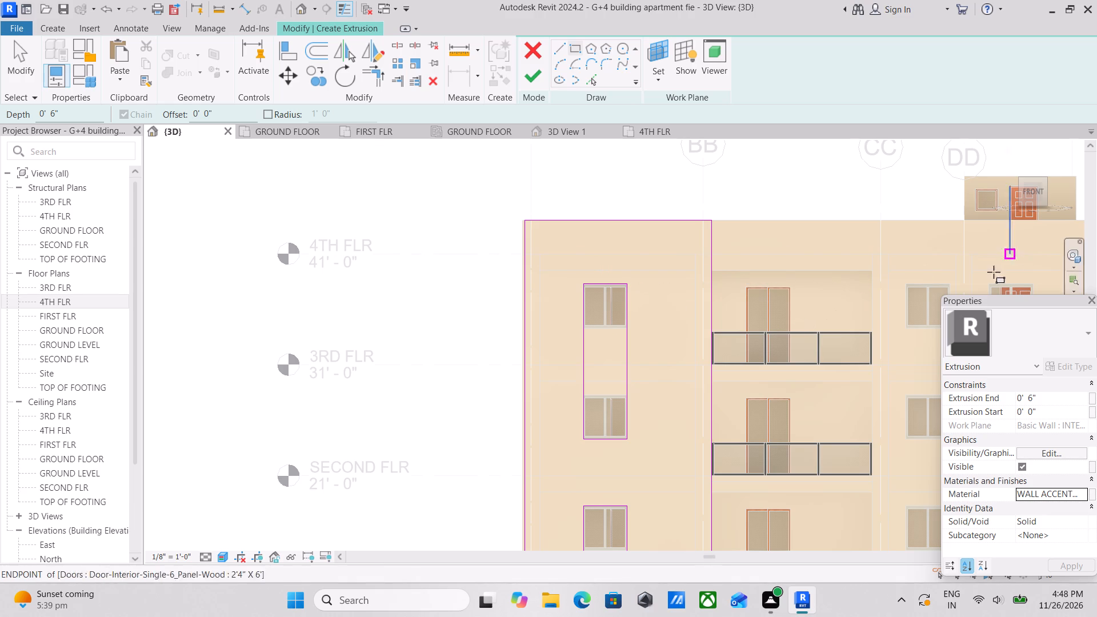
Finish the wall accent extrusion sketch around the front-left windows and complete the in-place model.
scroll(811, 410, up, 2)
scroll(469, 320, up, 1)
middle_drag(469, 335, 472, 420)
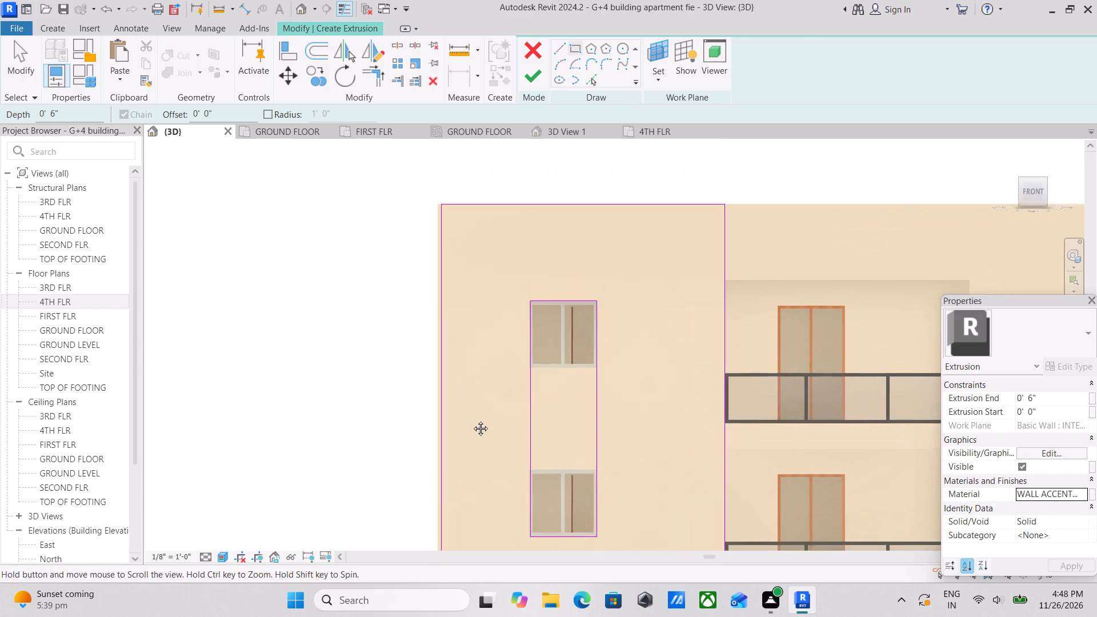
middle_drag(472, 420, 472, 421)
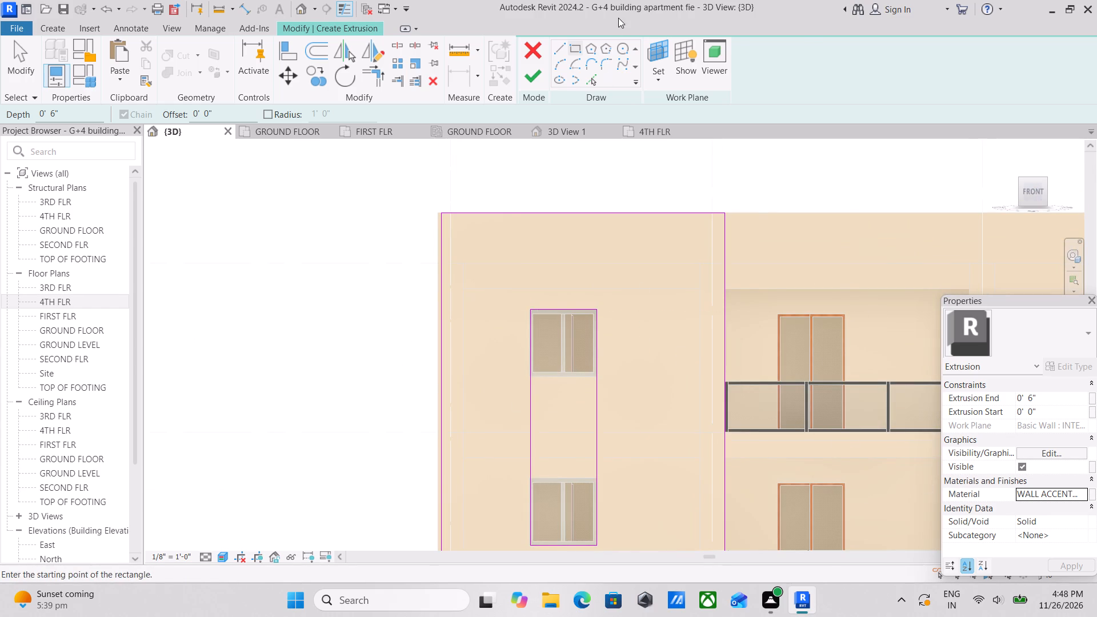
click(541, 80)
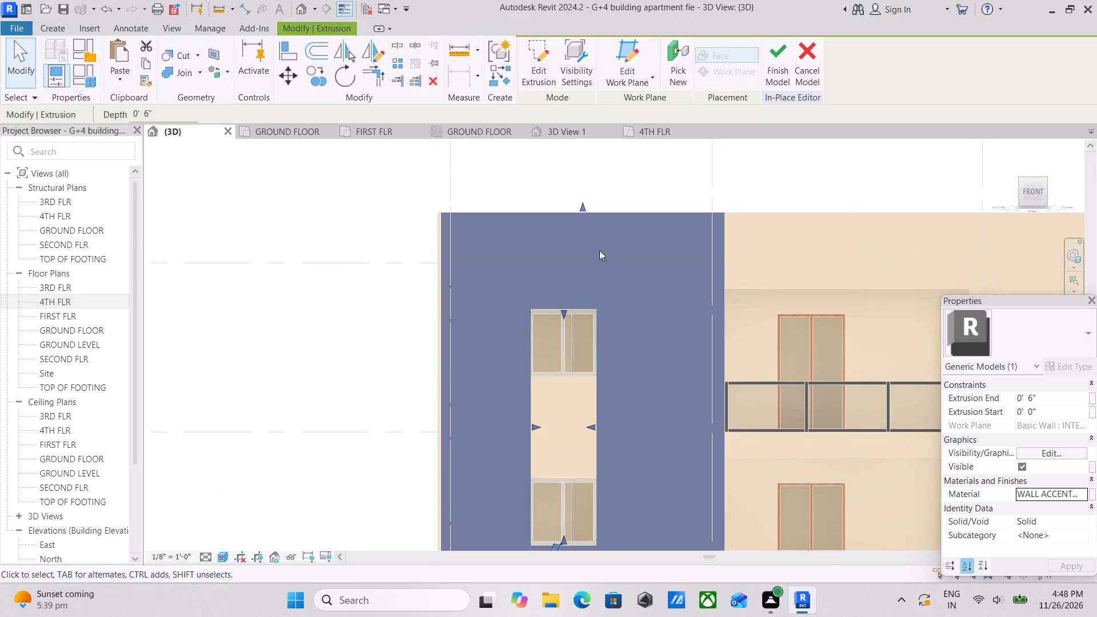
middle_drag(622, 305, 623, 221)
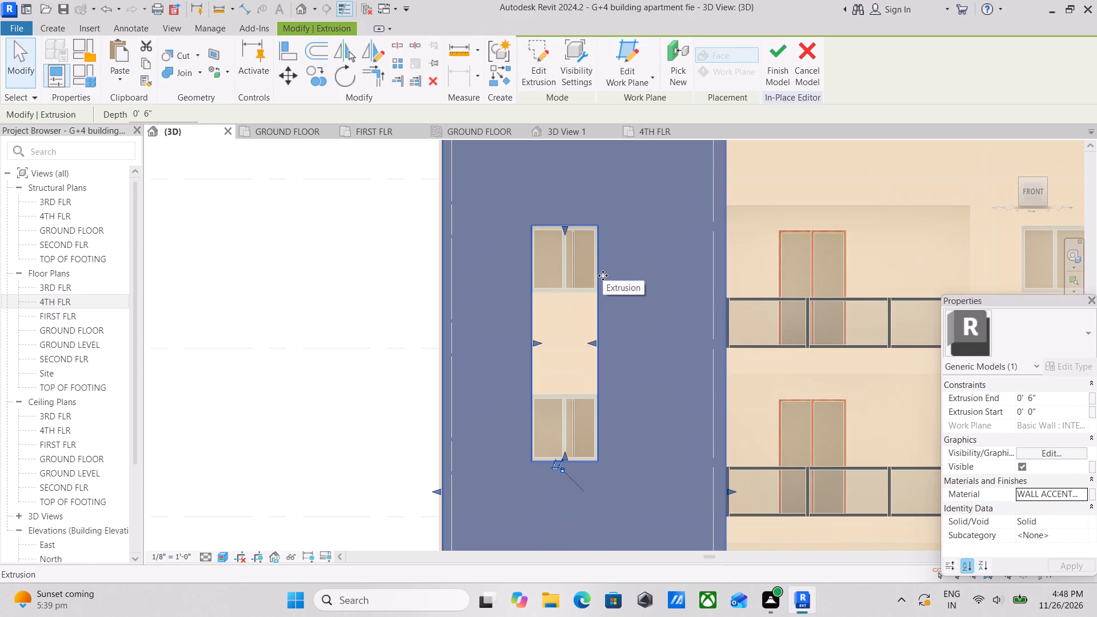
scroll(576, 305, up, 2)
scroll(530, 335, up, 1)
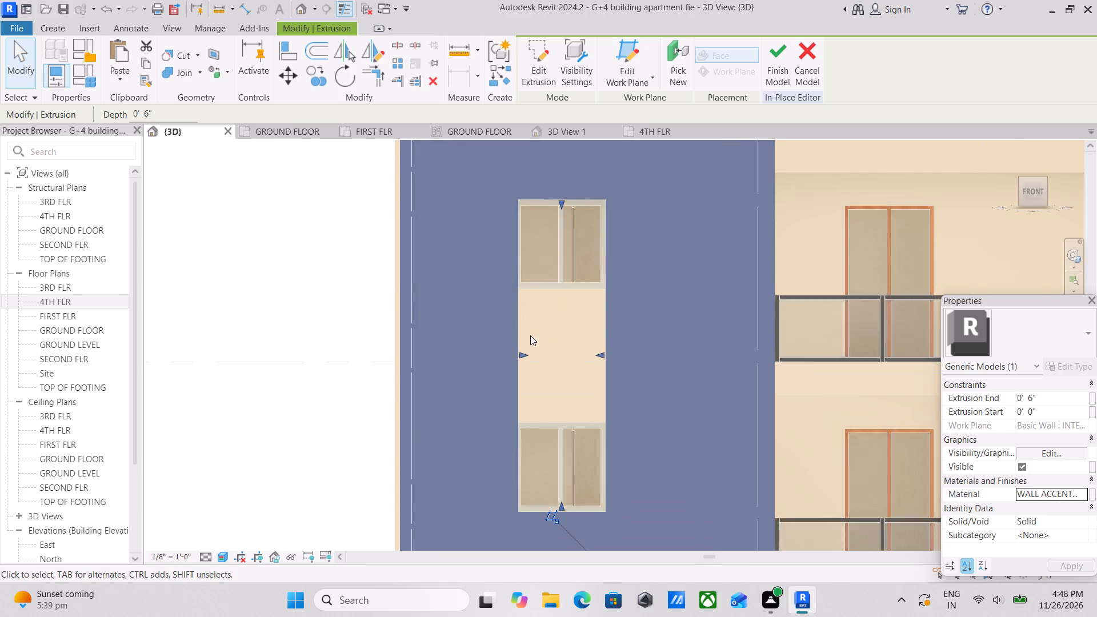
scroll(530, 335, up, 1)
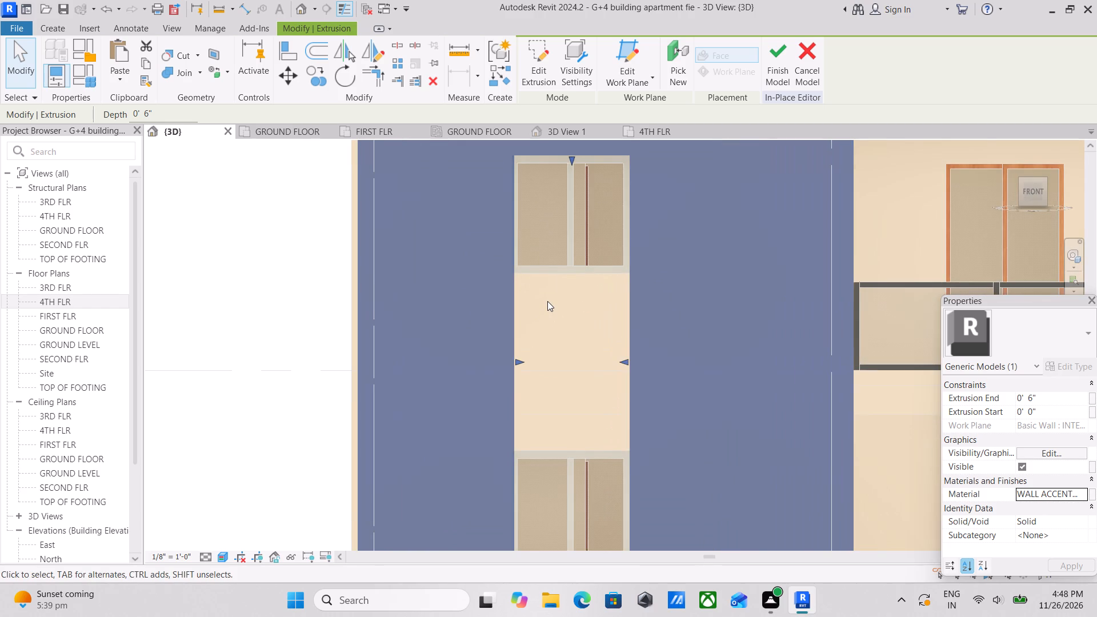
scroll(543, 302, down, 6)
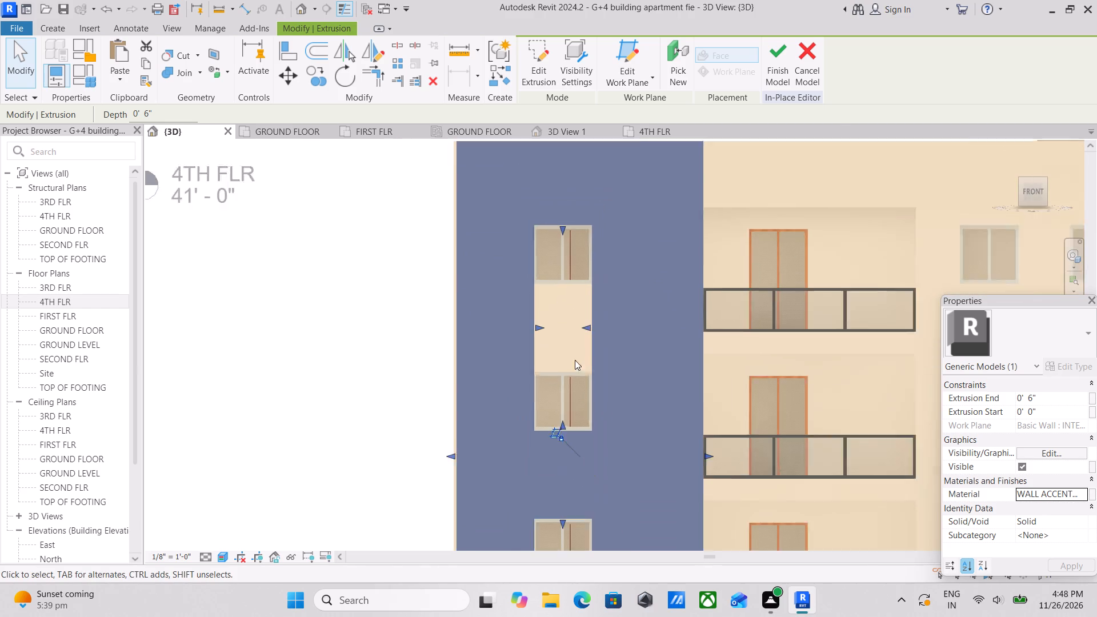
middle_drag(573, 348, 571, 274)
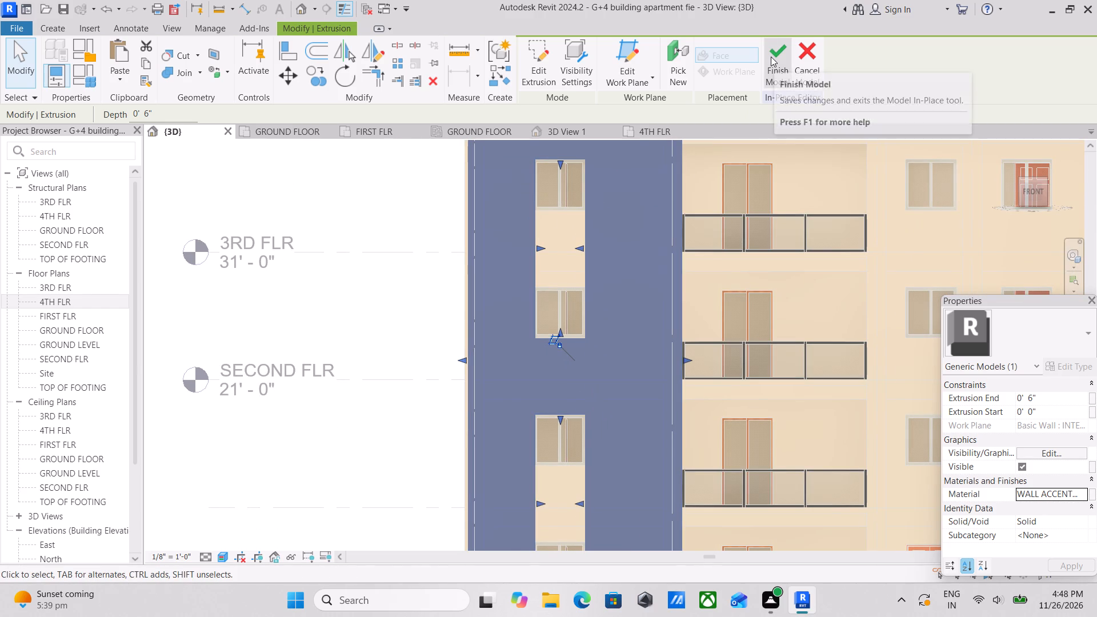
click(771, 57)
Examine the painted wall accent on the front facade and how it meets the window openings.
scroll(672, 270, down, 1)
middle_drag(666, 281, 583, 170)
scroll(594, 221, down, 2)
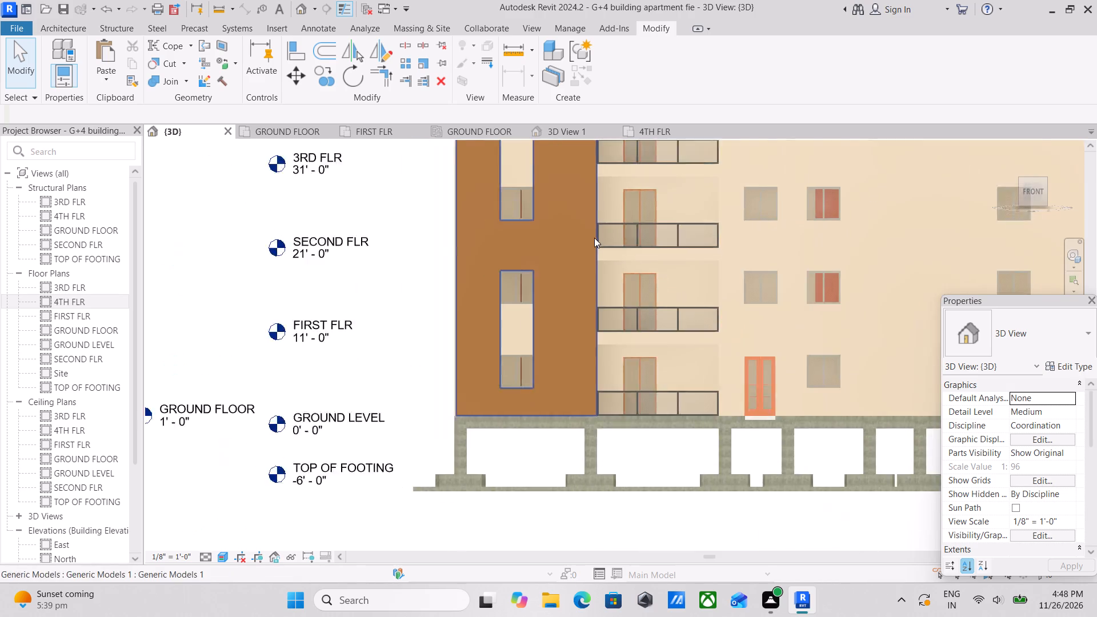
middle_drag(596, 247, 652, 344)
scroll(652, 344, up, 1)
scroll(560, 255, up, 1)
middle_drag(560, 258, 592, 366)
scroll(592, 366, up, 3)
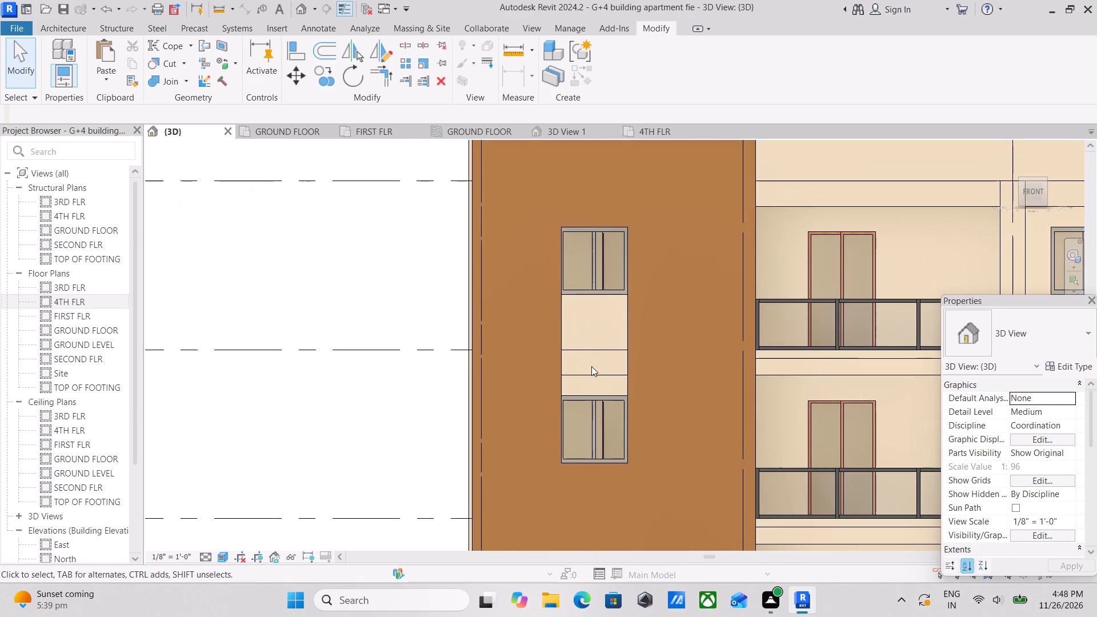
scroll(589, 322, up, 2)
middle_drag(588, 322, 583, 422)
scroll(576, 292, up, 6)
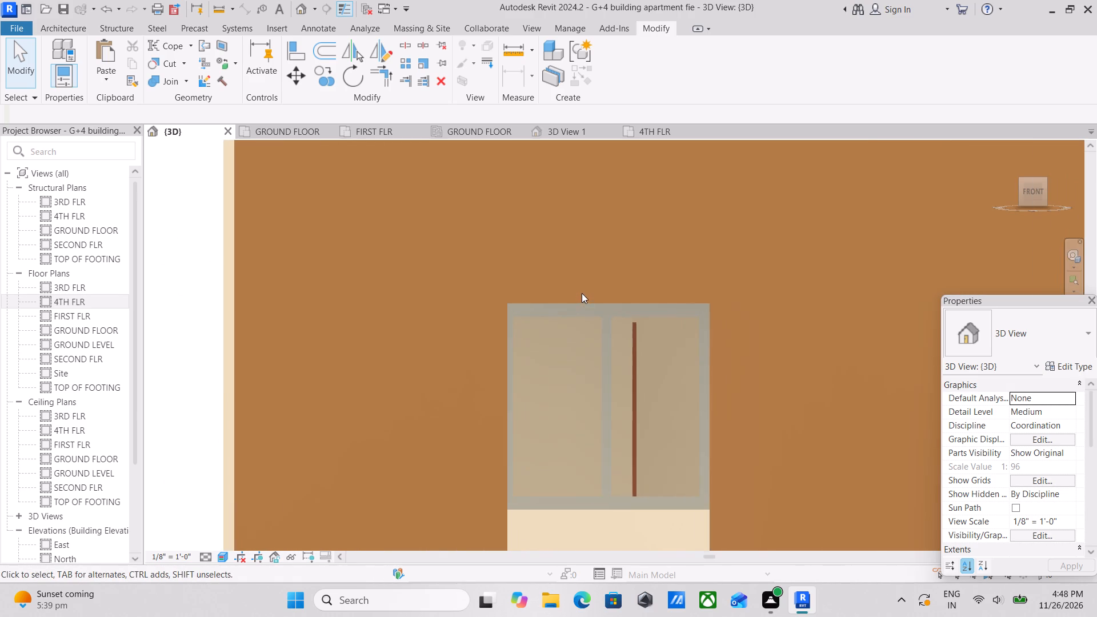
Review the type parameters of the top 4' X 4' window within the wall accent, leaving them unedited.
click(603, 314)
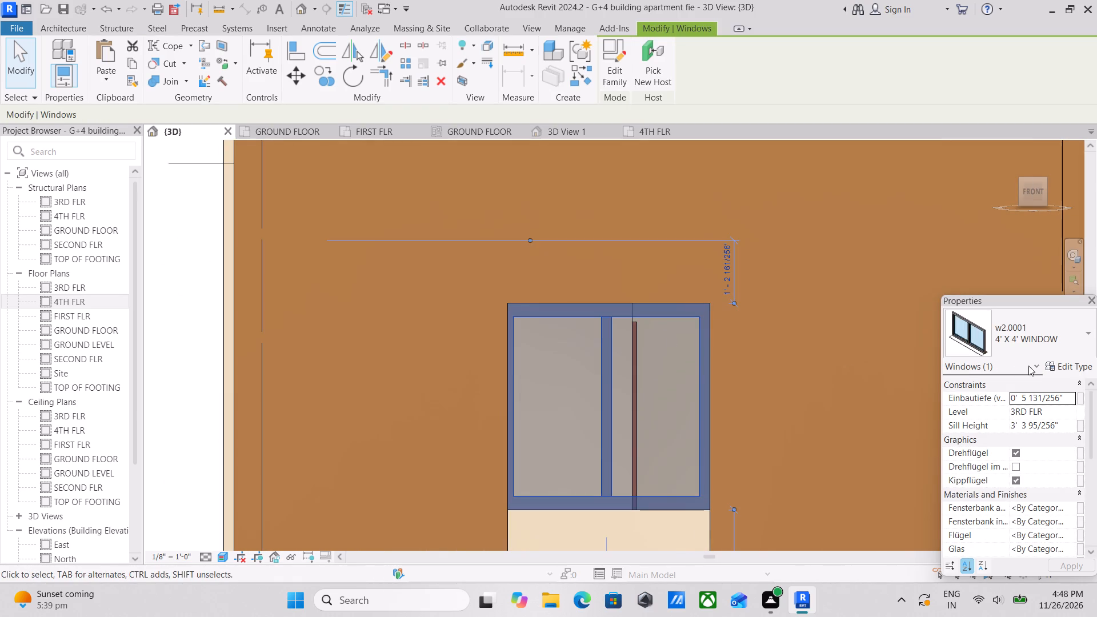
click(1074, 364)
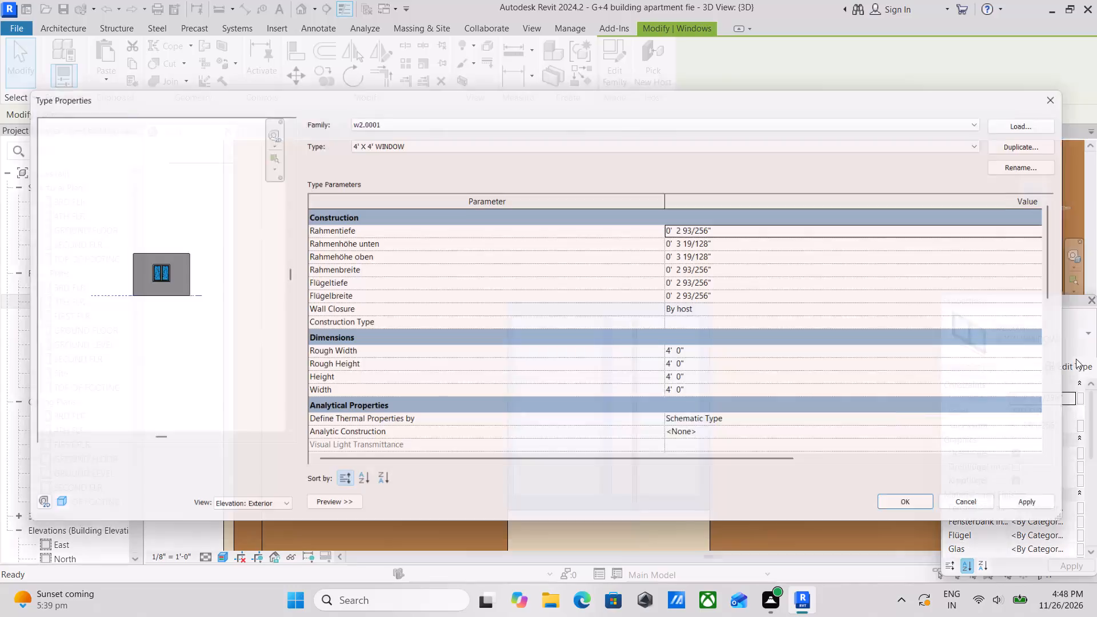
scroll(586, 286, up, 1)
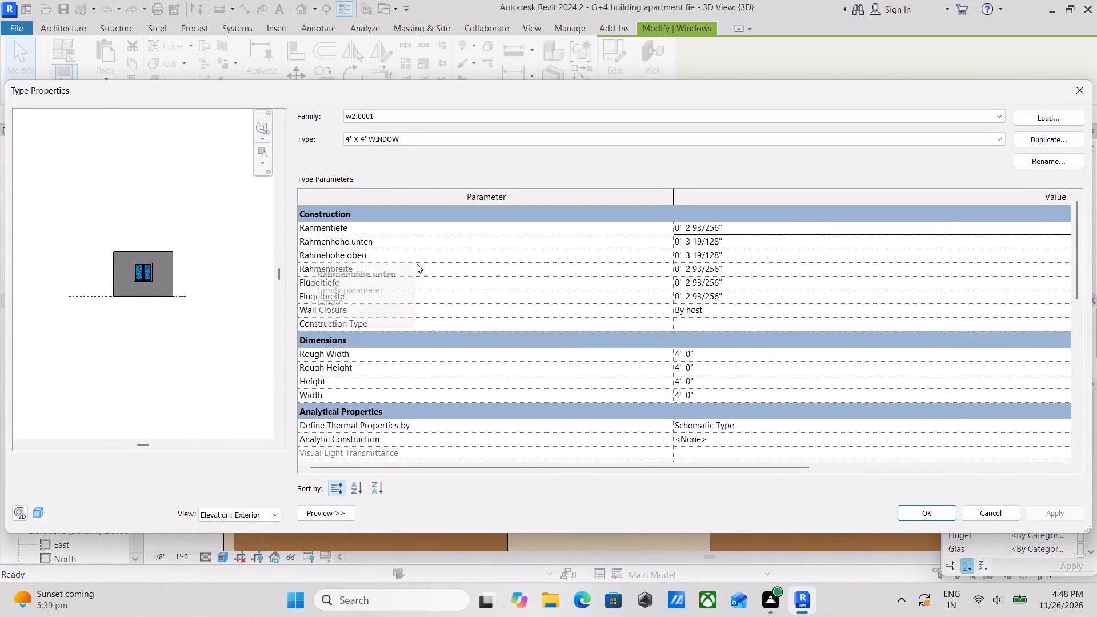
scroll(615, 292, down, 2)
scroll(691, 343, down, 6)
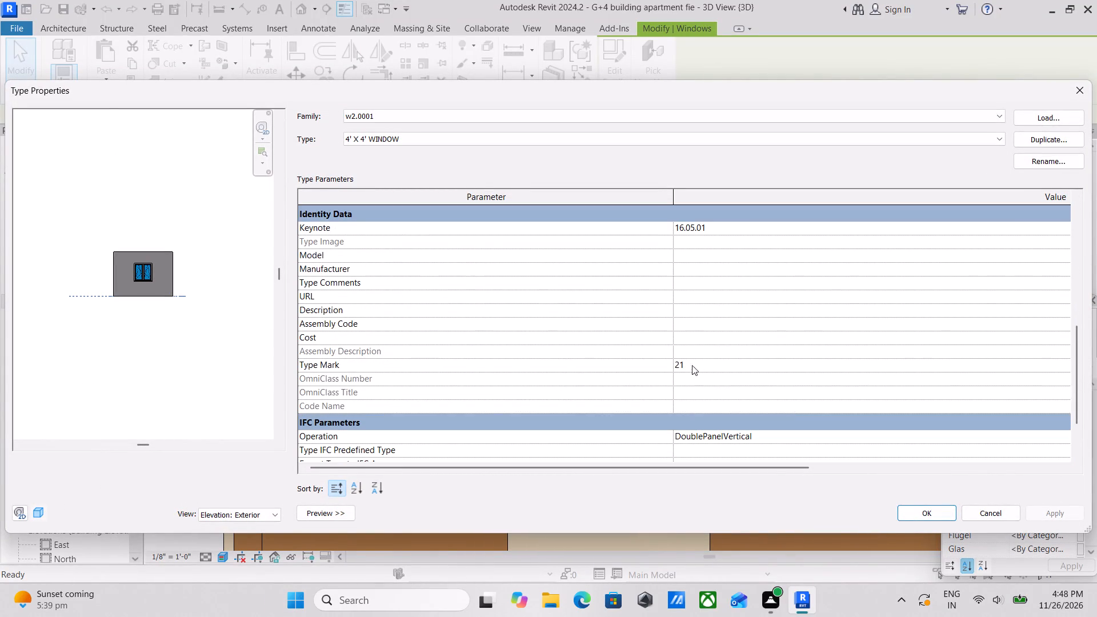
scroll(321, 450, up, 3)
scroll(380, 363, up, 3)
scroll(342, 266, up, 3)
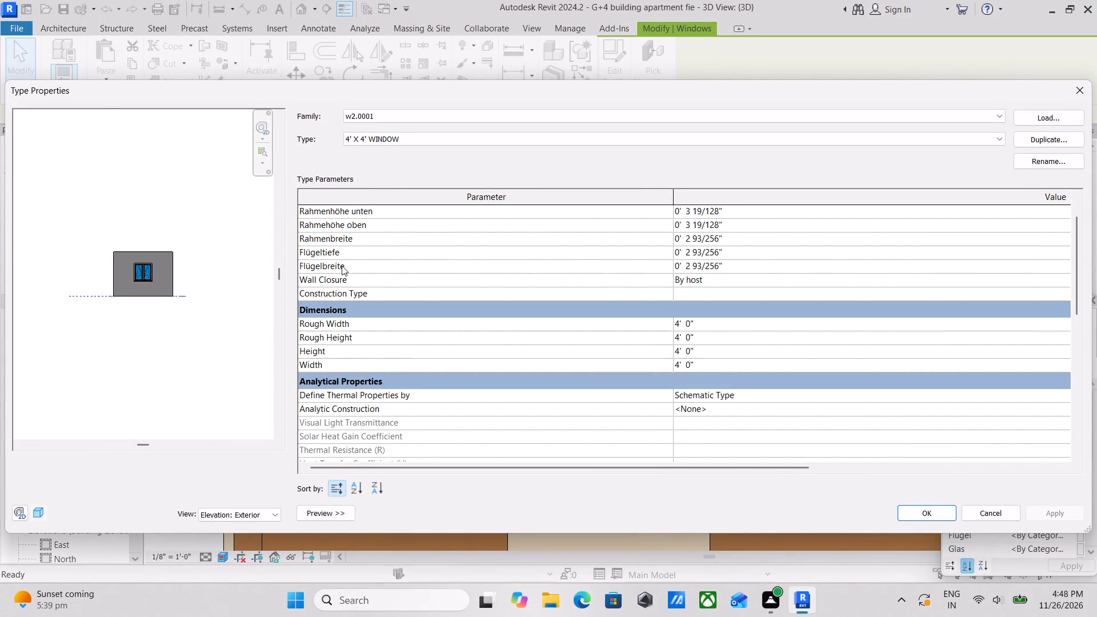
scroll(342, 266, up, 4)
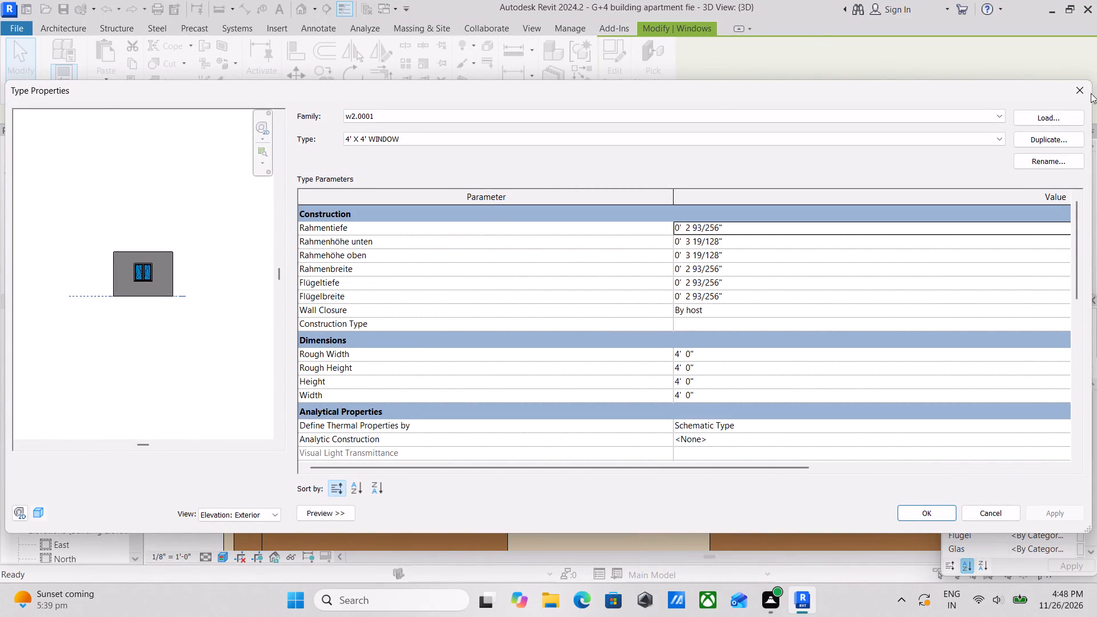
click(1088, 97)
scroll(783, 314, down, 3)
middle_drag(782, 314, 774, 198)
scroll(775, 197, up, 1)
scroll(723, 281, down, 3)
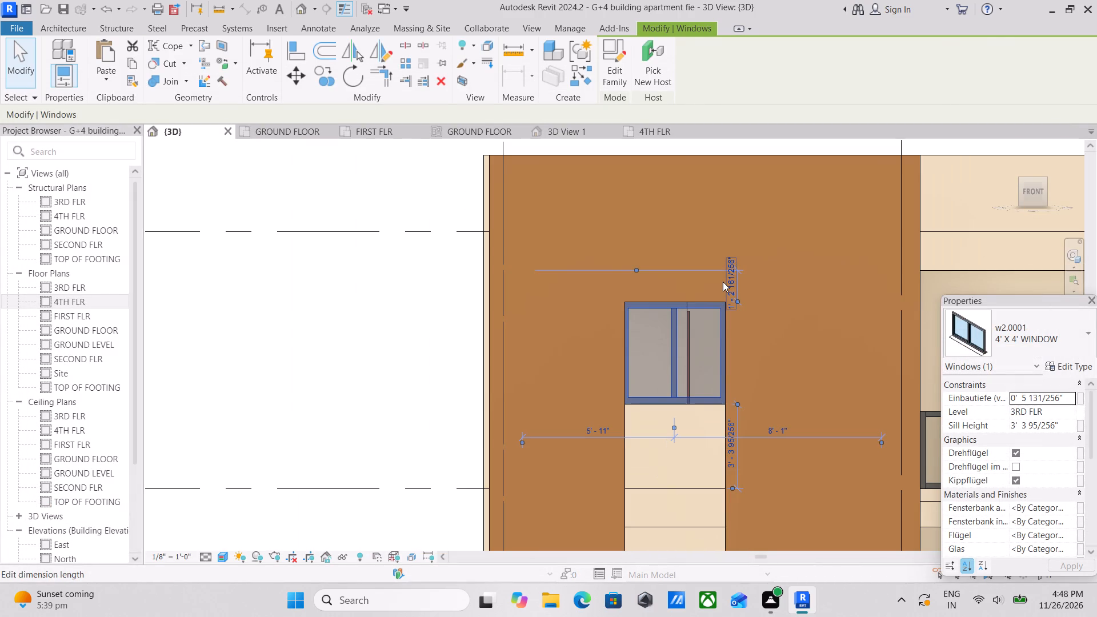
key(Escape)
Inspect the whole wall accent from the front and from an angled view of the building's front-left corner.
scroll(691, 127, down, 2)
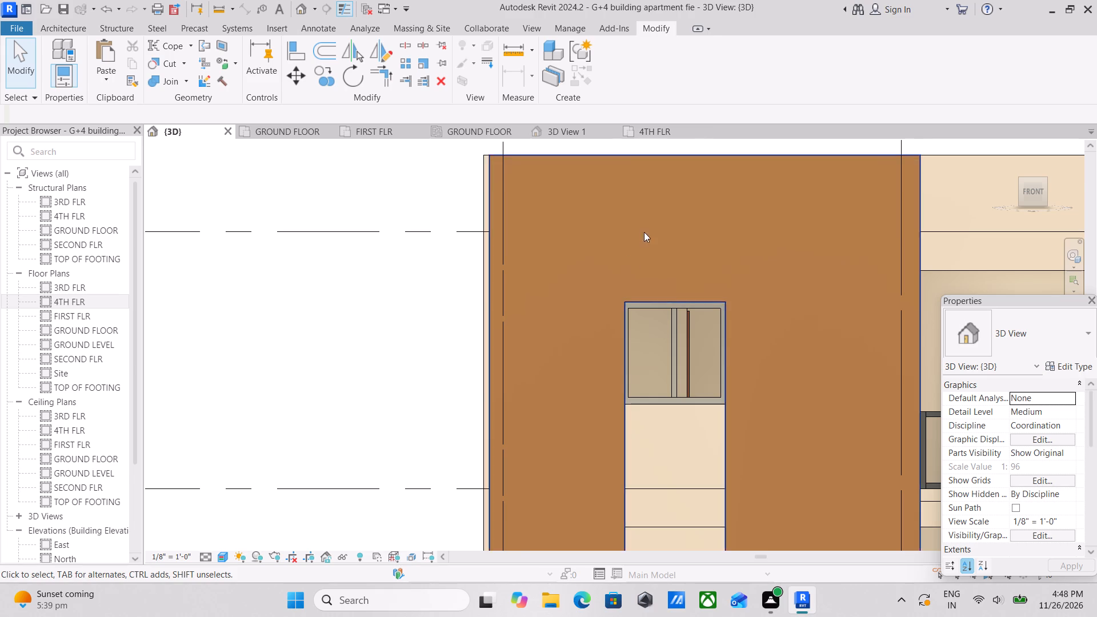
scroll(620, 271, down, 2)
middle_drag(632, 274, 676, 250)
scroll(680, 247, up, 1)
scroll(681, 247, down, 4)
middle_drag(698, 261, 686, 103)
scroll(702, 242, down, 2)
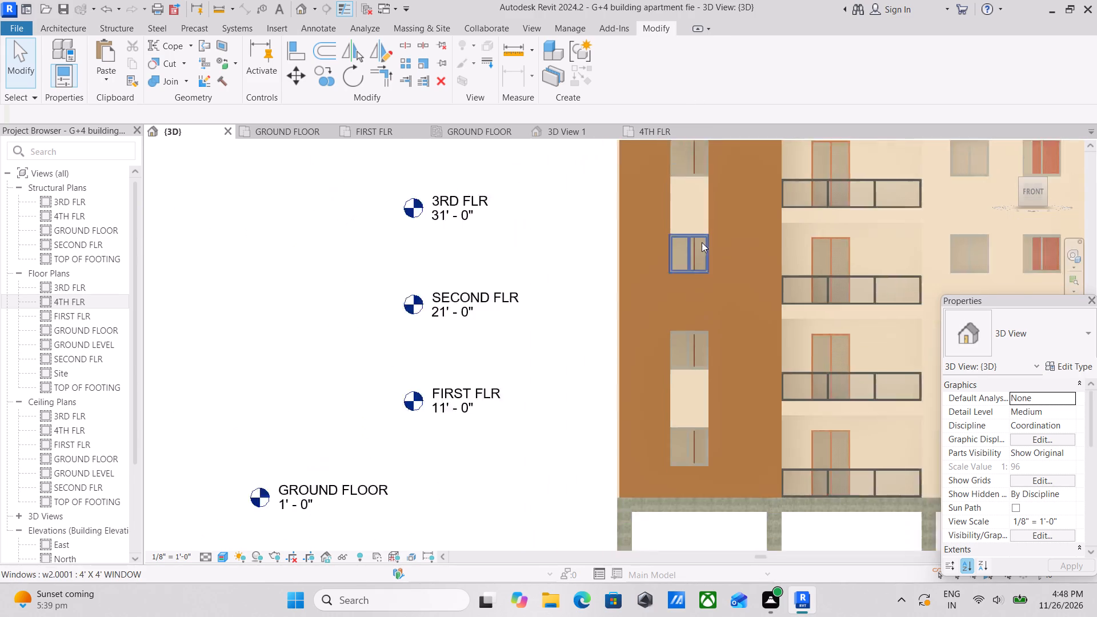
scroll(702, 242, down, 2)
middle_drag(702, 250, 698, 261)
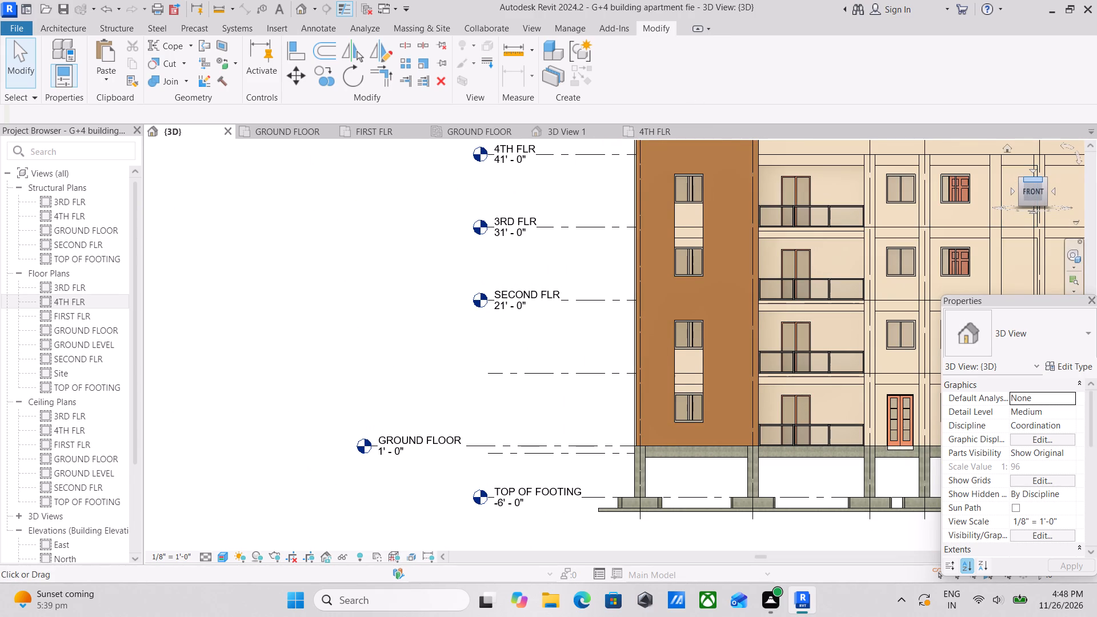
click(1022, 180)
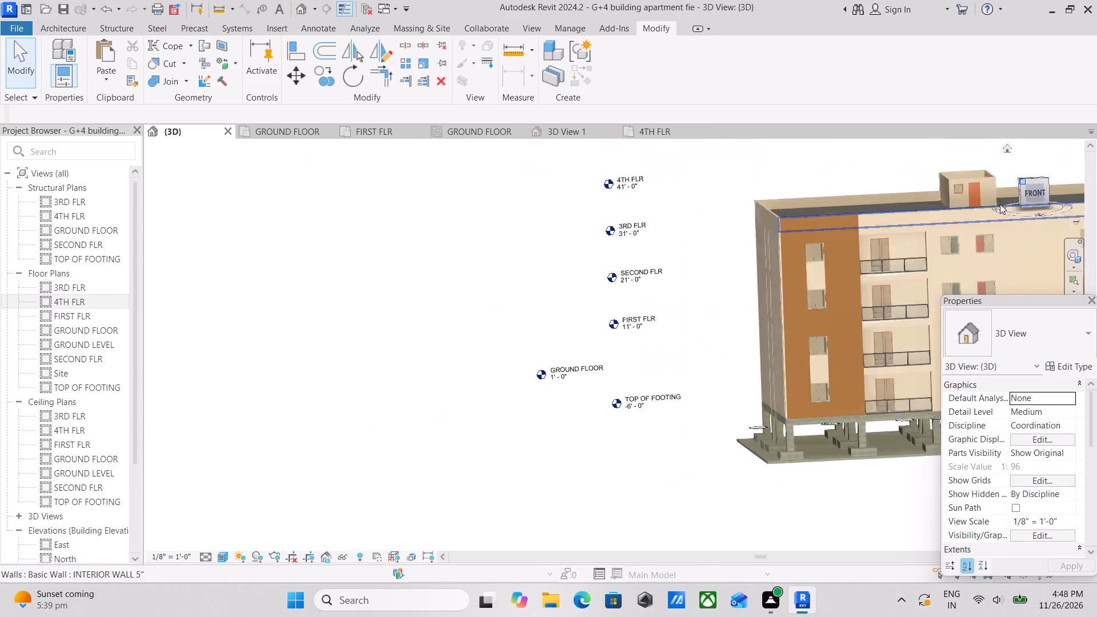
scroll(948, 268, up, 3)
scroll(672, 343, up, 4)
scroll(560, 403, up, 4)
middle_drag(619, 426, 628, 211)
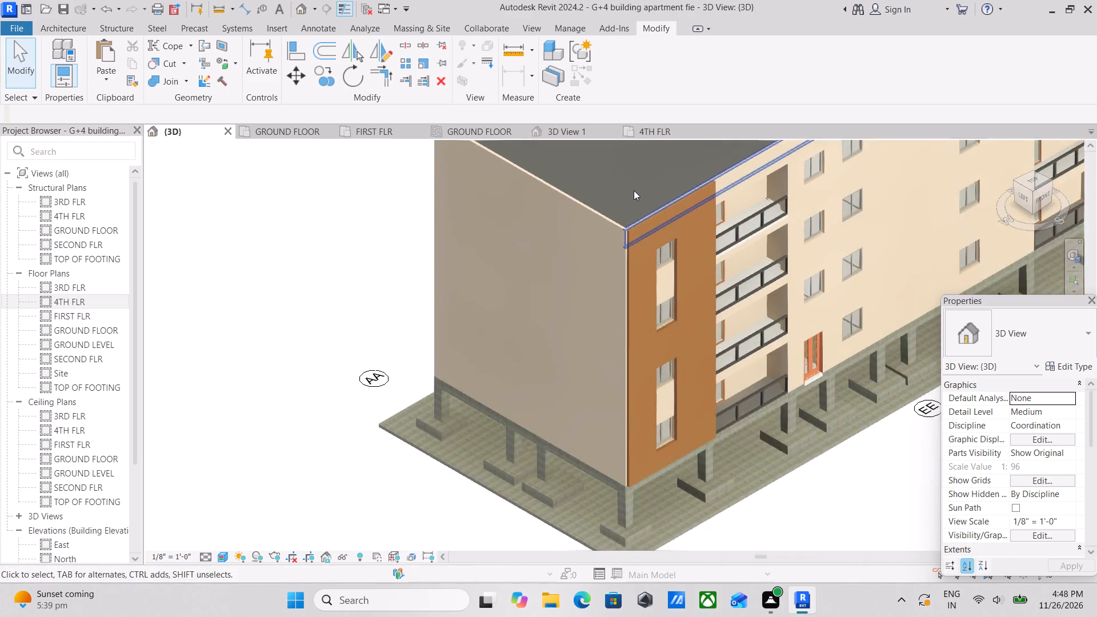
Examine the wall accent up close around the upper window opening and the building's front-left roof corner.
scroll(685, 326, up, 8)
middle_drag(659, 308, 634, 412)
scroll(636, 347, up, 1)
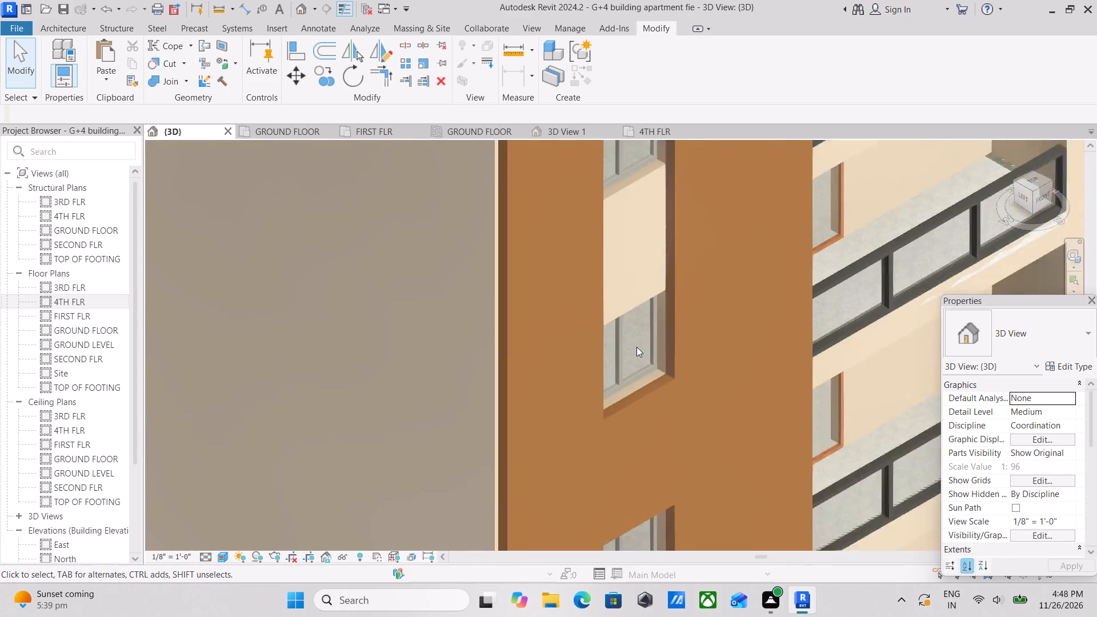
scroll(636, 347, up, 2)
middle_drag(636, 347, 628, 462)
middle_drag(648, 343, 651, 420)
scroll(651, 347, up, 1)
scroll(652, 340, down, 2)
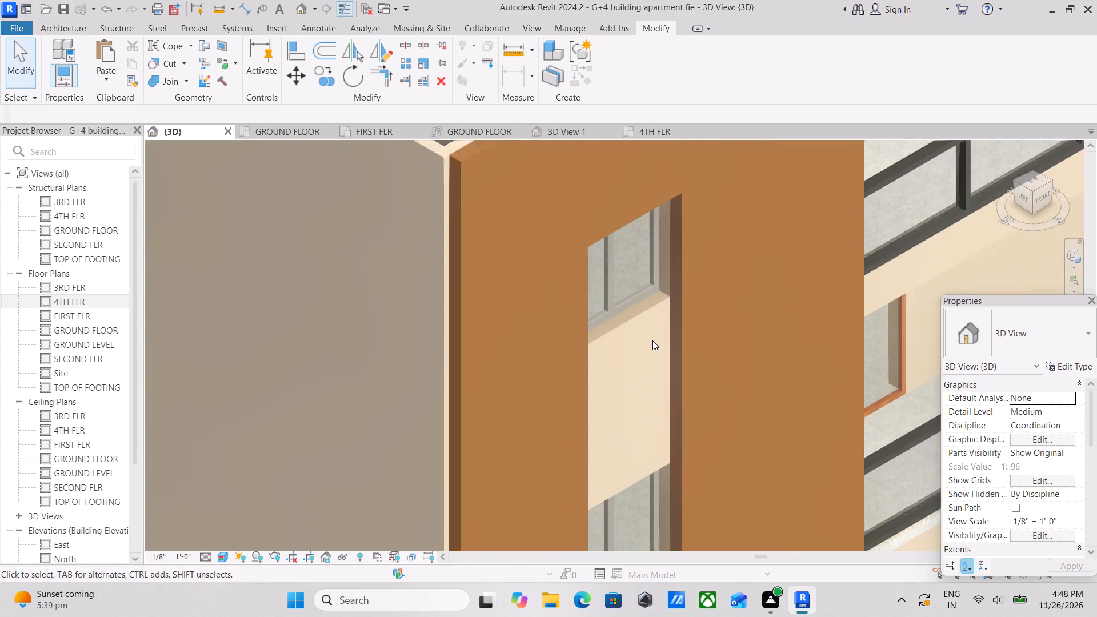
middle_drag(652, 340, 654, 368)
scroll(668, 329, down, 6)
middle_drag(668, 329, 659, 315)
scroll(671, 291, up, 1)
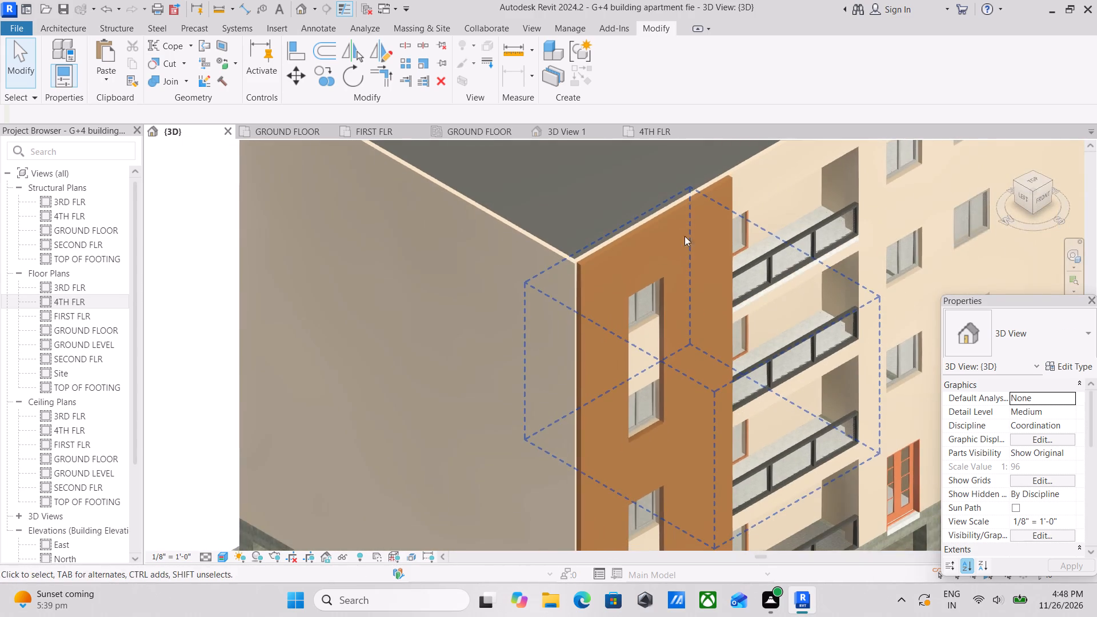
scroll(681, 201, up, 3)
scroll(645, 315, up, 3)
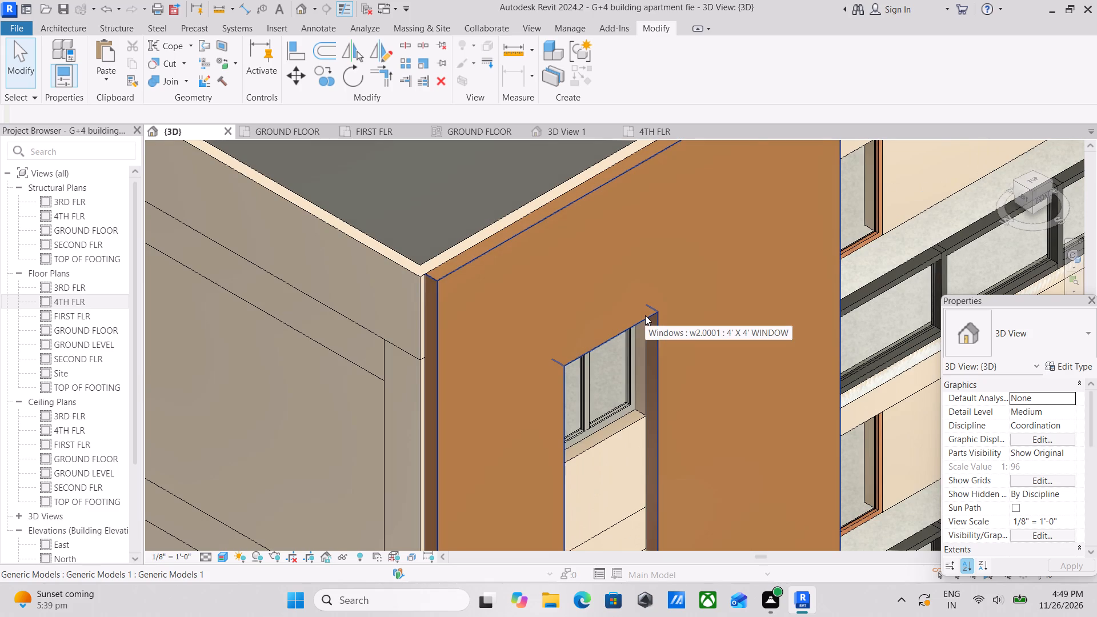
scroll(614, 336, up, 3)
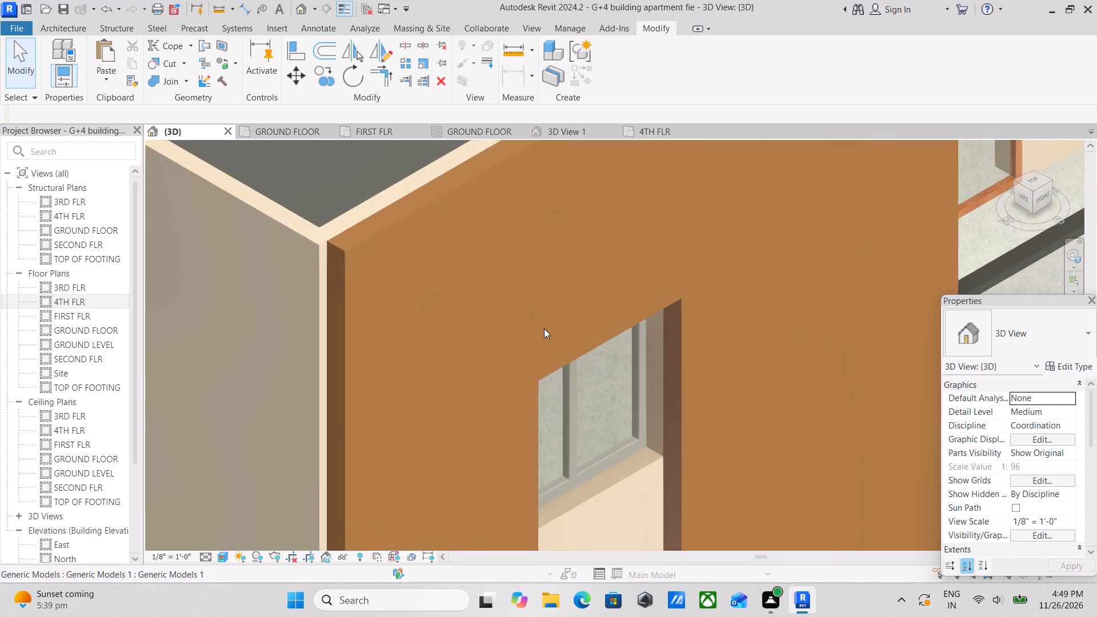
middle_drag(544, 328, 539, 247)
scroll(478, 337, down, 2)
middle_drag(477, 338, 521, 316)
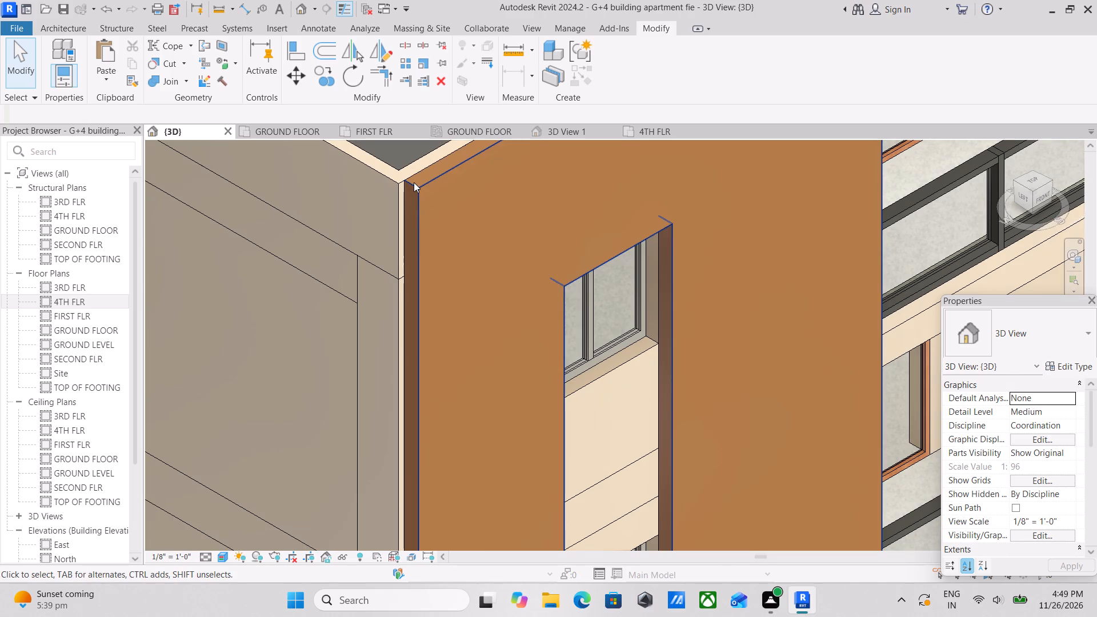
Select the wall accent to check its extent and openings on the front facade, leaving it unedited.
click(414, 182)
scroll(414, 182, down, 5)
middle_drag(459, 298, 504, 187)
scroll(481, 359, down, 5)
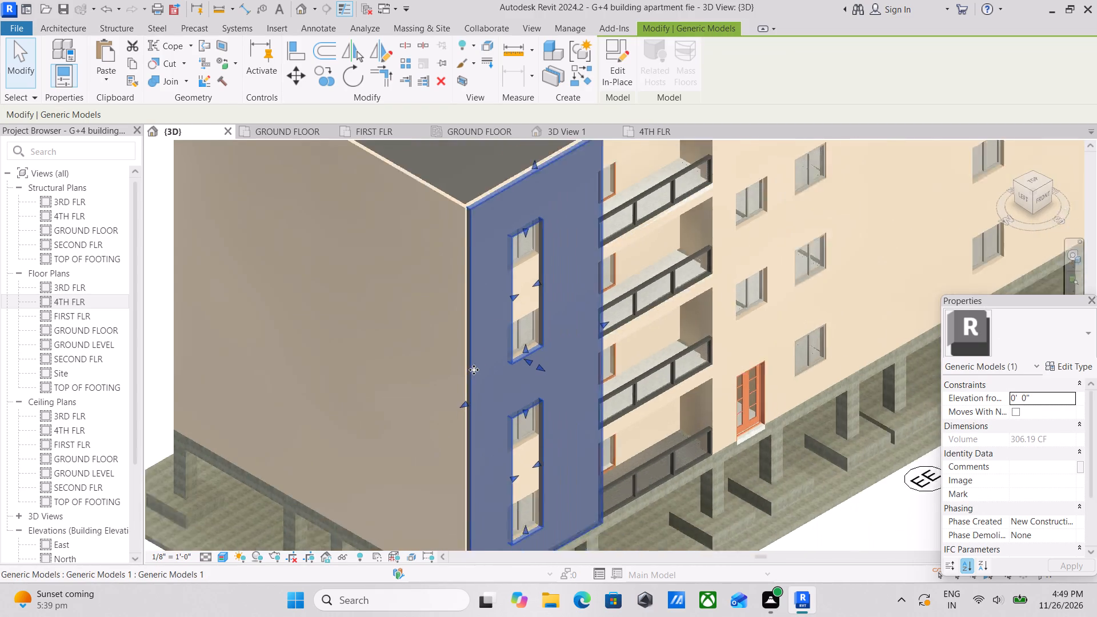
scroll(474, 370, down, 1)
middle_drag(474, 370, 480, 407)
scroll(480, 407, up, 2)
scroll(506, 359, up, 2)
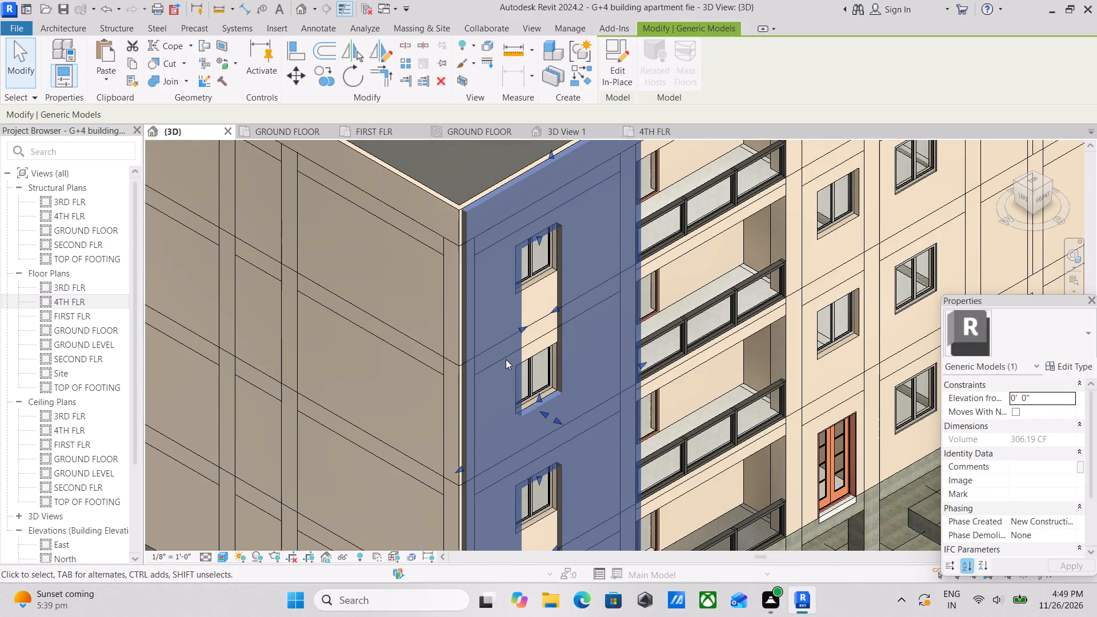
key(Escape)
scroll(560, 311, up, 2)
middle_drag(566, 295, 556, 339)
scroll(563, 307, up, 1)
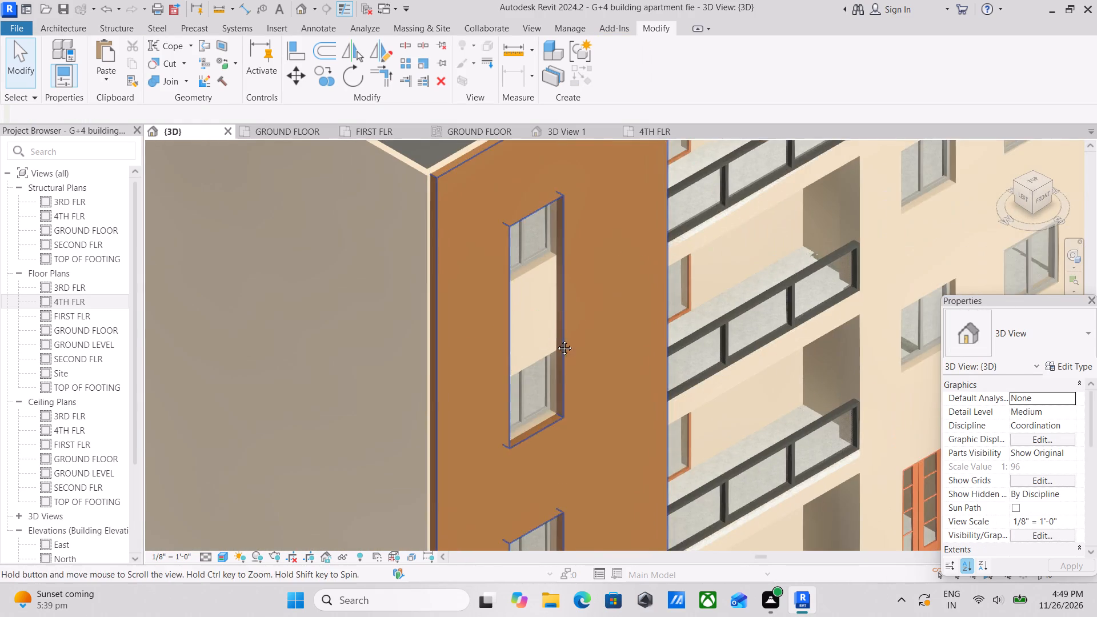
middle_drag(556, 339, 541, 383)
Start a new in-place component in the Generic Models category, keeping the suggested name.
click(1045, 194)
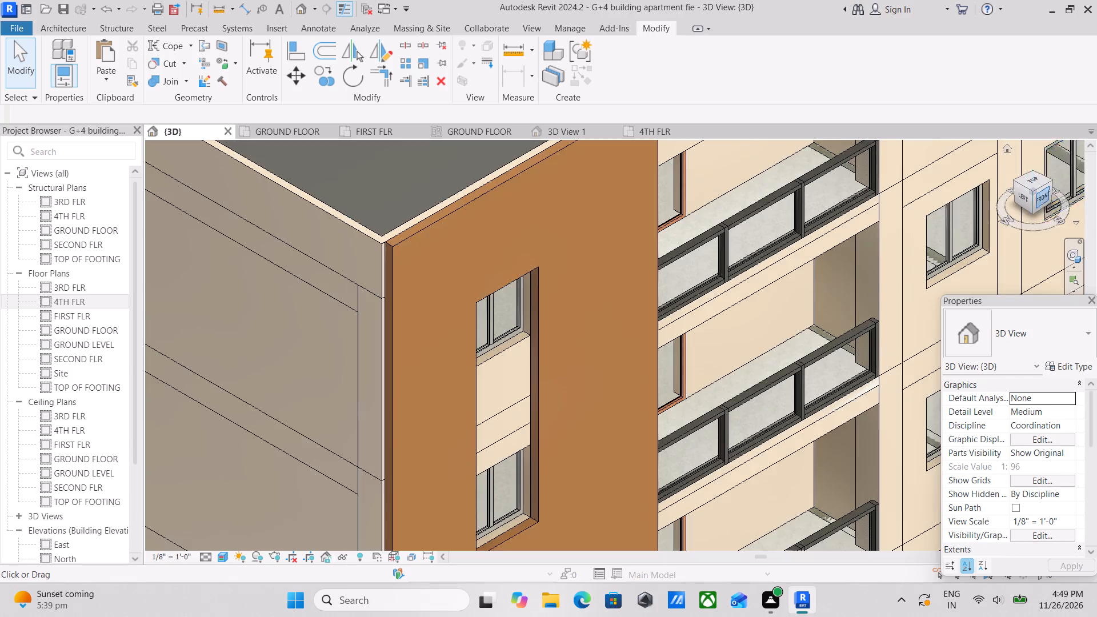
scroll(659, 261, up, 12)
middle_drag(440, 287, 460, 294)
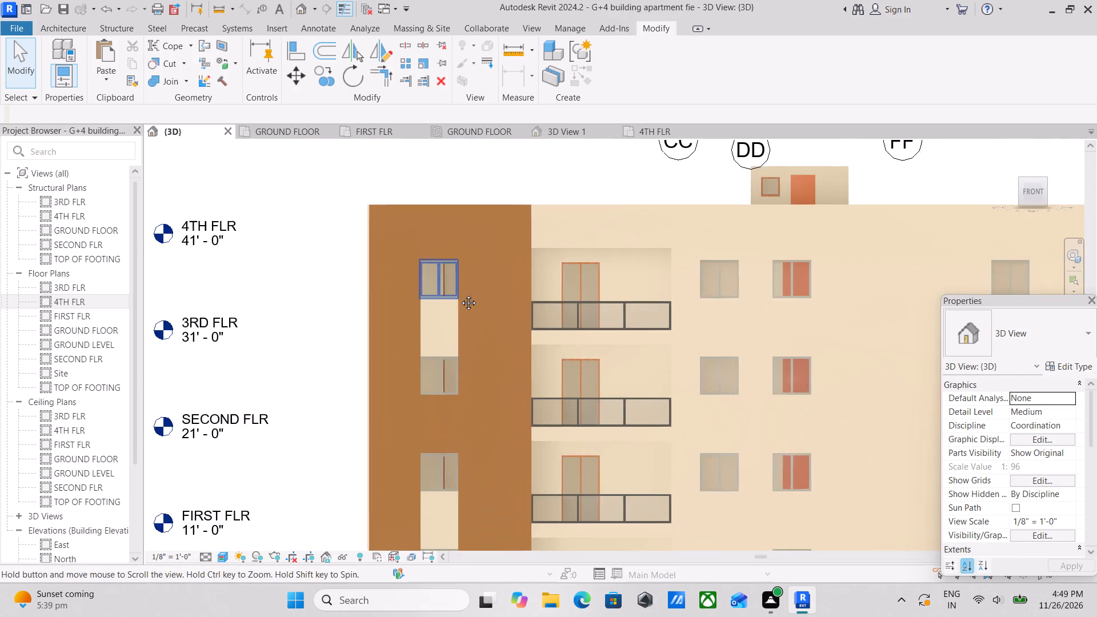
middle_drag(460, 294, 575, 339)
scroll(575, 339, up, 3)
middle_drag(546, 318, 574, 378)
scroll(574, 378, up, 1)
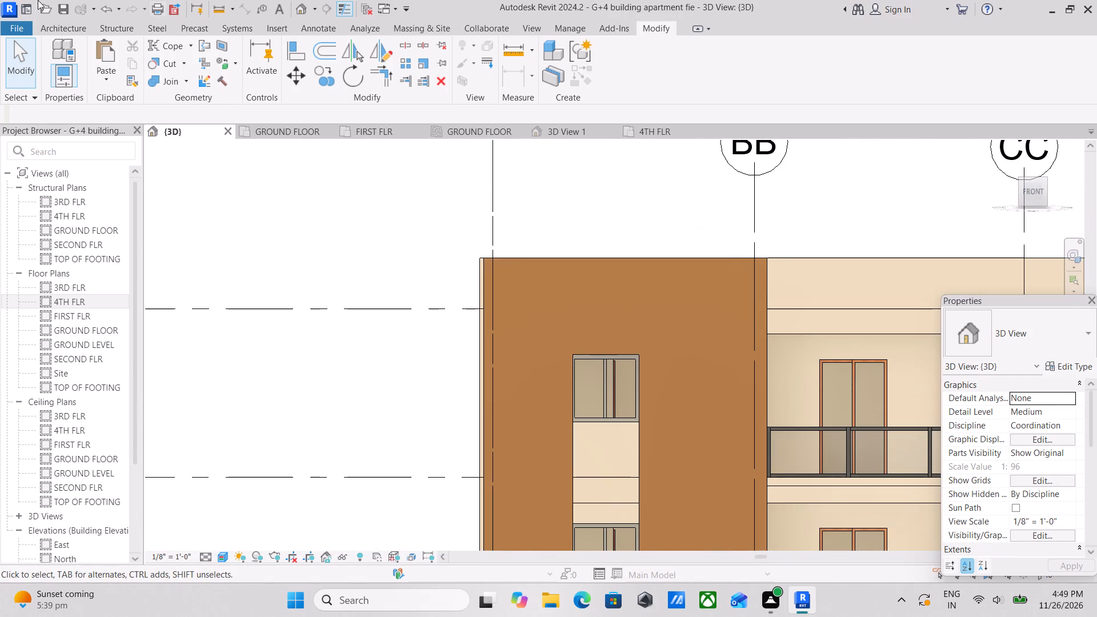
click(74, 27)
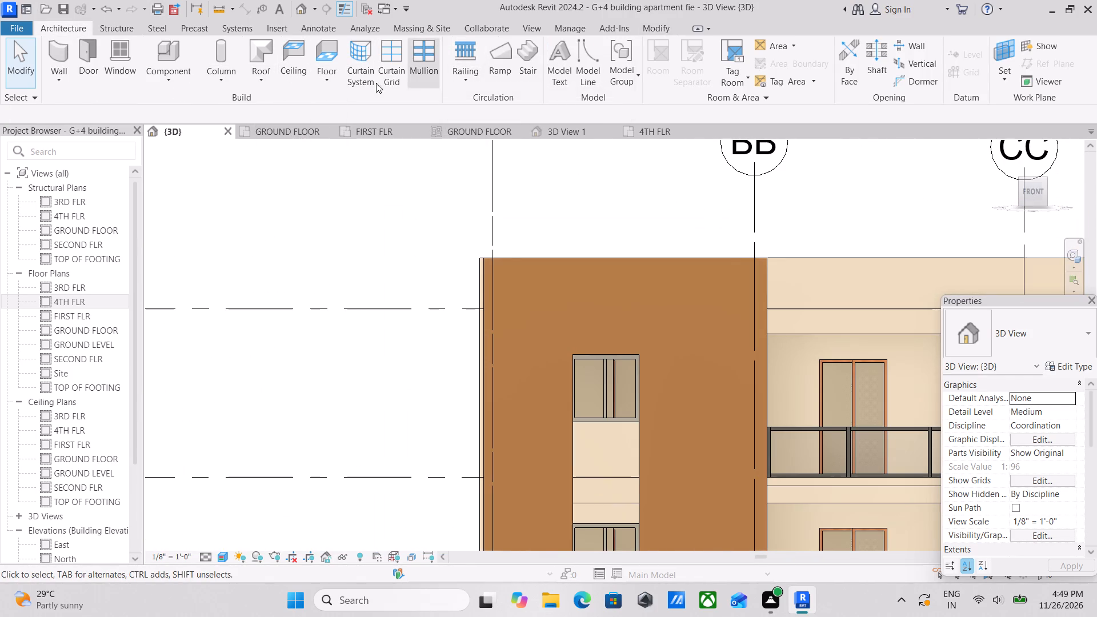
click(182, 85)
click(193, 131)
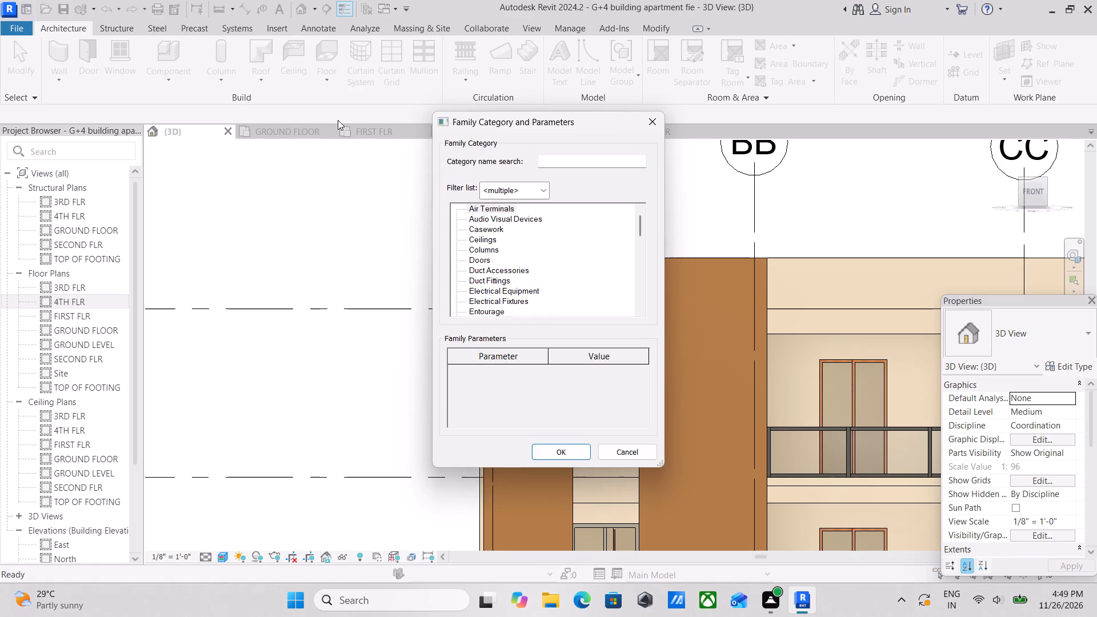
scroll(526, 233, down, 14)
scroll(492, 258, up, 2)
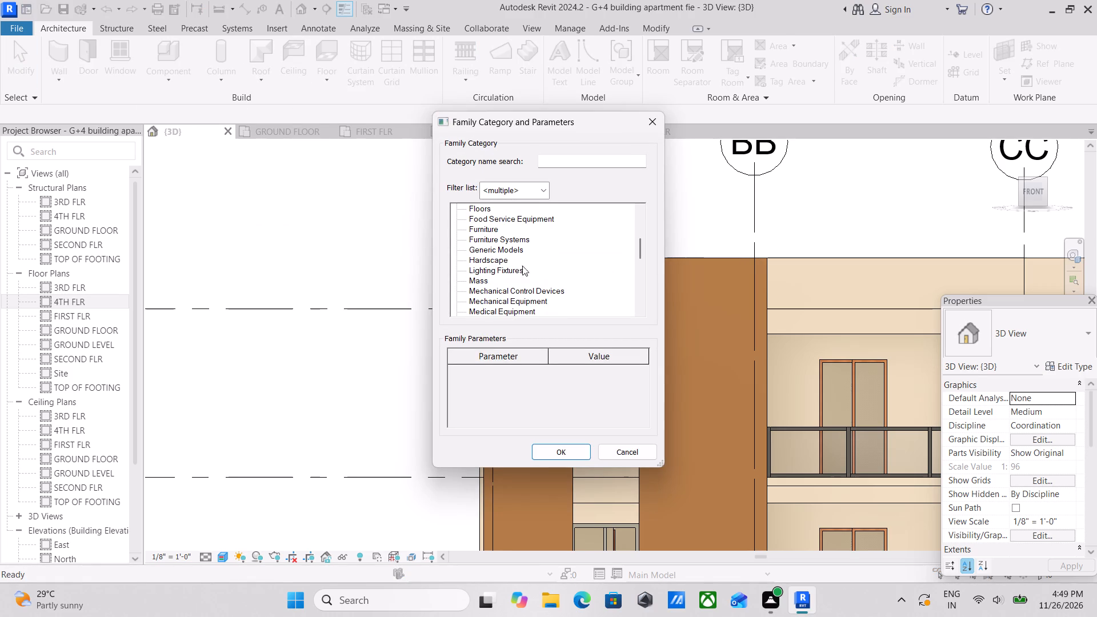
click(508, 250)
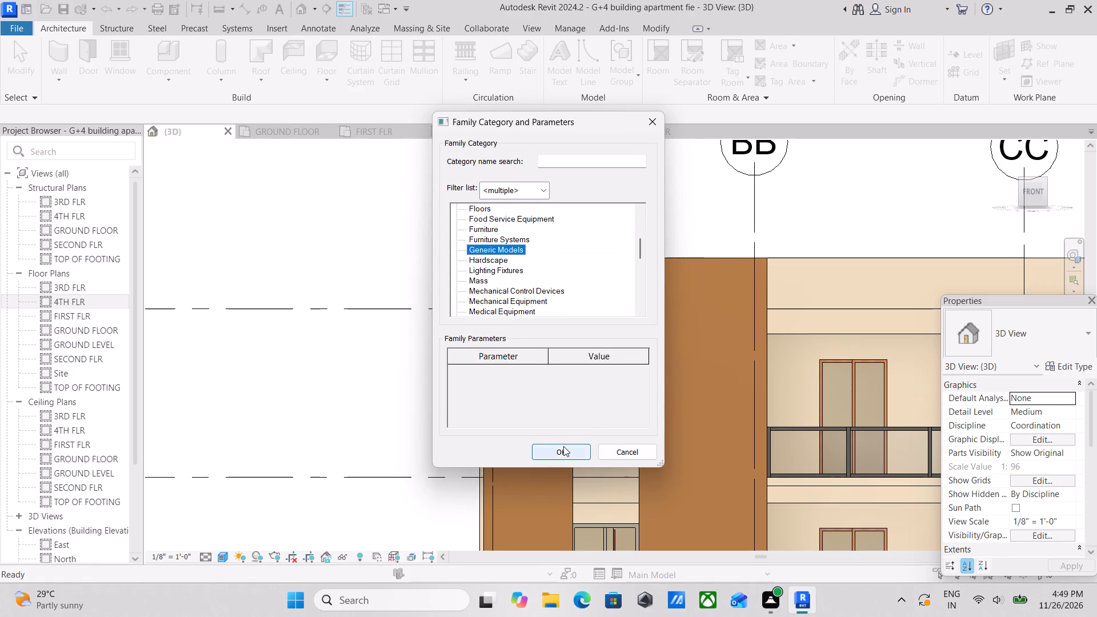
click(564, 446)
click(548, 324)
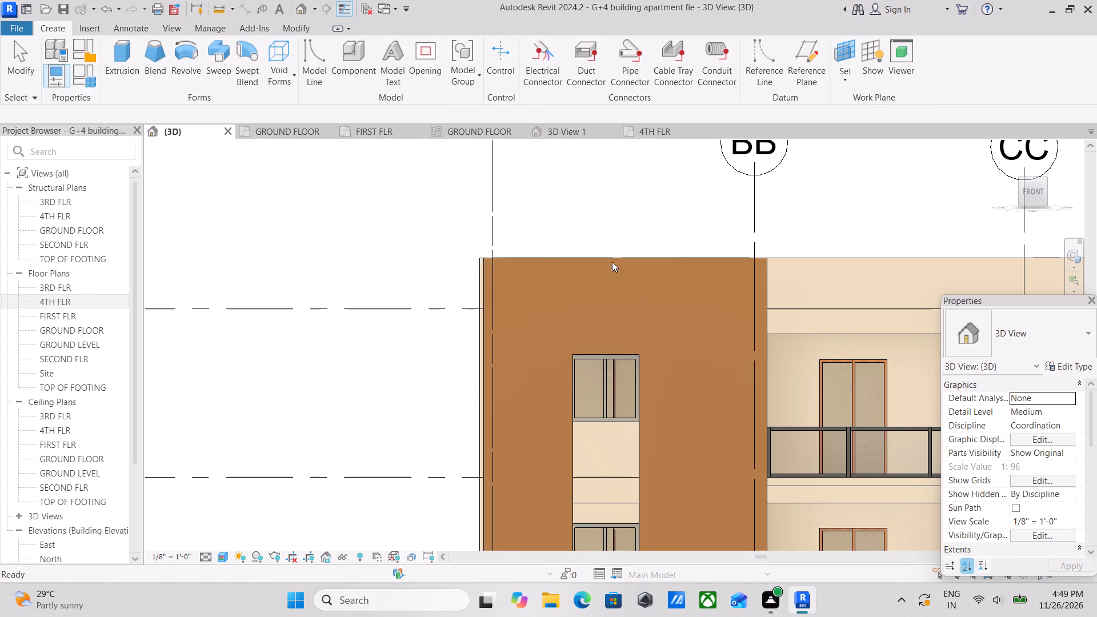
Start an extrusion in the in-place model and set its work plane to the wall accent's front face.
click(118, 62)
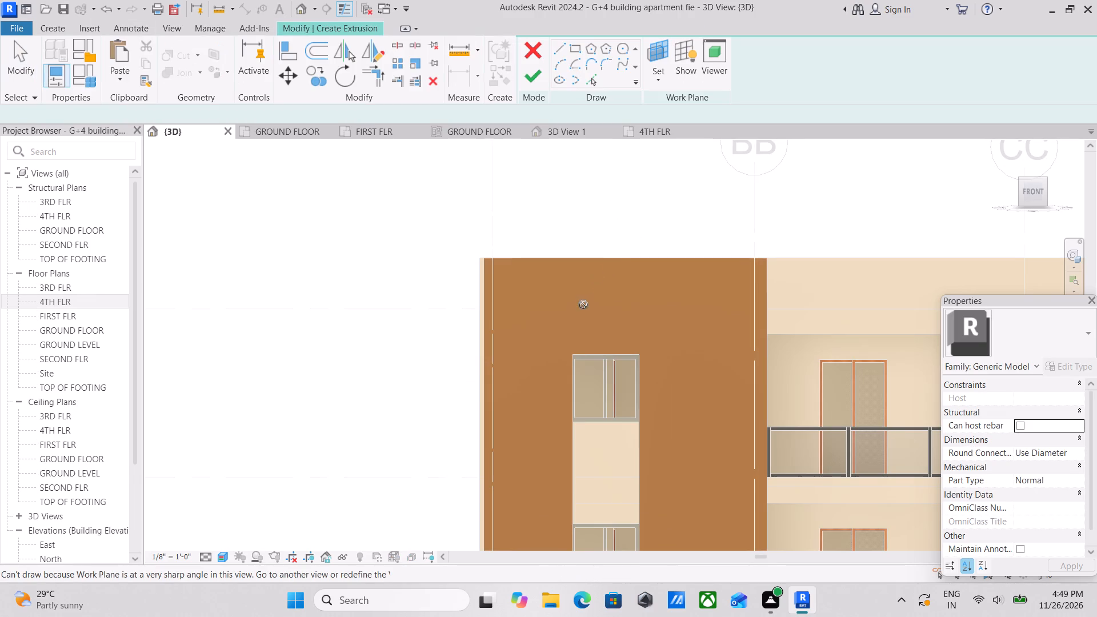
click(574, 46)
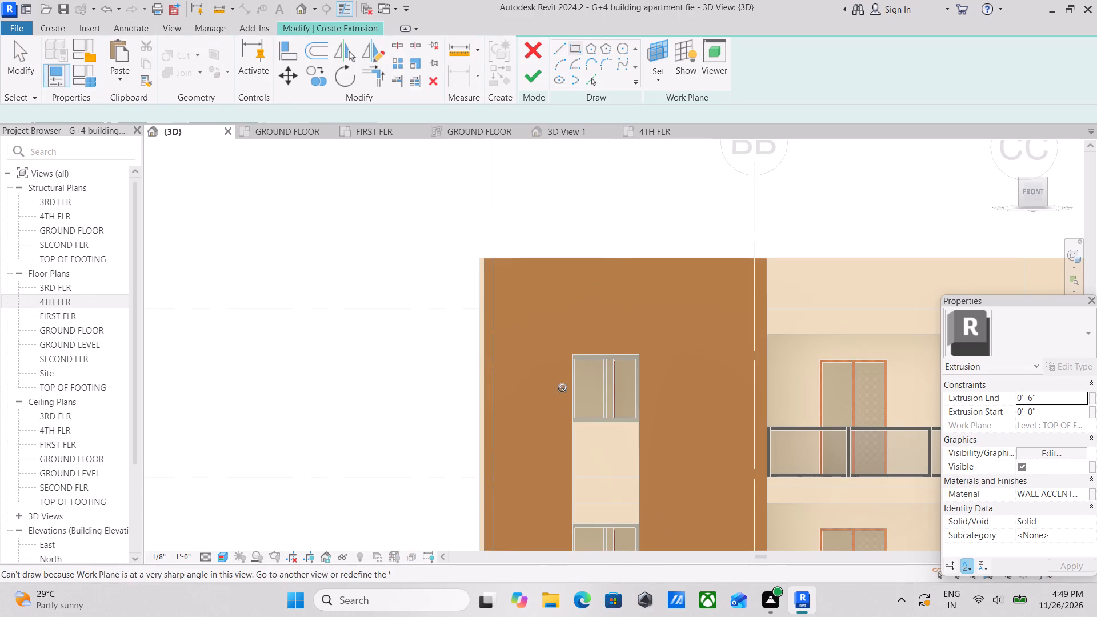
scroll(599, 310, up, 3)
scroll(592, 304, down, 2)
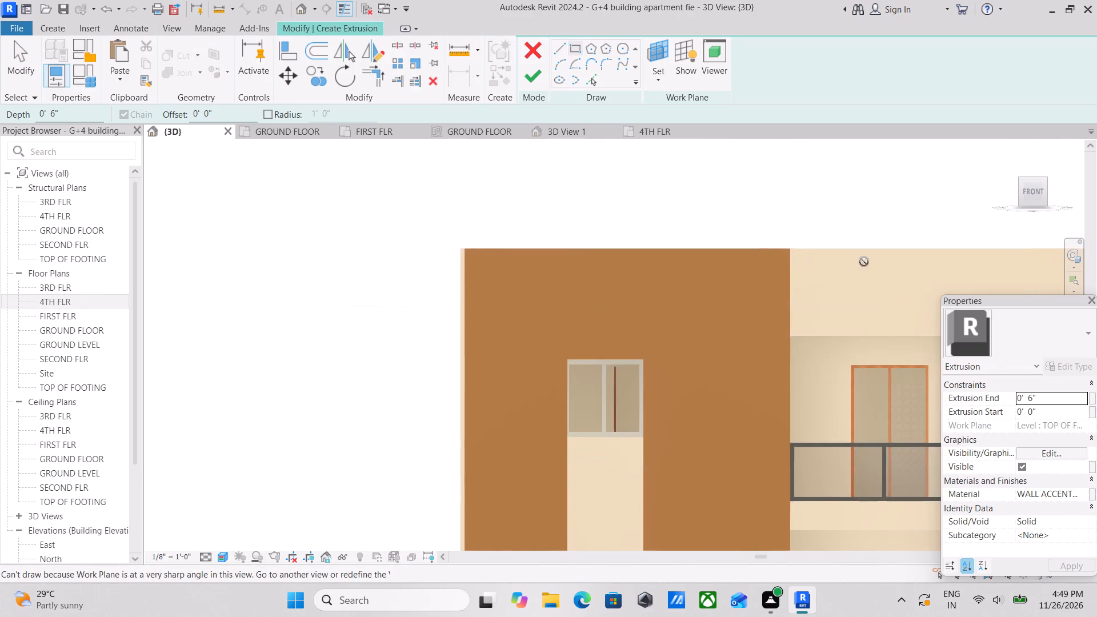
click(1020, 181)
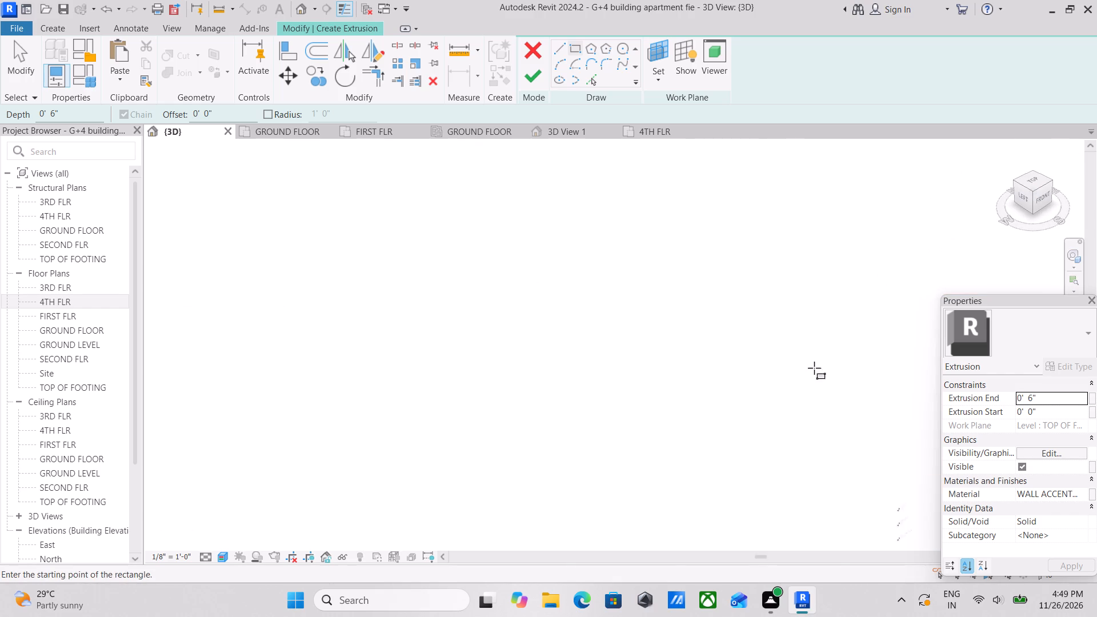
scroll(735, 405, up, 4)
scroll(691, 430, up, 3)
scroll(602, 426, up, 4)
scroll(579, 371, up, 4)
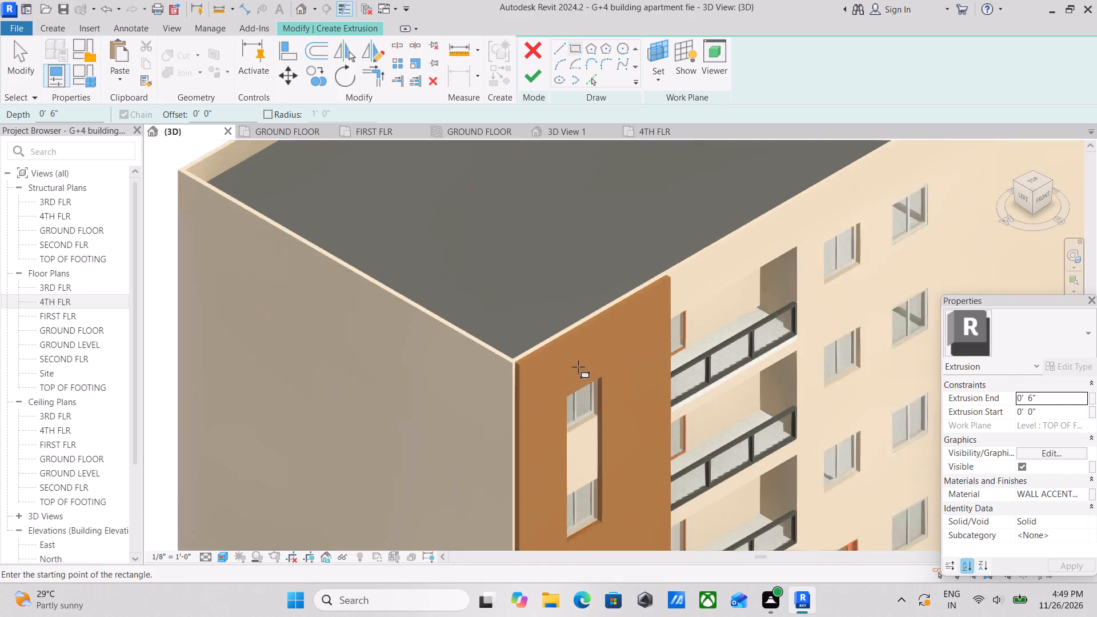
scroll(548, 388, up, 4)
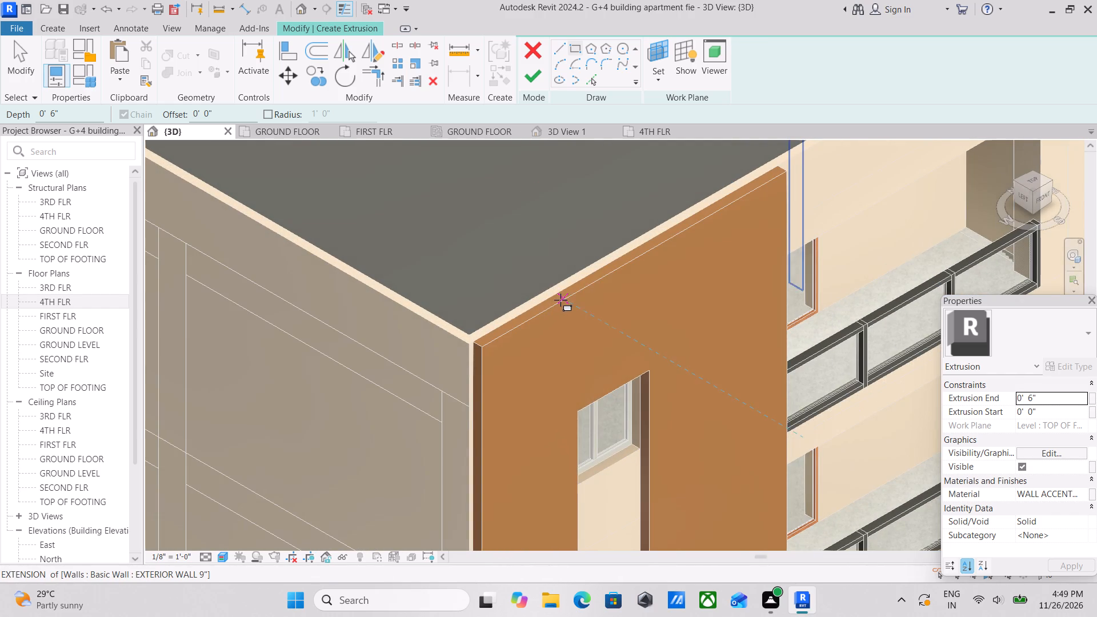
scroll(560, 300, up, 4)
middle_drag(603, 448, 564, 269)
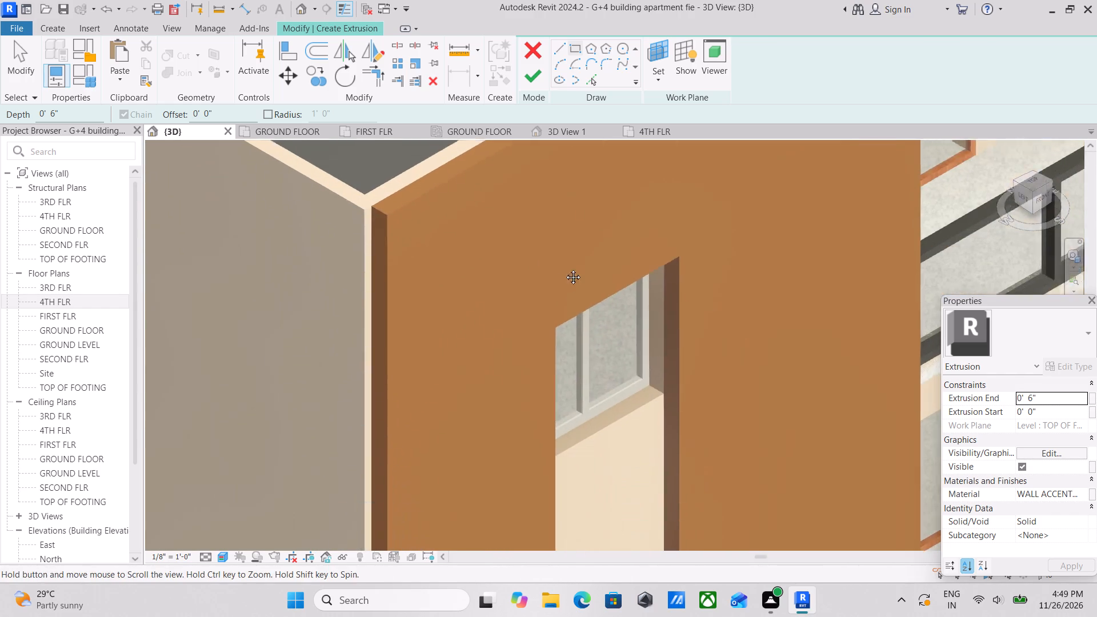
middle_drag(564, 269, 564, 268)
click(653, 83)
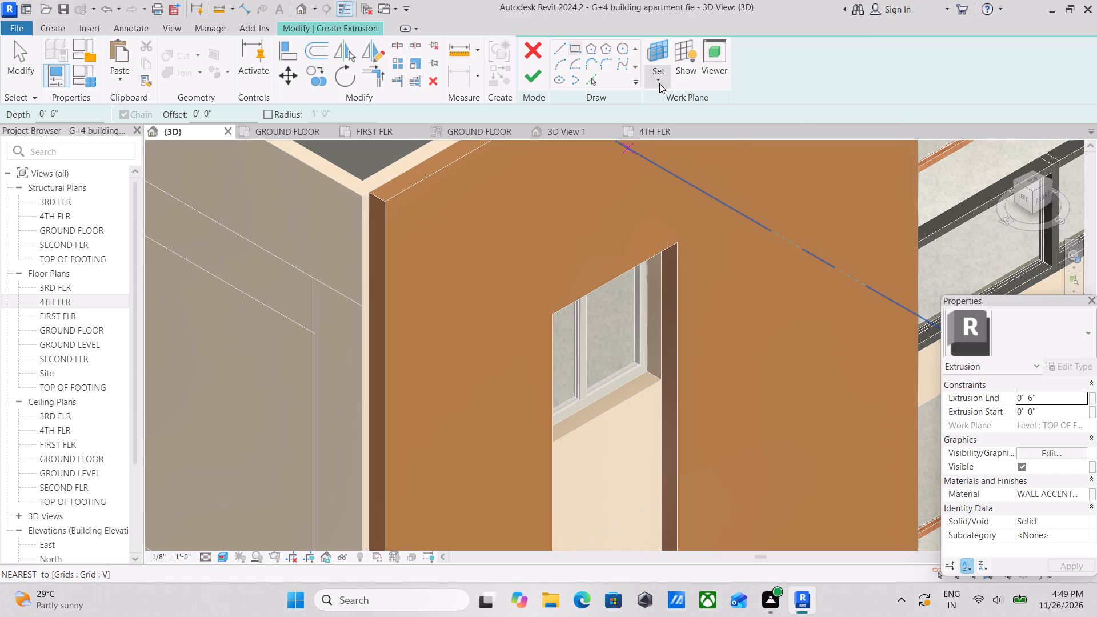
click(664, 135)
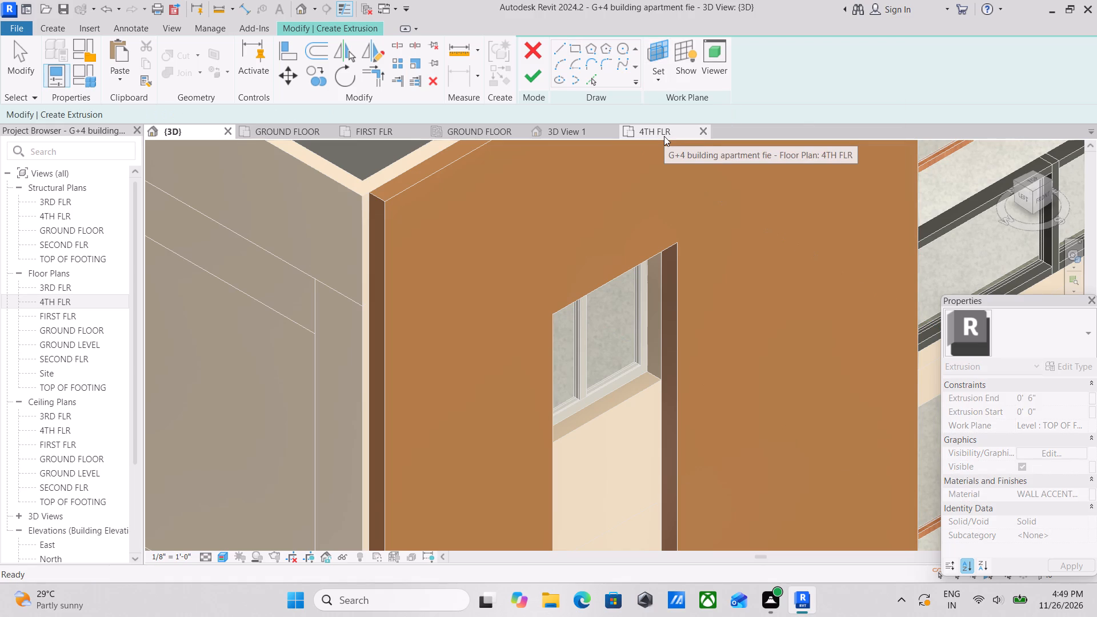
scroll(558, 268, up, 3)
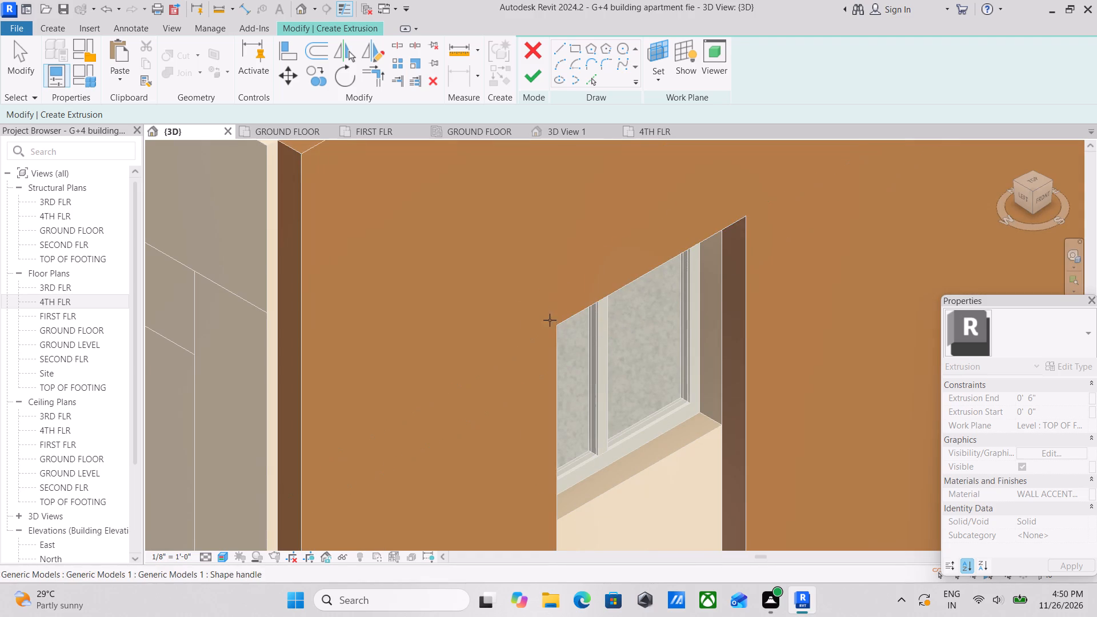
scroll(541, 302, down, 2)
middle_drag(547, 345, 556, 380)
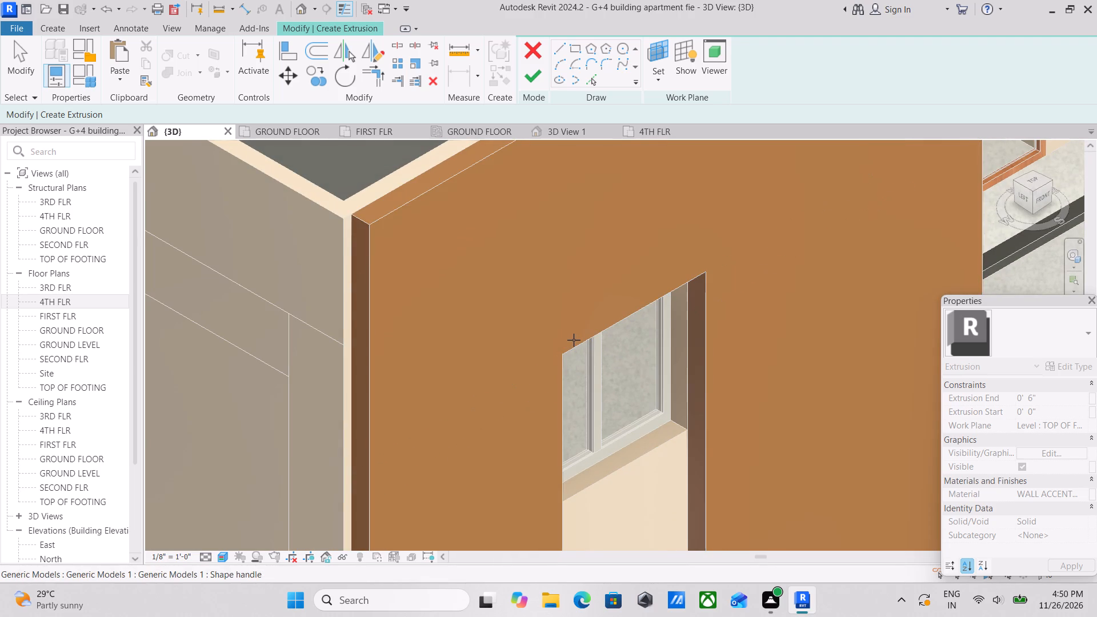
scroll(560, 353, up, 4)
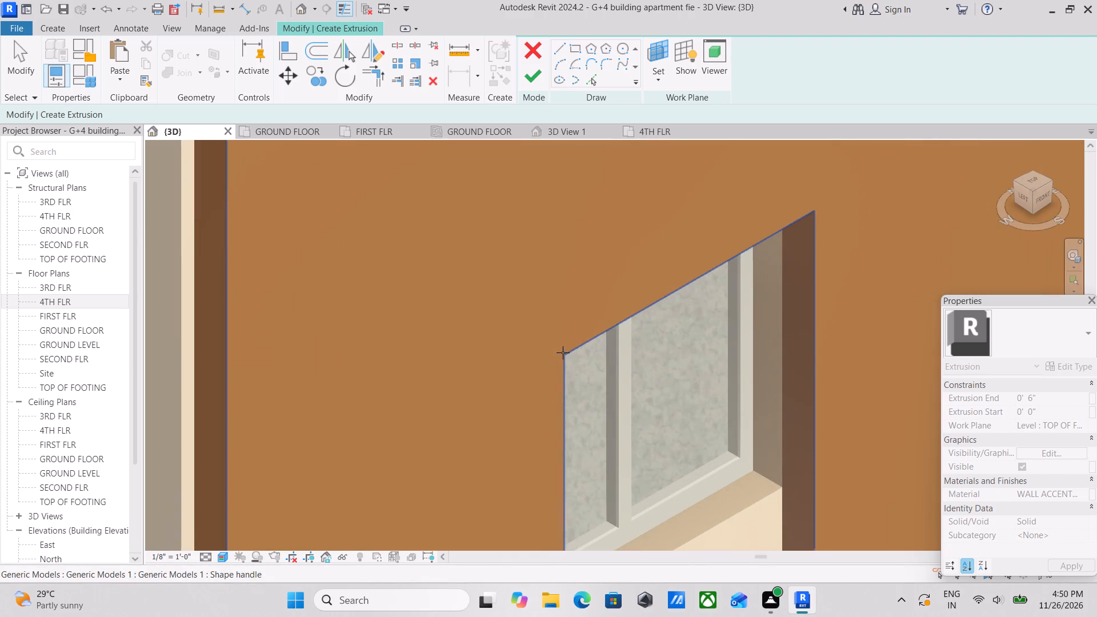
scroll(575, 342, up, 2)
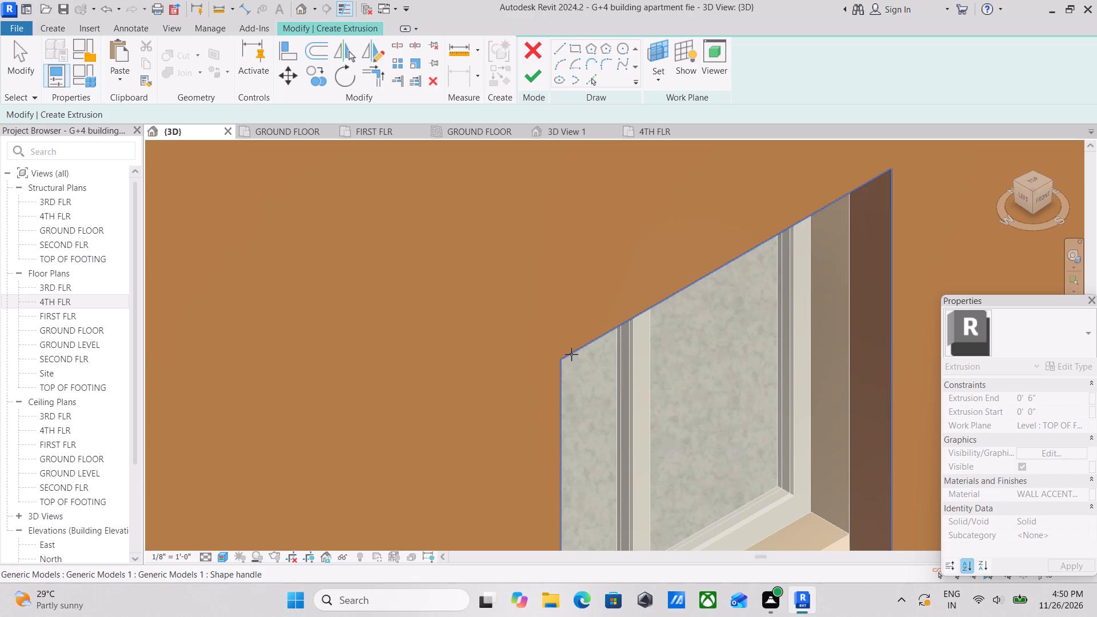
click(571, 354)
Sketch a rectangle tracing the upper window opening in the wall accent, from its top corner to the diagonally opposite bottom corner.
middle_drag(522, 366, 463, 273)
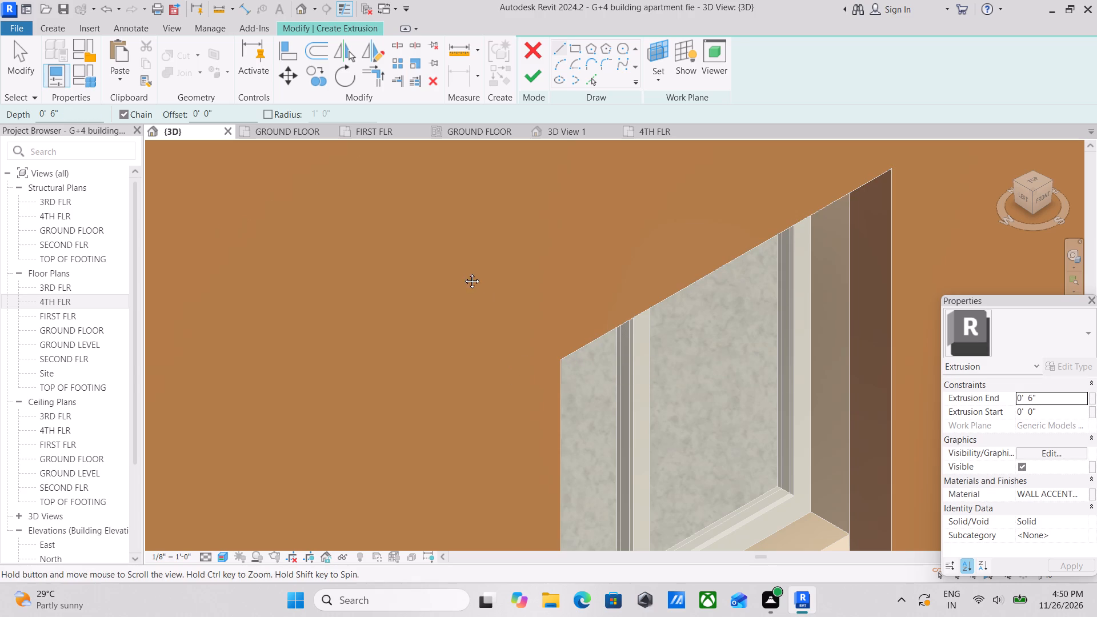
middle_drag(463, 273, 463, 272)
click(579, 49)
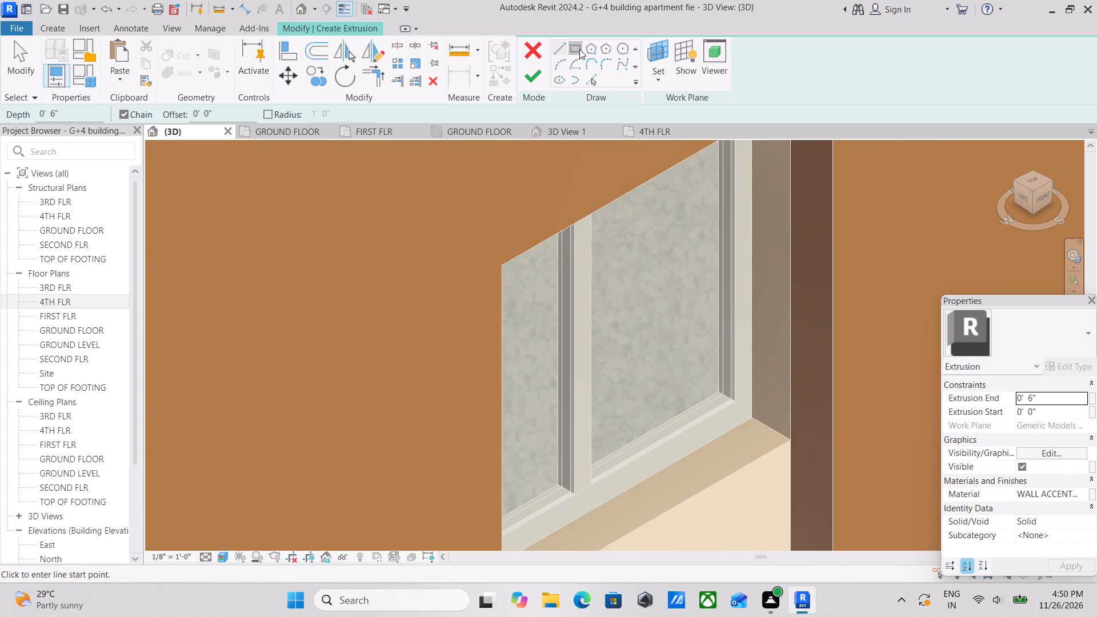
click(504, 265)
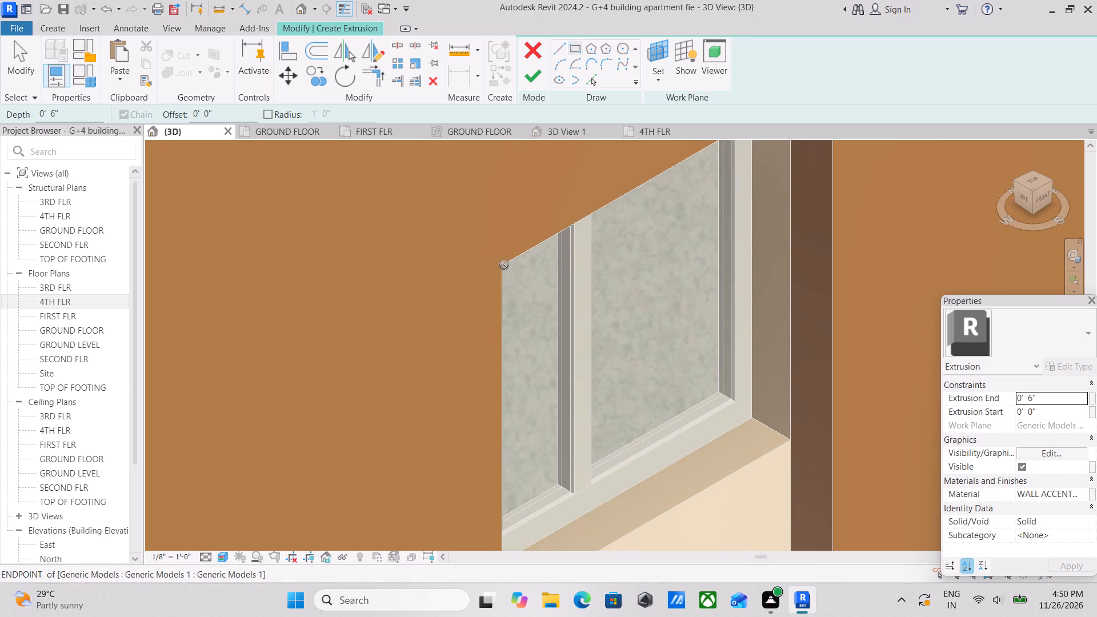
scroll(596, 374, down, 1)
middle_drag(596, 374, 519, 132)
middle_drag(635, 363, 583, 145)
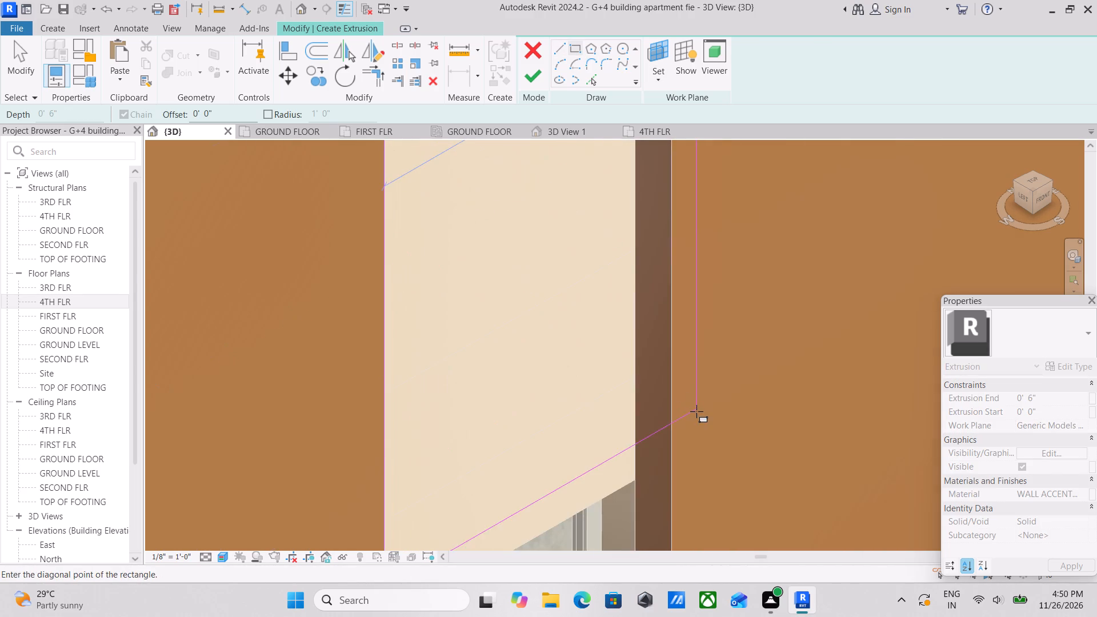
middle_drag(692, 408, 624, 181)
middle_drag(645, 415, 553, 169)
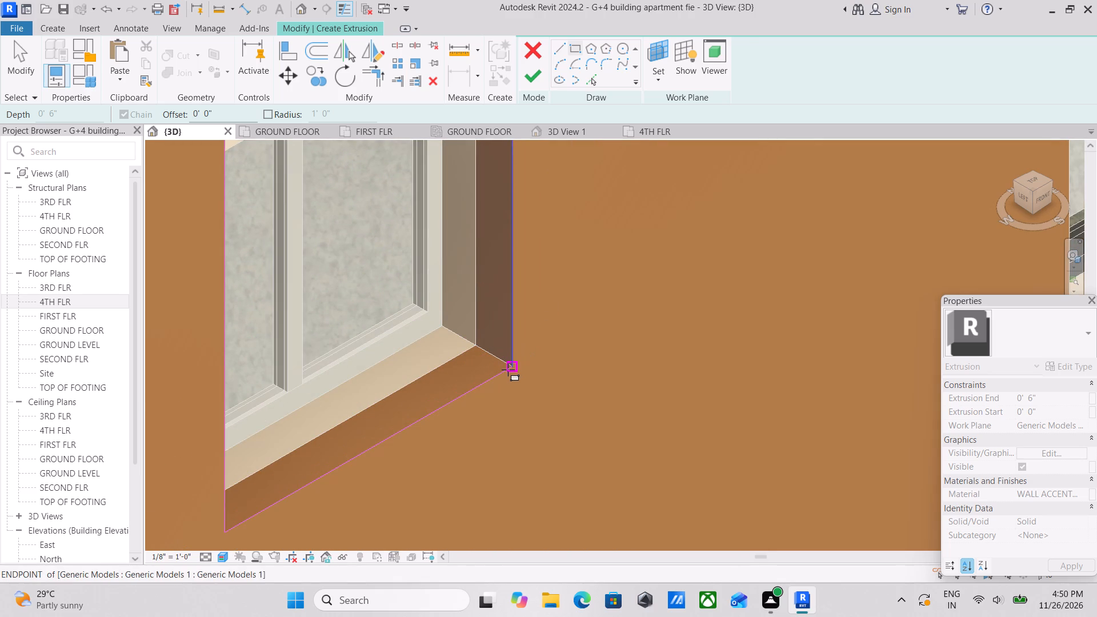
click(508, 370)
scroll(508, 367, down, 4)
scroll(551, 324, down, 3)
middle_drag(551, 324, 580, 448)
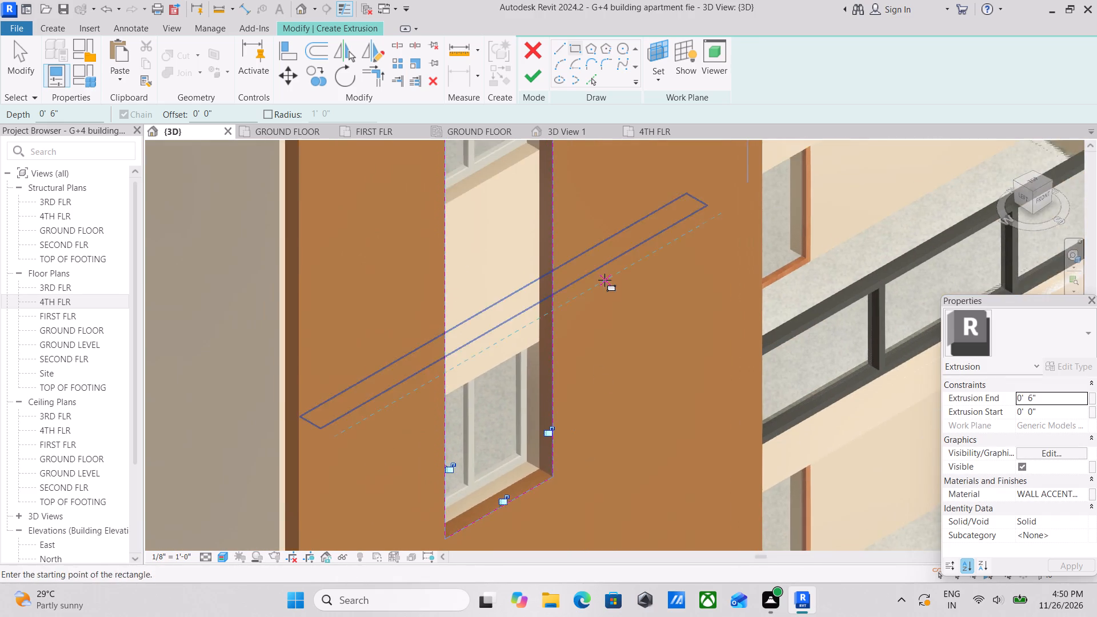
middle_drag(603, 291, 643, 501)
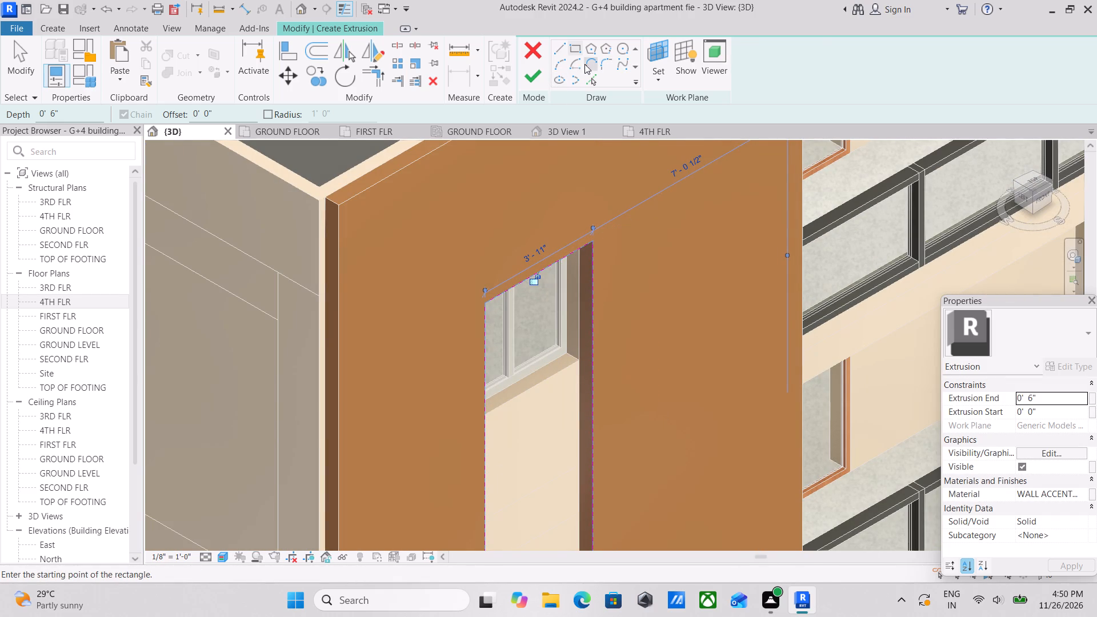
scroll(493, 295, down, 3)
scroll(604, 155, up, 2)
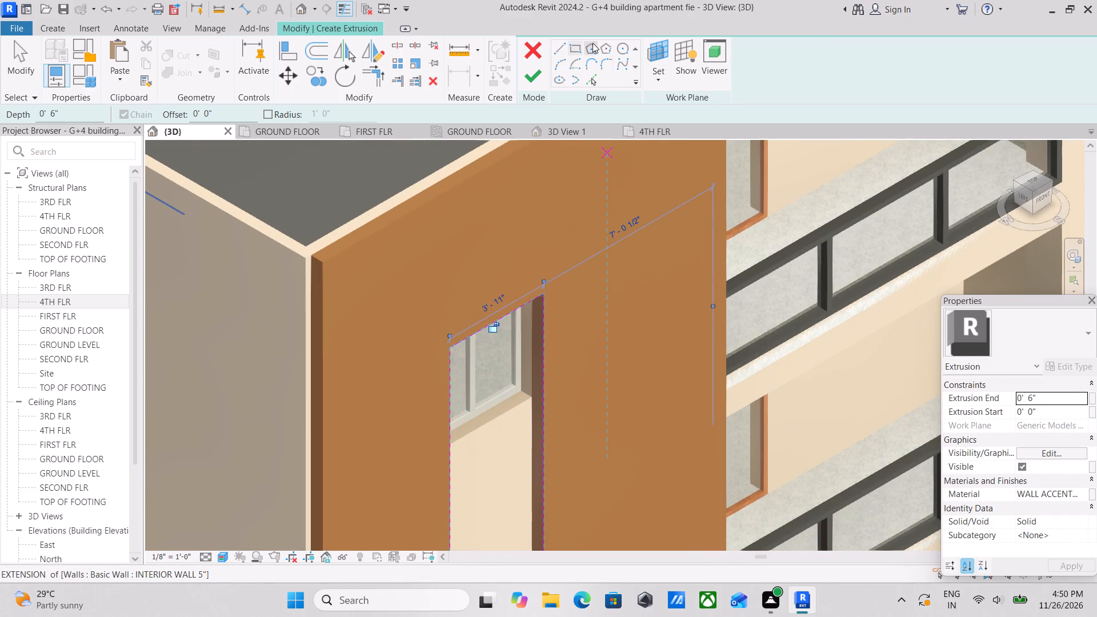
Sketch a second rectangle around the same opening with a 6" outward offset, snapping to the first rectangle's opposite corners.
click(580, 49)
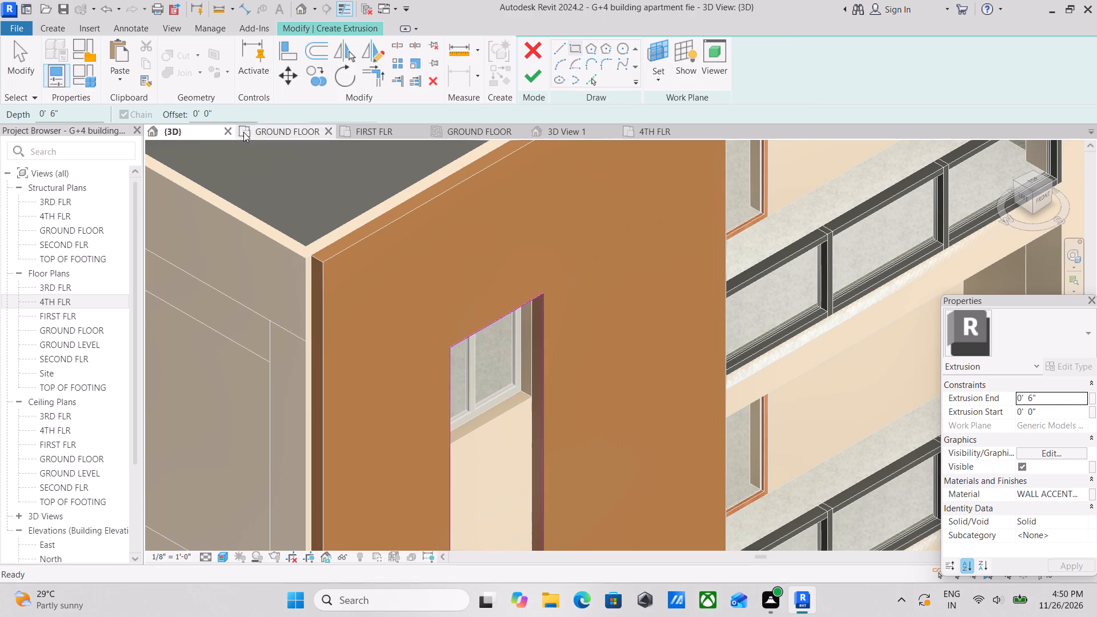
drag(215, 111, 97, 114)
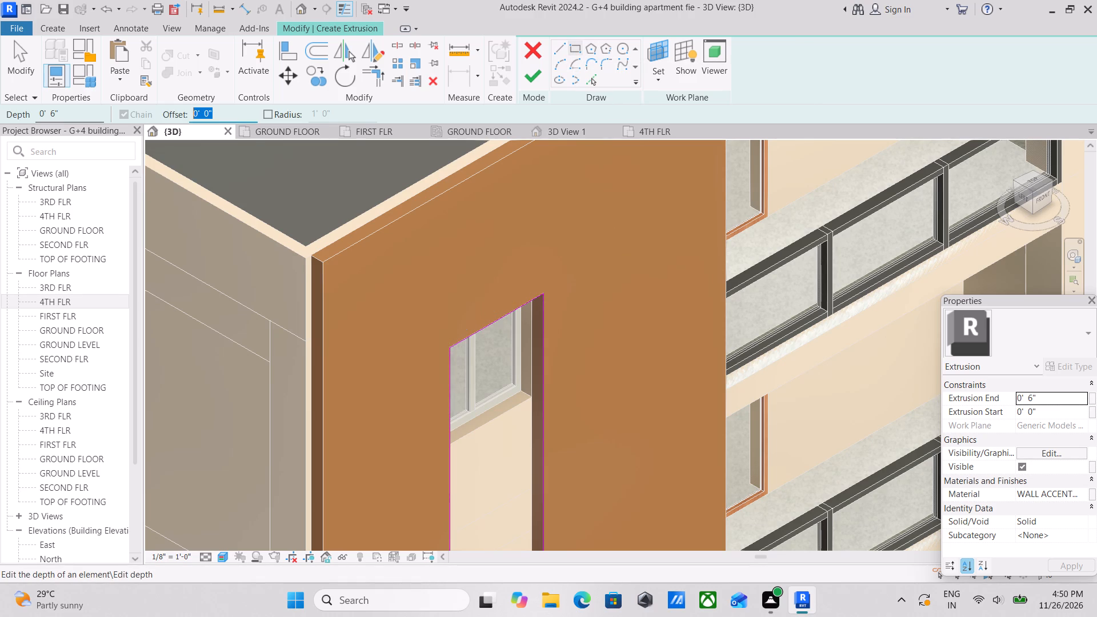
key(6)
key(shift+quotedbl)
key(Return)
middle_drag(419, 316, 261, 241)
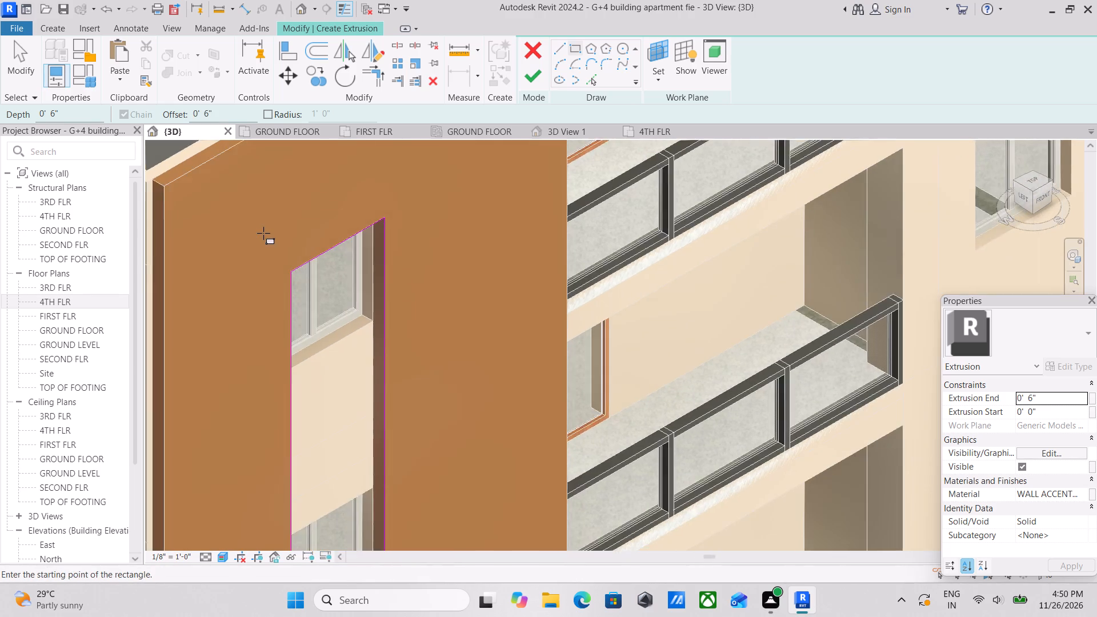
scroll(263, 233, up, 3)
click(303, 291)
middle_drag(347, 357, 303, 182)
middle_drag(355, 377, 339, 207)
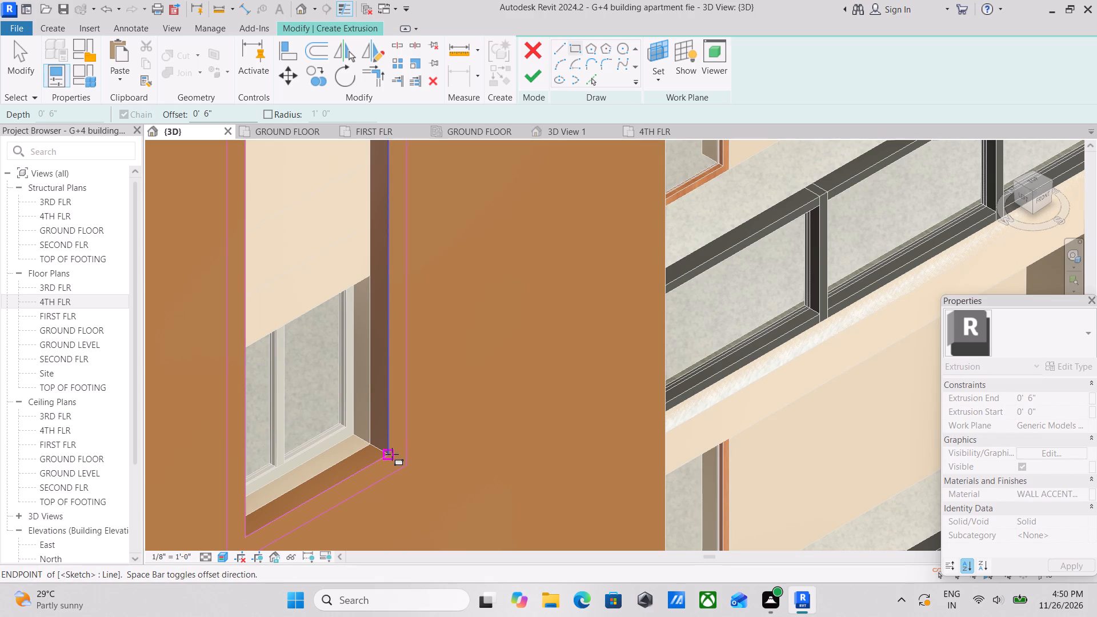
click(392, 454)
scroll(394, 446, down, 6)
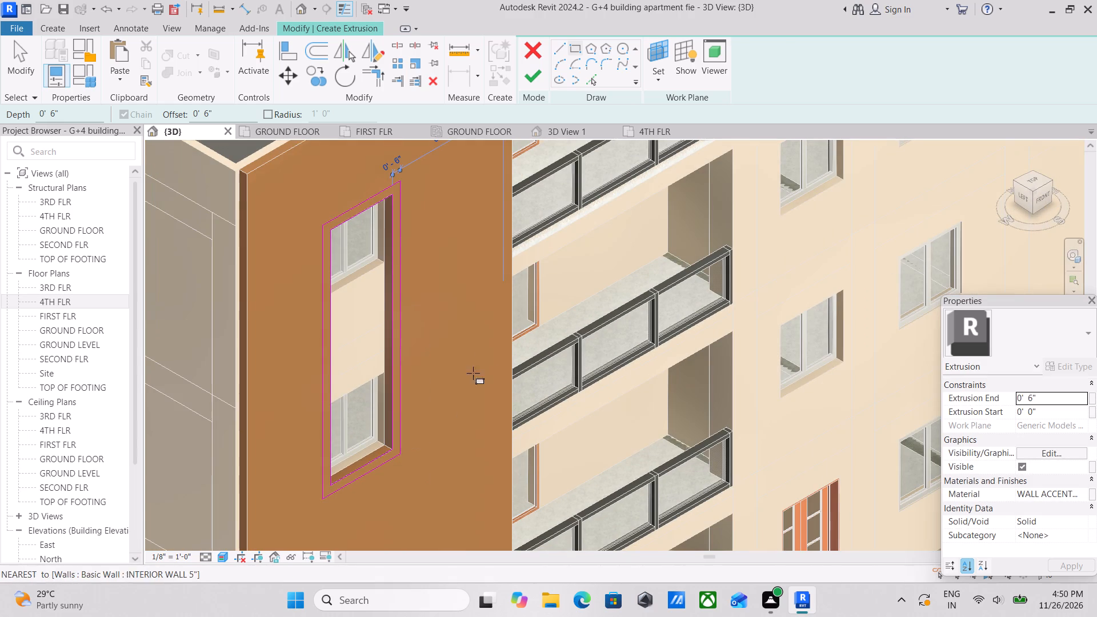
Finish the frame sketch as a 6" deep extrusion and complete the in-place model.
click(531, 83)
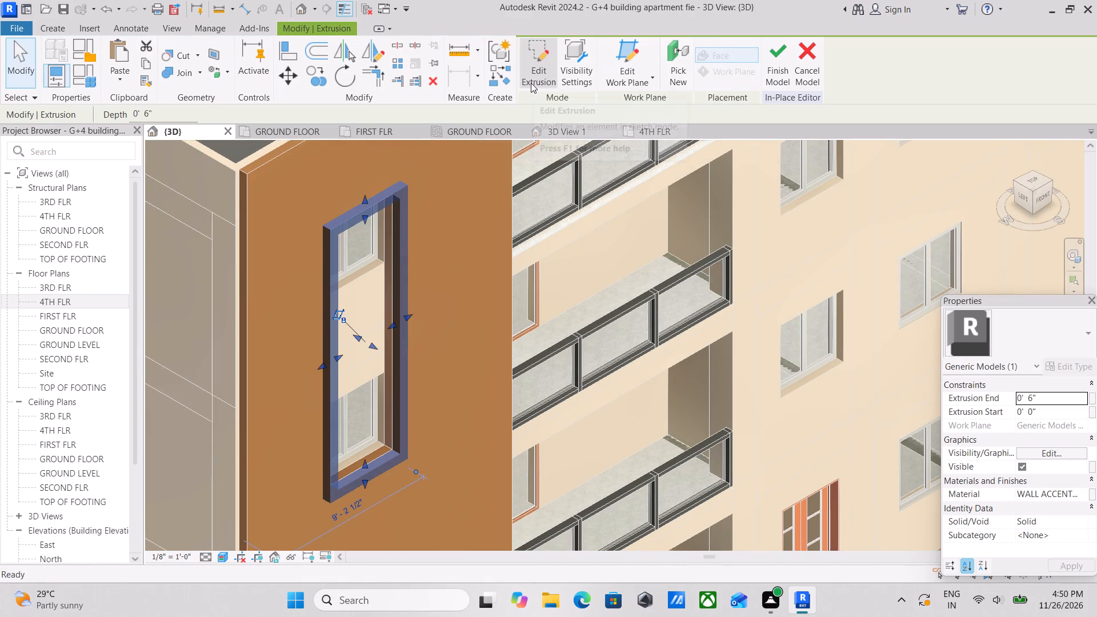
click(779, 50)
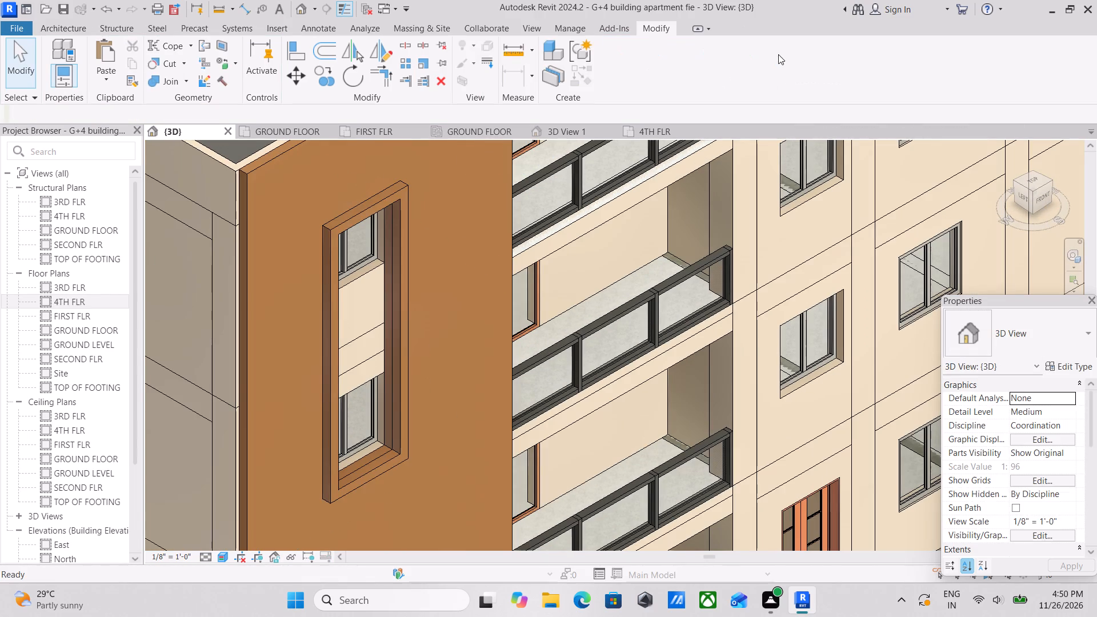
In the front view, copy the new window frame 20' down onto the lower opening, using the openings' top-edge midpoints as reference.
scroll(568, 356, down, 3)
scroll(455, 366, down, 1)
middle_drag(455, 366, 587, 219)
scroll(527, 339, up, 3)
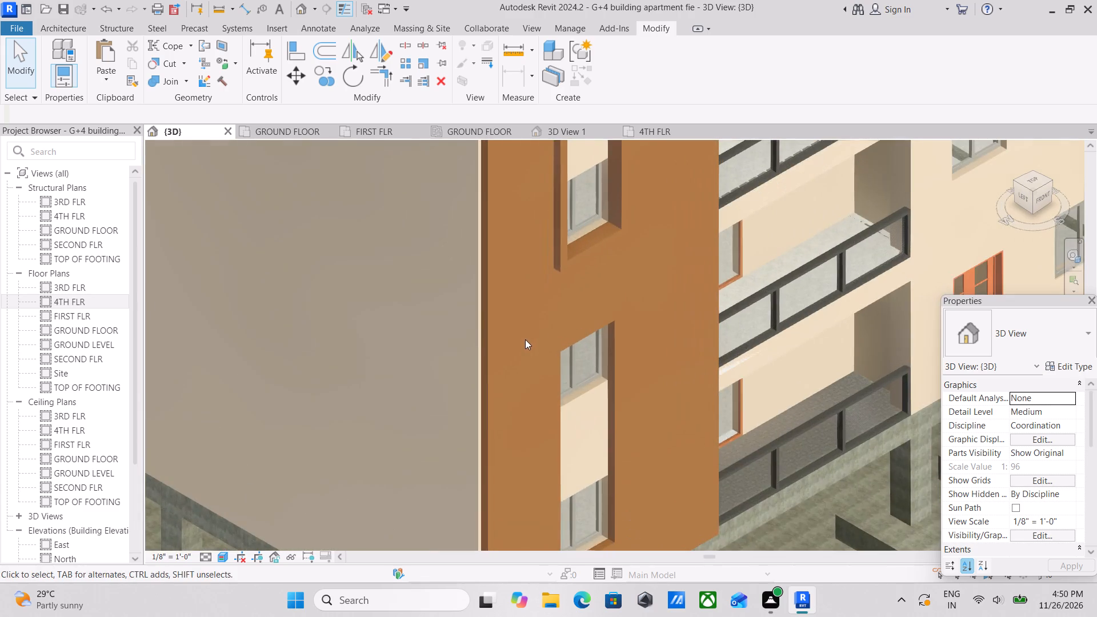
middle_drag(560, 324, 501, 405)
click(545, 328)
scroll(549, 364, down, 2)
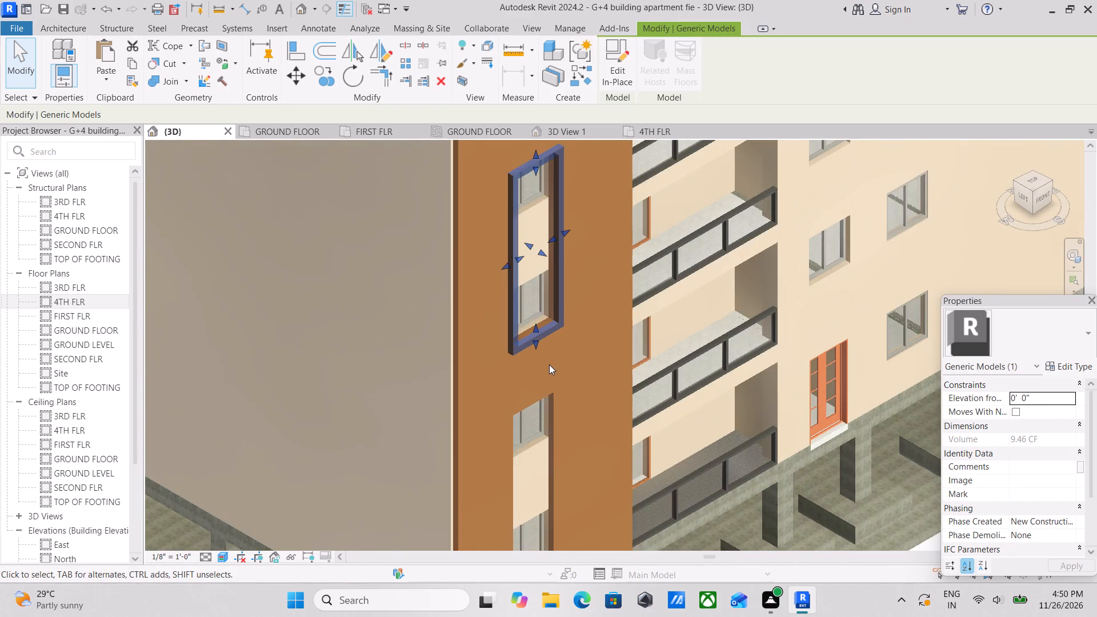
click(1046, 201)
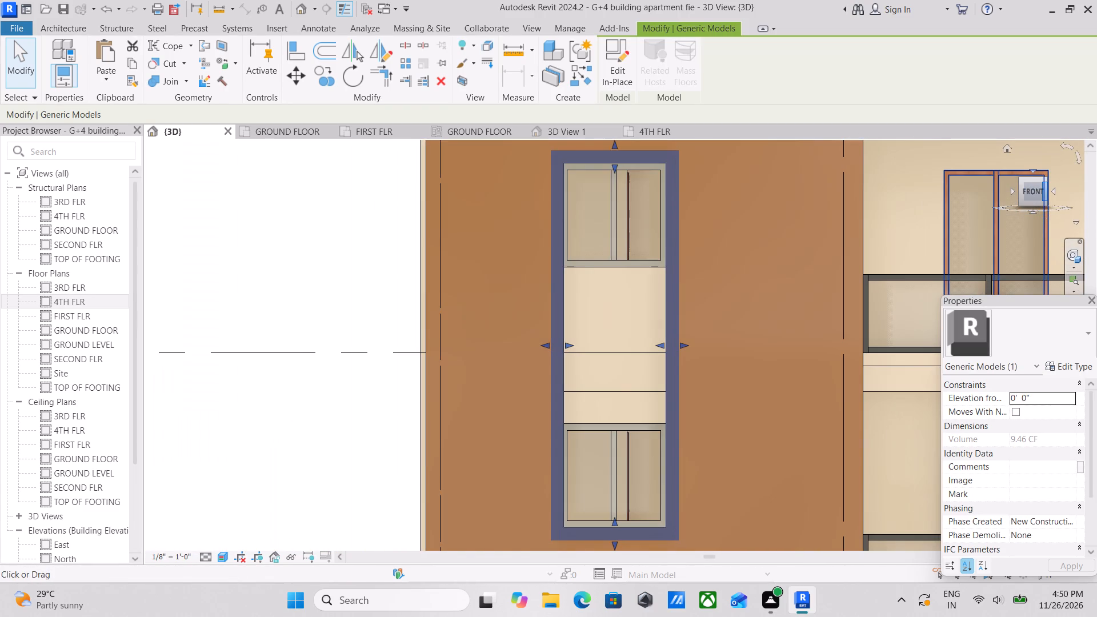
scroll(747, 362, down, 2)
middle_drag(712, 382, 687, 324)
scroll(640, 392, down, 2)
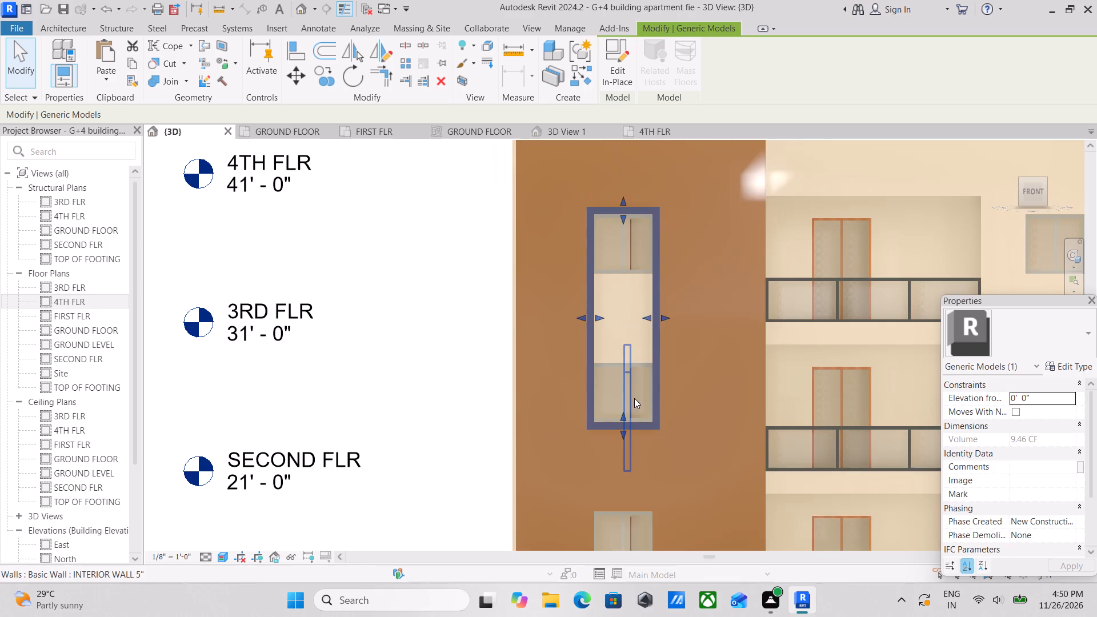
middle_drag(634, 398, 660, 347)
scroll(634, 398, down, 1)
middle_drag(649, 398, 667, 361)
scroll(674, 355, up, 2)
middle_drag(676, 364, 688, 338)
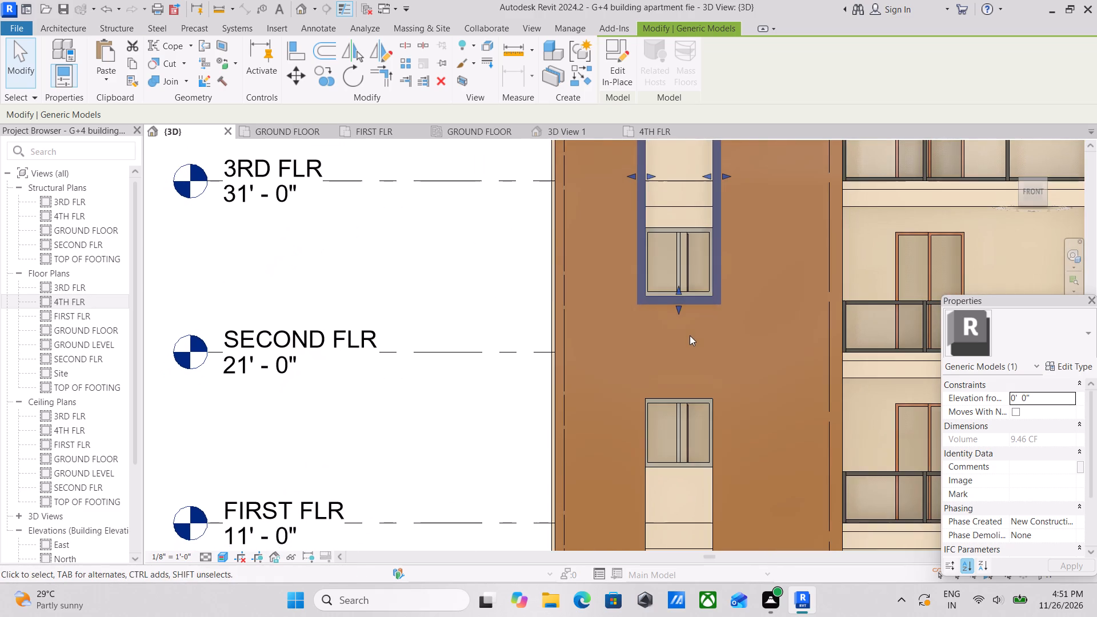
scroll(690, 335, down, 2)
middle_drag(690, 335, 708, 290)
middle_drag(709, 308, 710, 330)
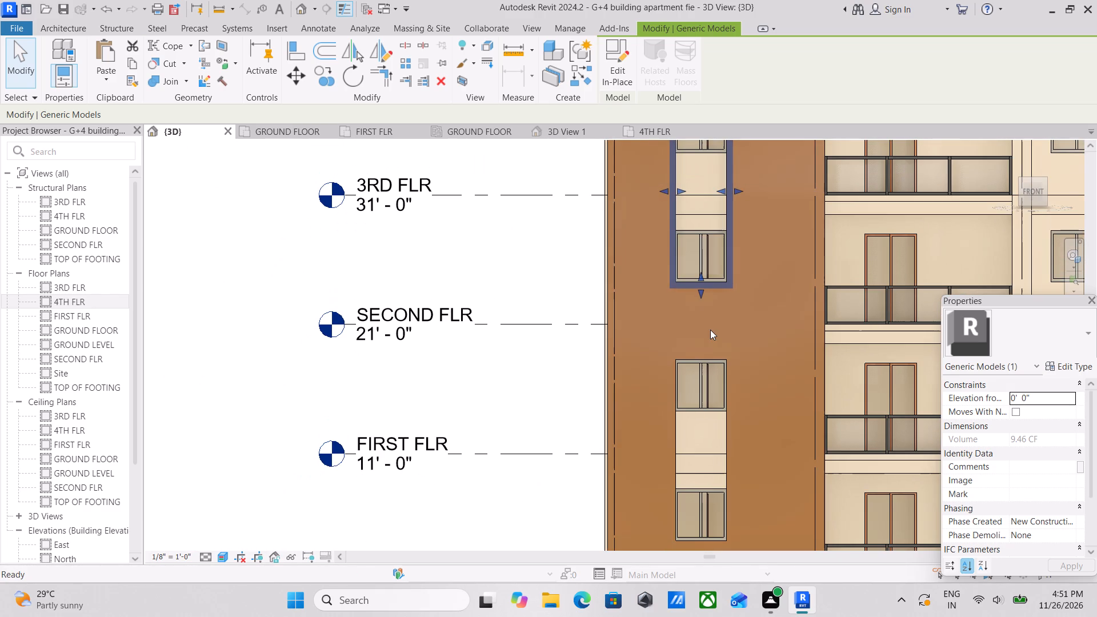
text(CO)
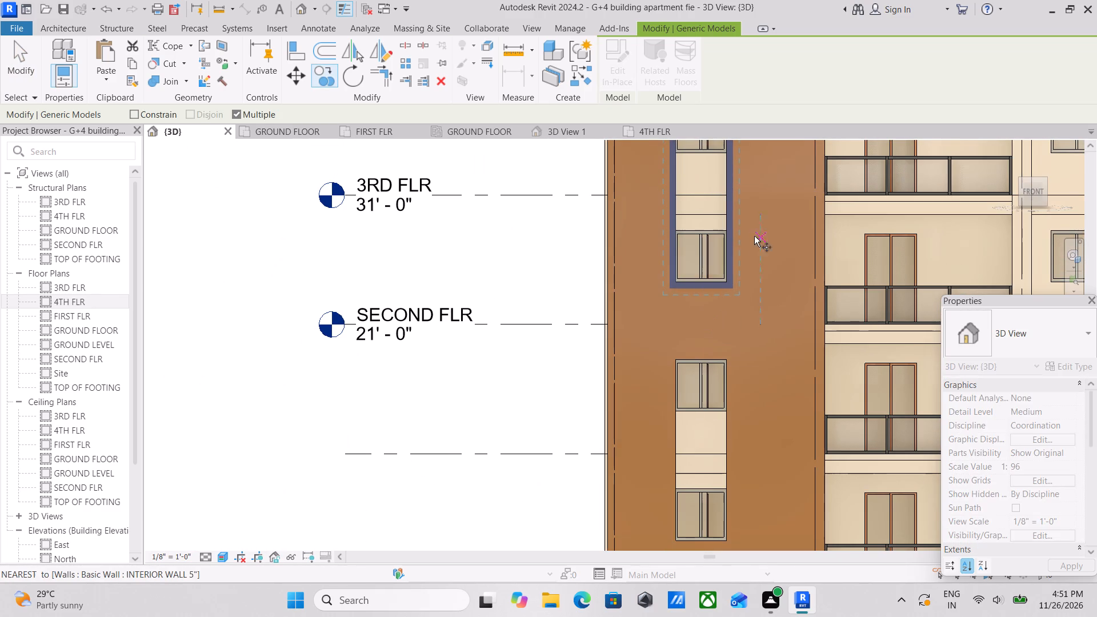
middle_drag(747, 255, 723, 378)
scroll(686, 259, up, 3)
scroll(675, 207, up, 4)
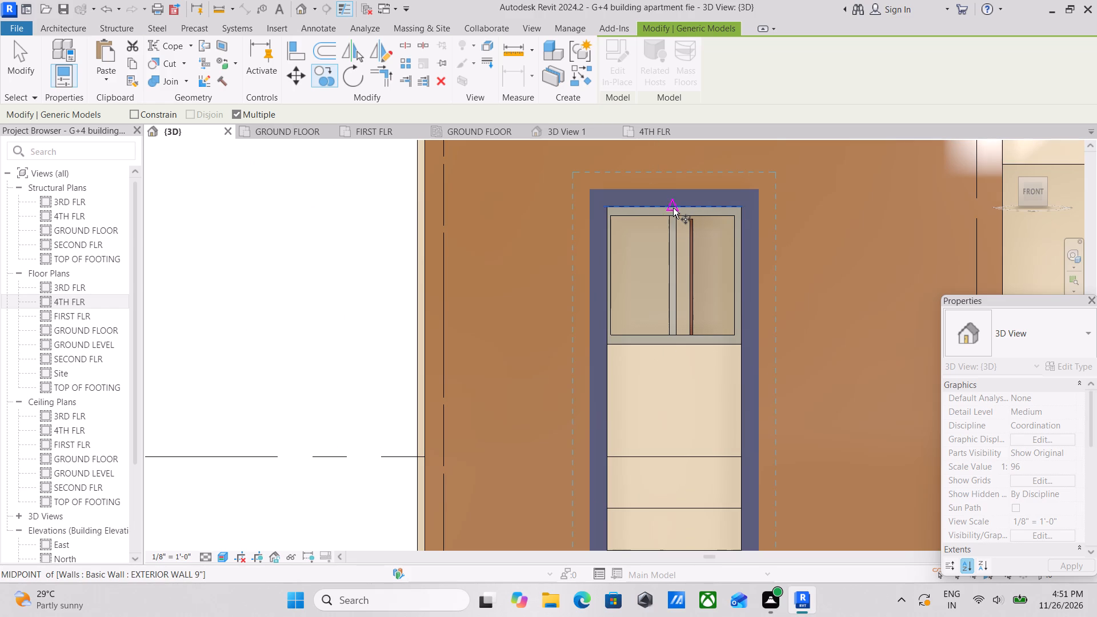
click(673, 208)
middle_drag(676, 294, 680, 162)
middle_drag(675, 325, 681, 183)
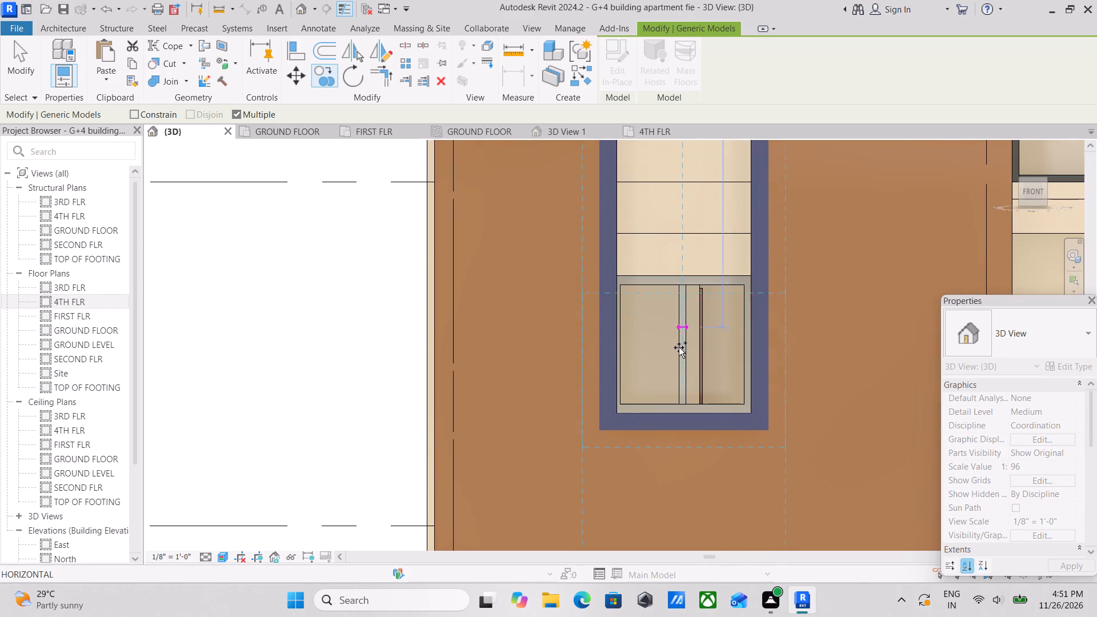
middle_drag(678, 355, 677, 209)
middle_drag(683, 327, 683, 223)
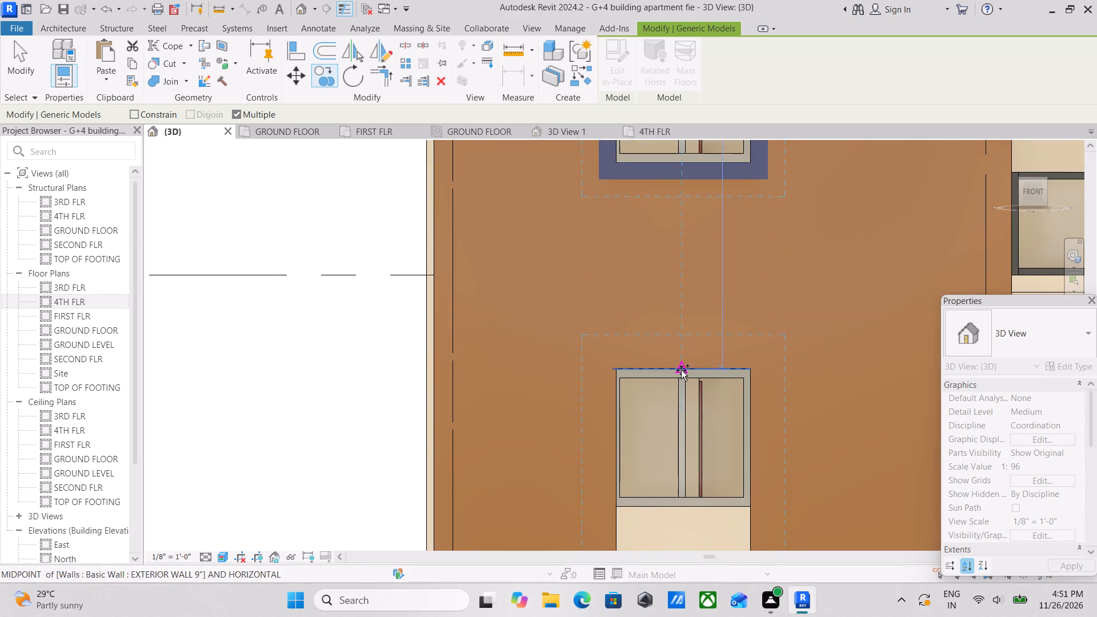
click(681, 367)
scroll(681, 367, down, 5)
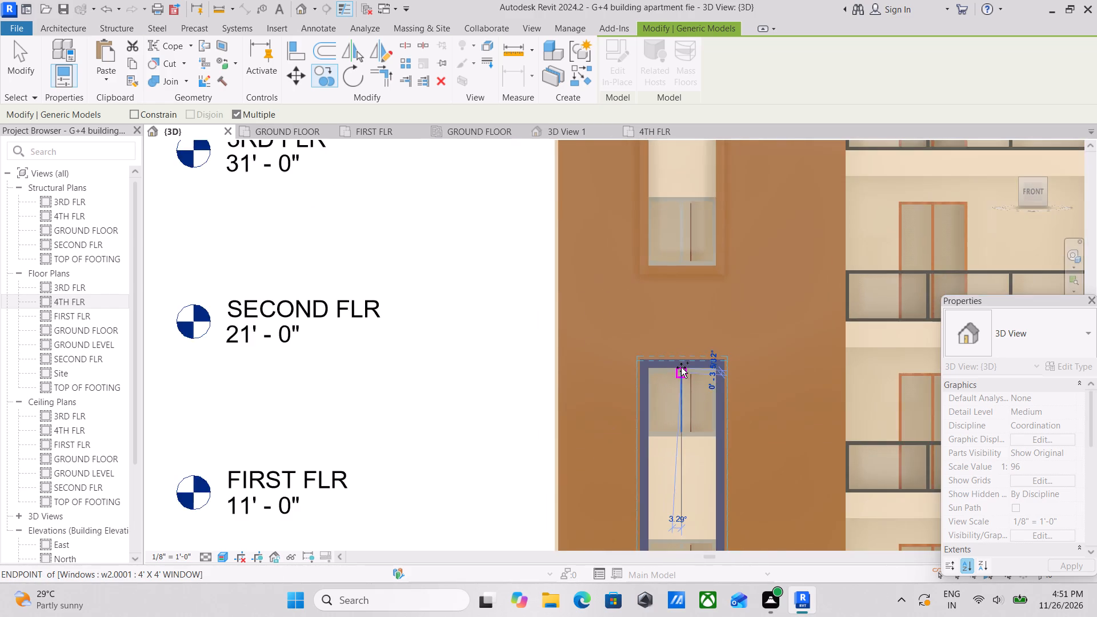
scroll(681, 367, down, 6)
middle_drag(682, 367, 664, 416)
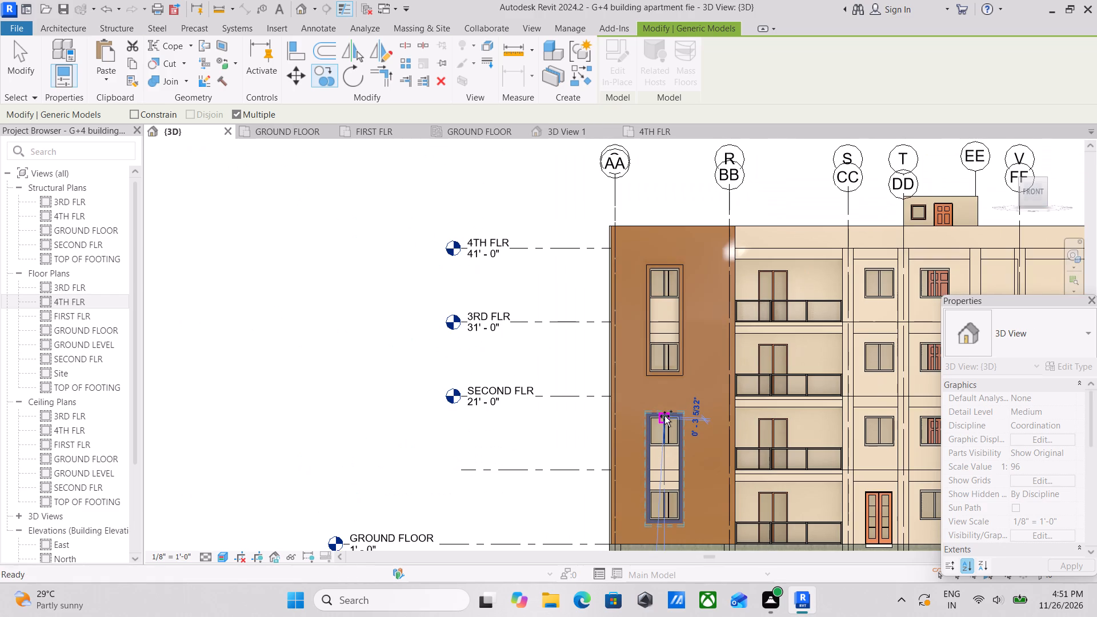
key(Escape)
Look closely at the bright patch near the accent's upper edge and open the 3D view's visual style choices.
scroll(828, 422, up, 2)
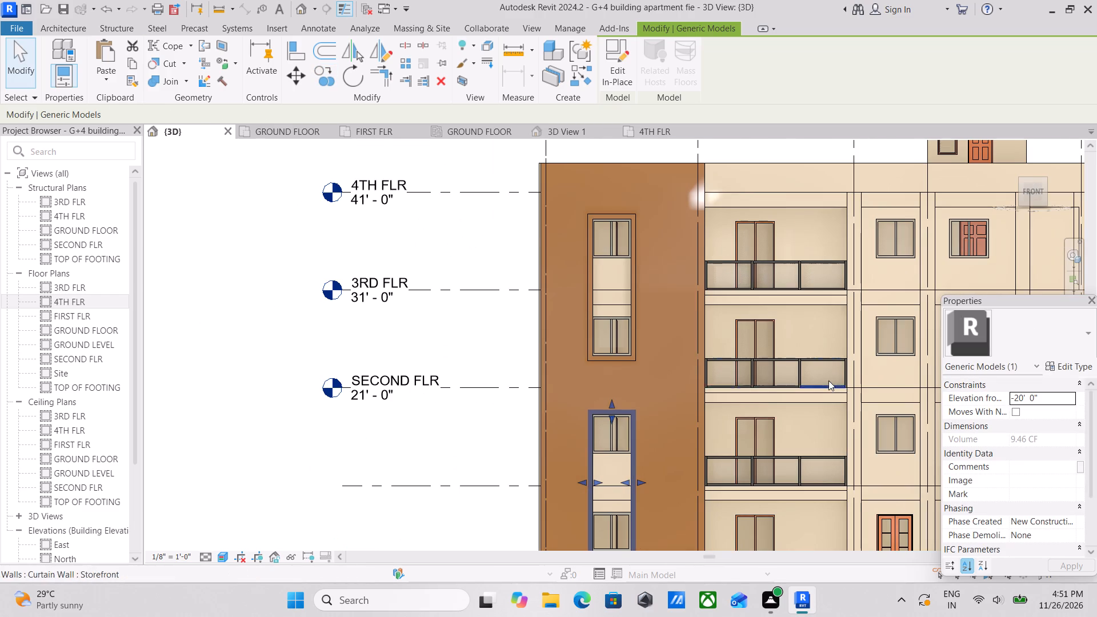
scroll(828, 380, up, 2)
middle_drag(828, 380, 708, 527)
scroll(576, 287, up, 8)
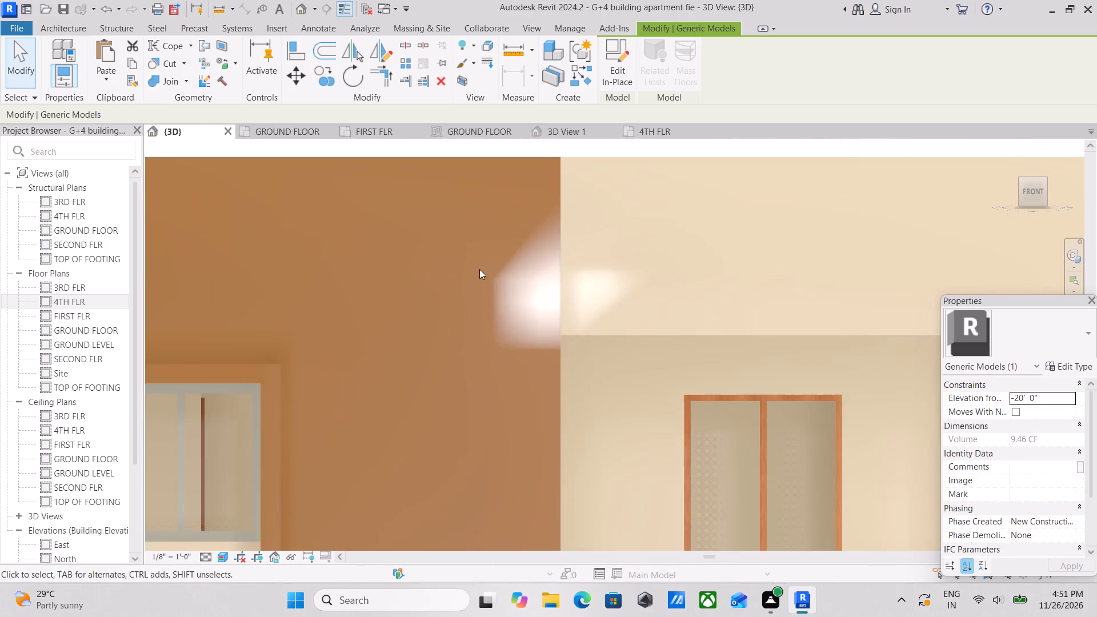
scroll(479, 269, up, 4)
scroll(556, 289, down, 4)
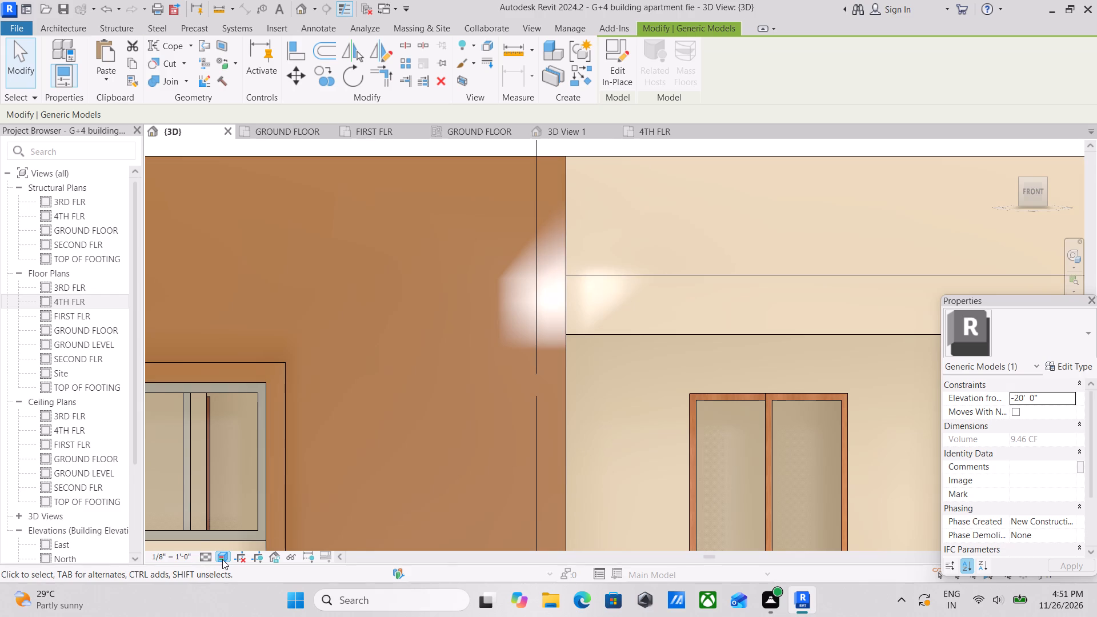
click(222, 559)
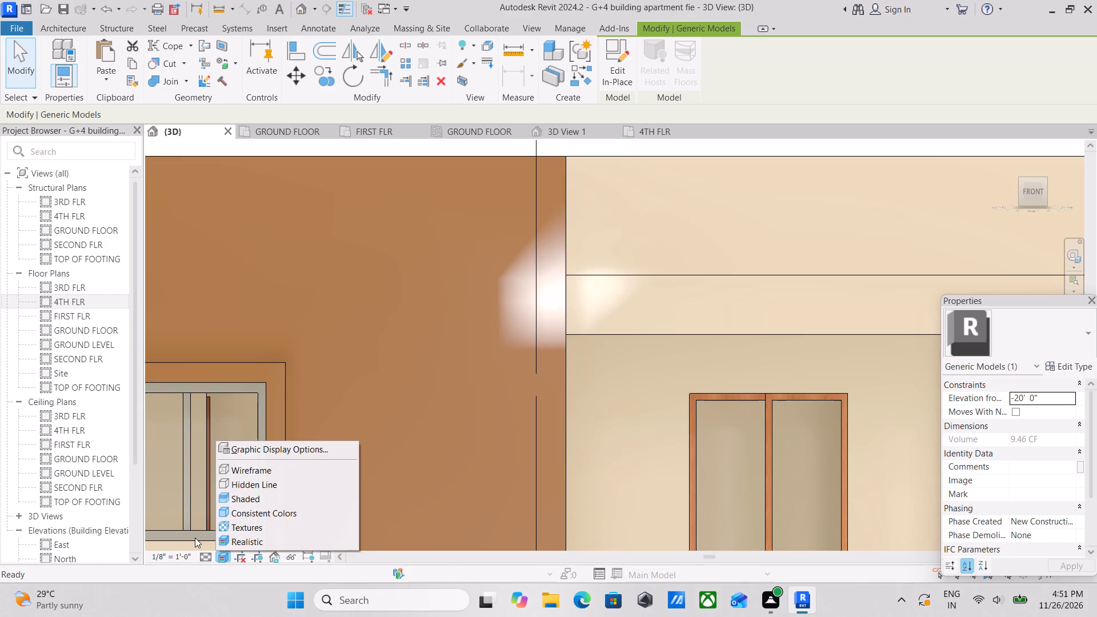
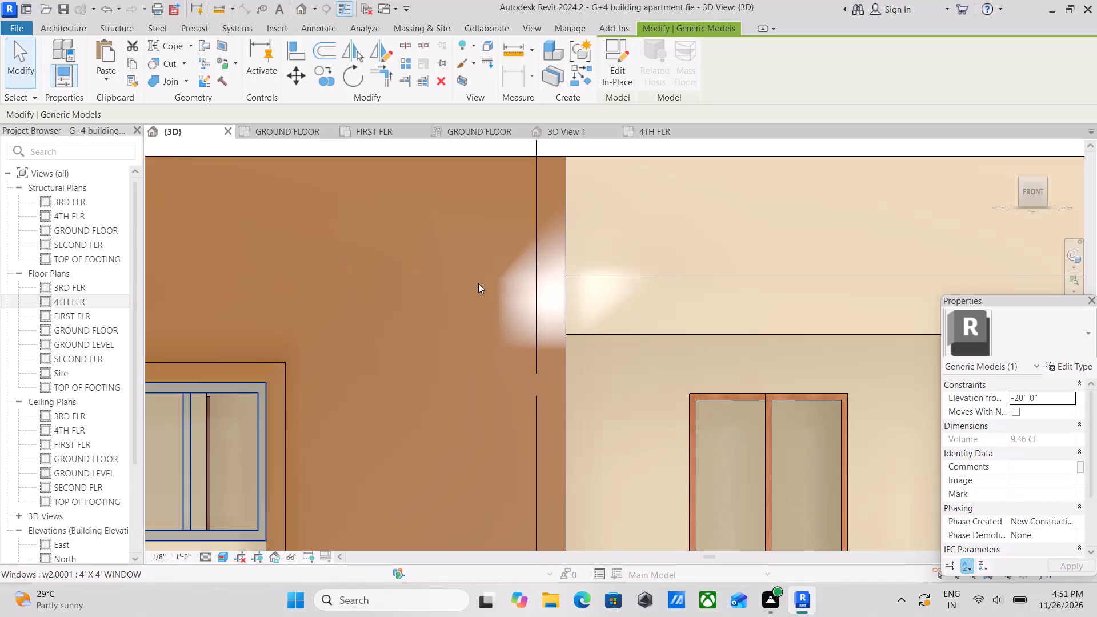
Switch the 3D front view's visual style from the realistic display to a plain shaded display without material textures.
scroll(346, 415, down, 4)
scroll(443, 346, down, 3)
scroll(471, 416, up, 4)
middle_drag(482, 396, 511, 360)
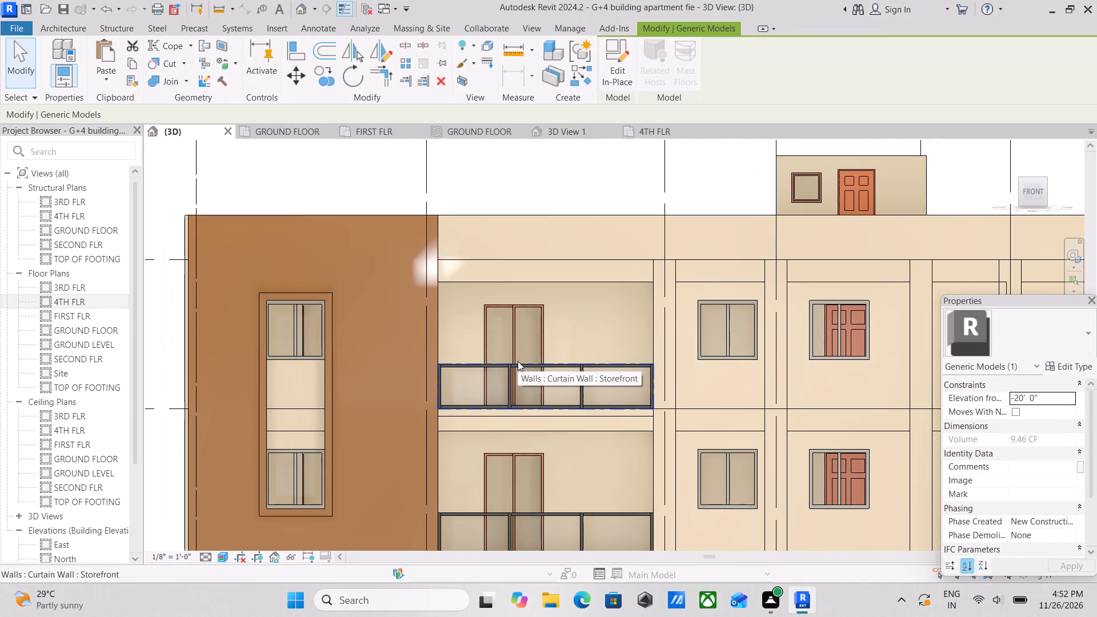
scroll(518, 361, down, 2)
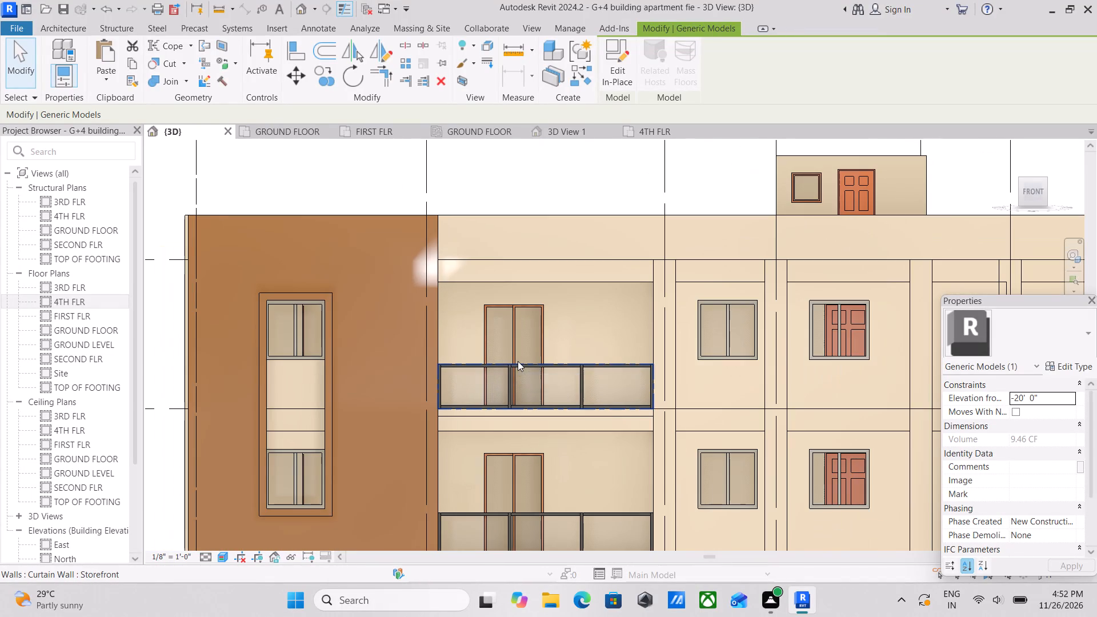
scroll(519, 361, down, 2)
middle_drag(519, 361, 564, 392)
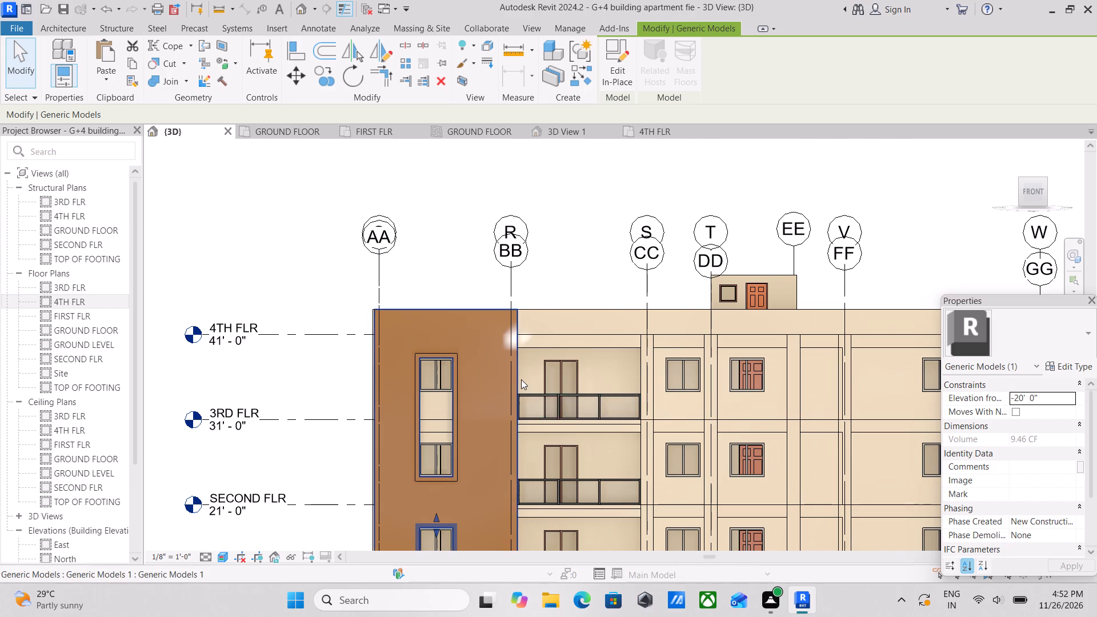
scroll(521, 379, up, 1)
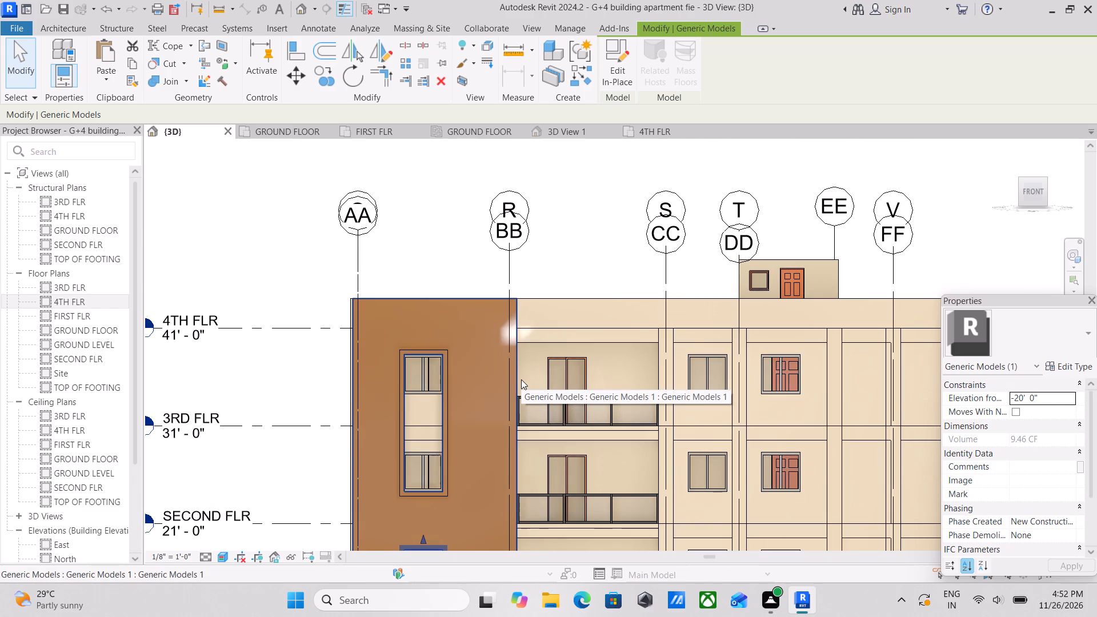
scroll(521, 379, down, 1)
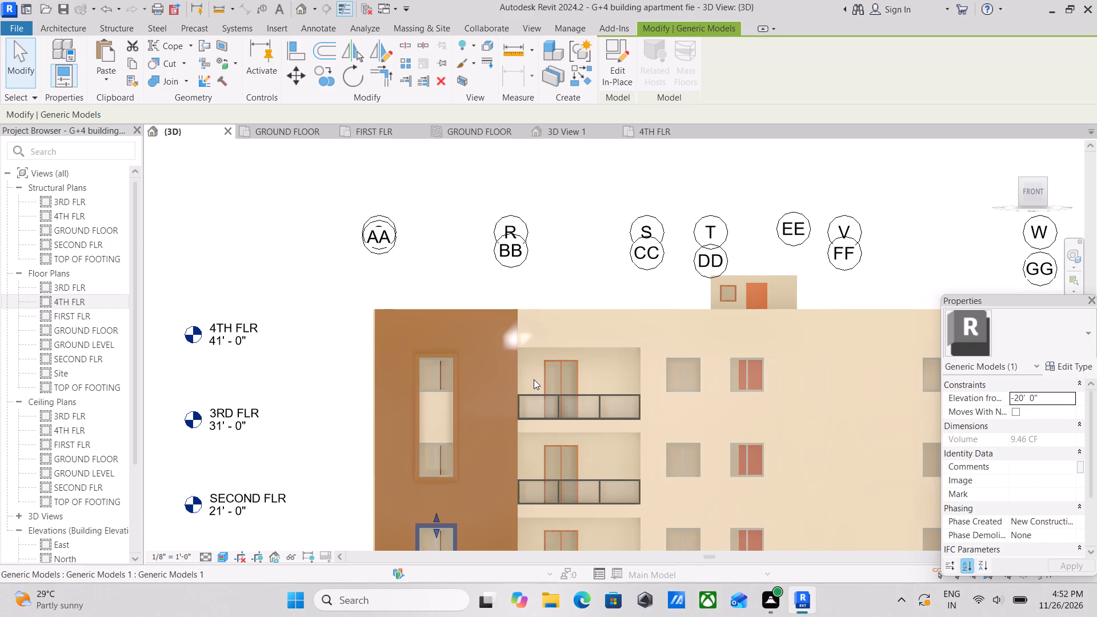
middle_drag(534, 379, 576, 415)
scroll(525, 365, up, 3)
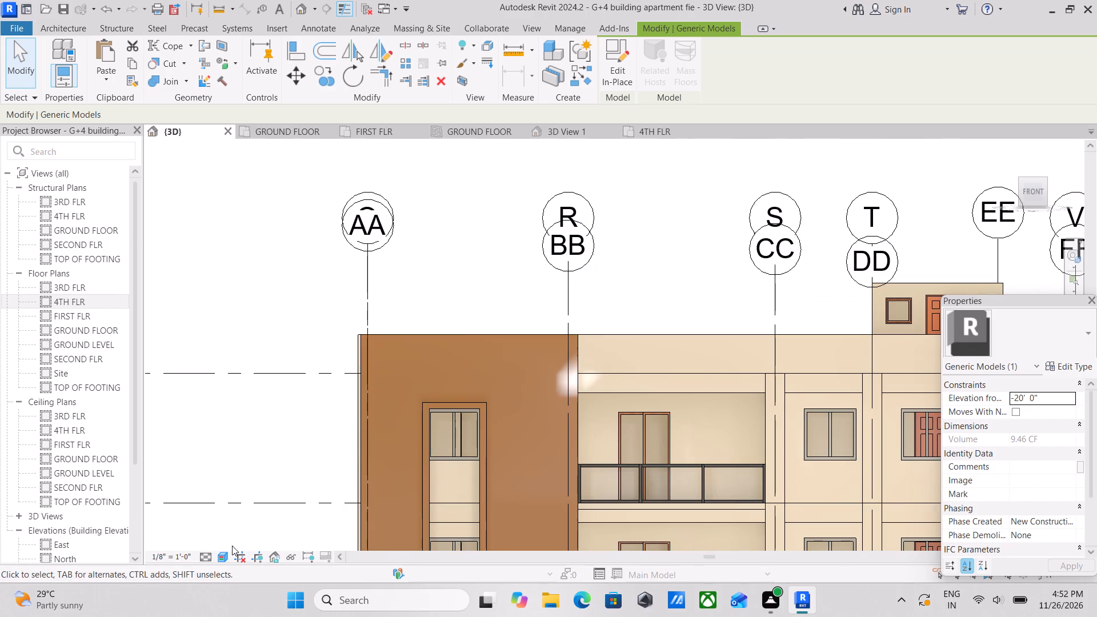
click(221, 559)
click(256, 503)
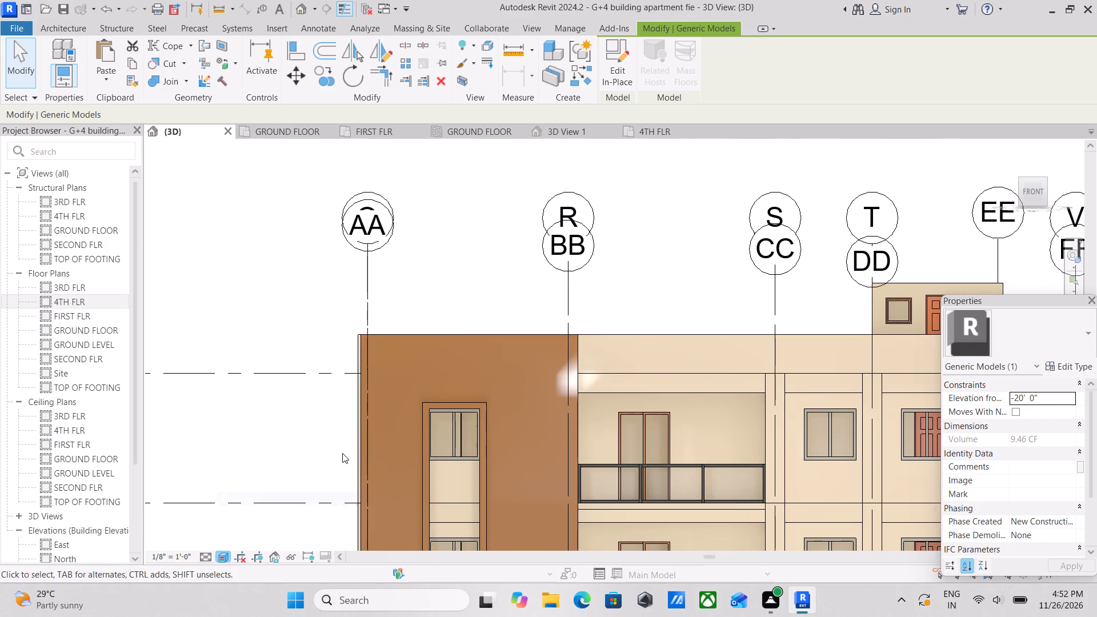
Examine the accent wall's upper edge, the roof edge and the beam above the top balcony from the front-left corner.
scroll(600, 400, up, 2)
middle_drag(613, 376, 530, 327)
scroll(530, 327, up, 1)
scroll(530, 327, down, 4)
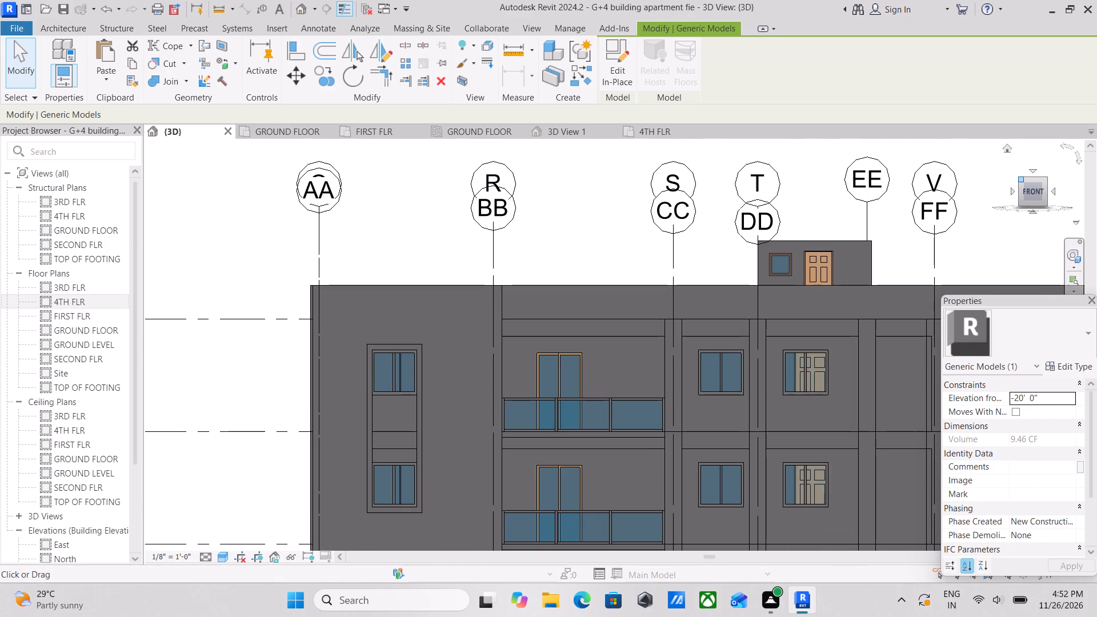
click(1019, 179)
scroll(693, 349, down, 2)
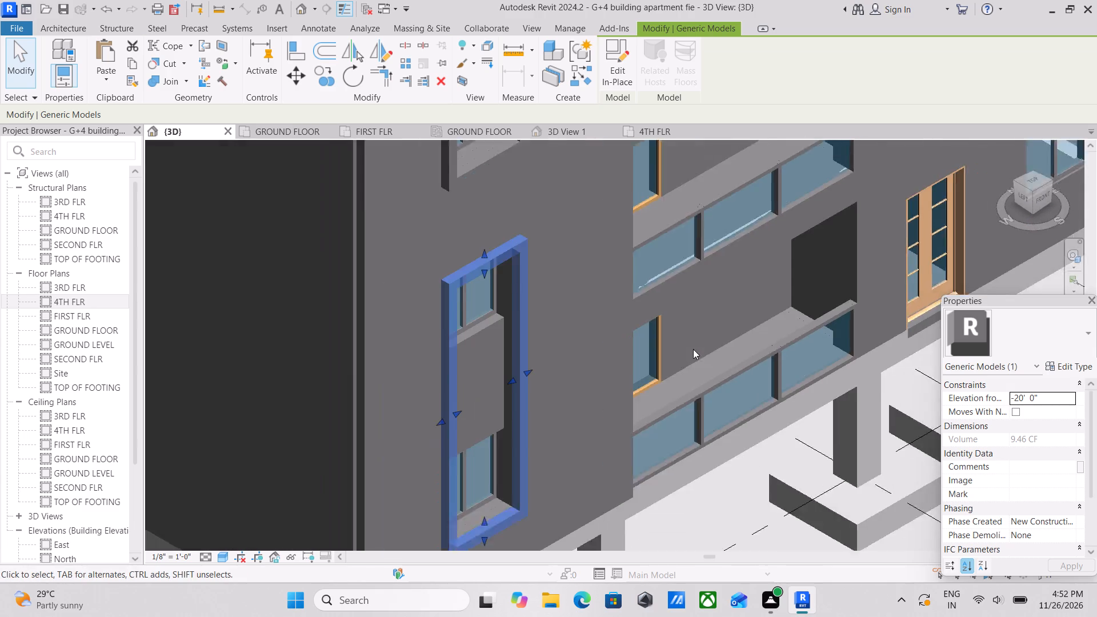
middle_drag(693, 349, 708, 447)
scroll(692, 360, down, 3)
middle_drag(692, 360, 688, 452)
scroll(682, 430, up, 1)
scroll(685, 283, down, 1)
middle_drag(685, 283, 684, 370)
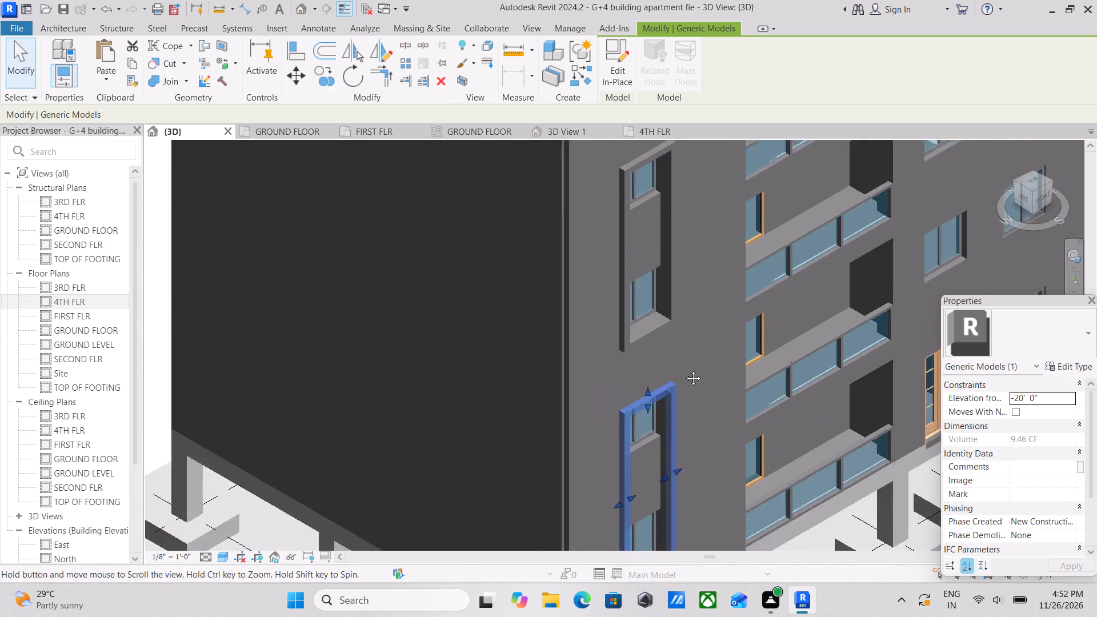
middle_drag(684, 370, 682, 428)
middle_drag(702, 347, 682, 378)
middle_drag(740, 280, 679, 328)
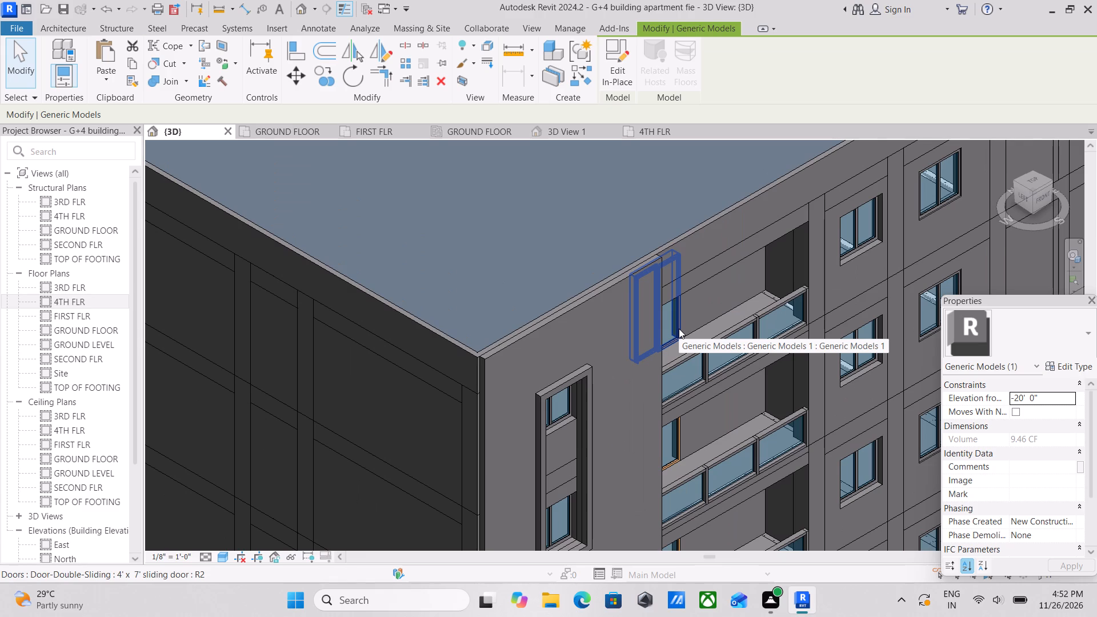
scroll(662, 290, up, 3)
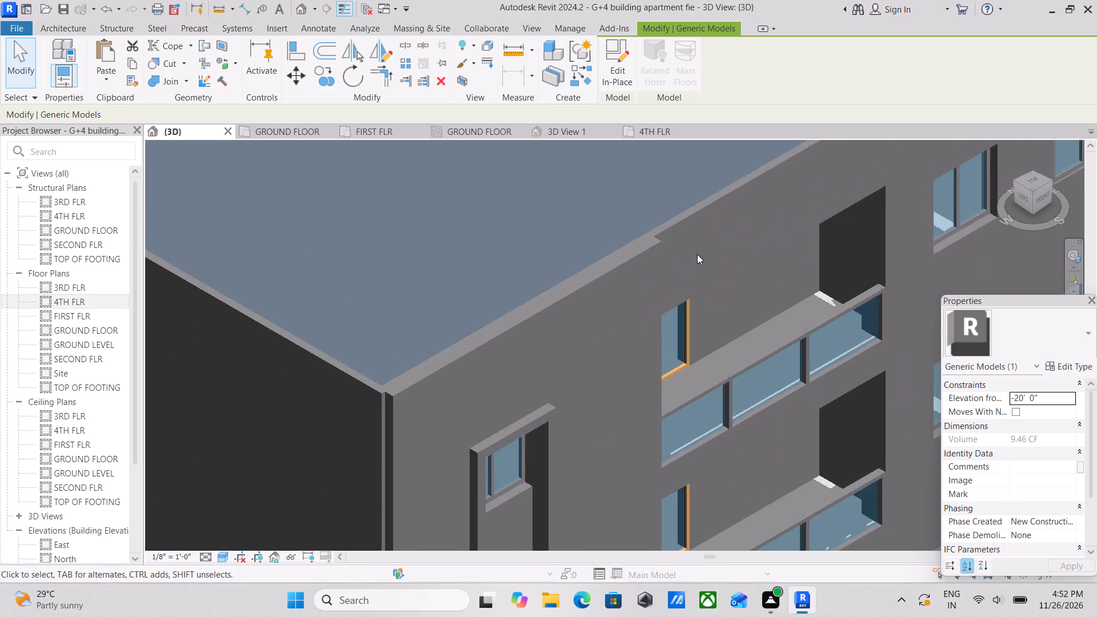
scroll(697, 254, up, 2)
scroll(697, 254, down, 1)
middle_drag(697, 254, 571, 273)
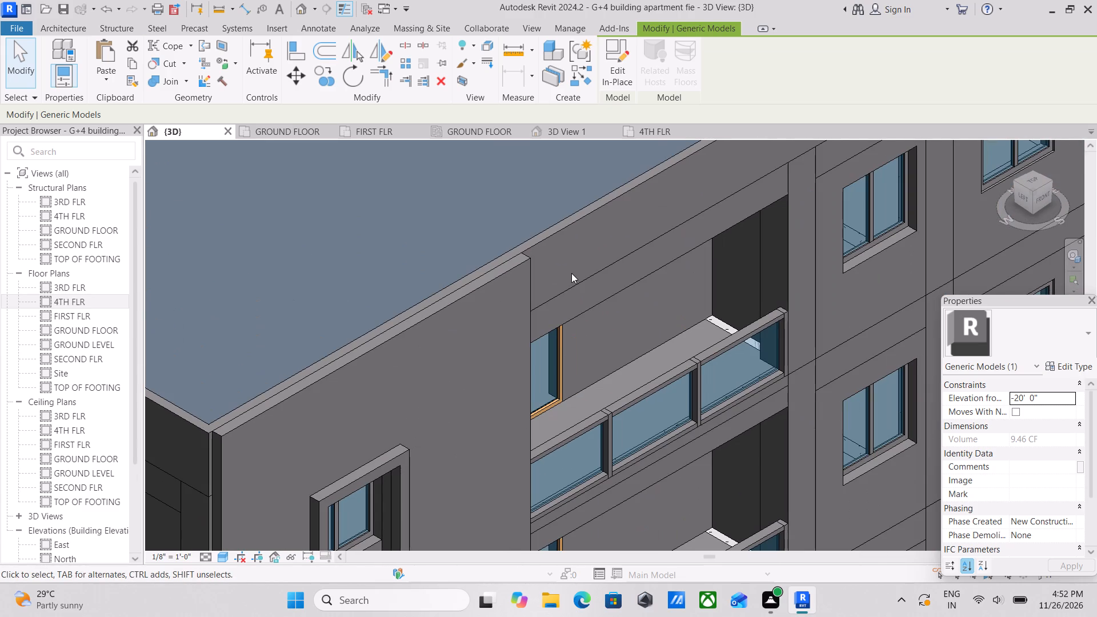
scroll(576, 303, up, 1)
scroll(576, 303, down, 2)
middle_drag(576, 303, 501, 330)
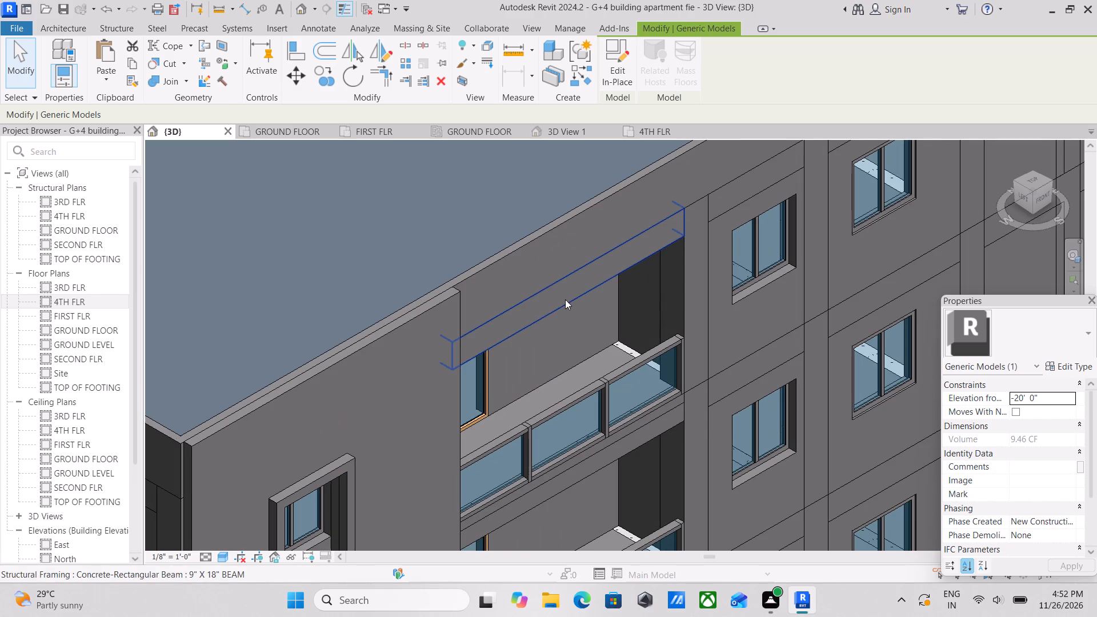
middle_drag(696, 294, 610, 367)
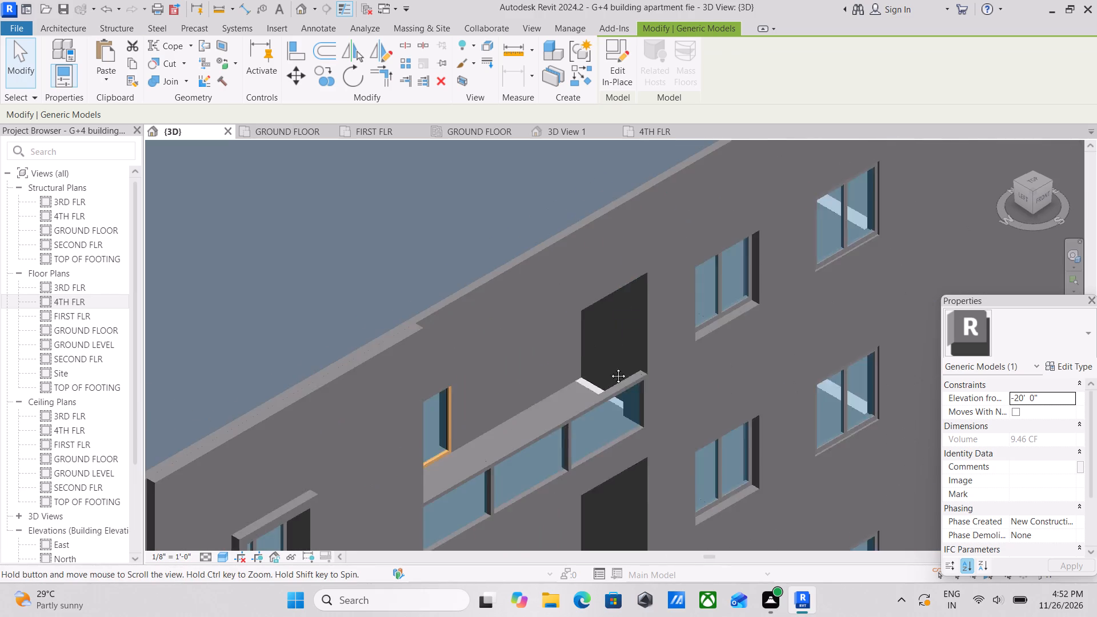
middle_drag(610, 367, 587, 383)
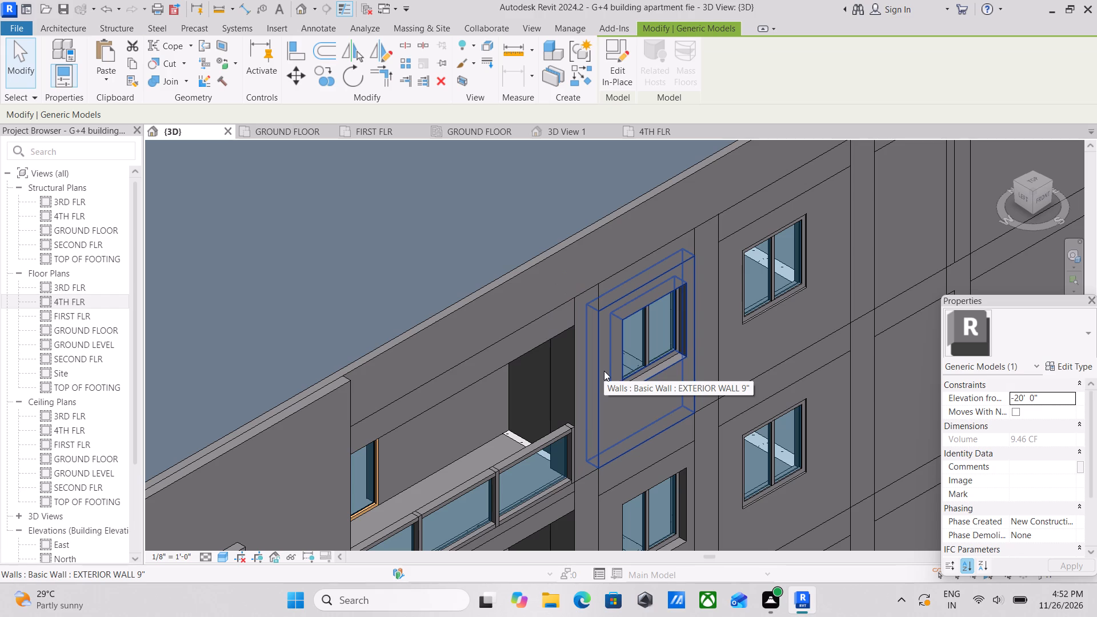
scroll(604, 370, down, 1)
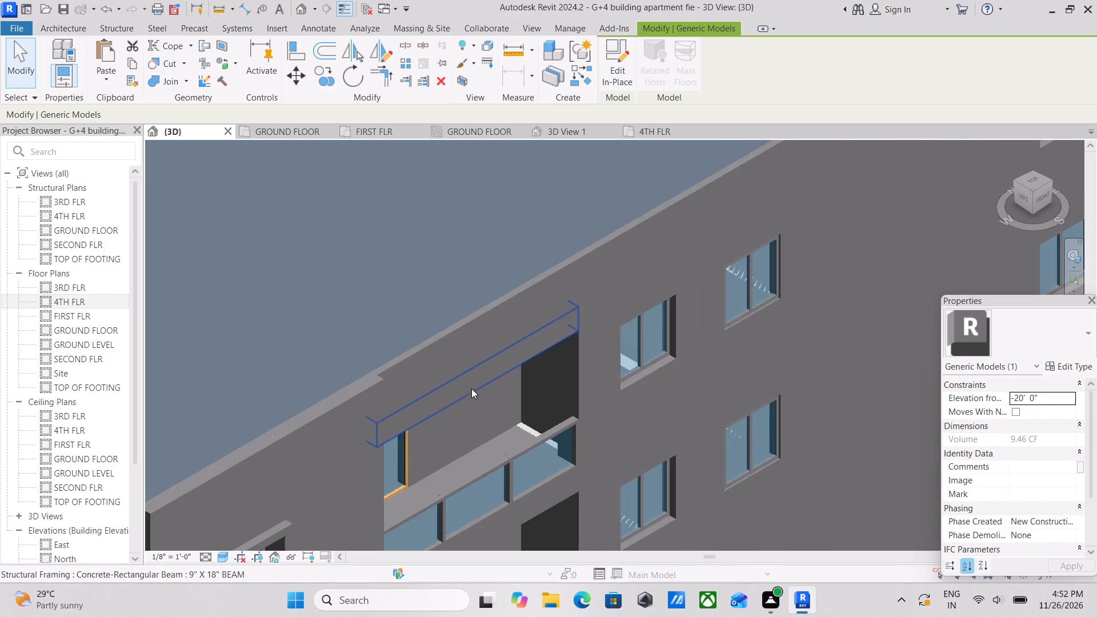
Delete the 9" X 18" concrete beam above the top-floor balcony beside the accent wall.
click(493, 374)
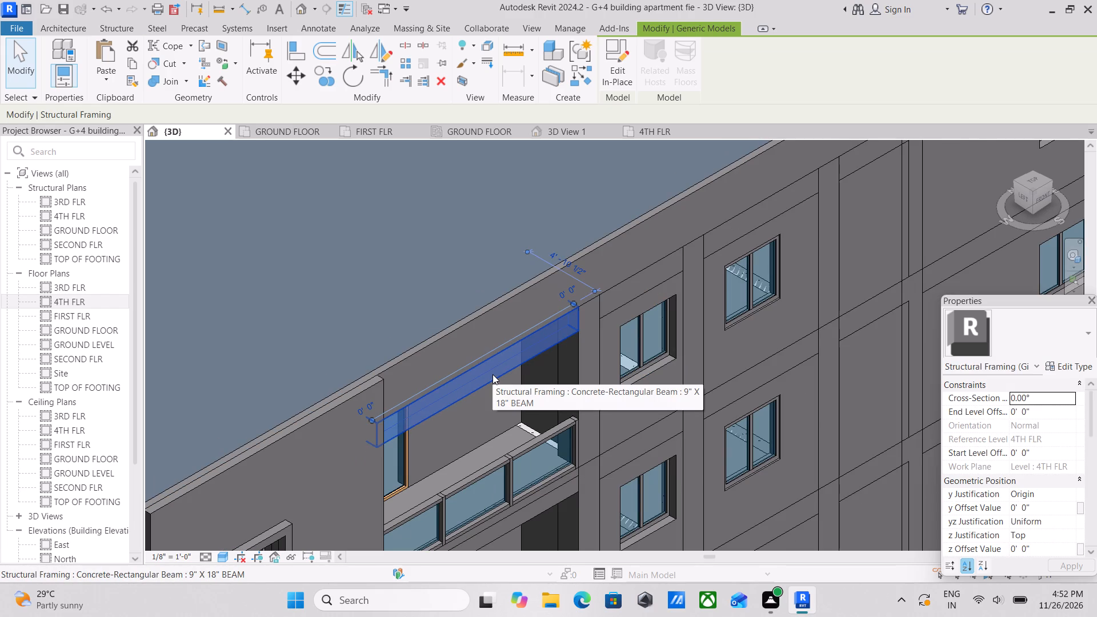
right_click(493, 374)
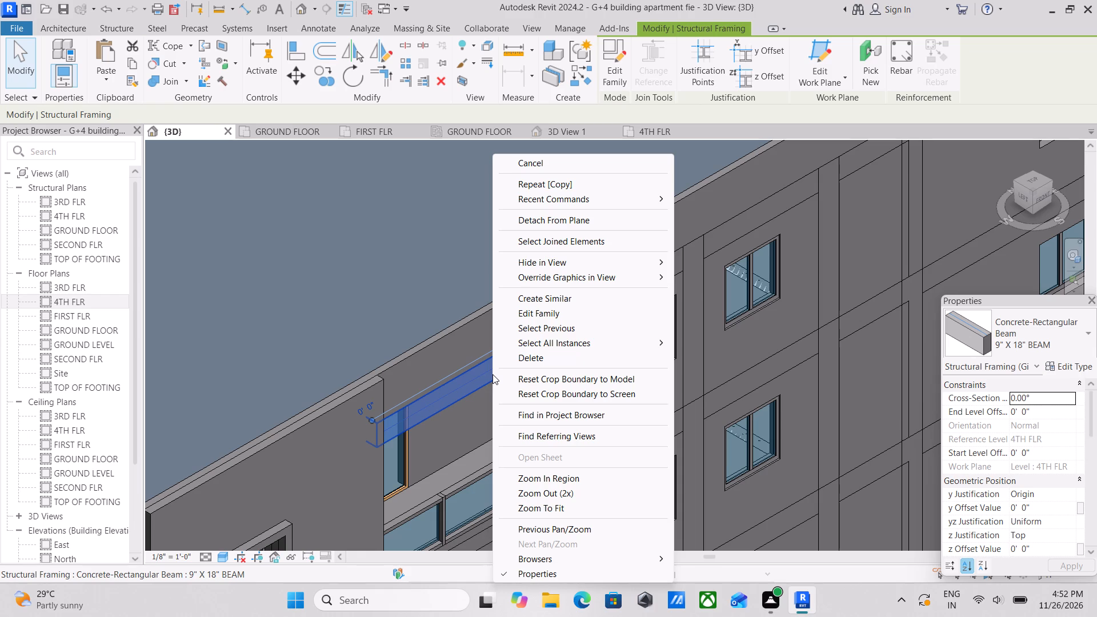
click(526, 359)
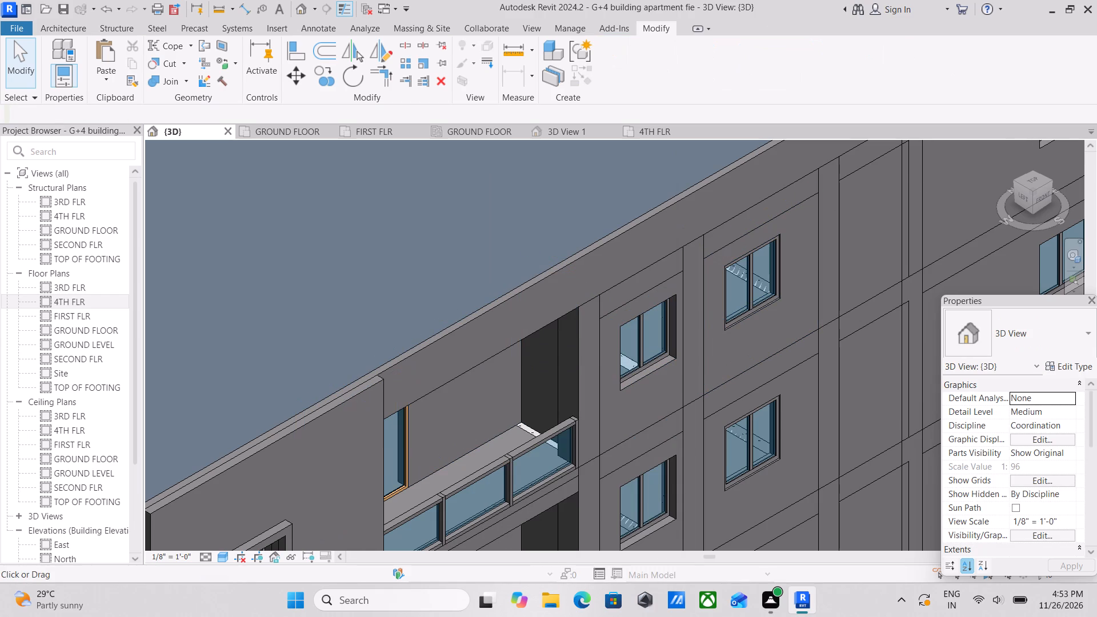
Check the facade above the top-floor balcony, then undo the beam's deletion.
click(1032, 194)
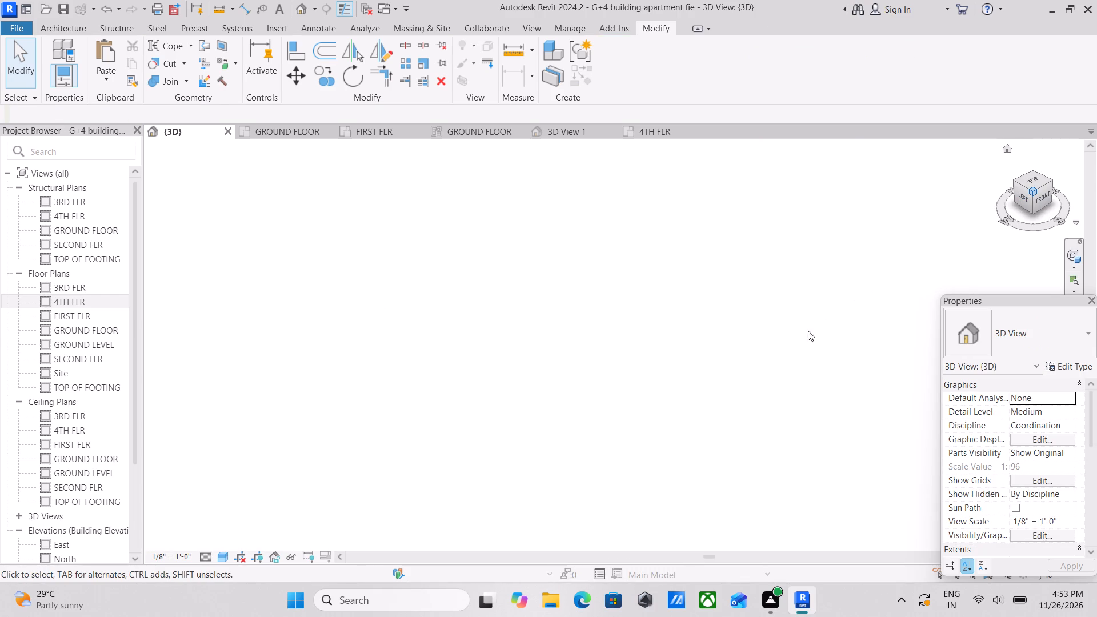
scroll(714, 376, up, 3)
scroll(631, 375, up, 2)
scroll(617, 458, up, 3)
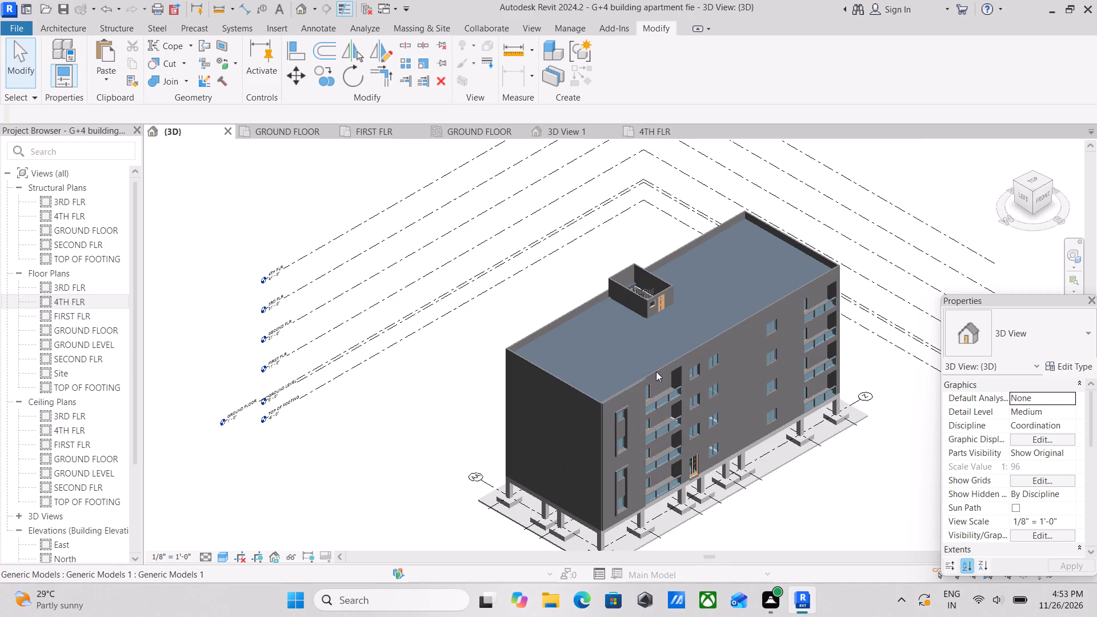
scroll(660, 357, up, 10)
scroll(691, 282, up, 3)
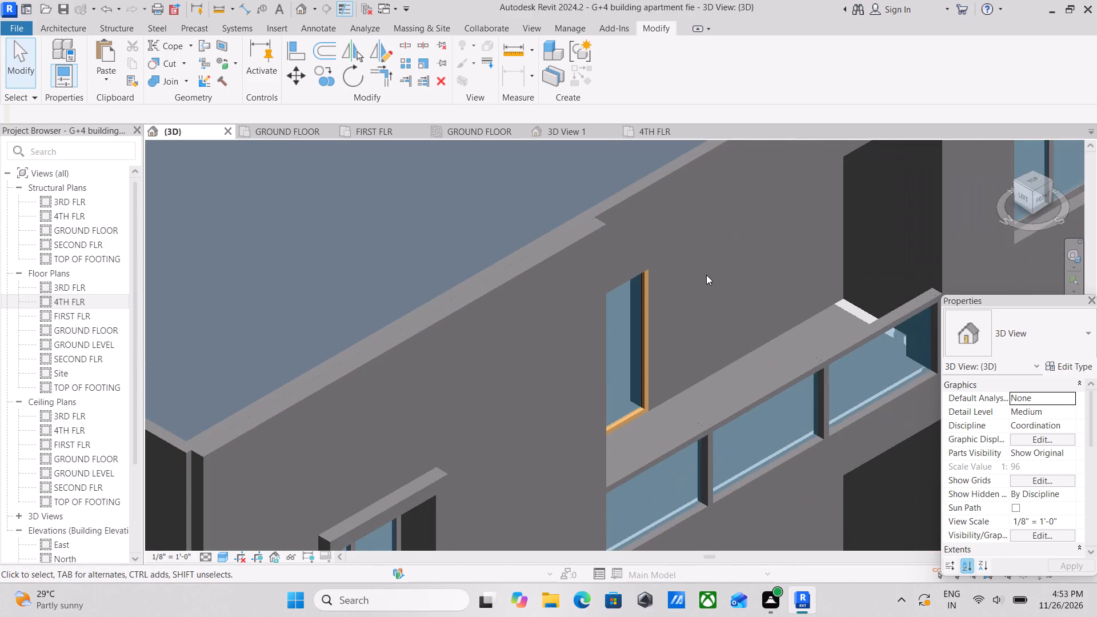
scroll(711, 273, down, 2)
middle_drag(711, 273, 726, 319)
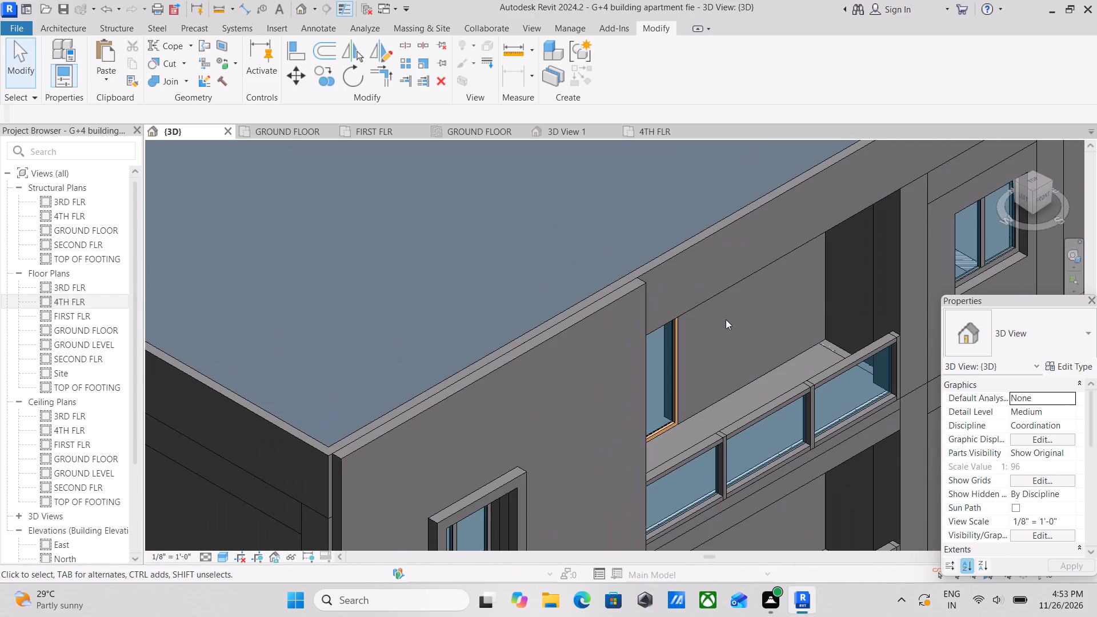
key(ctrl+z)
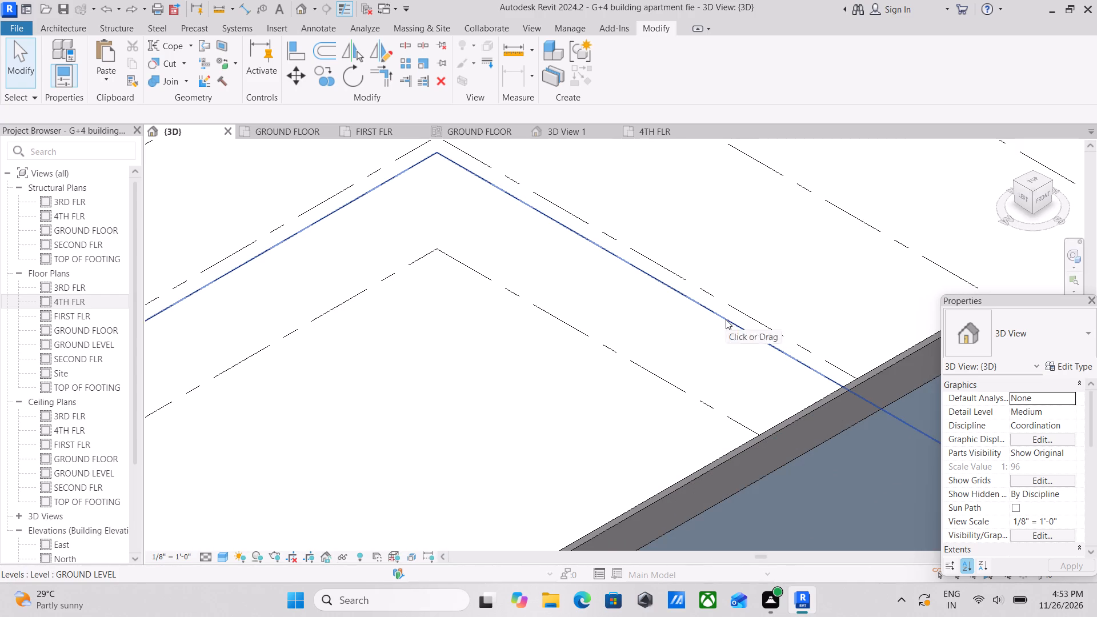
Start a new in-place component in the Generic Models category with the default name for work above the top-floor balcony.
scroll(740, 151, down, 7)
middle_drag(619, 183, 571, 85)
scroll(668, 430, up, 2)
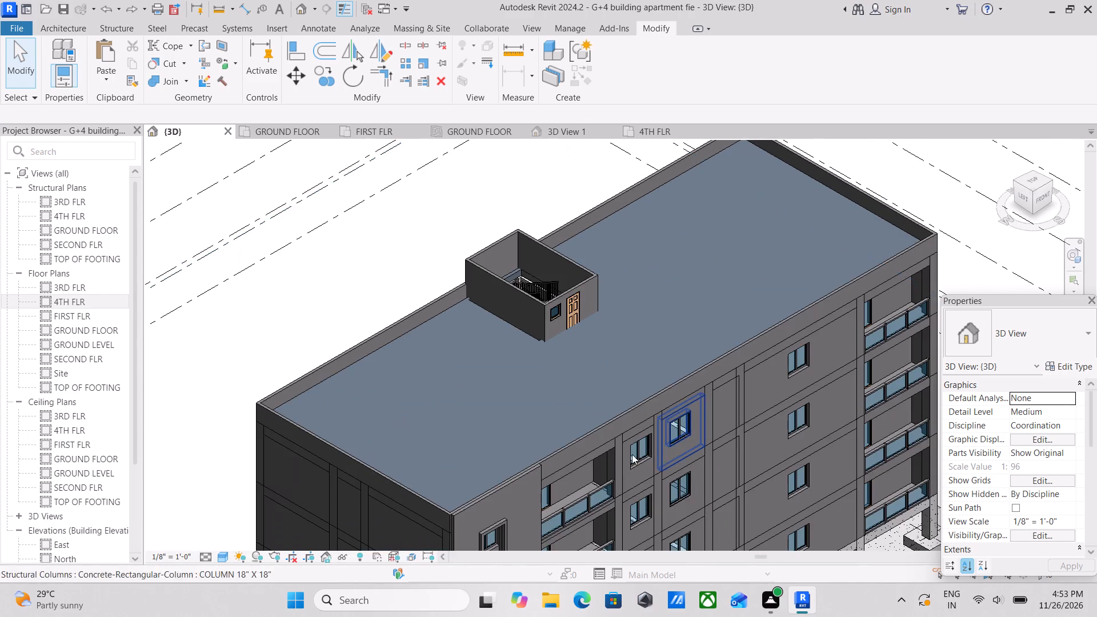
middle_drag(603, 449, 613, 314)
scroll(515, 406, up, 7)
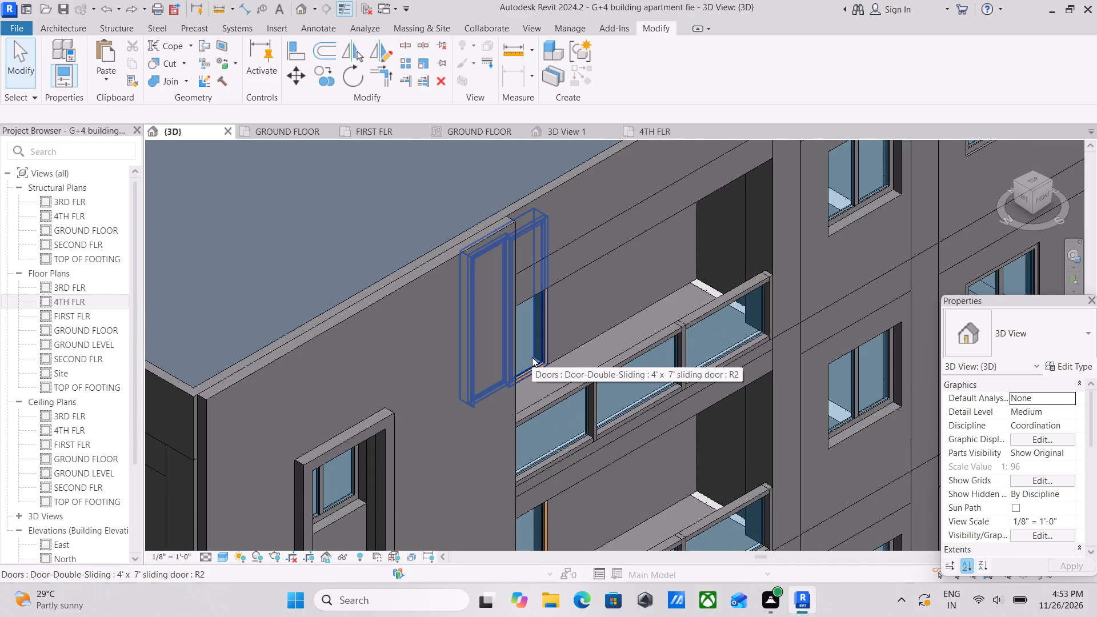
scroll(518, 357, up, 2)
middle_drag(538, 275, 523, 336)
scroll(518, 338, up, 1)
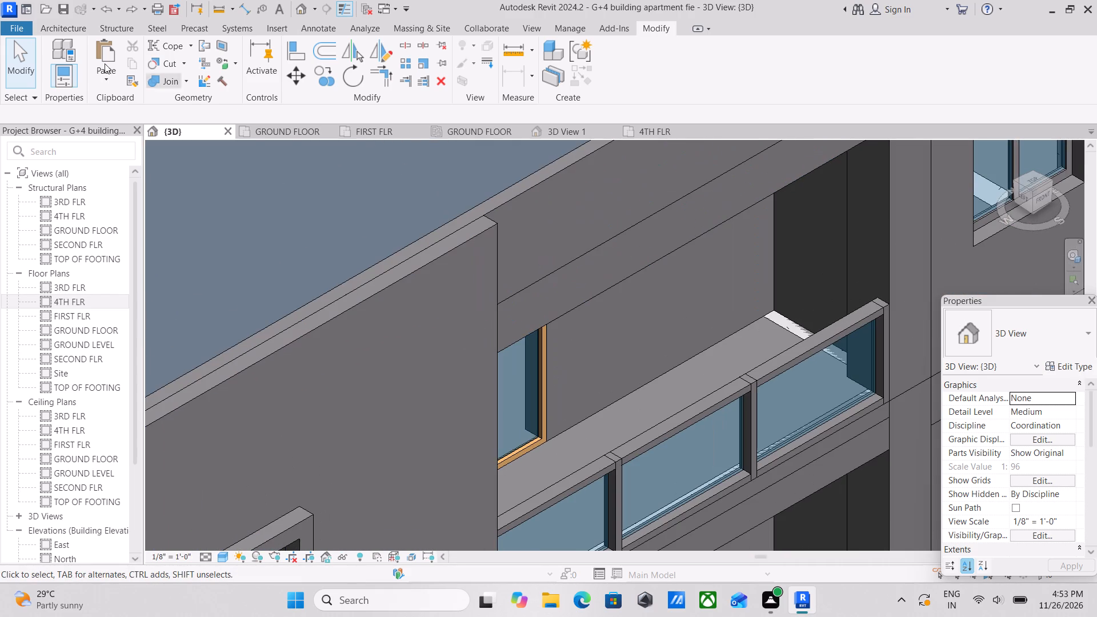
click(71, 24)
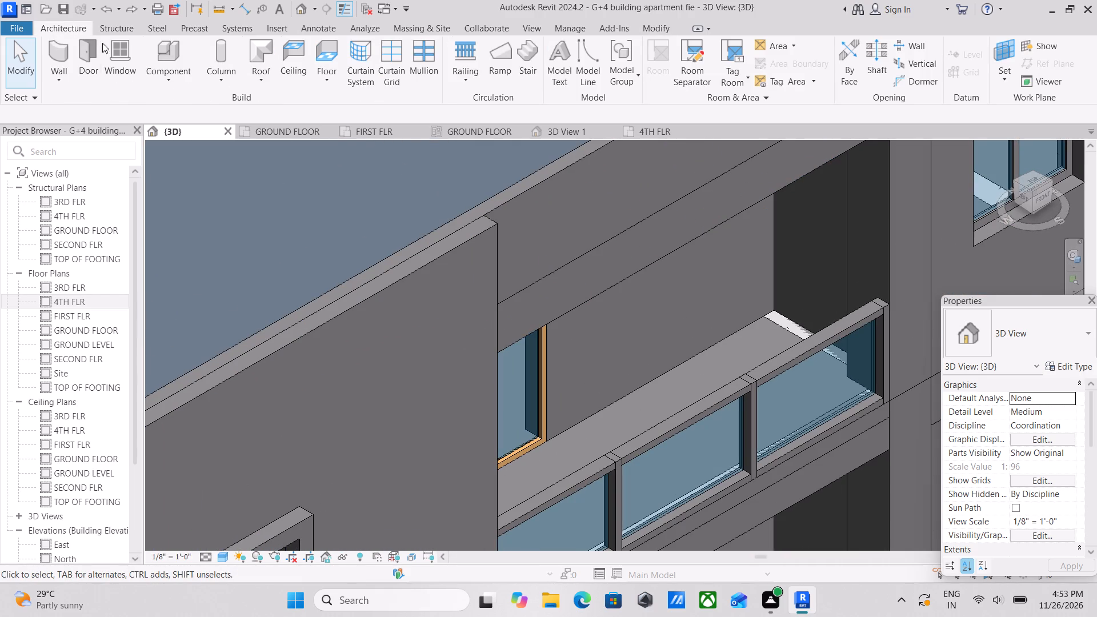
click(157, 79)
click(226, 140)
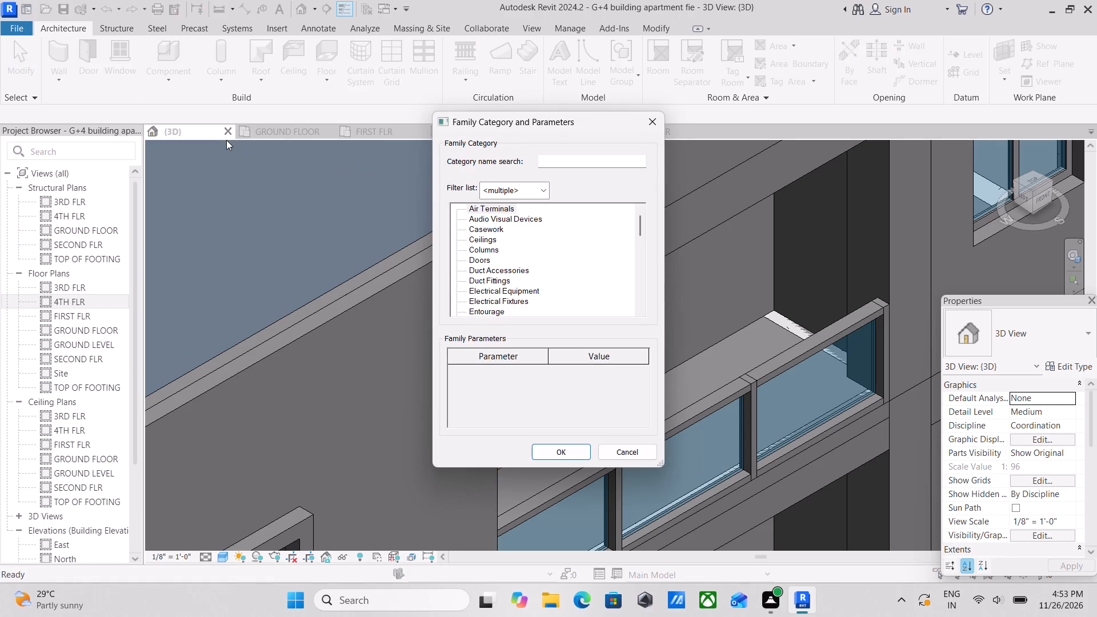
scroll(503, 266, down, 4)
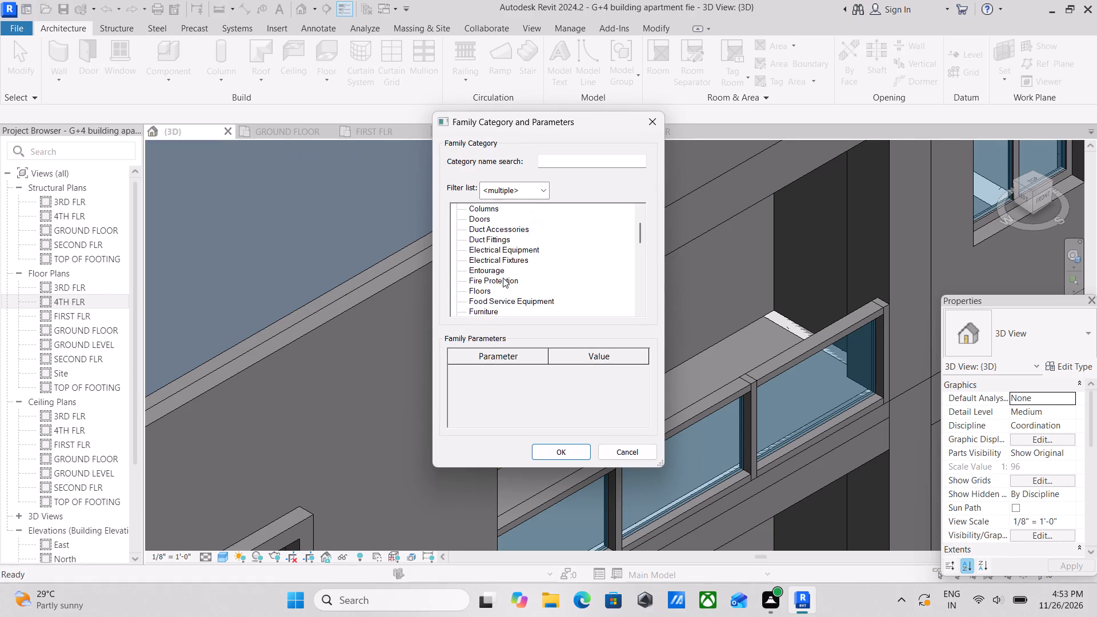
scroll(503, 278, down, 4)
click(493, 290)
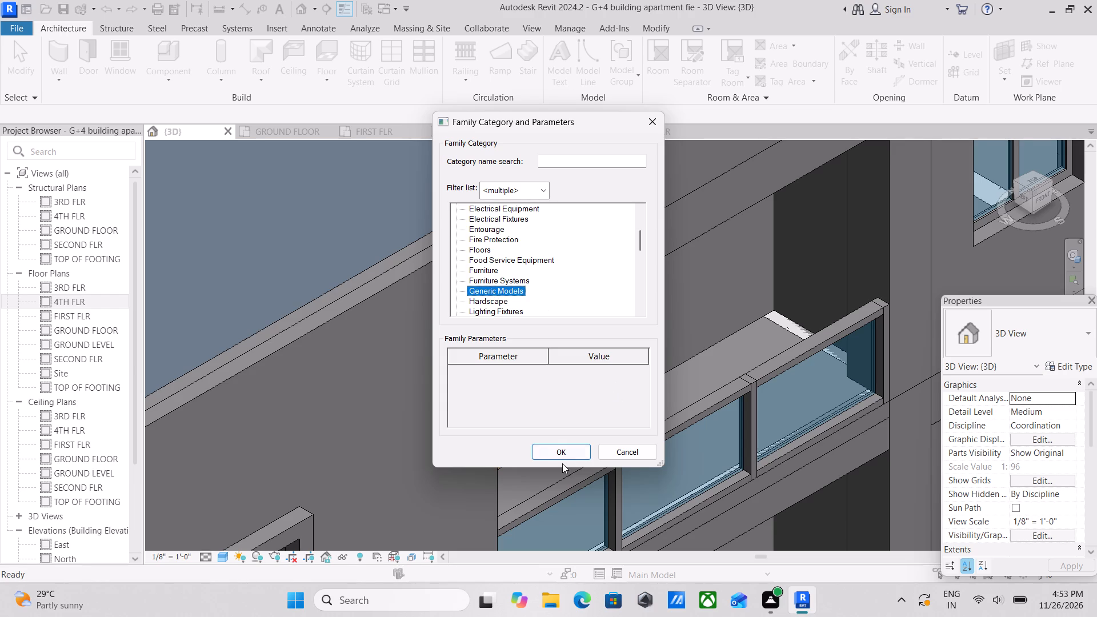
click(572, 448)
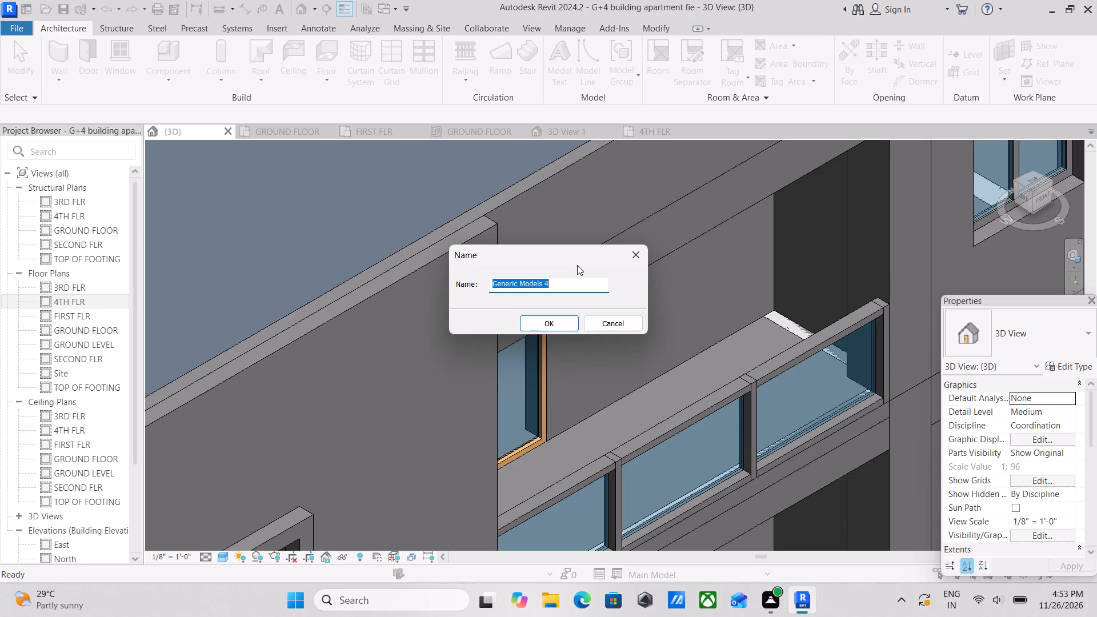
click(547, 320)
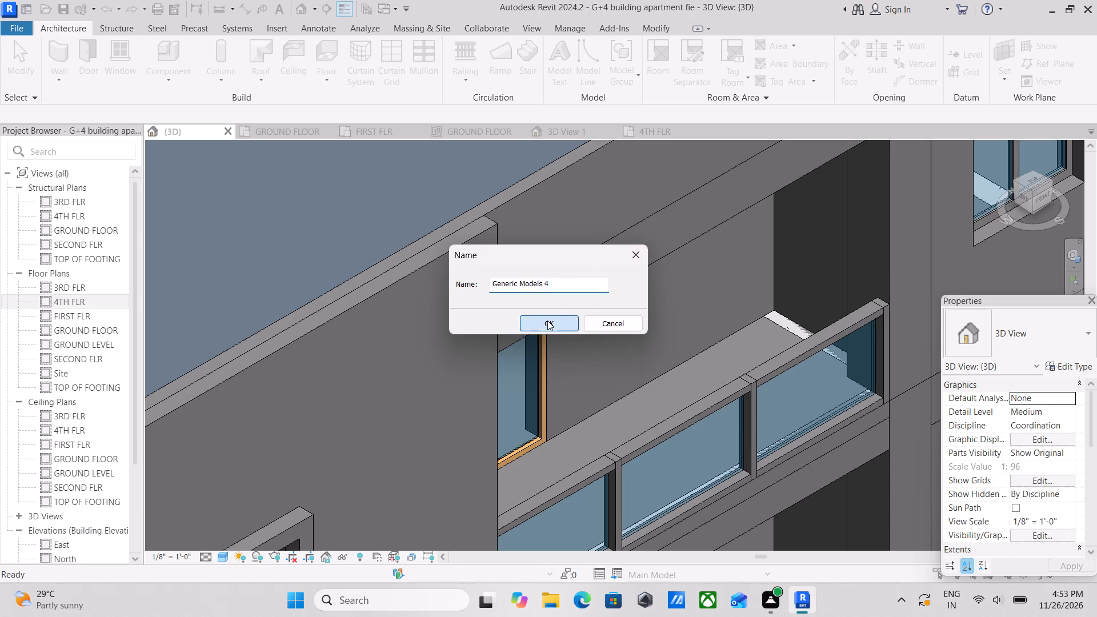
click(1033, 192)
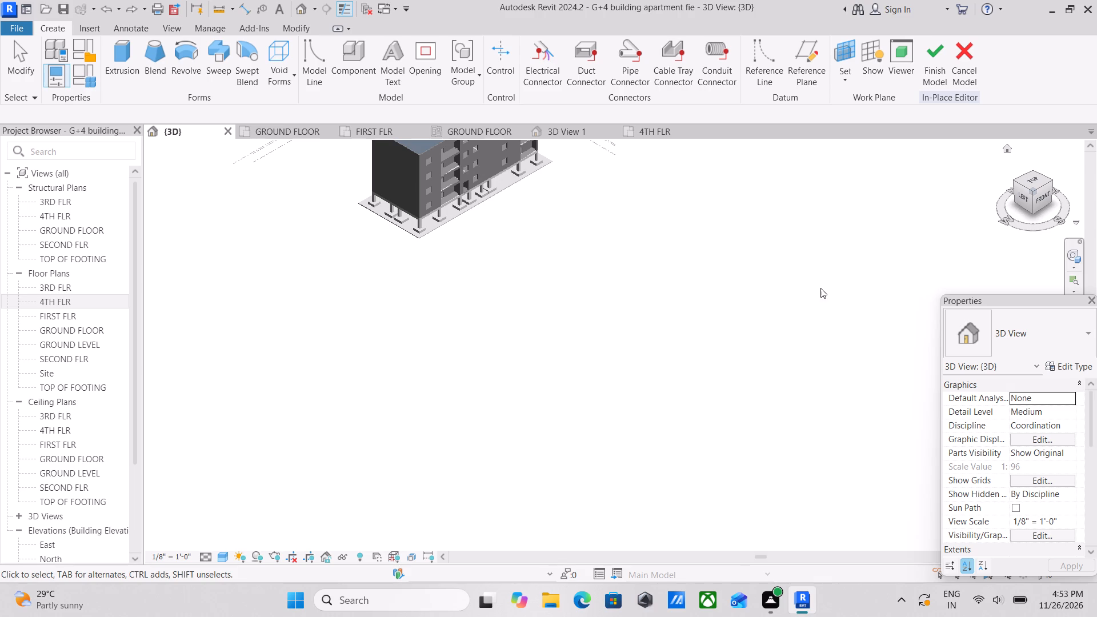
Set the in-place model's work plane to the outer face of the 9" X 18" concrete beam above the top-floor balcony.
scroll(552, 275, up, 2)
scroll(594, 407, up, 4)
scroll(664, 413, up, 3)
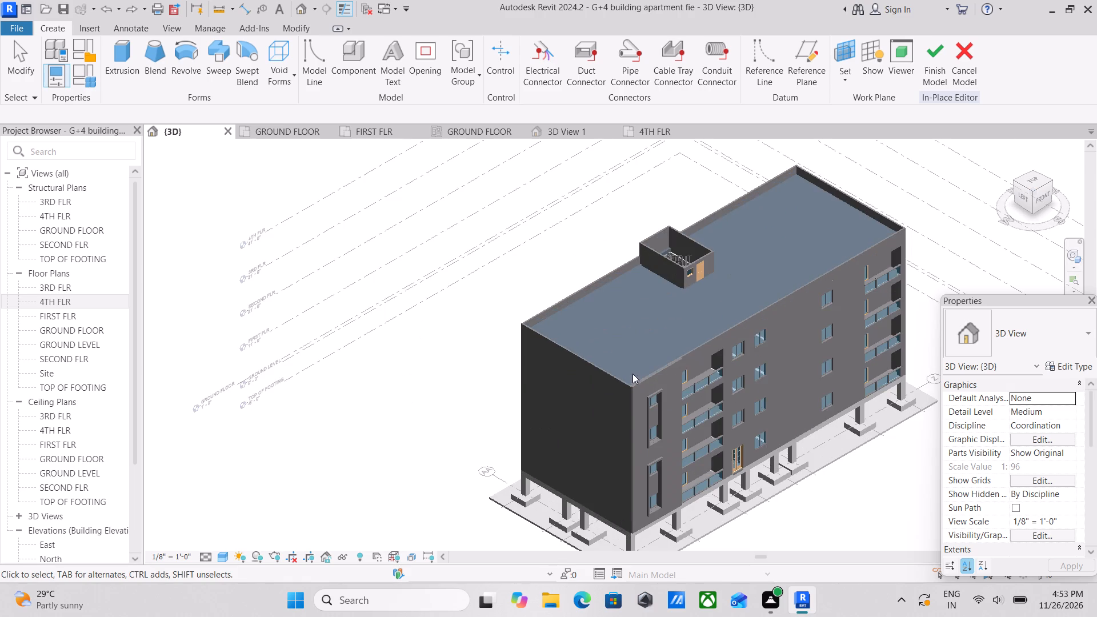
scroll(632, 371, up, 4)
scroll(730, 399, up, 3)
middle_drag(790, 324, 625, 335)
middle_drag(670, 318, 594, 354)
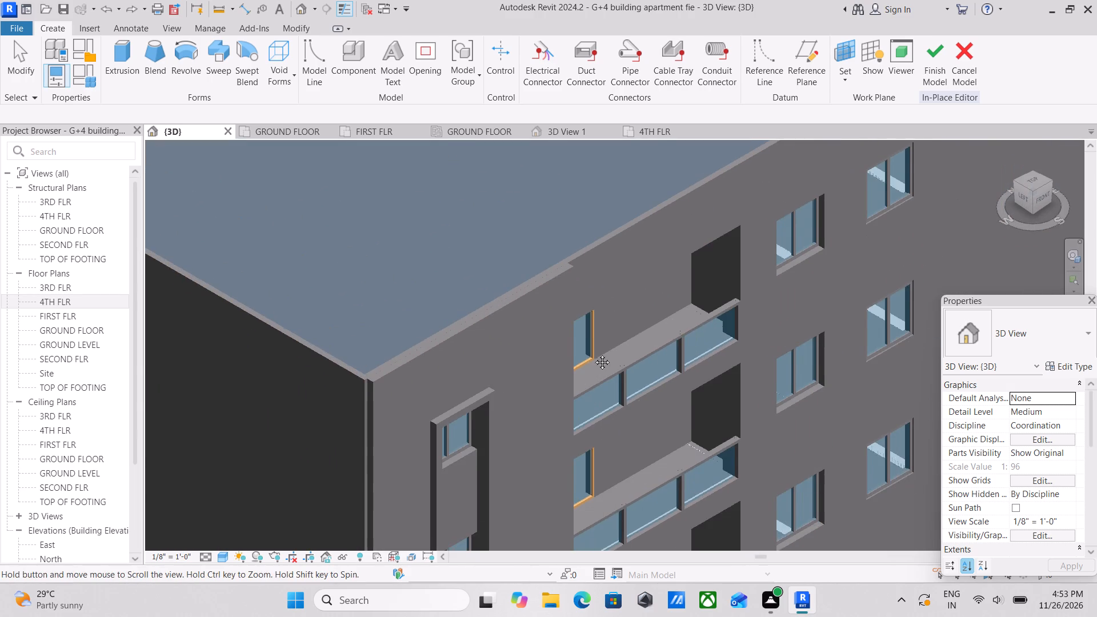
middle_drag(594, 354, 559, 371)
scroll(559, 371, up, 2)
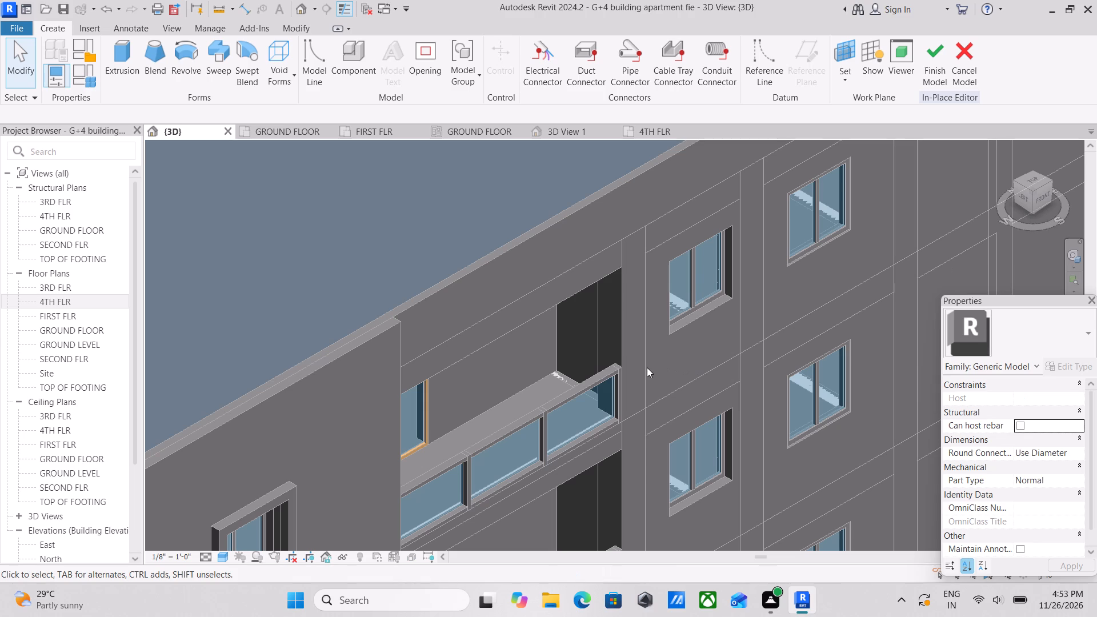
scroll(594, 398, up, 1)
middle_drag(507, 363, 525, 339)
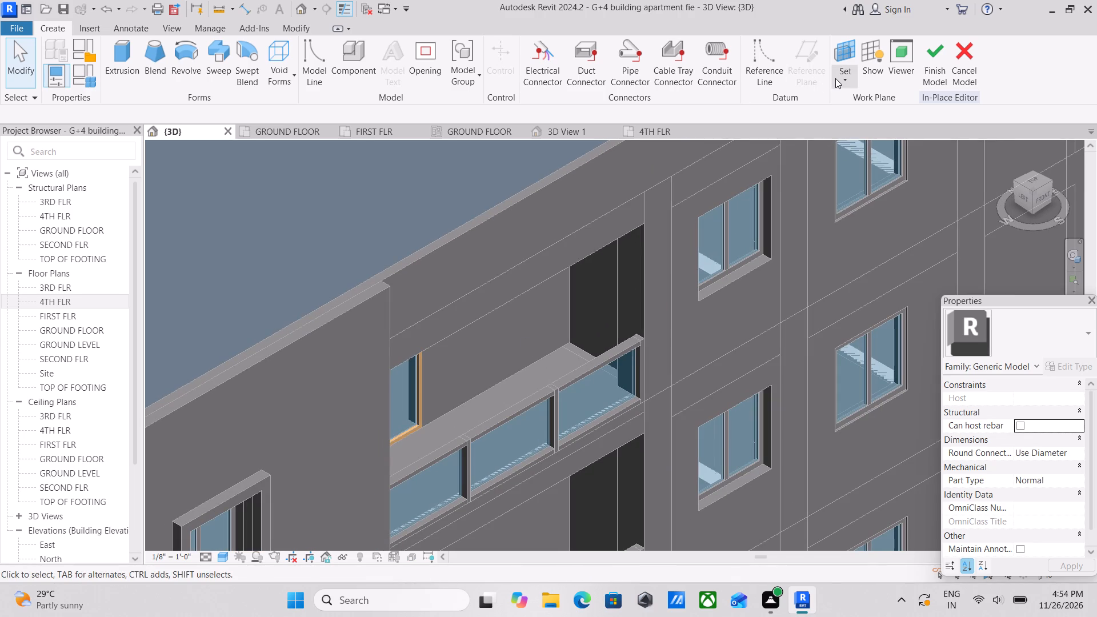
click(836, 78)
click(859, 125)
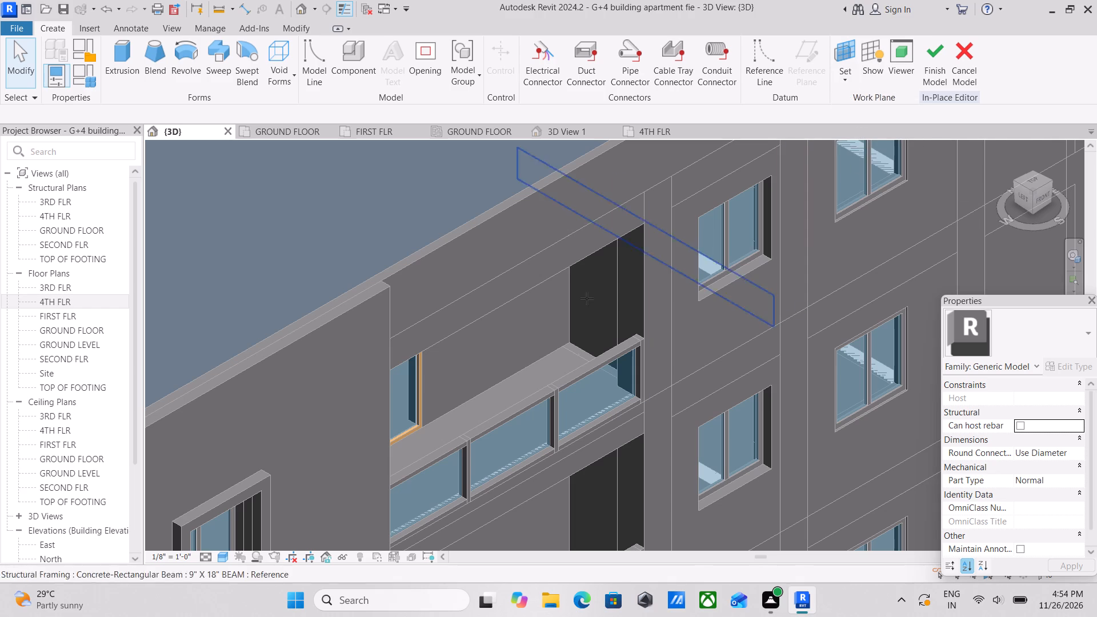
click(536, 282)
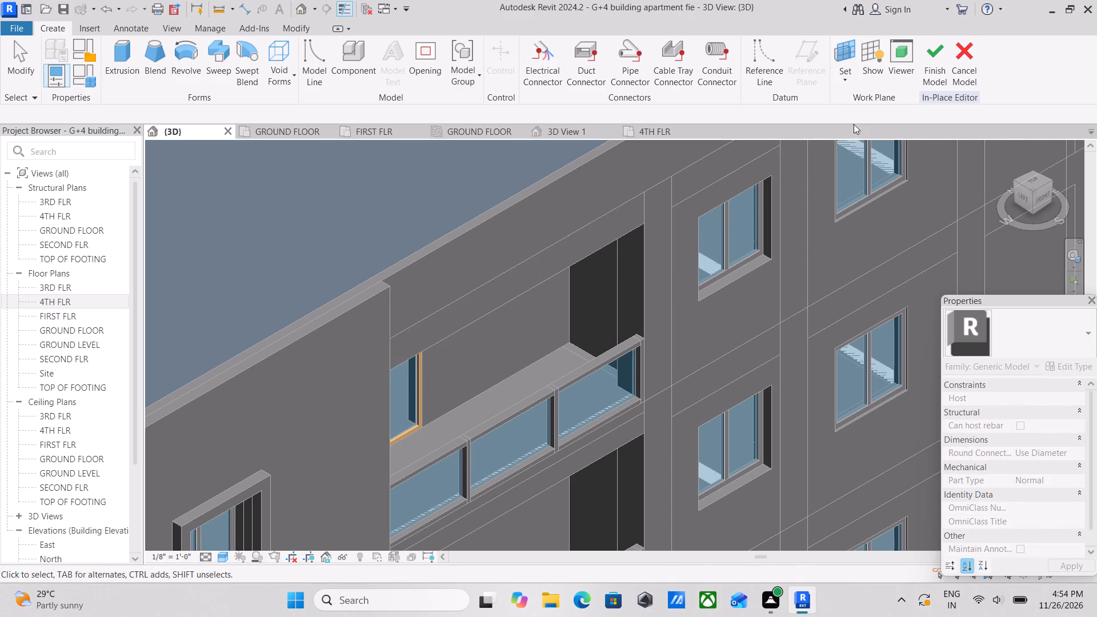
Start an extrusion sketch on the beam face above the top-floor balcony, keeping the 6" depth.
click(109, 63)
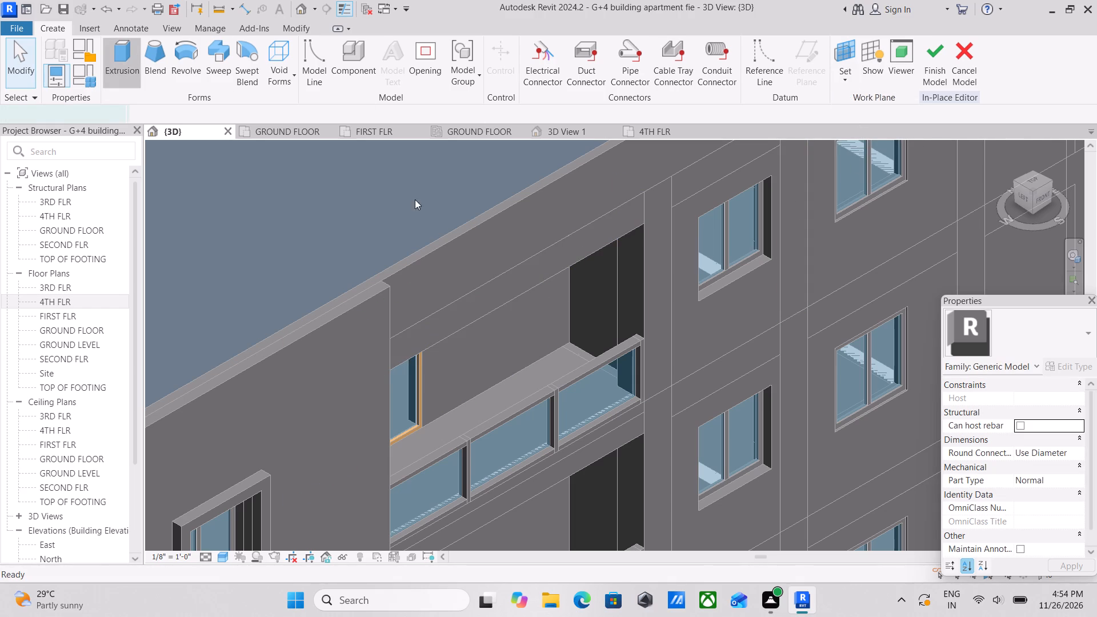
scroll(505, 202, up, 3)
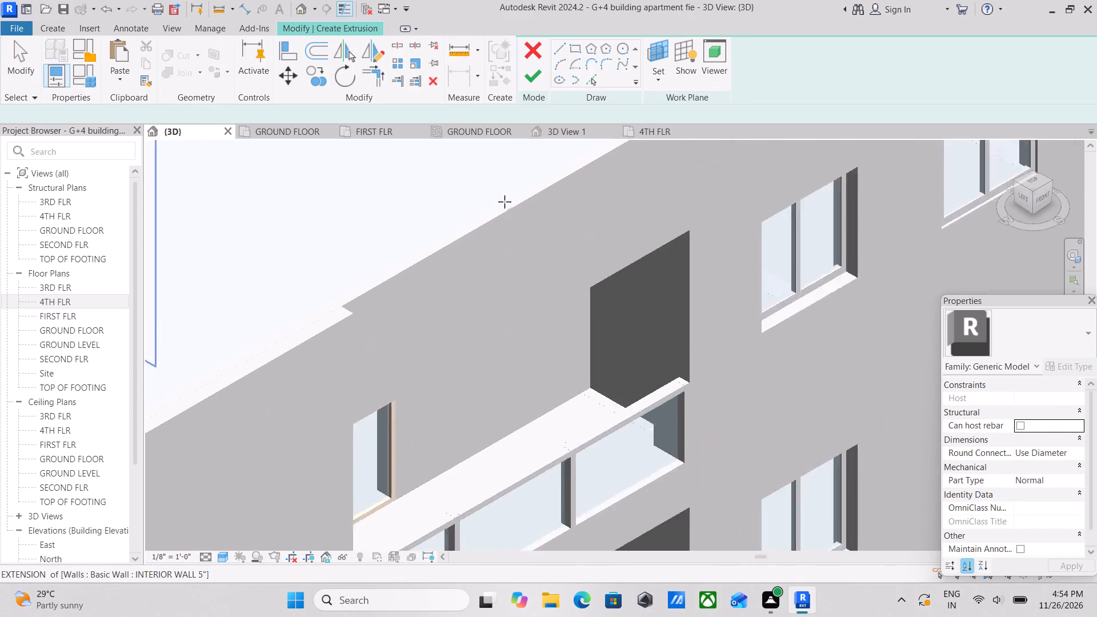
scroll(493, 305, down, 2)
scroll(481, 420, down, 1)
middle_drag(479, 421, 511, 371)
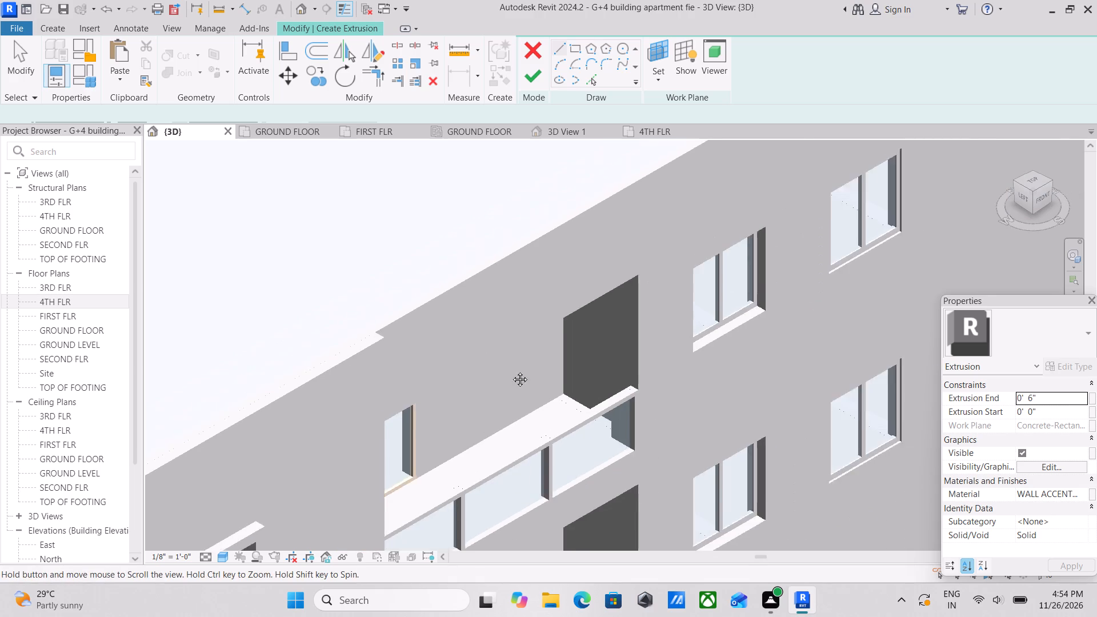
middle_drag(511, 371, 573, 263)
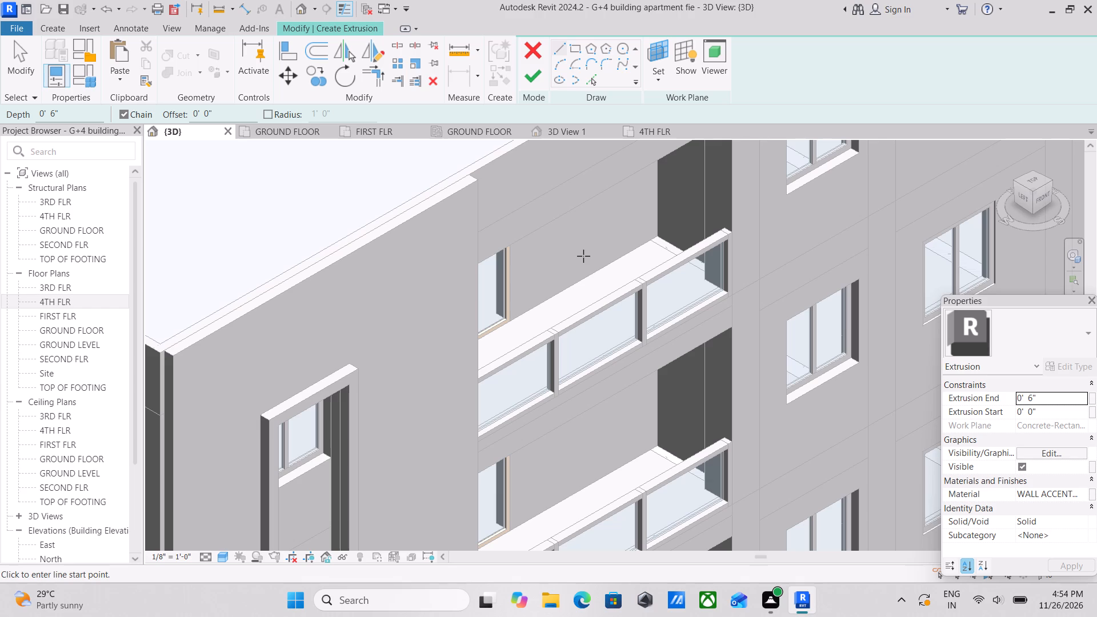
scroll(505, 267, up, 2)
middle_drag(505, 267, 510, 372)
scroll(465, 216, up, 4)
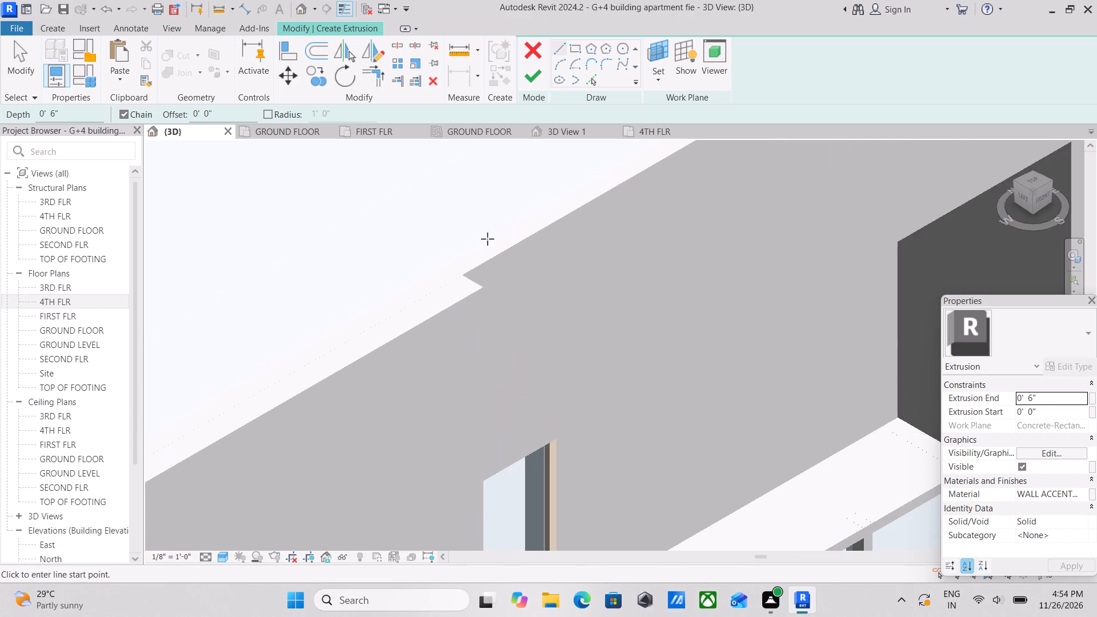
scroll(522, 379, up, 2)
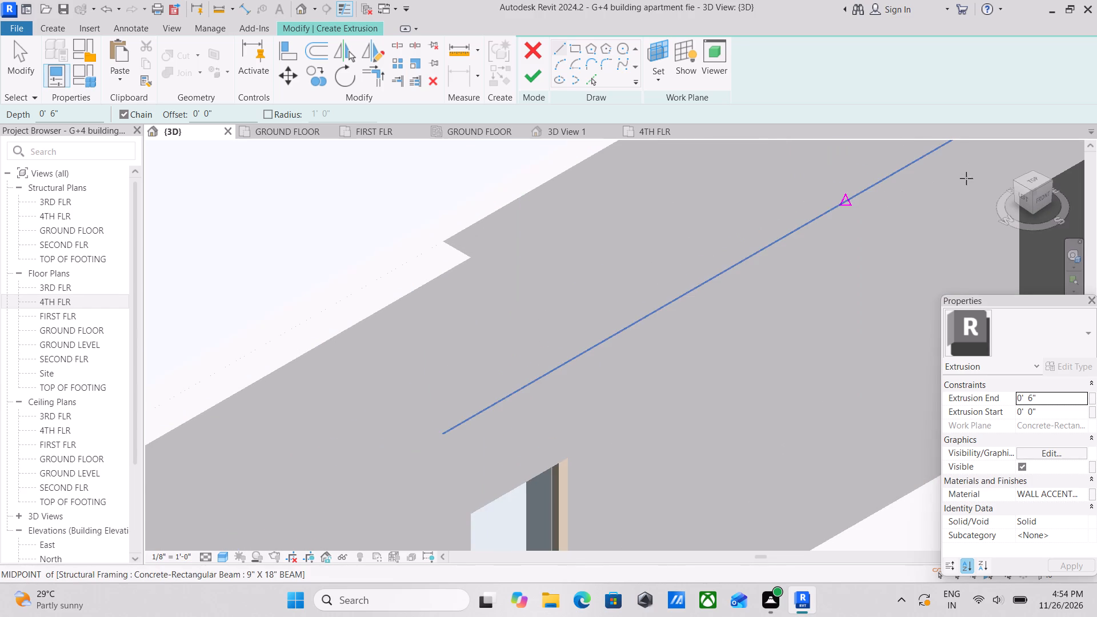
click(1034, 195)
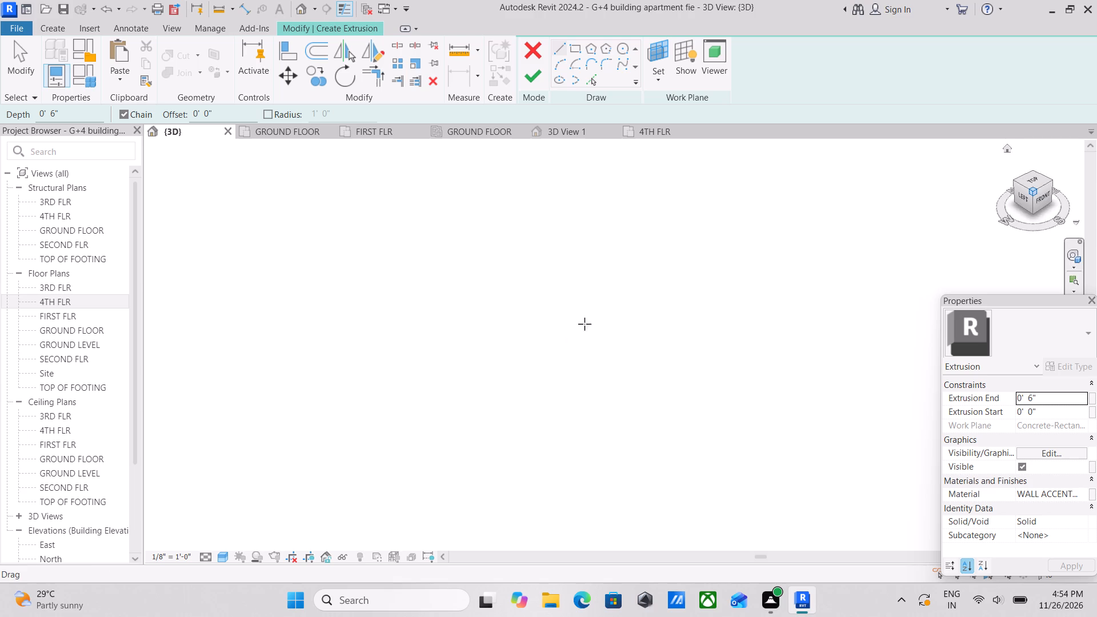
scroll(568, 419, up, 4)
scroll(644, 374, up, 4)
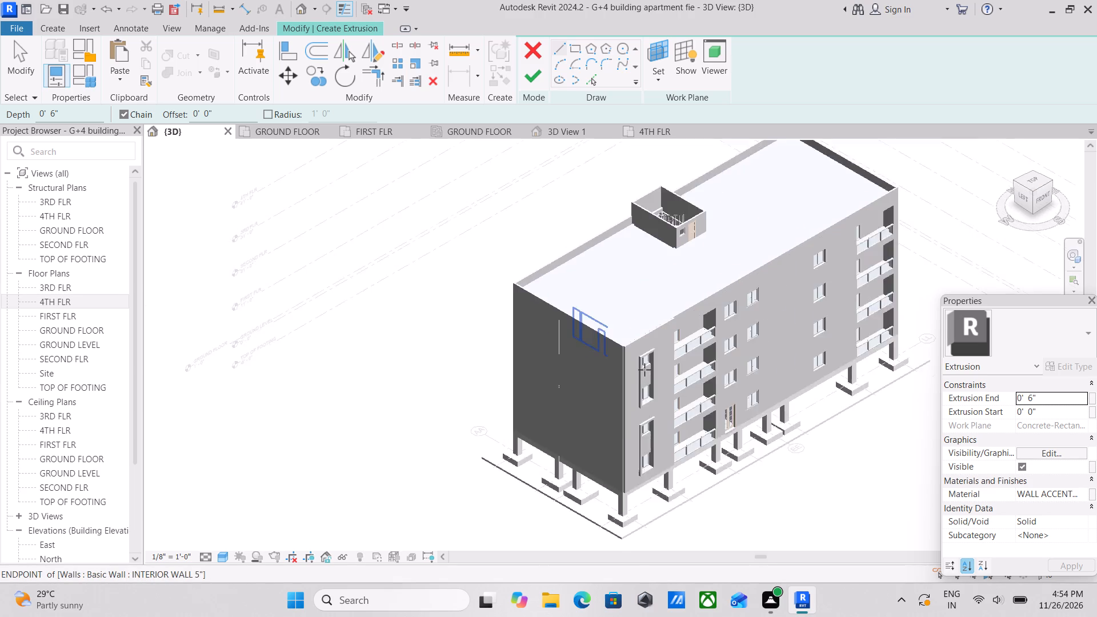
scroll(644, 370, up, 3)
scroll(730, 284, up, 8)
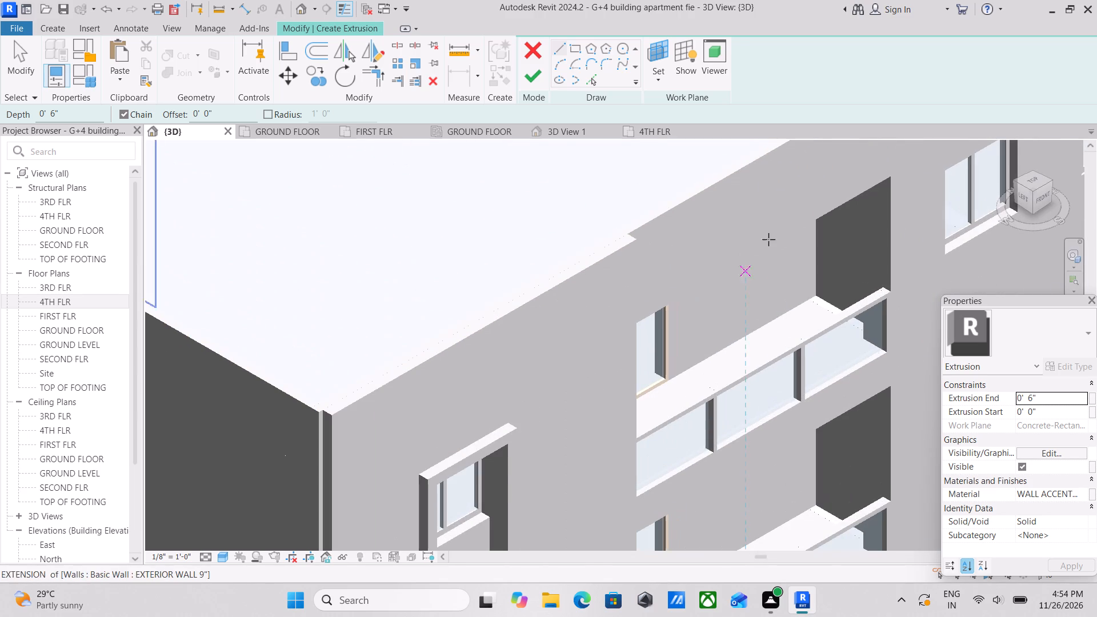
middle_drag(772, 237, 698, 324)
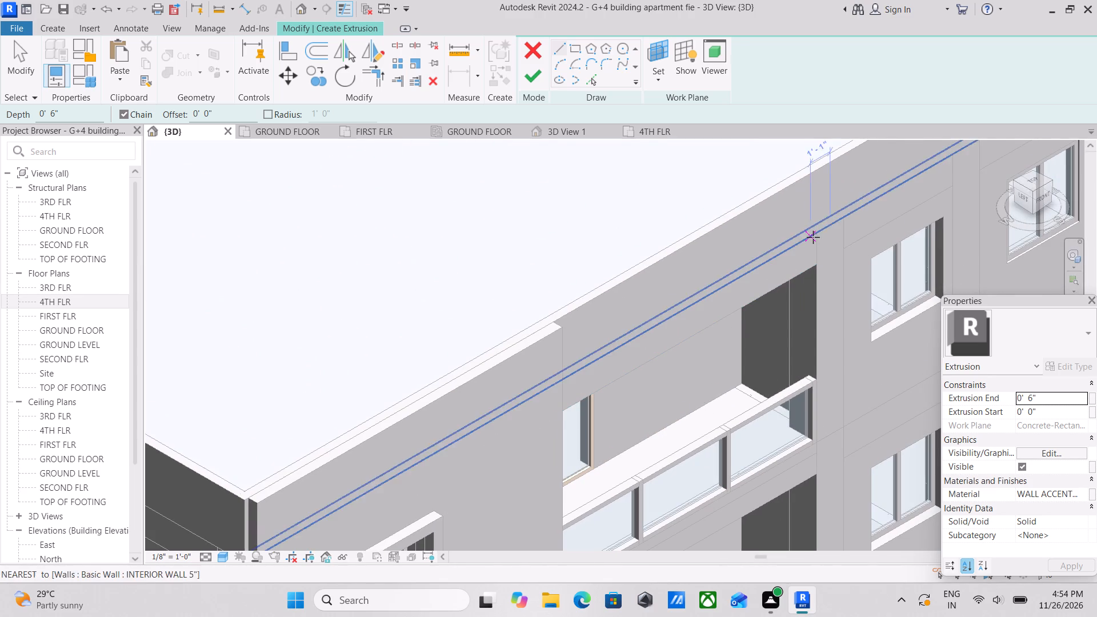
scroll(813, 237, up, 7)
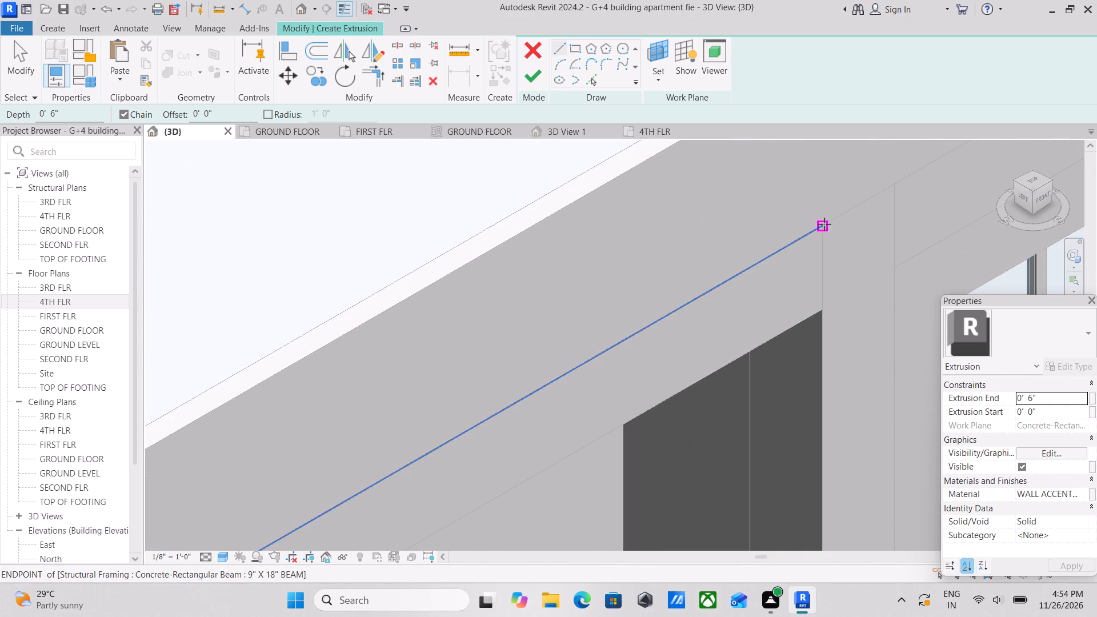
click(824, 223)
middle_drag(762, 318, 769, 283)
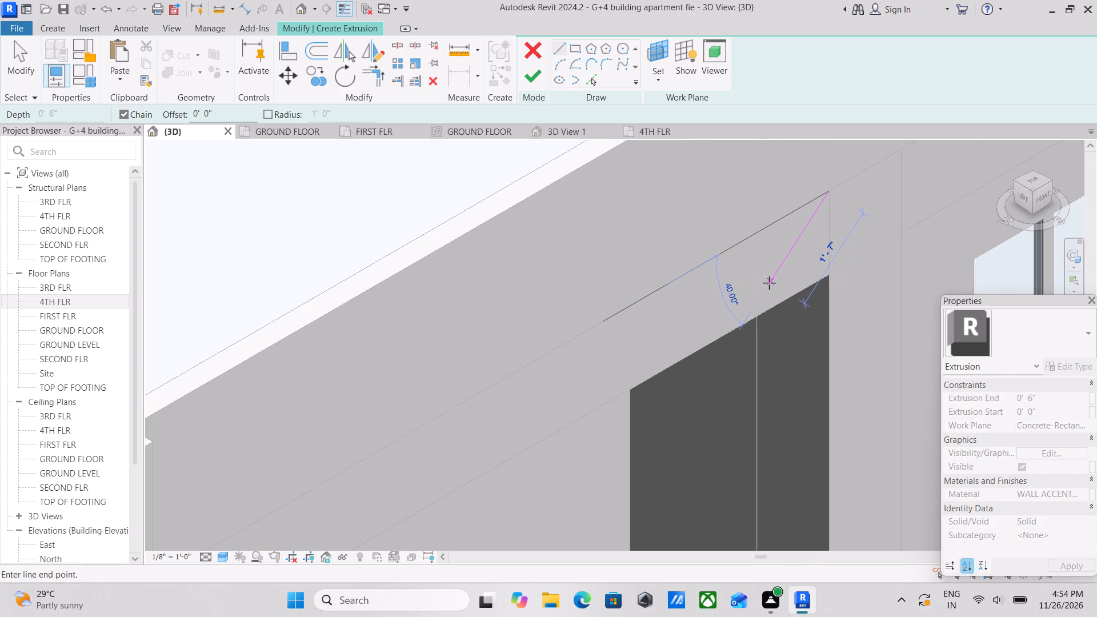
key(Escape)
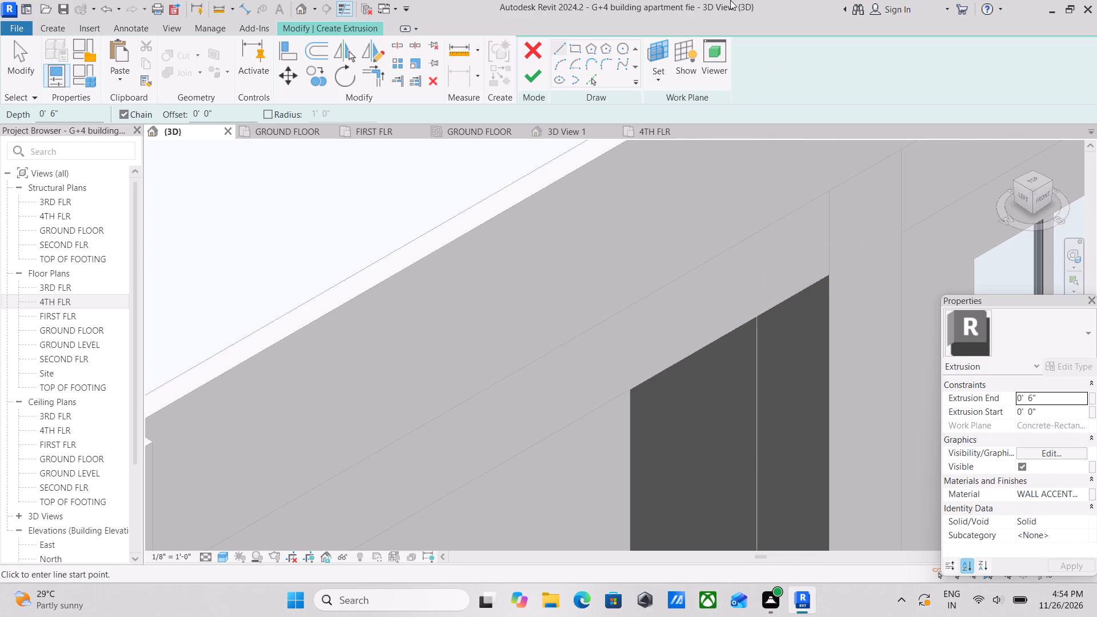
Sketch a 1'-6" high rectangle above the top-floor balcony, from the beam's far upper corner to beside the accent wall.
click(578, 43)
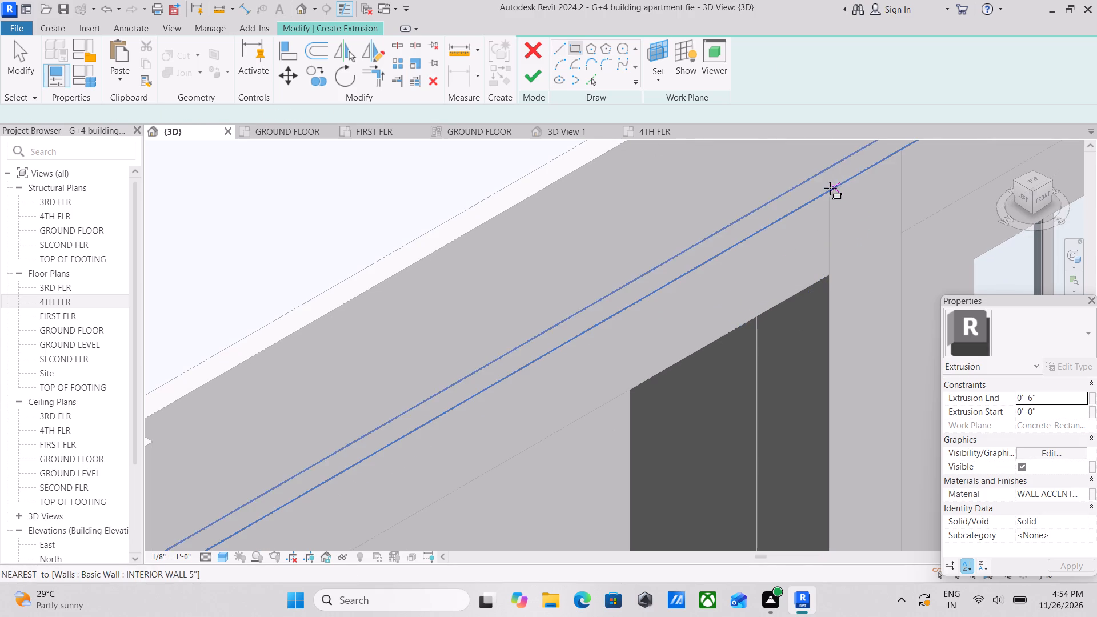
click(830, 191)
middle_drag(730, 306, 778, 209)
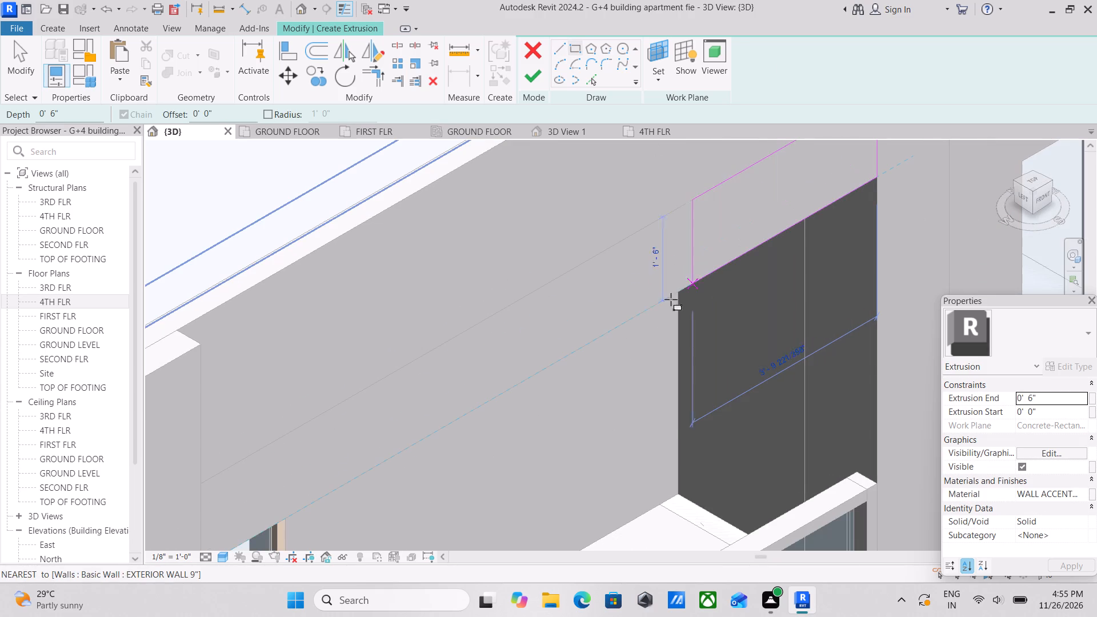
middle_drag(651, 308, 746, 173)
middle_drag(424, 326, 486, 195)
scroll(438, 294, down, 1)
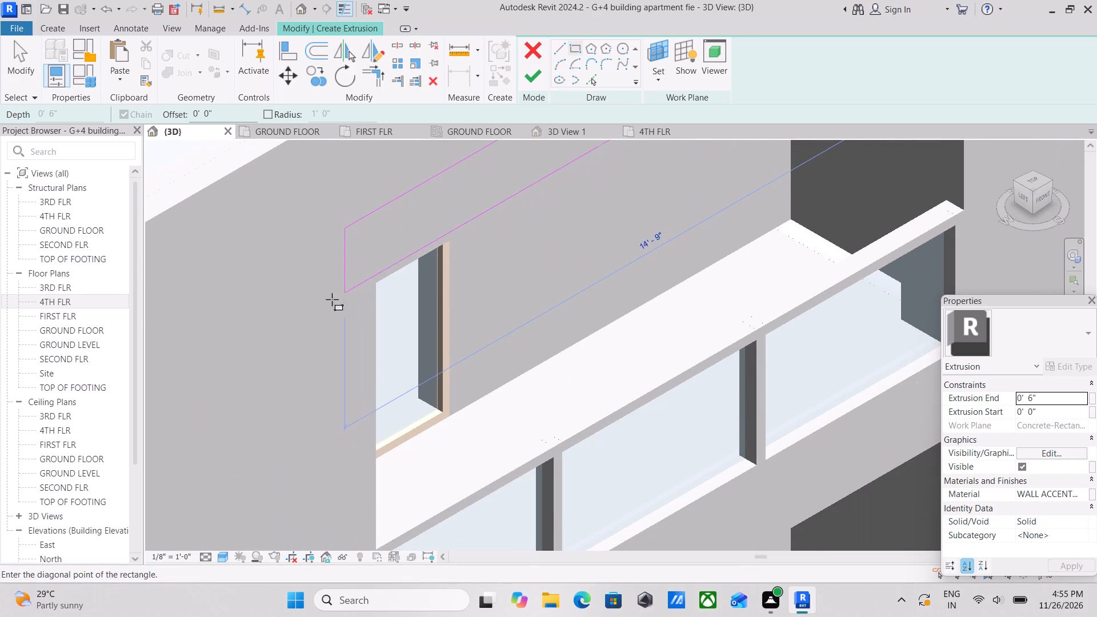
scroll(276, 314, down, 3)
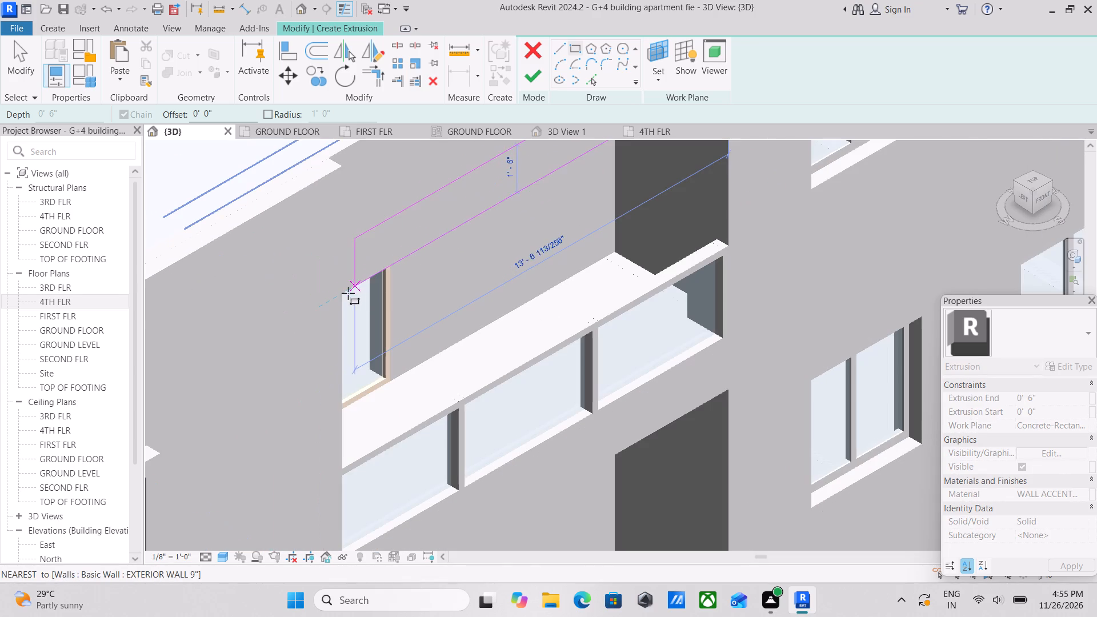
click(339, 296)
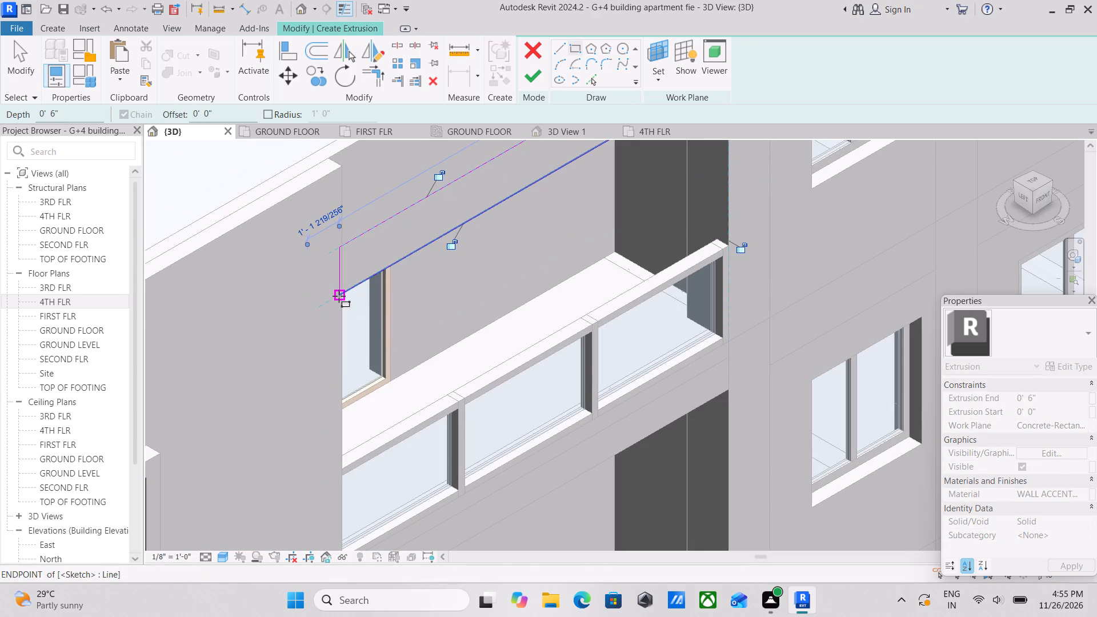
From the front, nudge the rectangle's short edge beside the accent wall outward until it is about 4" from the nearby vertical reference line.
click(1039, 200)
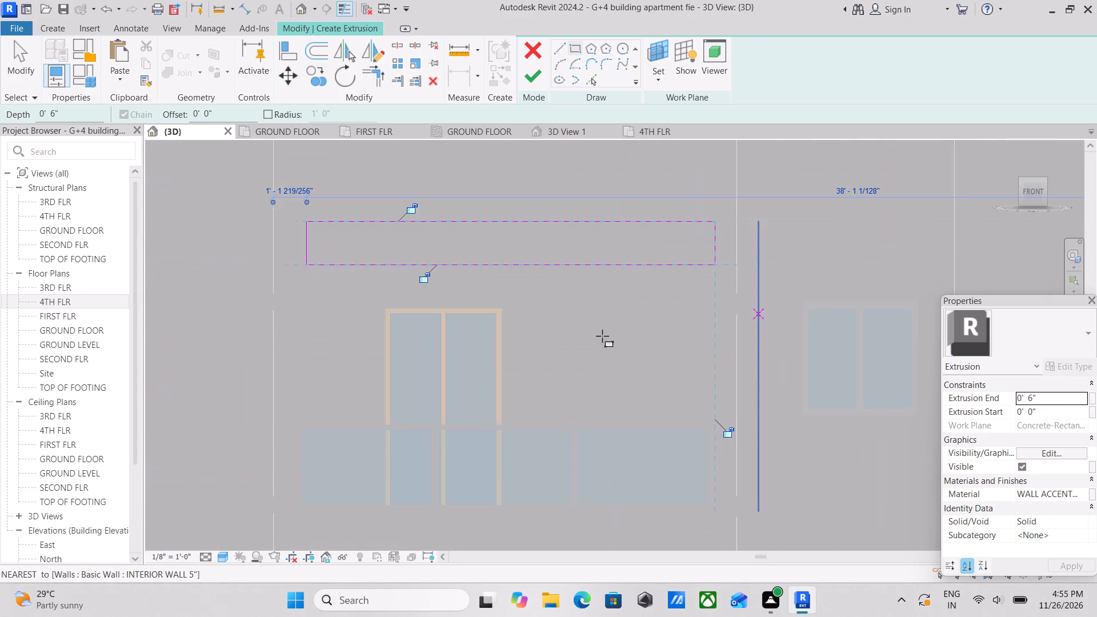
scroll(533, 330, down, 2)
middle_drag(533, 330, 619, 341)
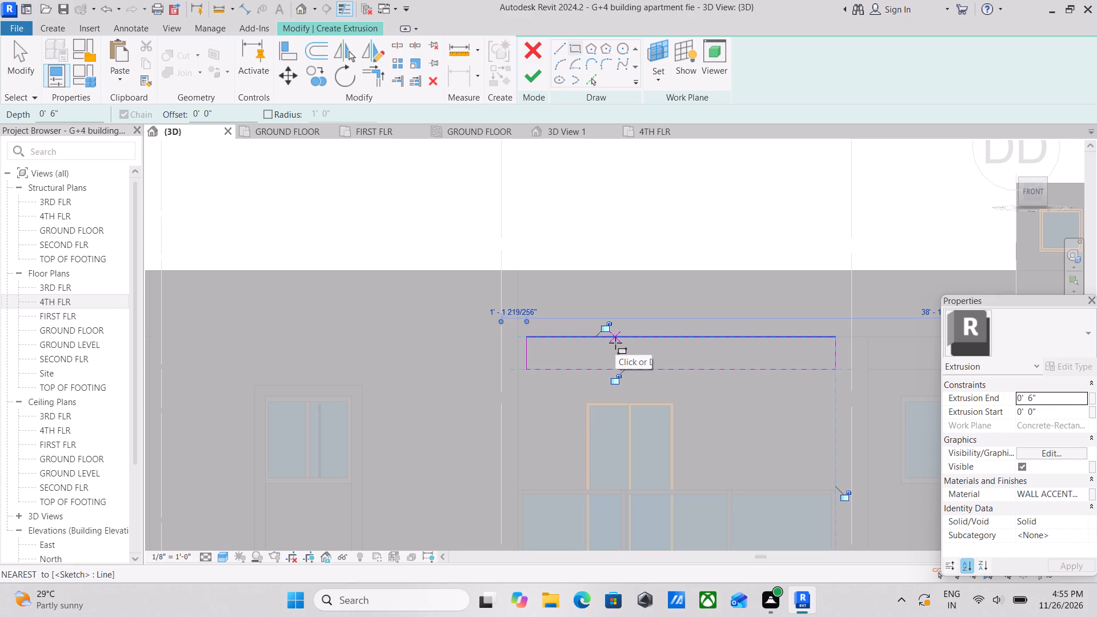
scroll(591, 336, up, 2)
scroll(524, 335, up, 2)
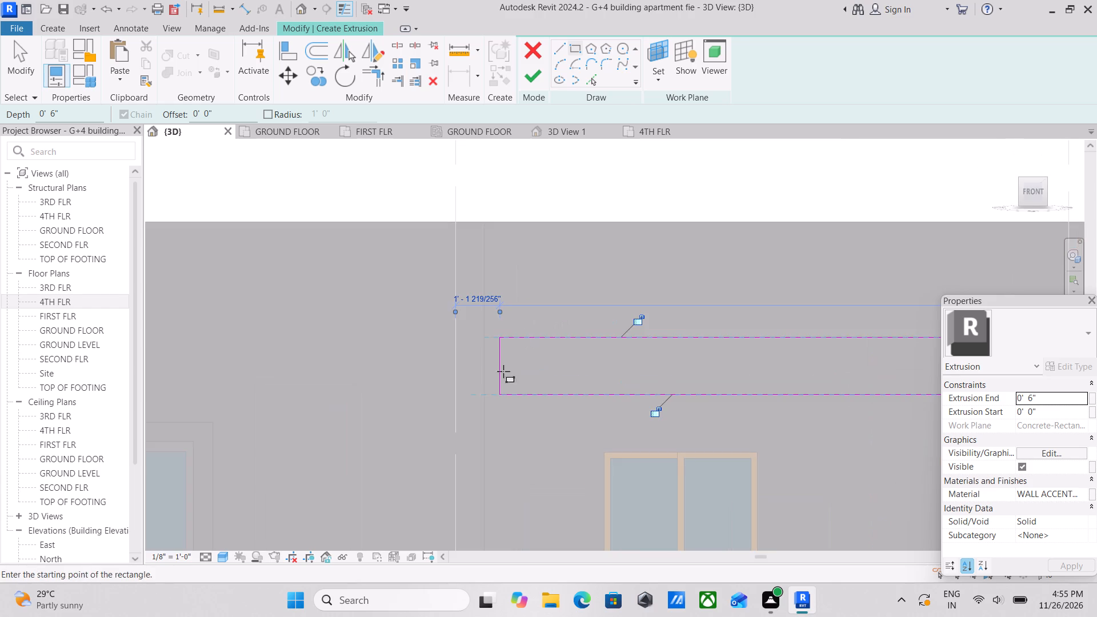
scroll(498, 375, up, 5)
scroll(538, 360, down, 1)
middle_drag(536, 362, 481, 369)
scroll(510, 332, down, 2)
middle_click(510, 332)
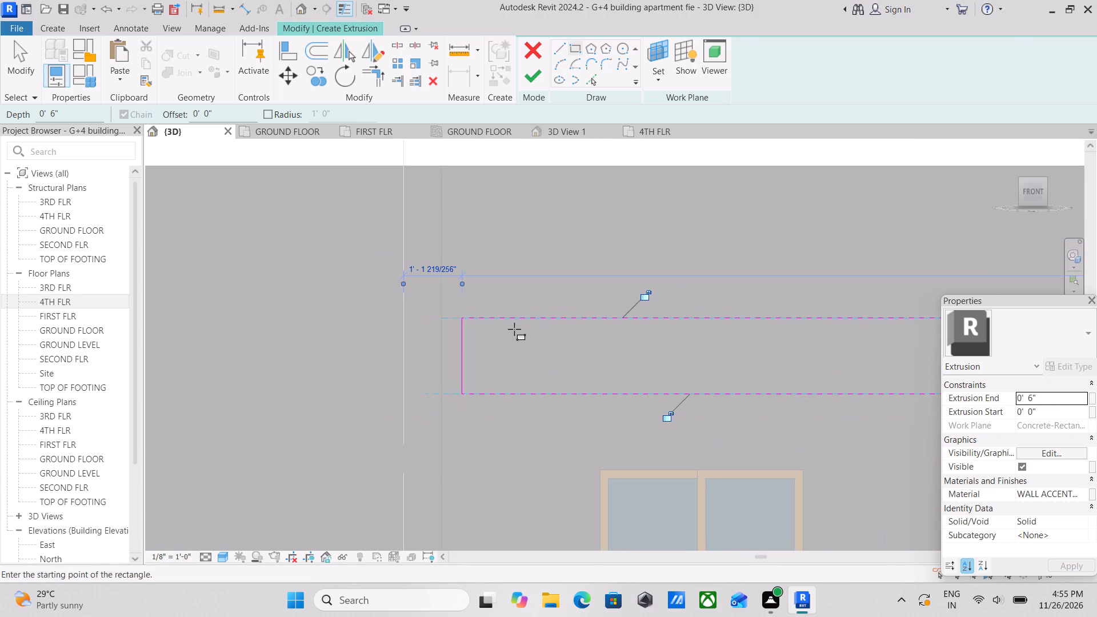
key(Escape)
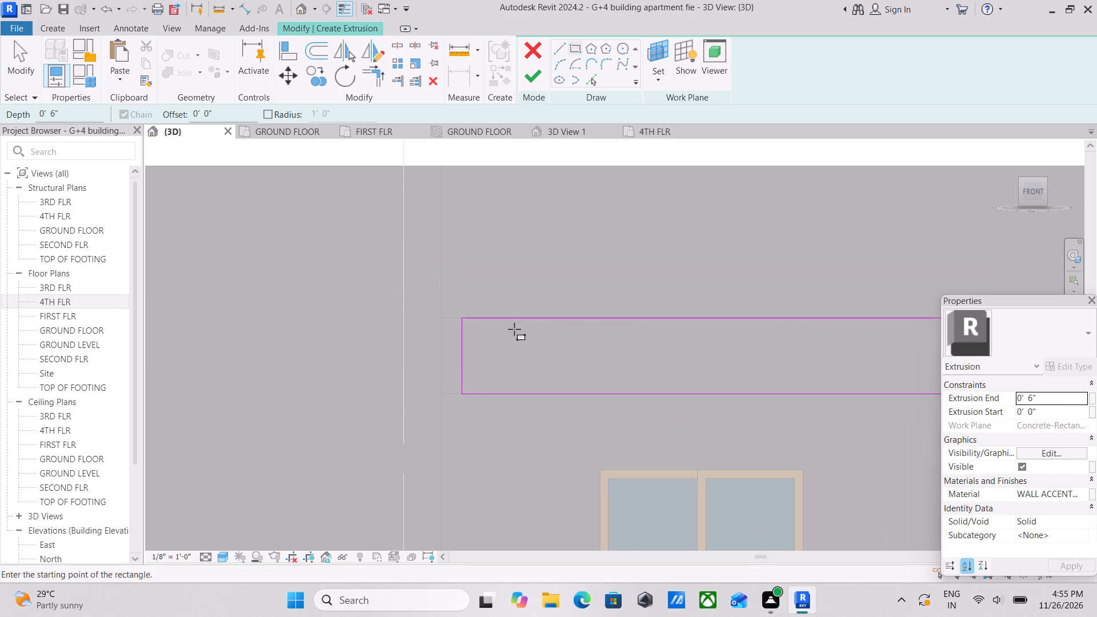
key(Escape)
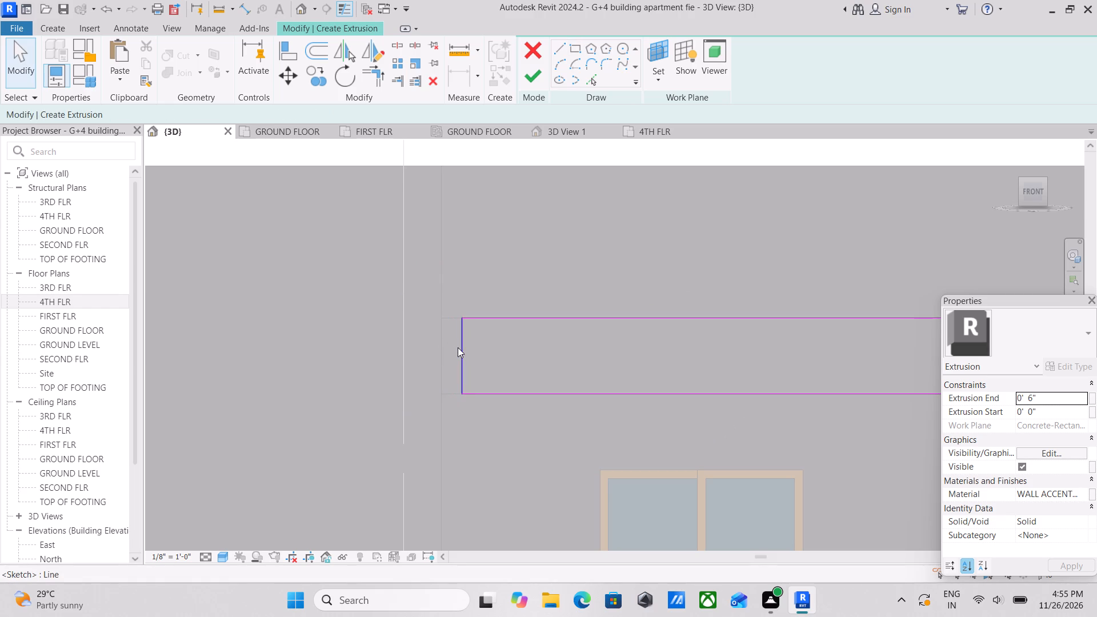
click(458, 347)
key(Left)
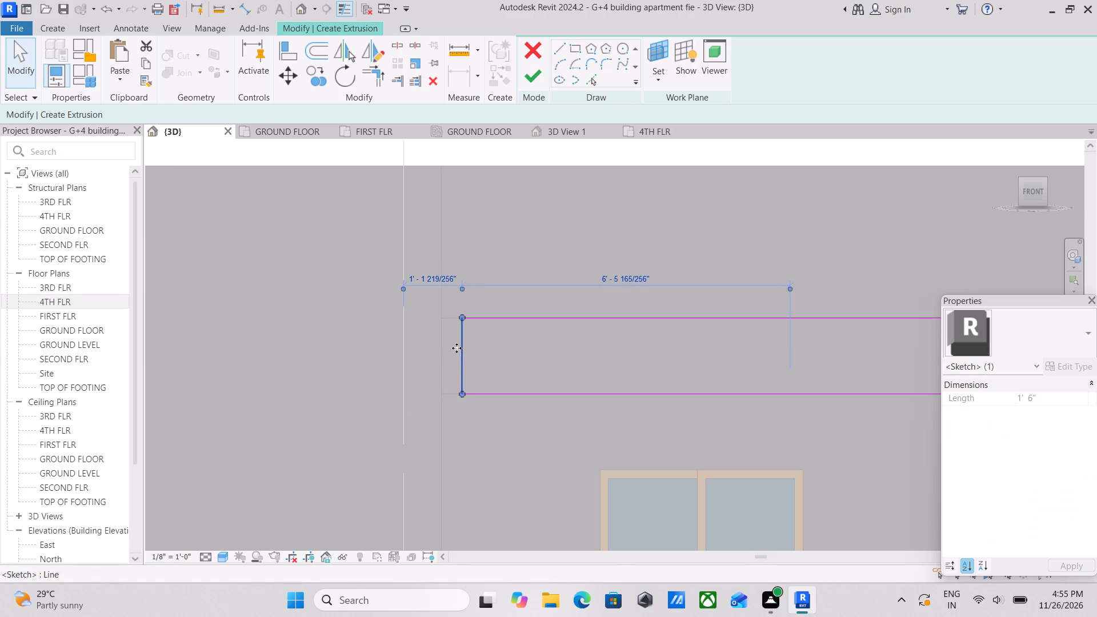
key(Left)
key(Left)
key(Left)
key(Left)
key(Left)
key(Left)
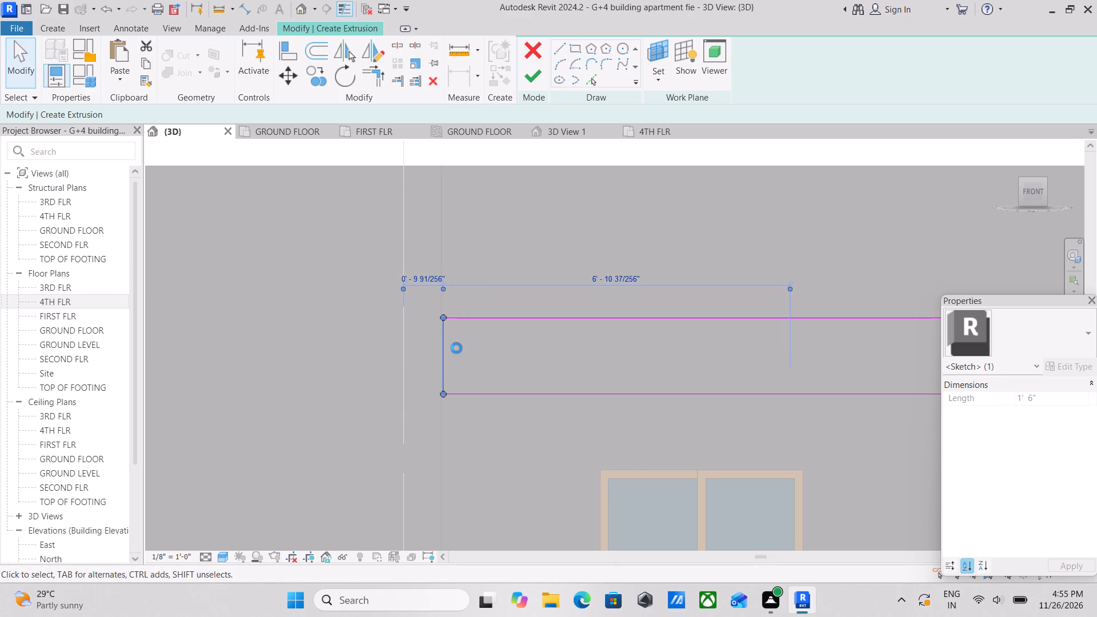
key(Left)
key(Left)
key(Left)
key(Left)
key(Left)
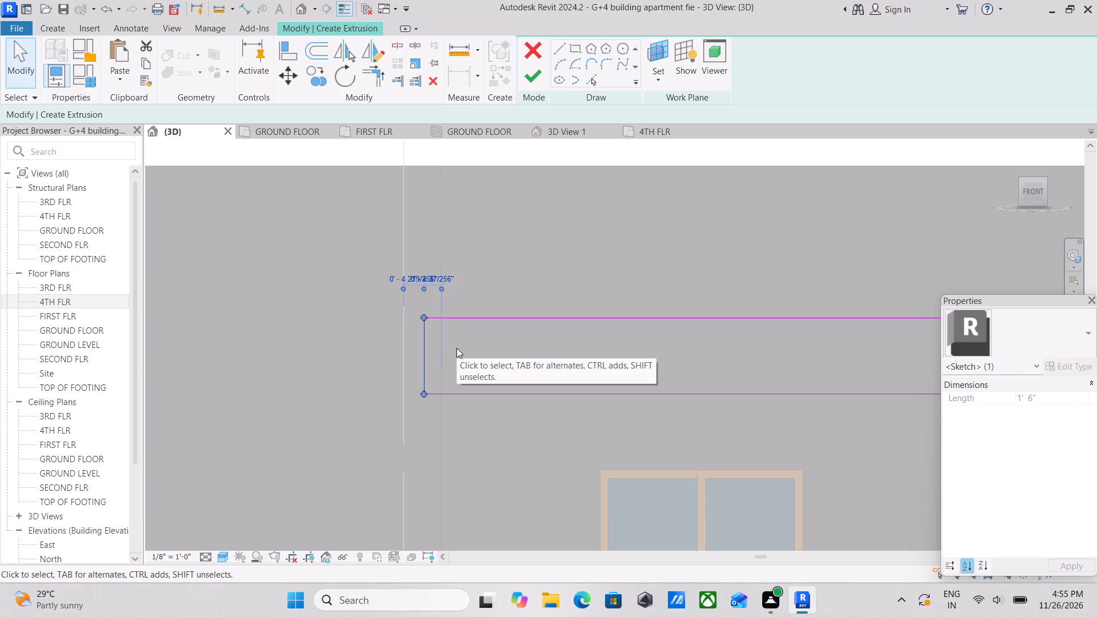
key(Left)
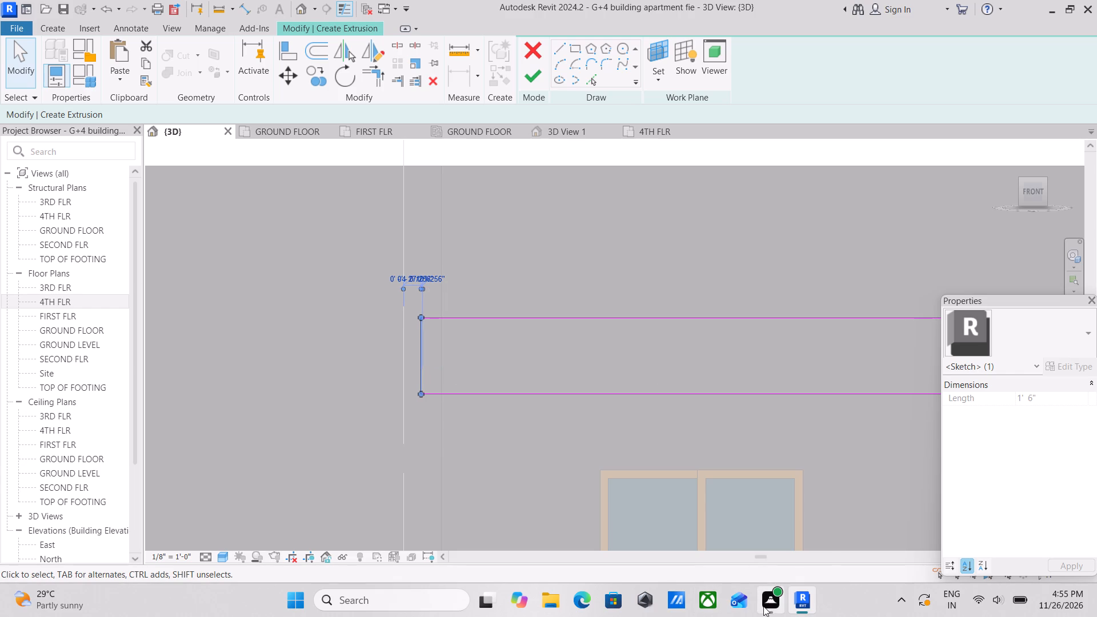
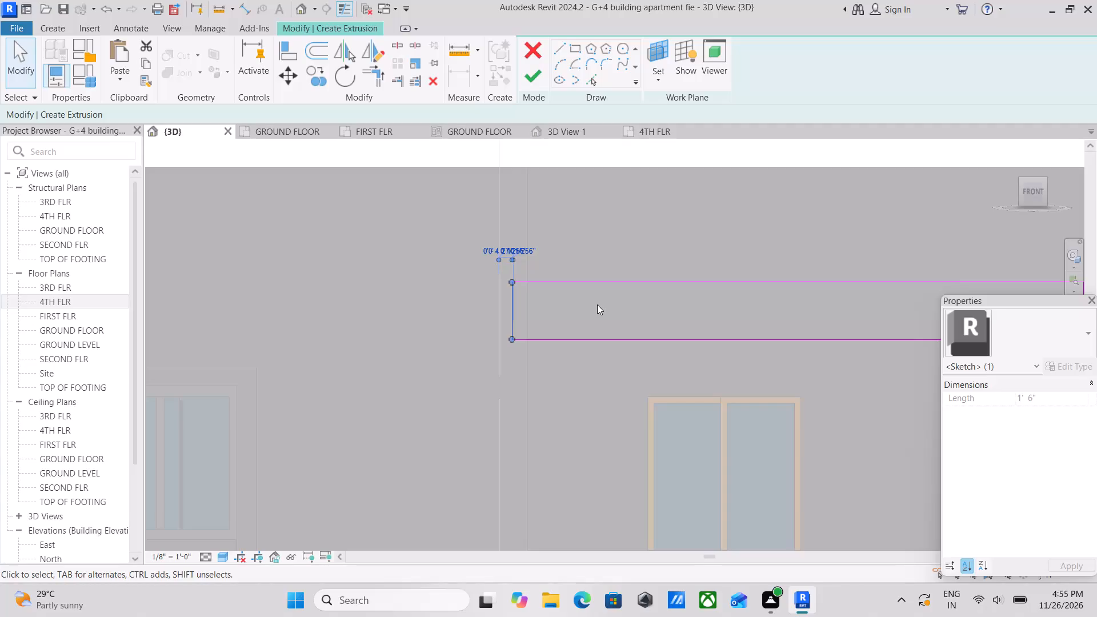
Nudge the rectangle's short edge away from the accent wall outward to about 1" from gridline CC, making the rectangle about 15'-7" long.
scroll(597, 305, down, 3)
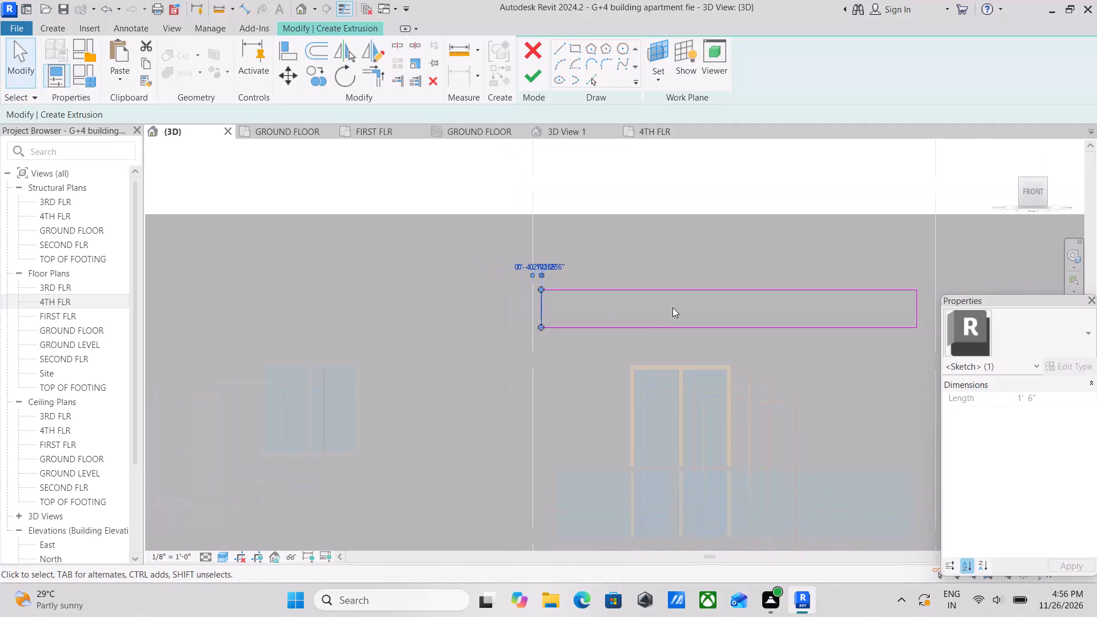
middle_drag(672, 307, 606, 291)
click(847, 294)
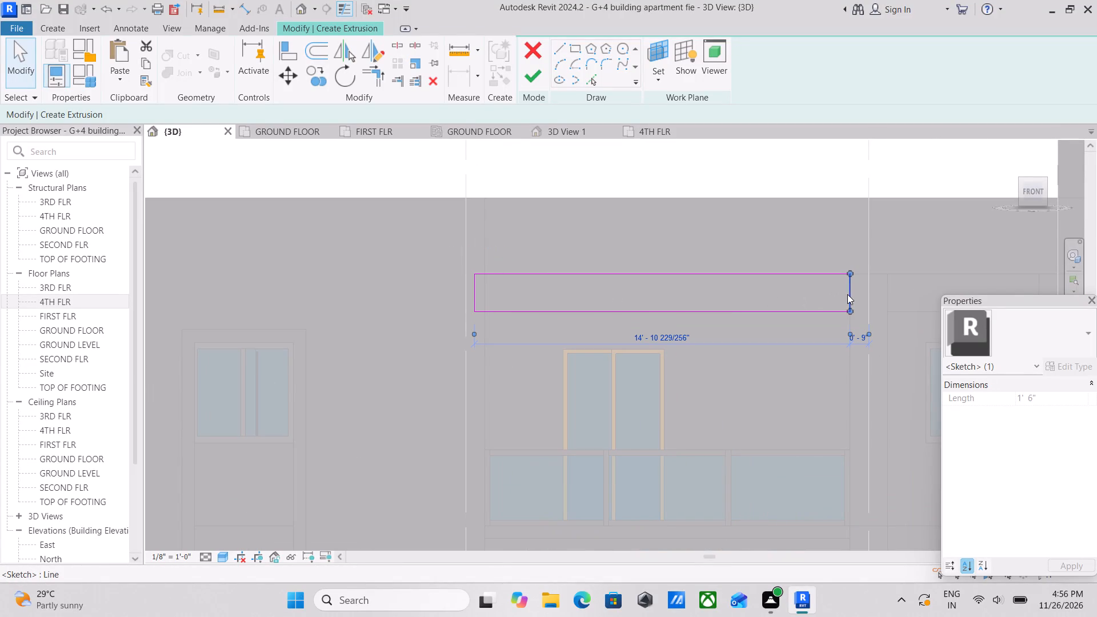
key(Right)
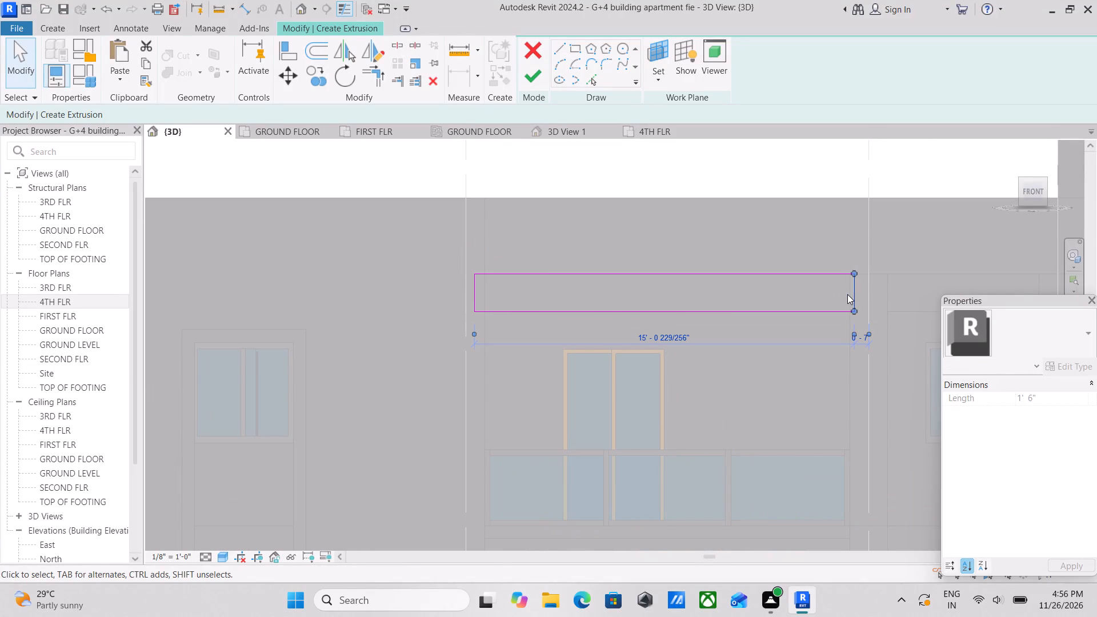
key(Right)
key(Right)
key(Right)
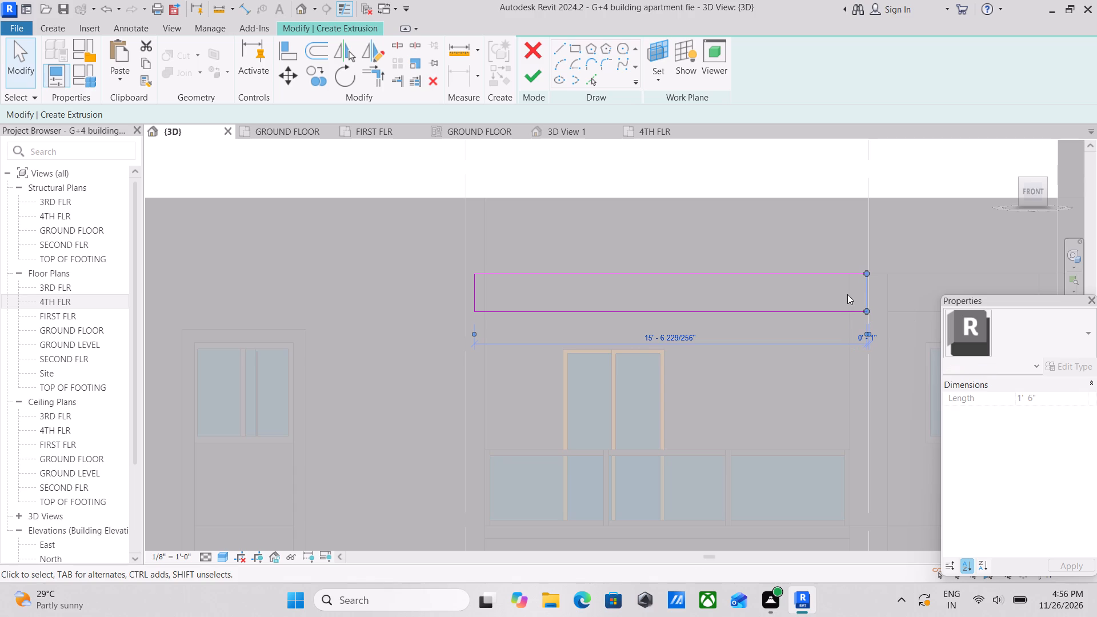
Nudge the short edge beside the accent wall outward to gridline BB, making the rectangle about 15'-11" long.
click(478, 291)
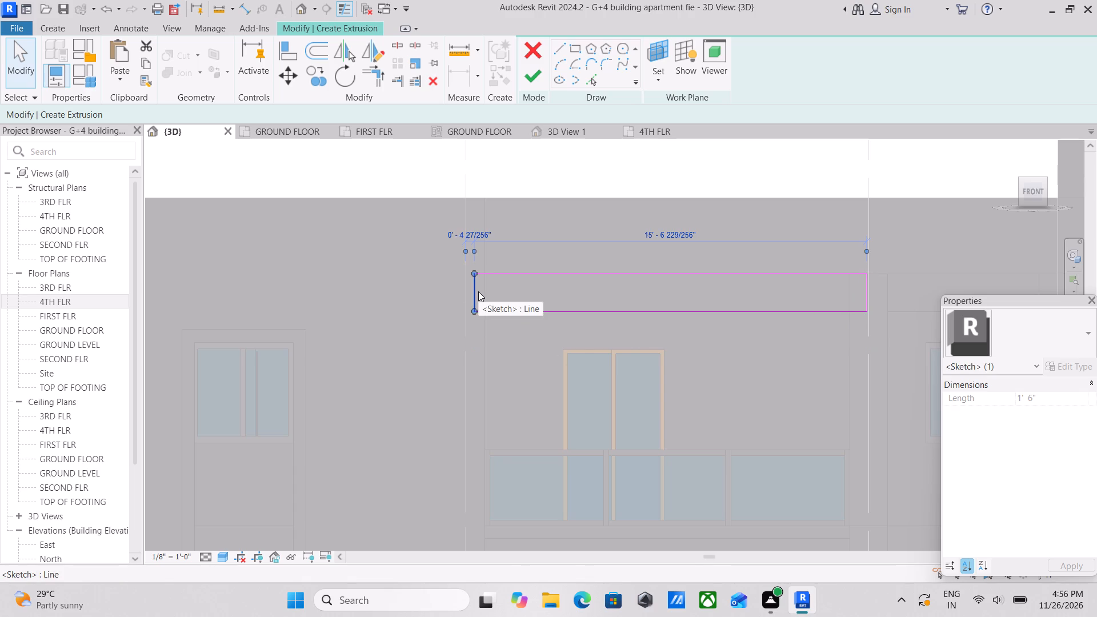
key(Left)
key(Left)
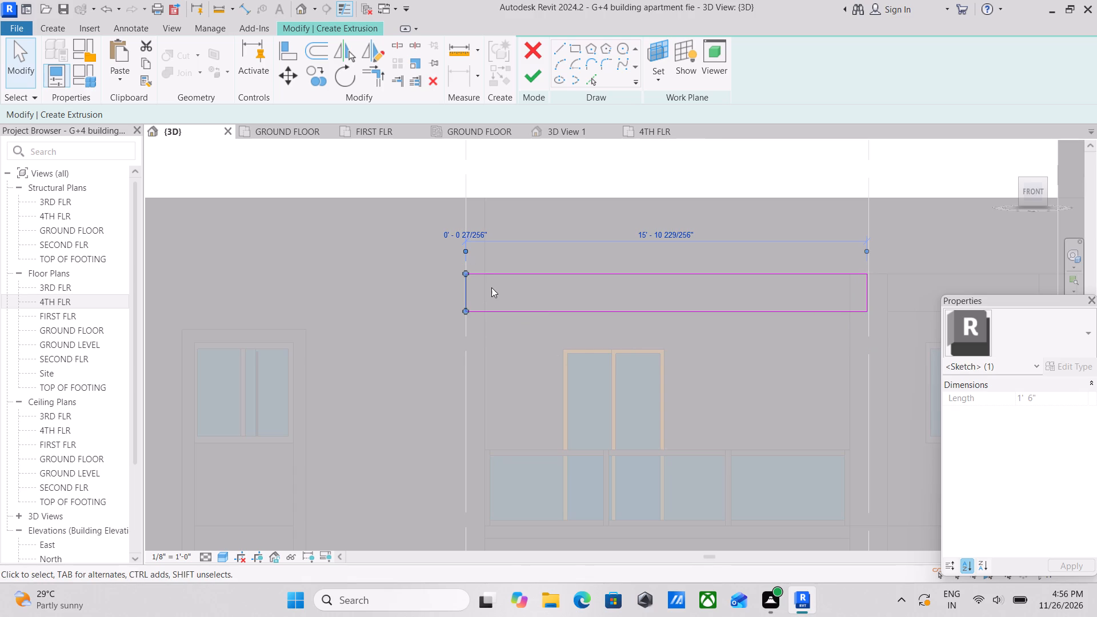
Finish the 6" deep extrusion above the top-floor balcony and complete the in-place model.
scroll(770, 404, down, 2)
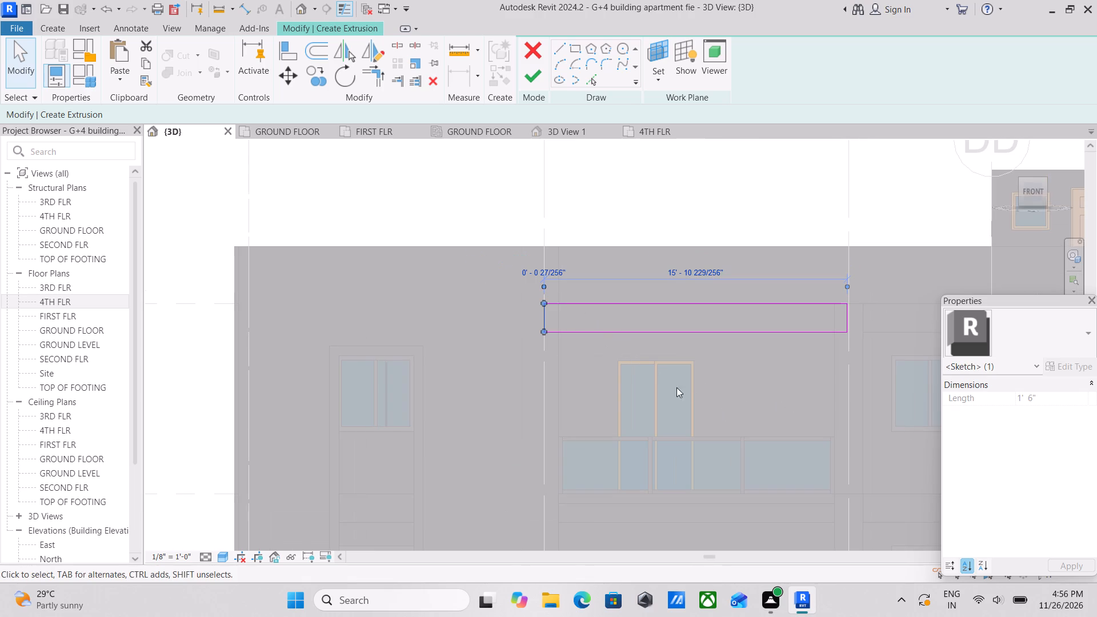
scroll(664, 351, up, 2)
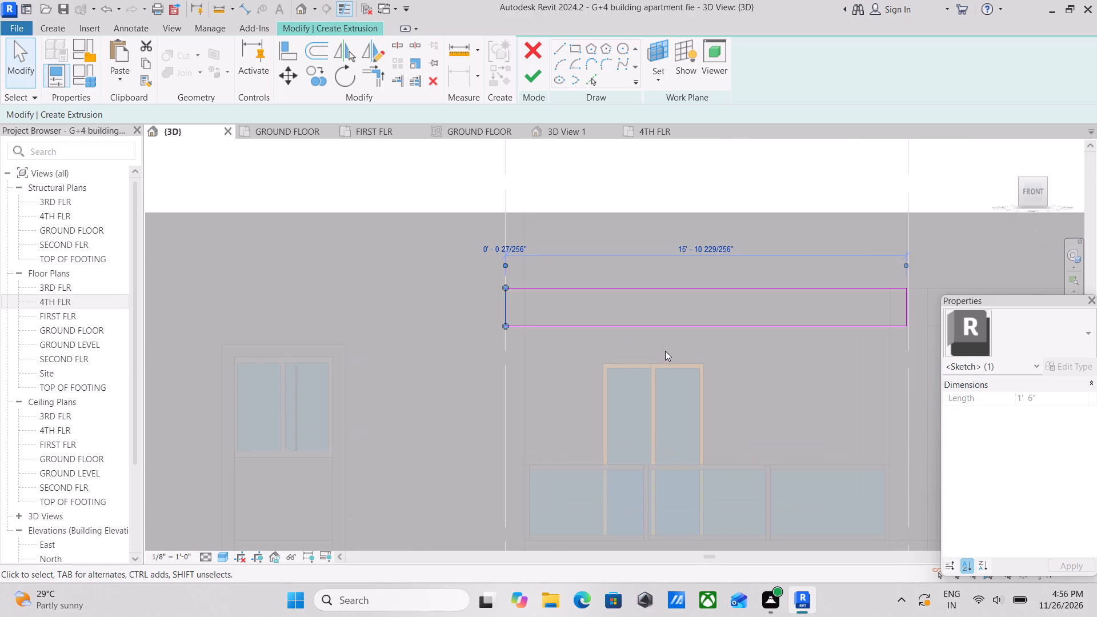
scroll(696, 428, down, 3)
middle_drag(702, 451, 702, 289)
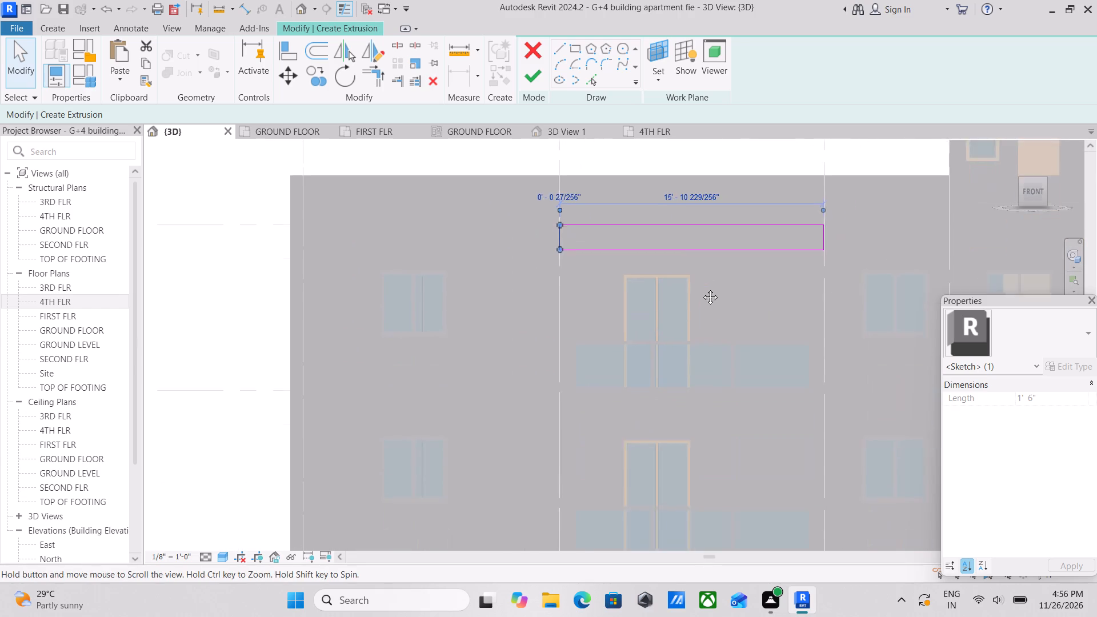
middle_drag(702, 289, 702, 286)
middle_drag(688, 412, 701, 392)
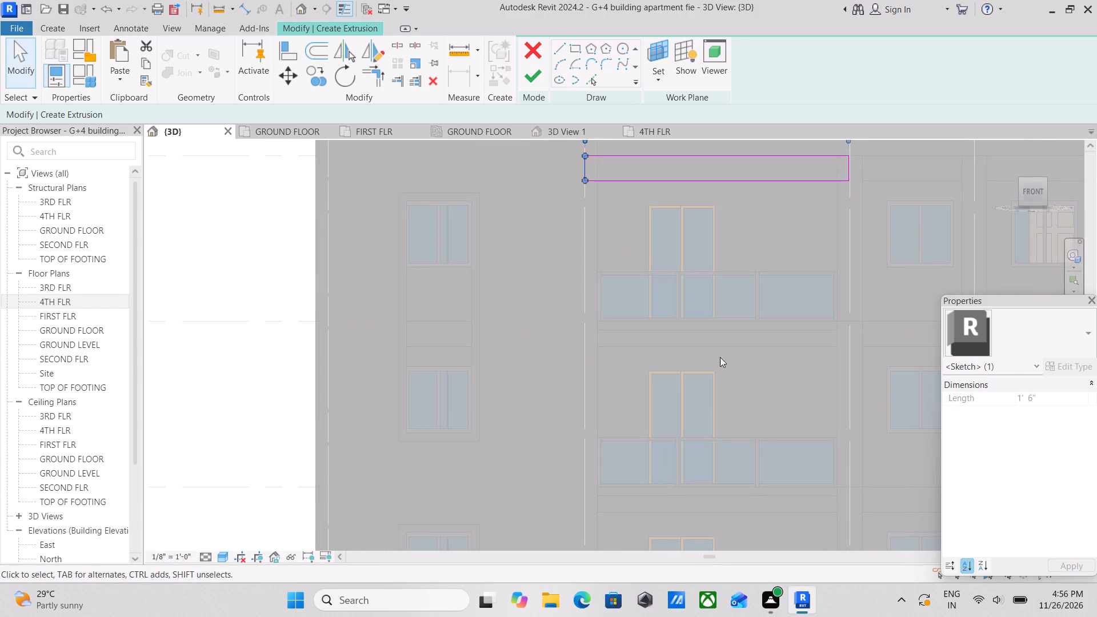
scroll(623, 340, up, 3)
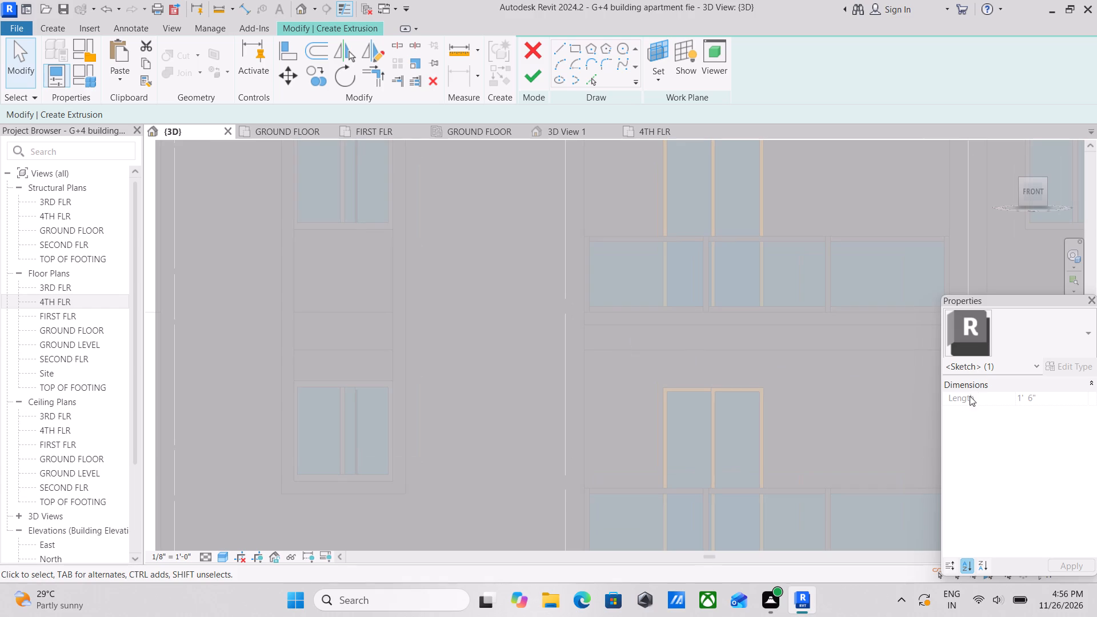
click(538, 83)
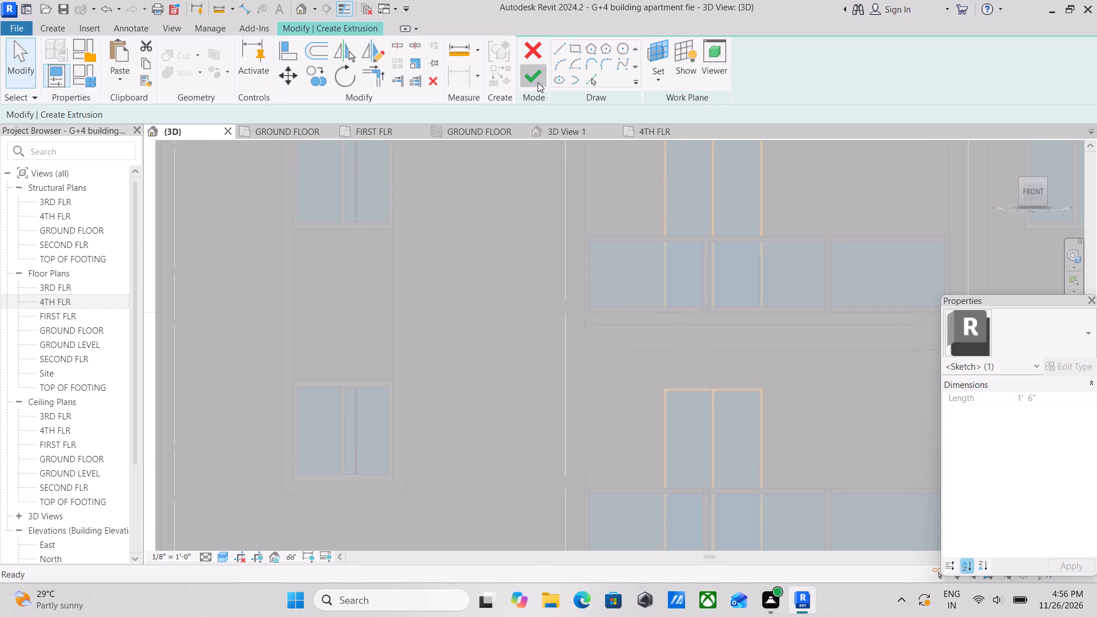
scroll(732, 443, down, 3)
middle_drag(726, 472, 721, 614)
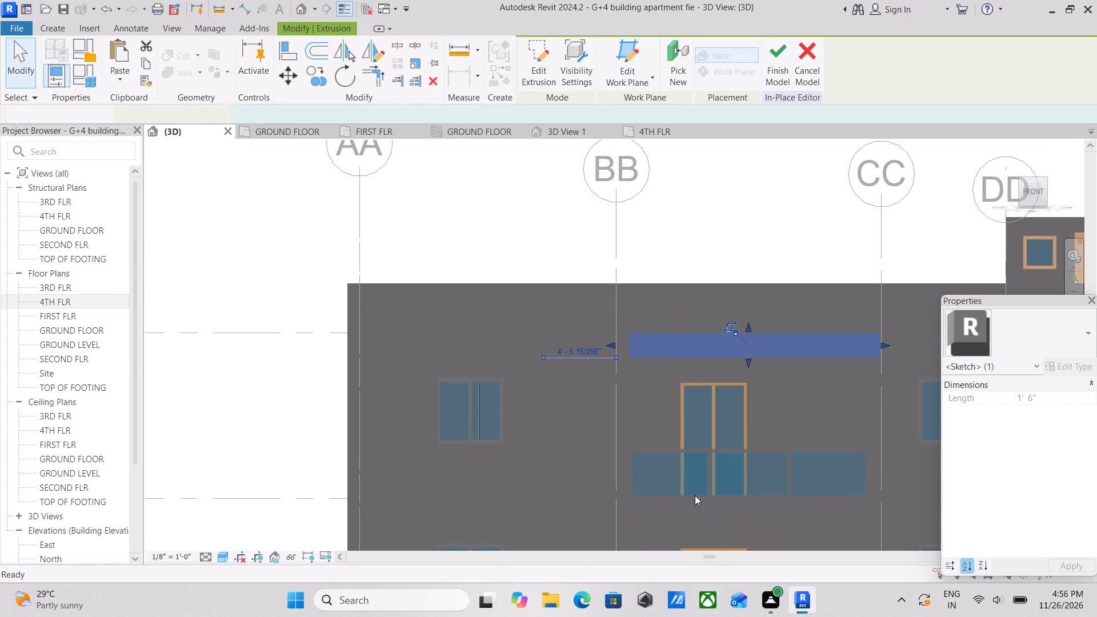
scroll(629, 330, up, 2)
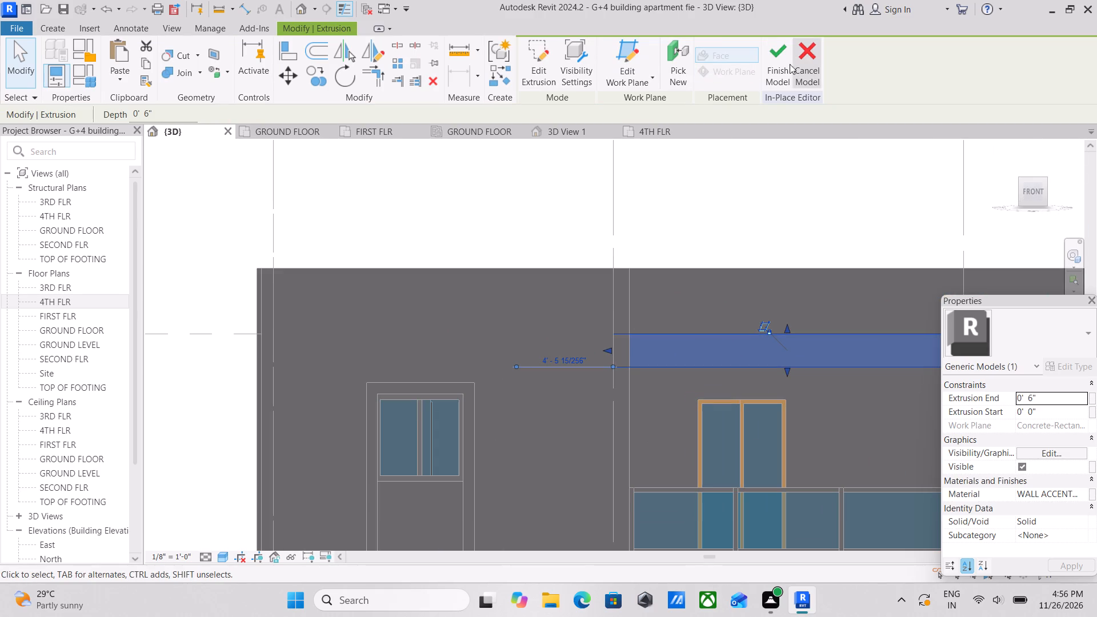
click(772, 45)
middle_drag(708, 319, 721, 278)
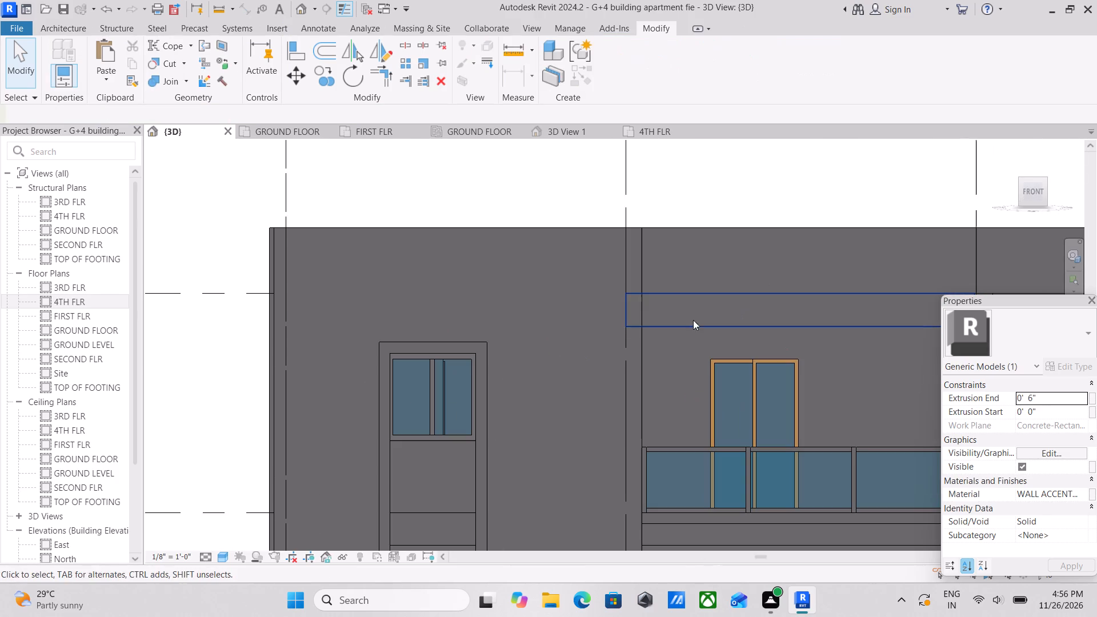
click(698, 303)
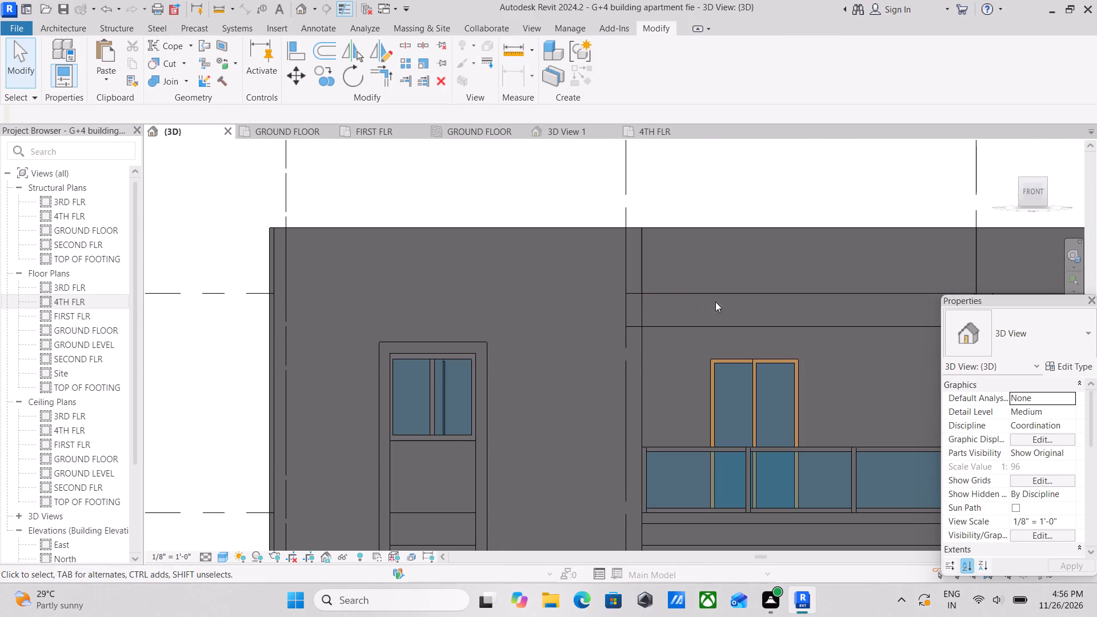
Examine the new beam cover above the top-floor balcony from both front corners, especially its end at the accent wall.
click(1021, 178)
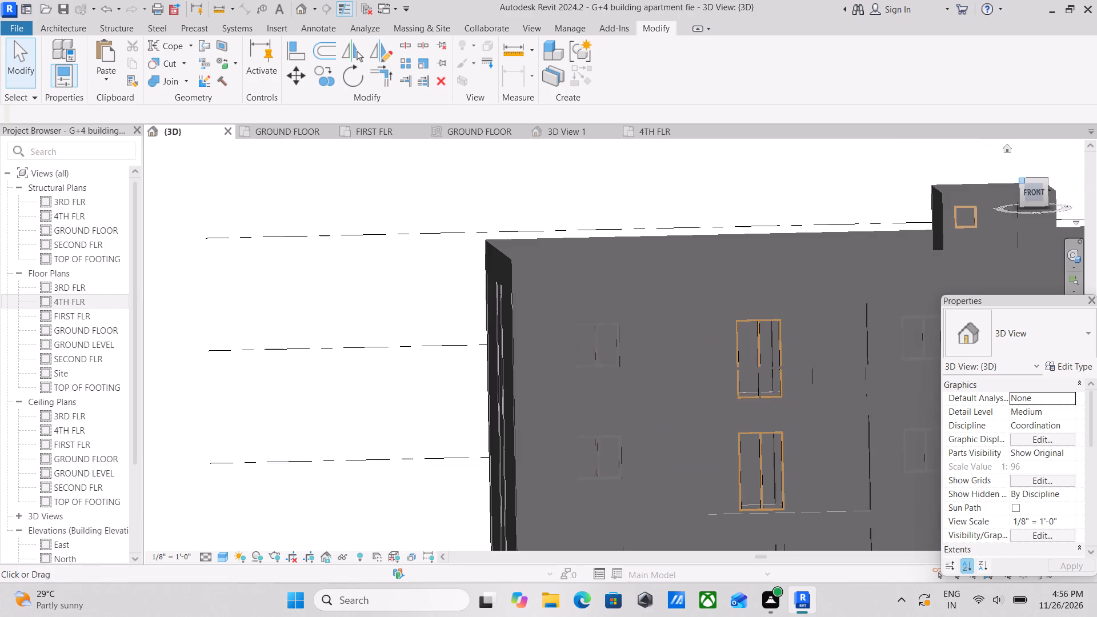
scroll(850, 350, up, 3)
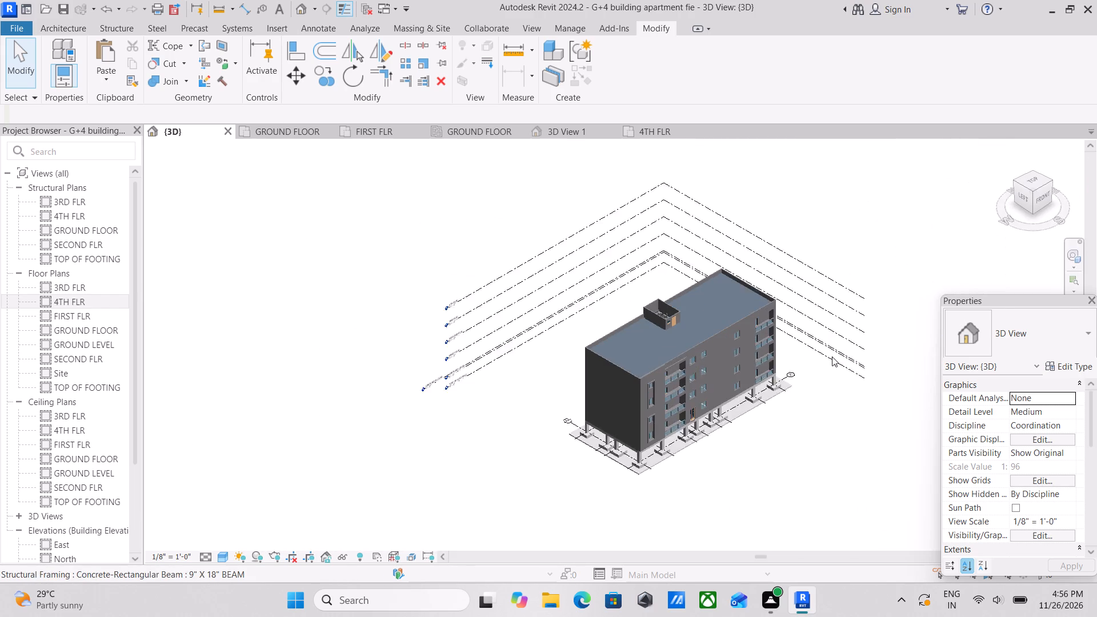
scroll(722, 368, up, 5)
scroll(632, 396, up, 10)
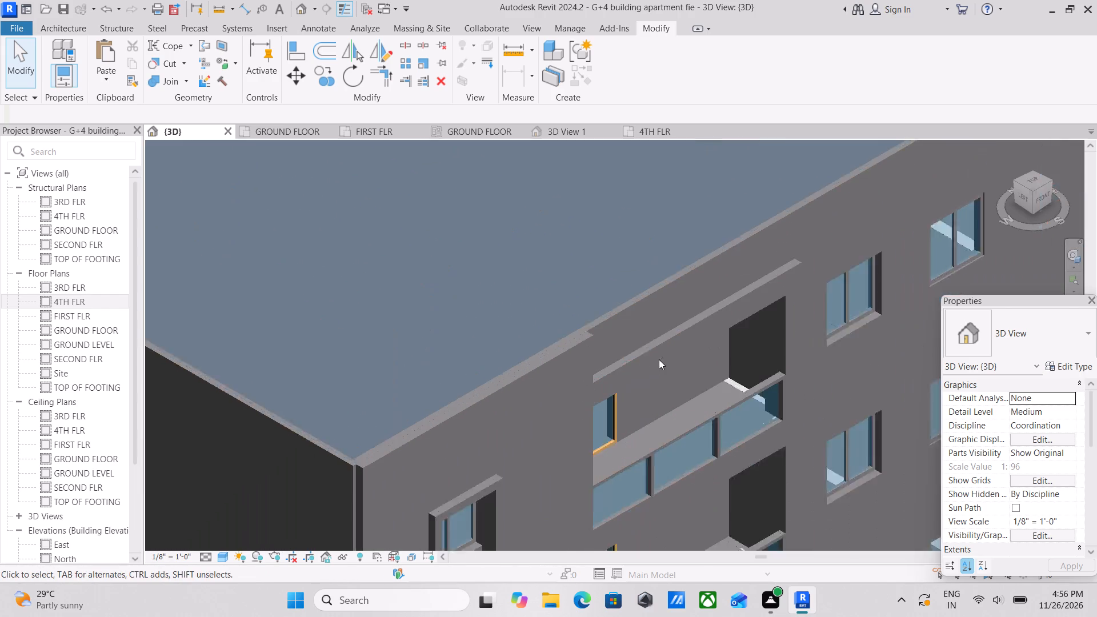
scroll(659, 359, up, 2)
scroll(567, 407, up, 4)
scroll(619, 375, down, 1)
middle_drag(619, 375, 561, 343)
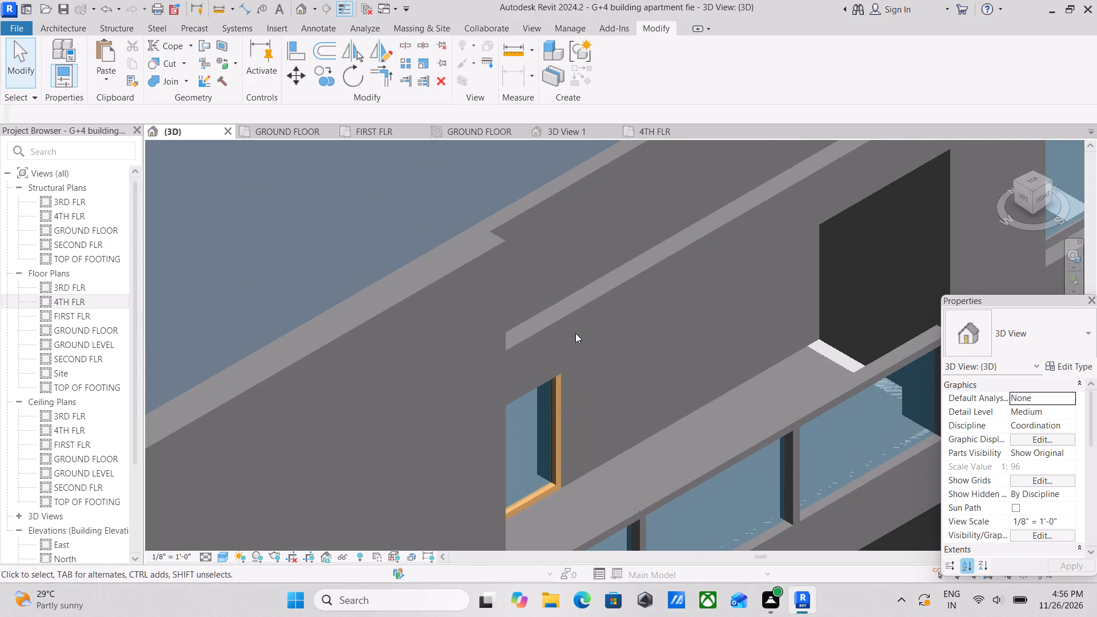
scroll(575, 333, down, 1)
middle_drag(575, 333, 530, 329)
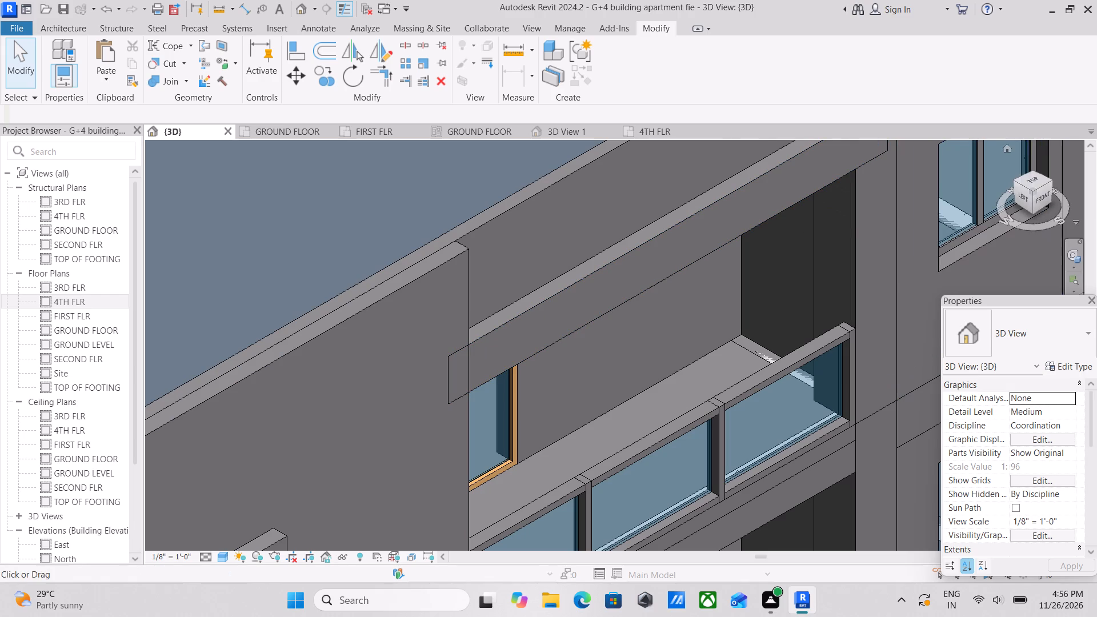
click(1050, 183)
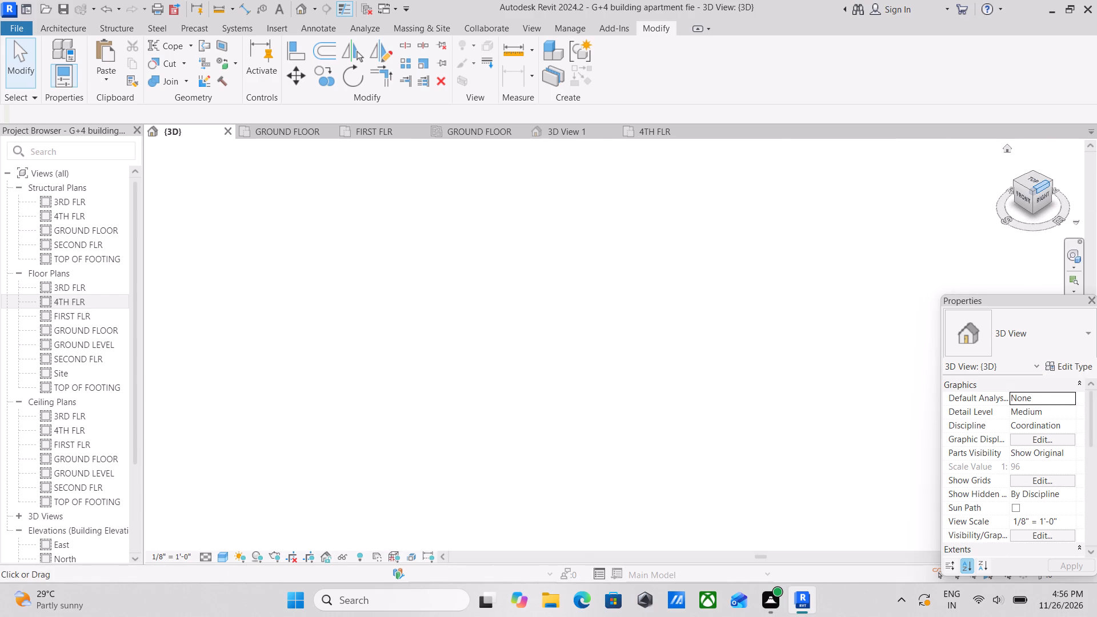
scroll(578, 420, up, 8)
scroll(525, 326, up, 3)
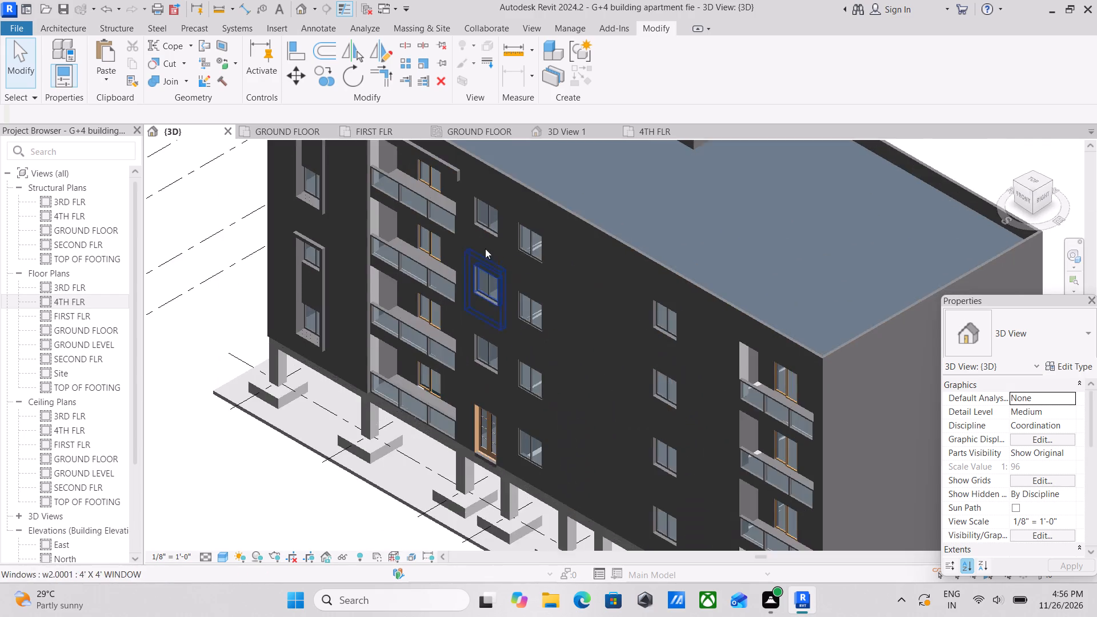
scroll(485, 249, up, 2)
middle_drag(486, 248, 763, 380)
scroll(635, 284, up, 3)
middle_drag(628, 247, 670, 316)
scroll(670, 316, up, 2)
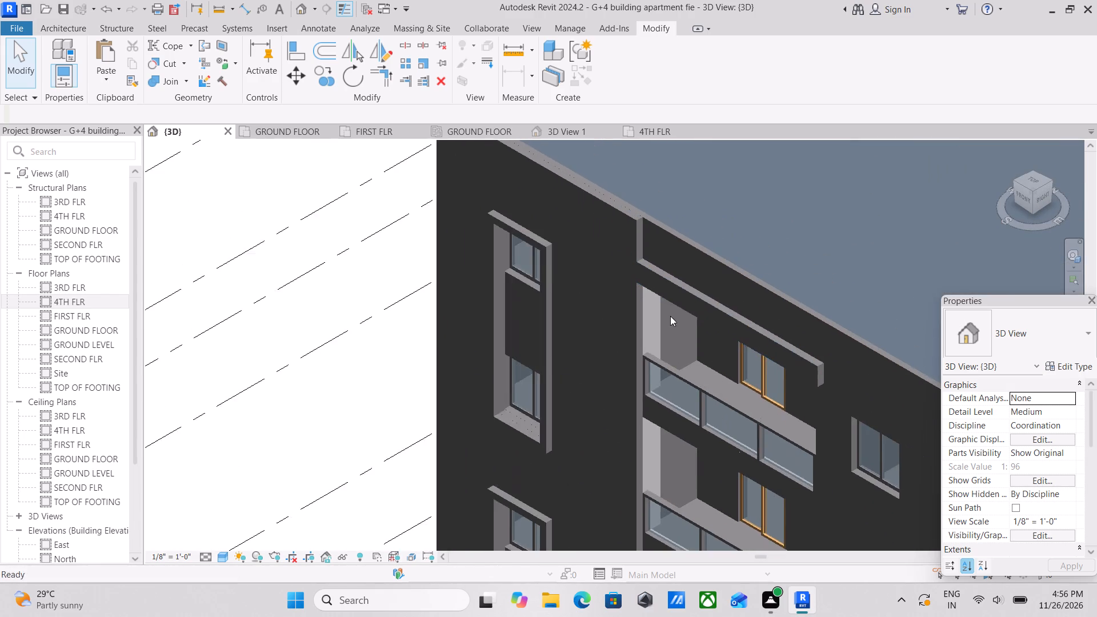
scroll(670, 316, up, 1)
scroll(631, 267, up, 7)
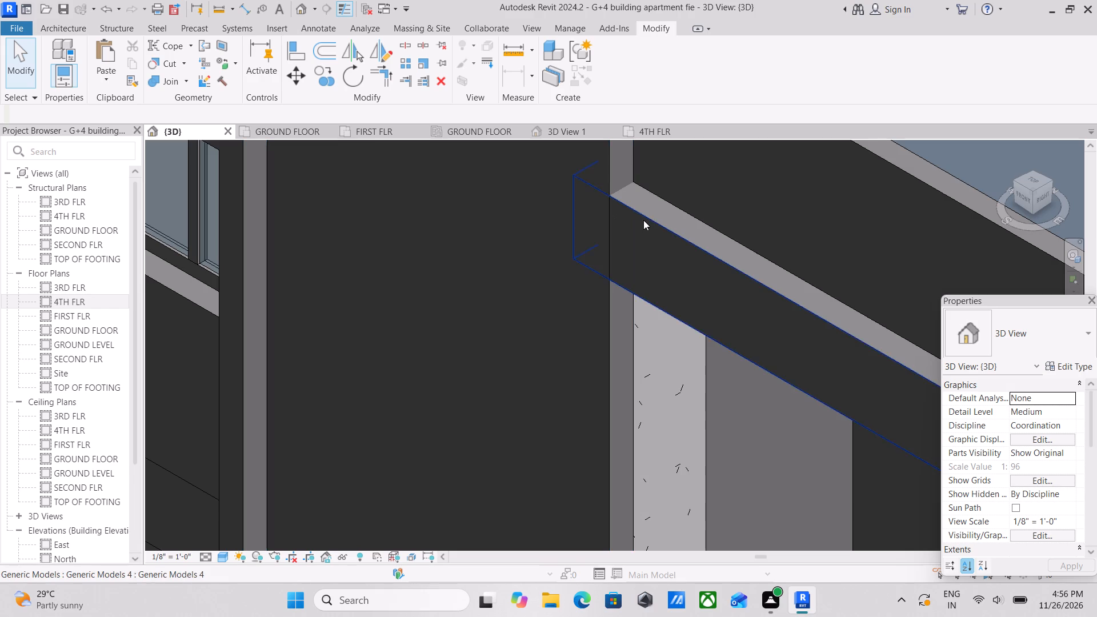
scroll(638, 222, down, 7)
middle_drag(666, 312, 698, 263)
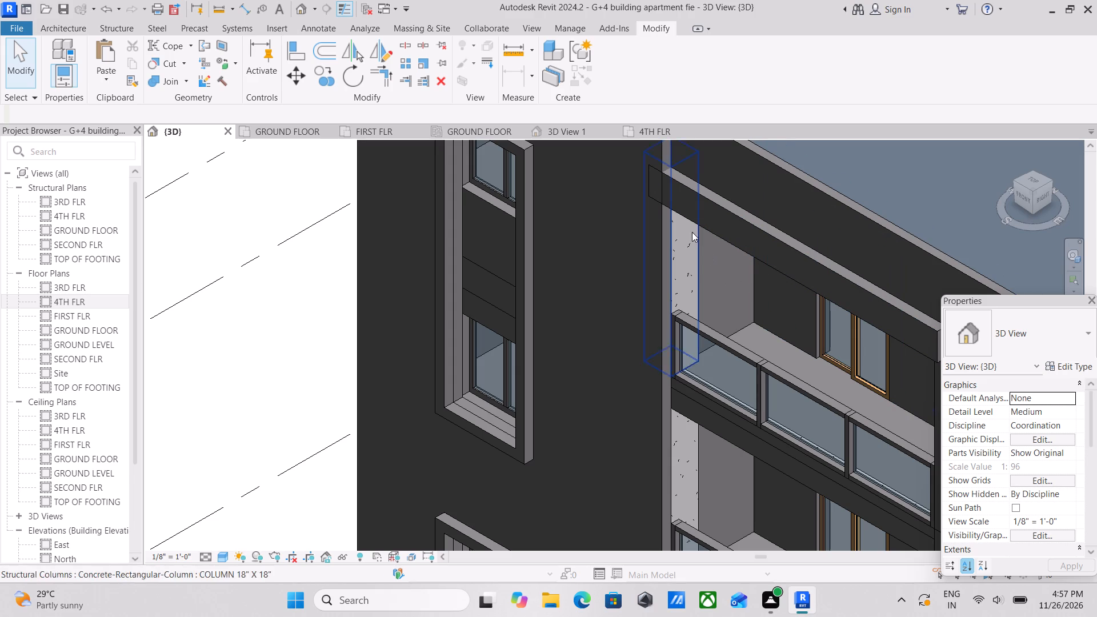
Examine the beams and slab edges at the lower balconies beside the accent wall, and the whole front facade.
middle_drag(709, 326, 759, 257)
scroll(760, 255, down, 2)
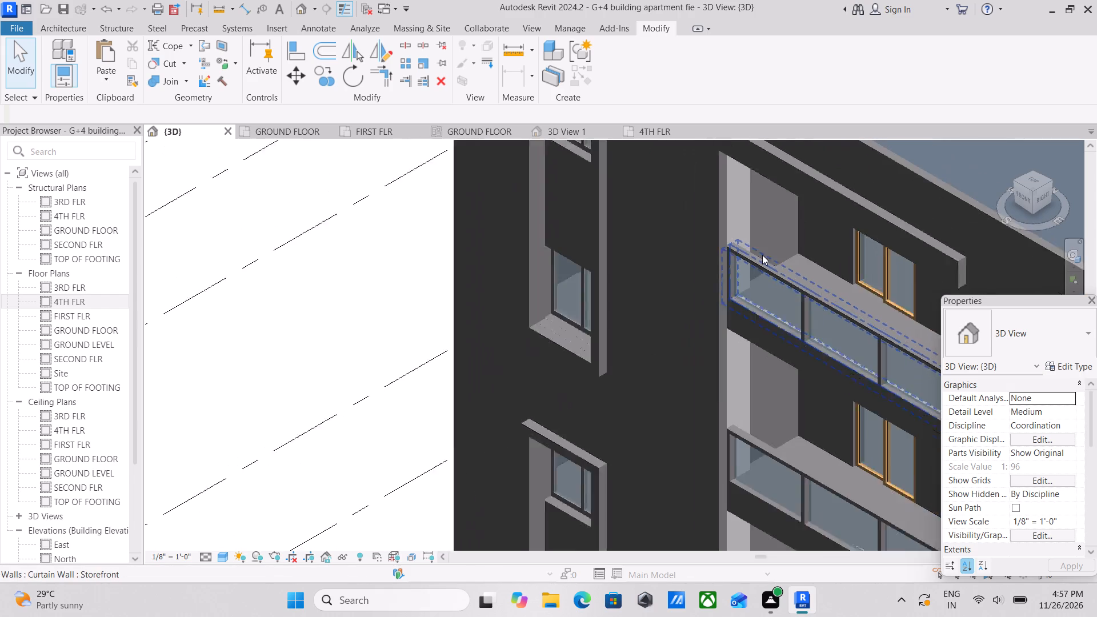
scroll(762, 255, down, 2)
middle_drag(776, 269, 788, 238)
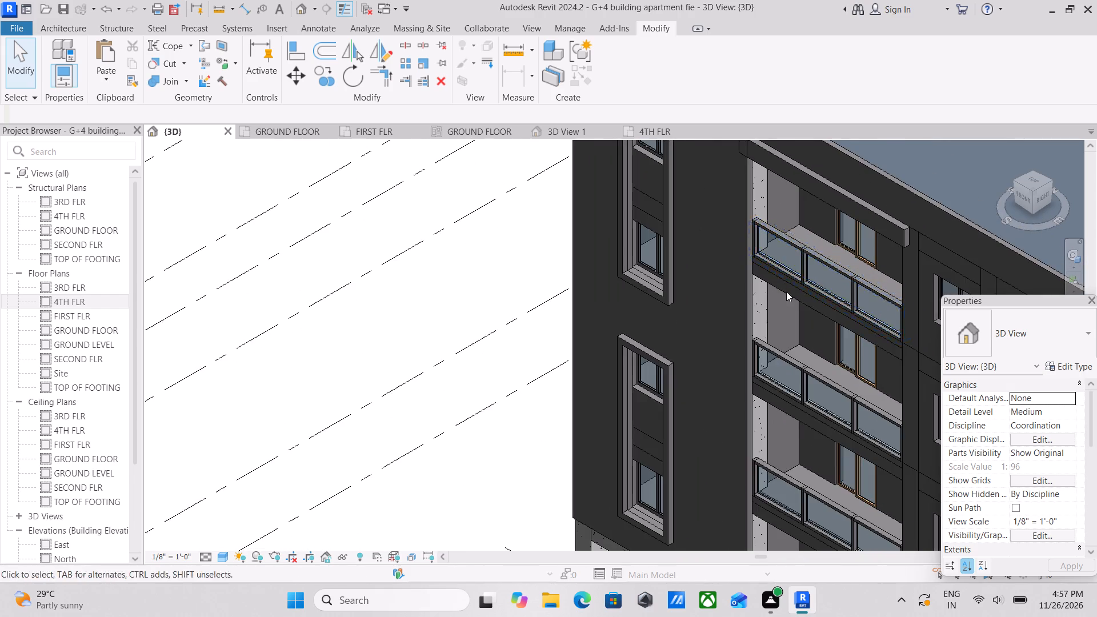
scroll(792, 294, up, 1)
middle_drag(792, 294, 808, 309)
scroll(812, 259, up, 2)
middle_drag(792, 312, 772, 286)
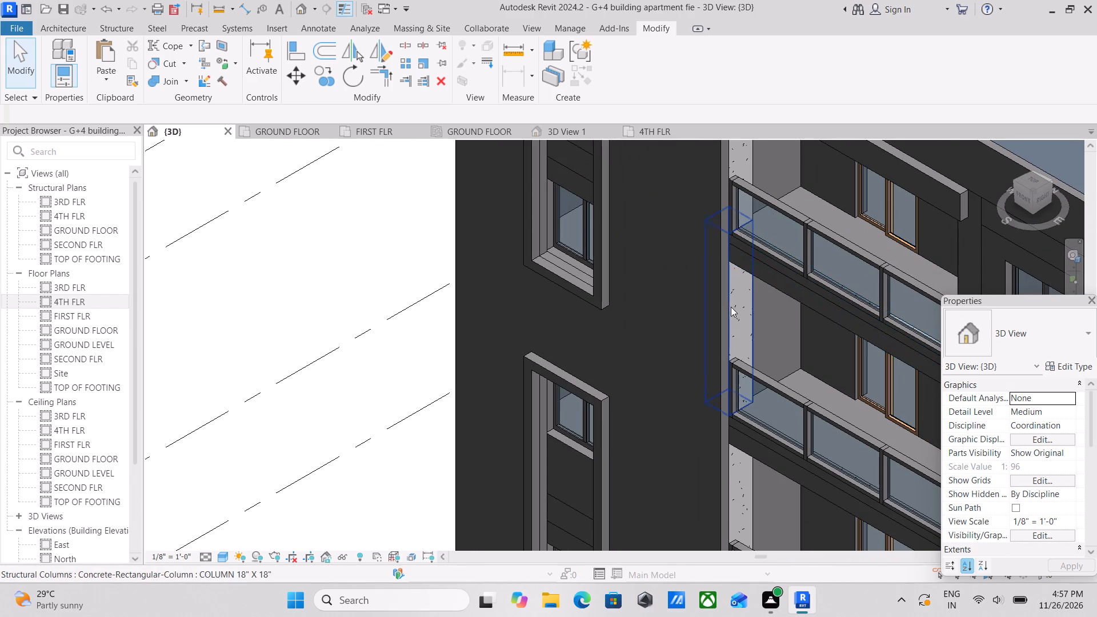
scroll(731, 307, up, 2)
scroll(766, 280, down, 1)
middle_drag(766, 280, 656, 310)
scroll(627, 265, up, 3)
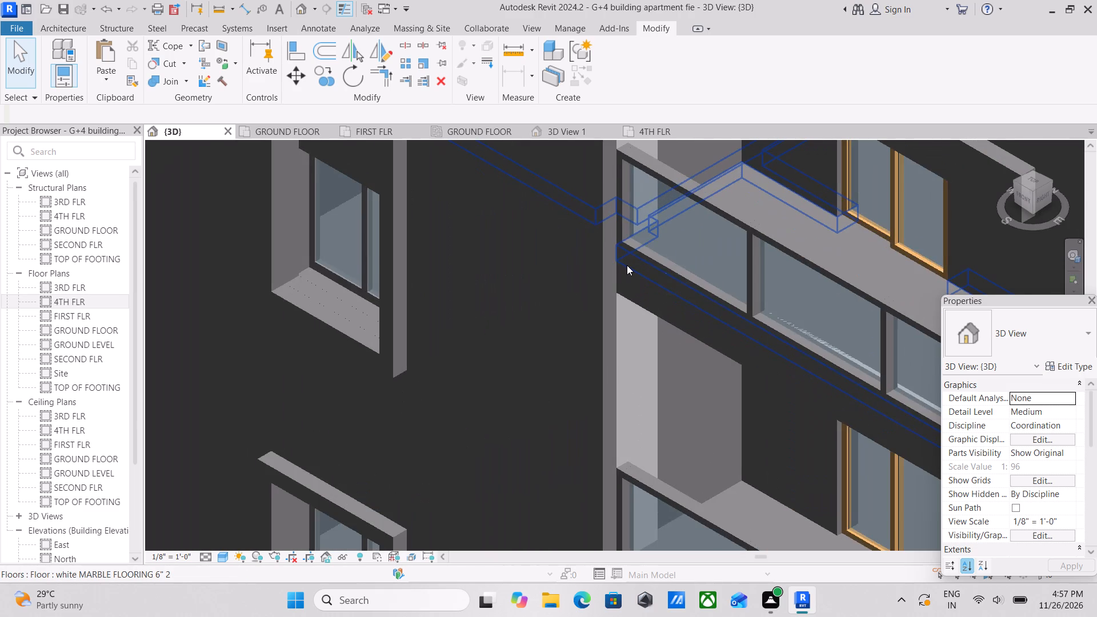
scroll(627, 265, up, 2)
scroll(627, 265, down, 1)
middle_drag(627, 265, 411, 277)
scroll(526, 355, down, 2)
middle_drag(529, 354, 545, 277)
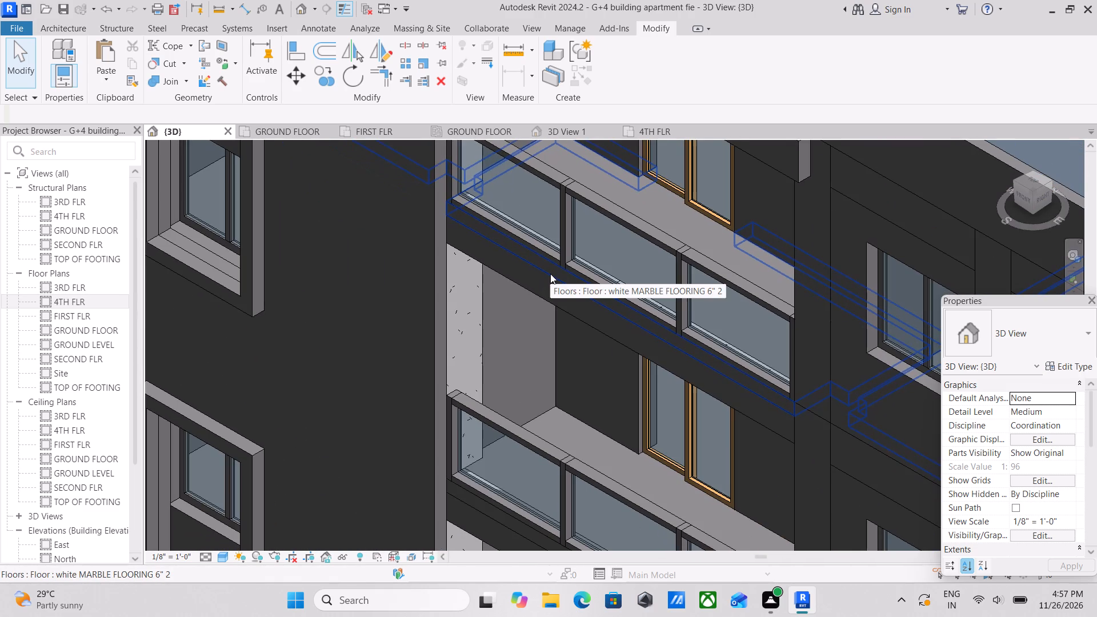
scroll(551, 274, down, 2)
middle_drag(745, 342, 811, 343)
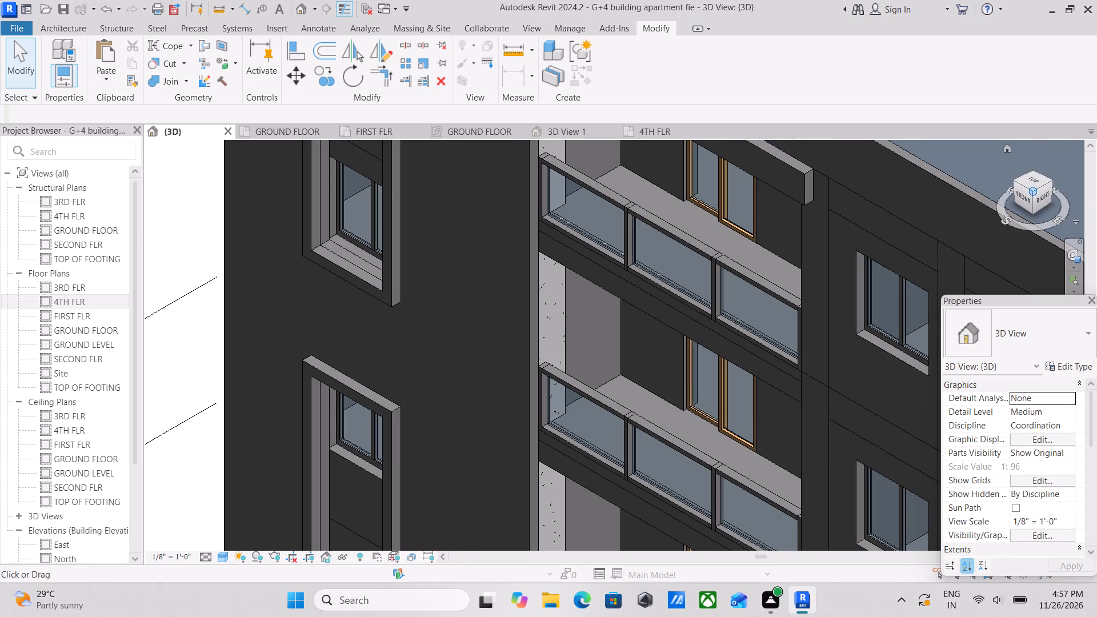
click(1034, 192)
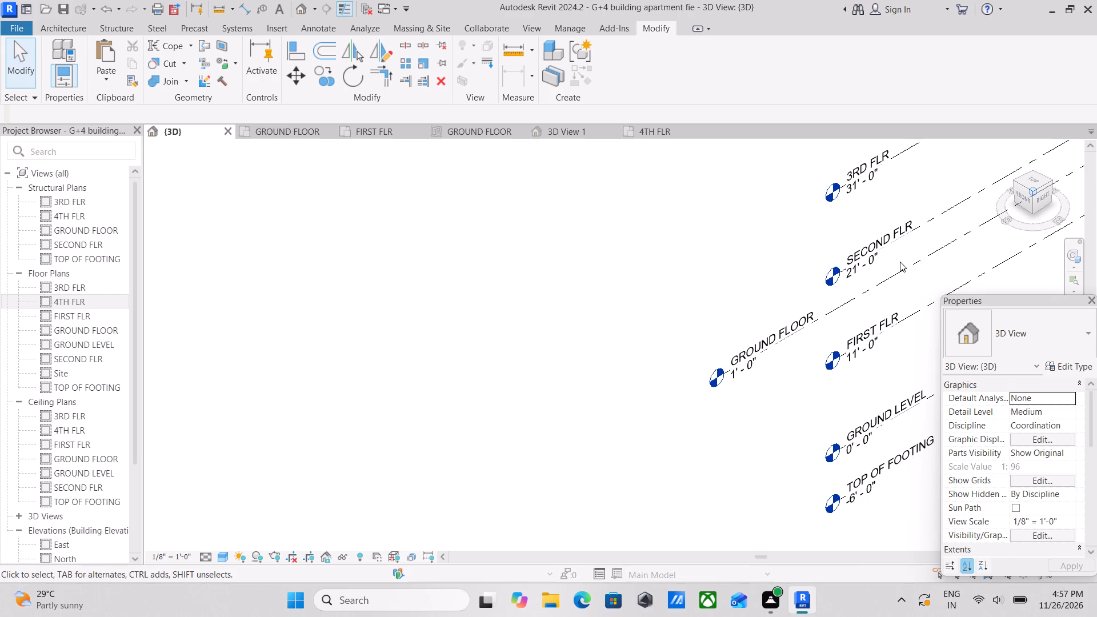
scroll(975, 261, up, 1)
scroll(771, 360, up, 1)
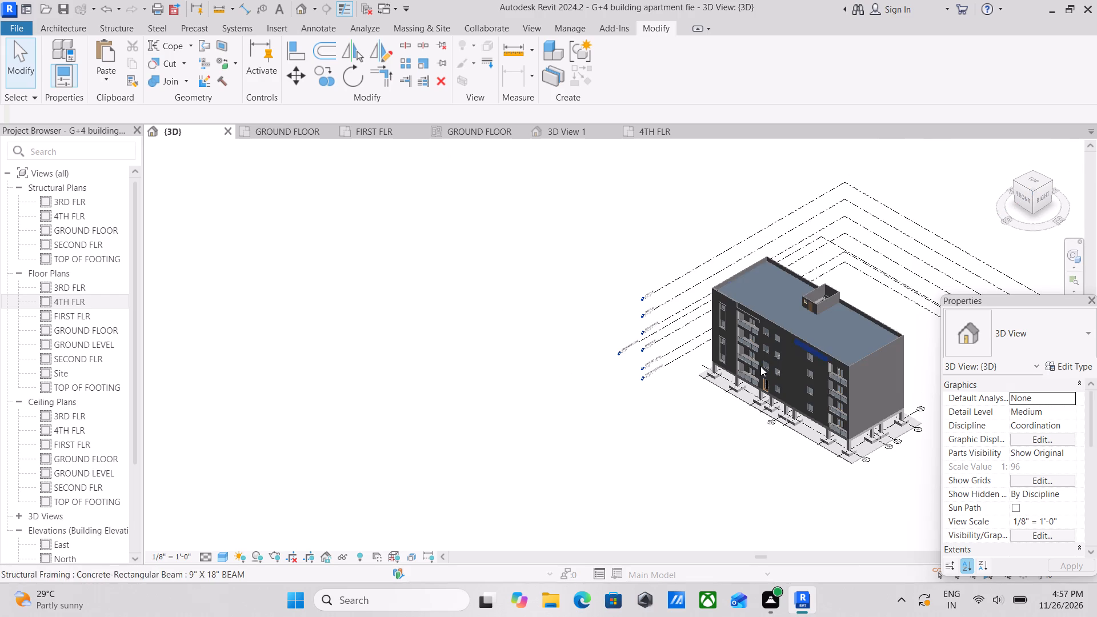
scroll(760, 366, up, 1)
scroll(525, 341, up, 4)
scroll(480, 376, up, 3)
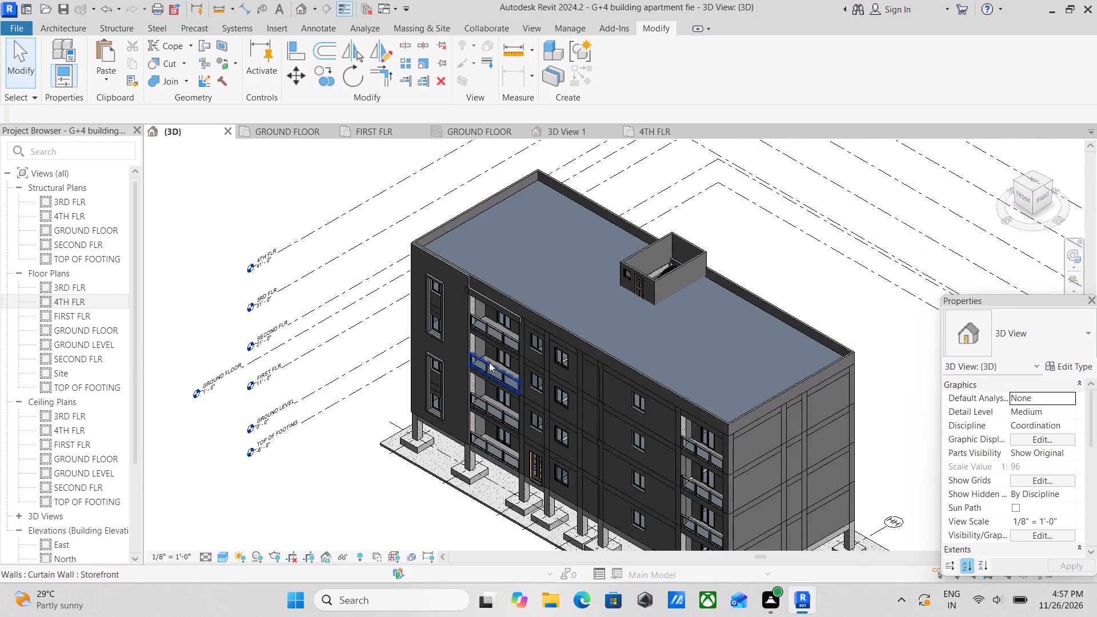
Examine the balconies beside the accent wall and the top-floor beam cover from the front-right corner of the building.
scroll(490, 361, up, 2)
scroll(578, 311, up, 2)
scroll(550, 362, up, 1)
middle_drag(551, 363, 766, 338)
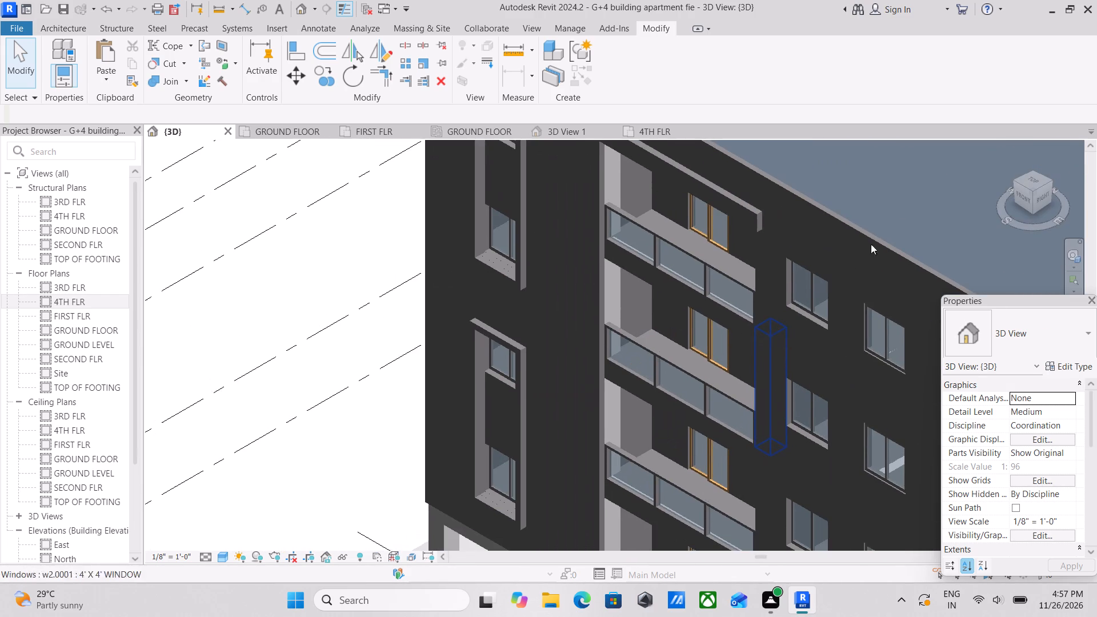
click(1033, 192)
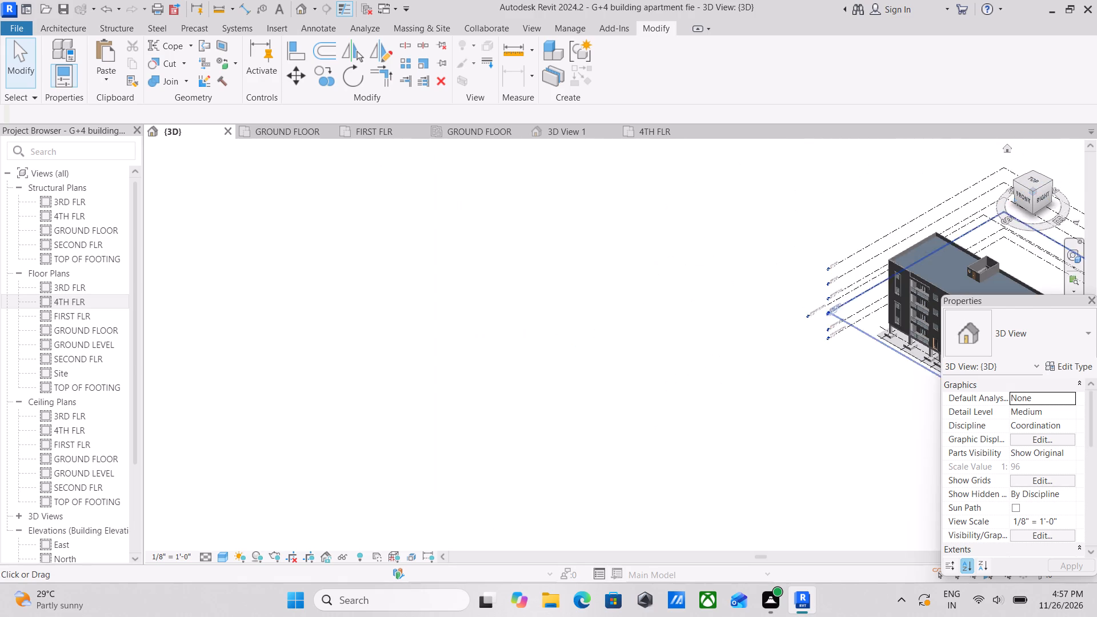
scroll(511, 395, up, 3)
scroll(560, 331, up, 3)
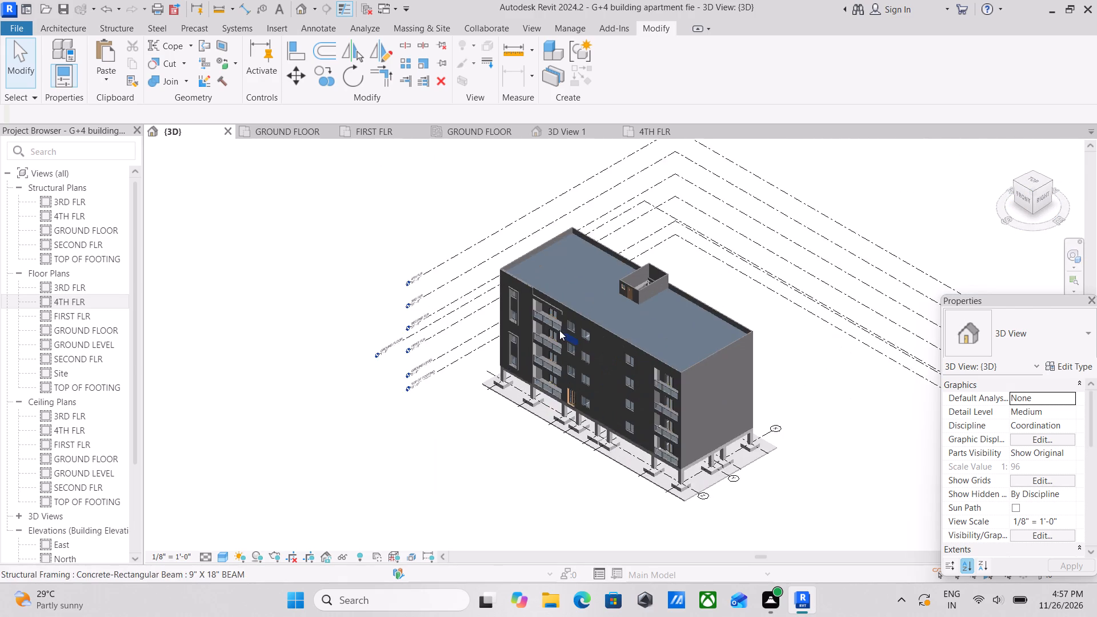
scroll(559, 330, up, 6)
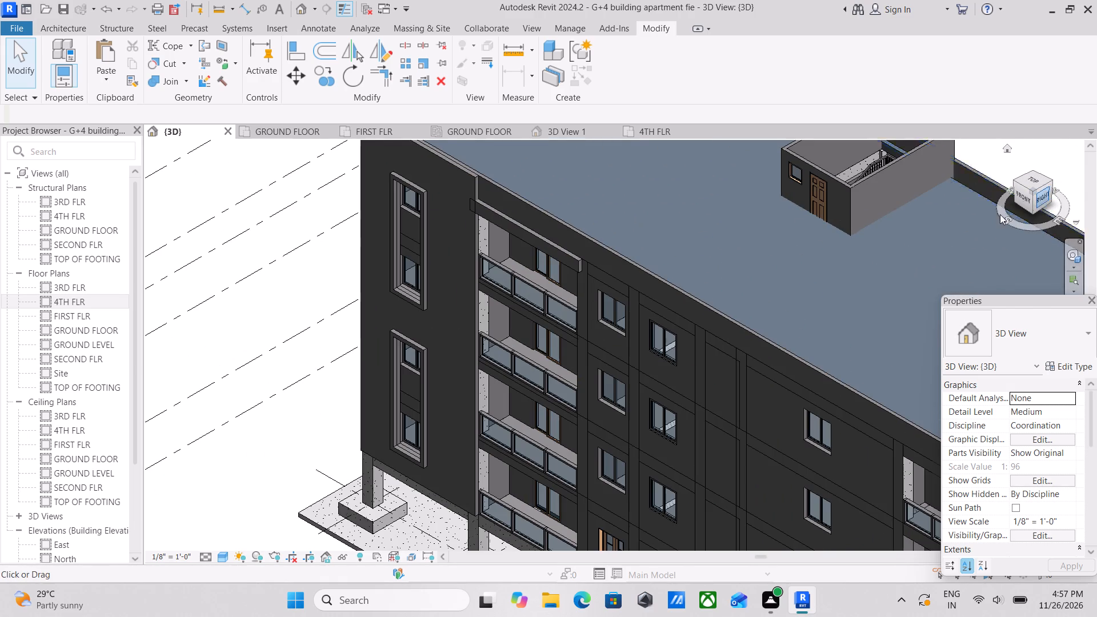
Examine the top-floor beam cover and the uncovered balcony beams below it from the front-left corner of the building.
click(1013, 180)
scroll(911, 297, up, 2)
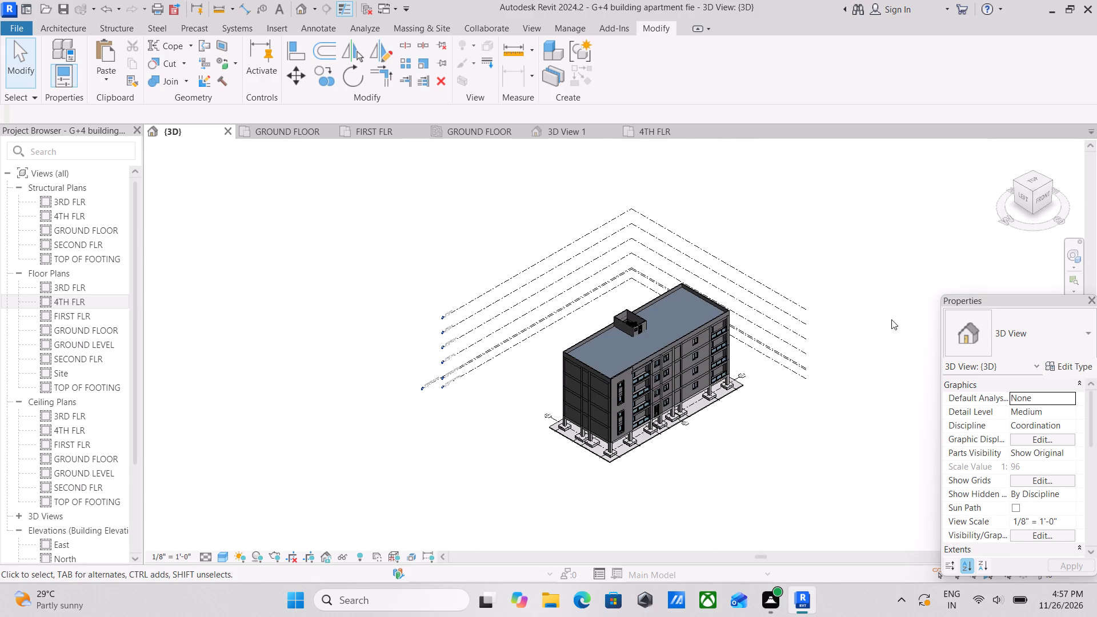
scroll(710, 376, up, 3)
scroll(631, 395, up, 4)
scroll(576, 372, up, 4)
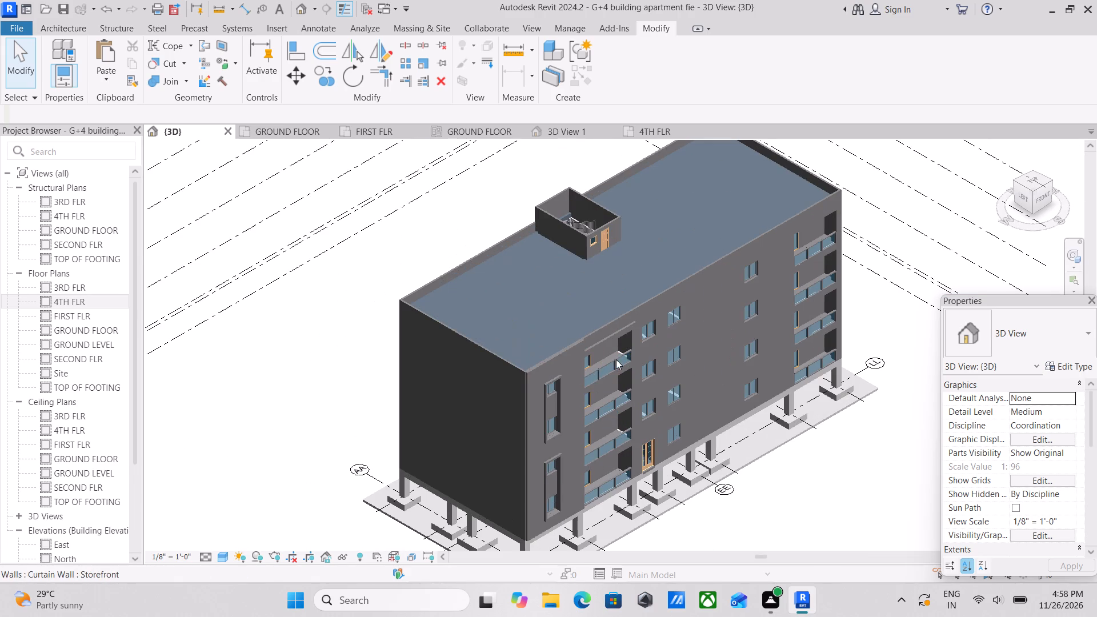
scroll(616, 359, up, 7)
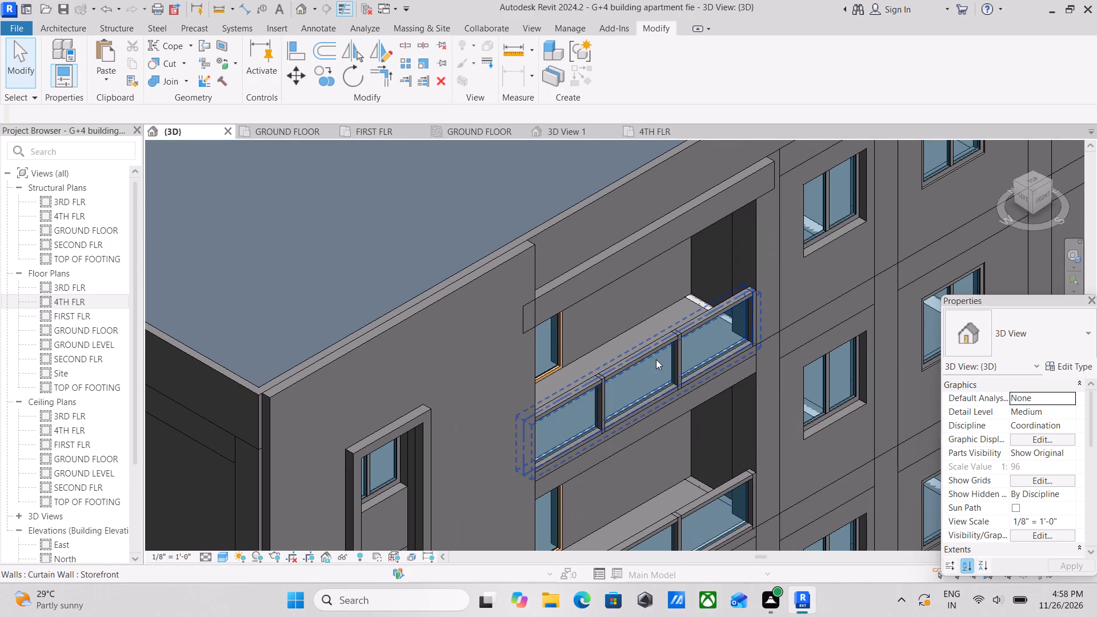
scroll(659, 360, down, 2)
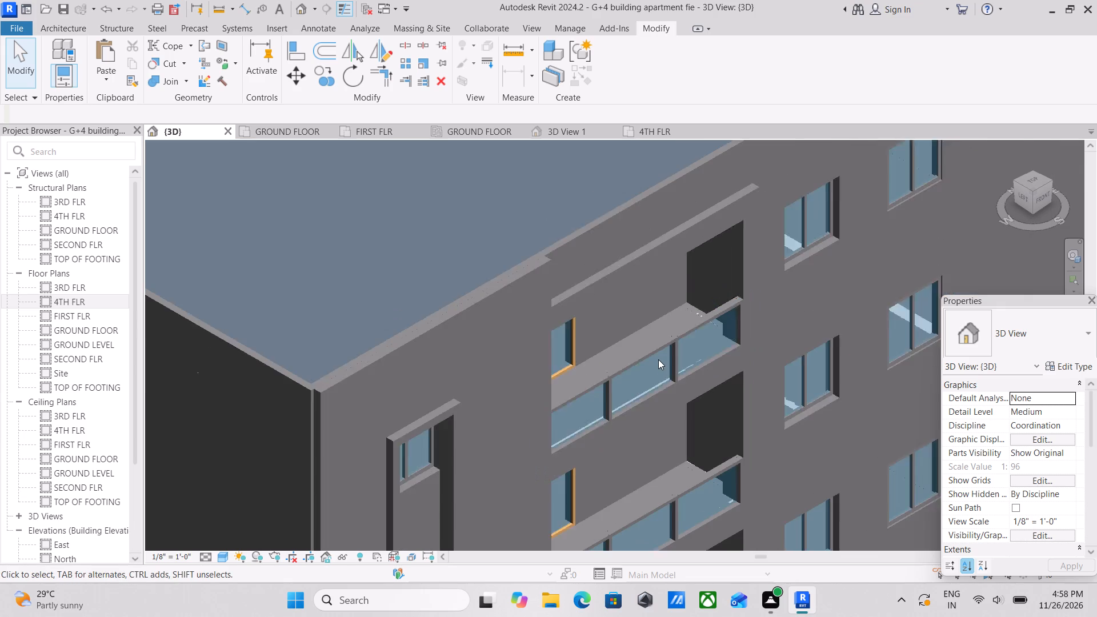
scroll(680, 350, down, 1)
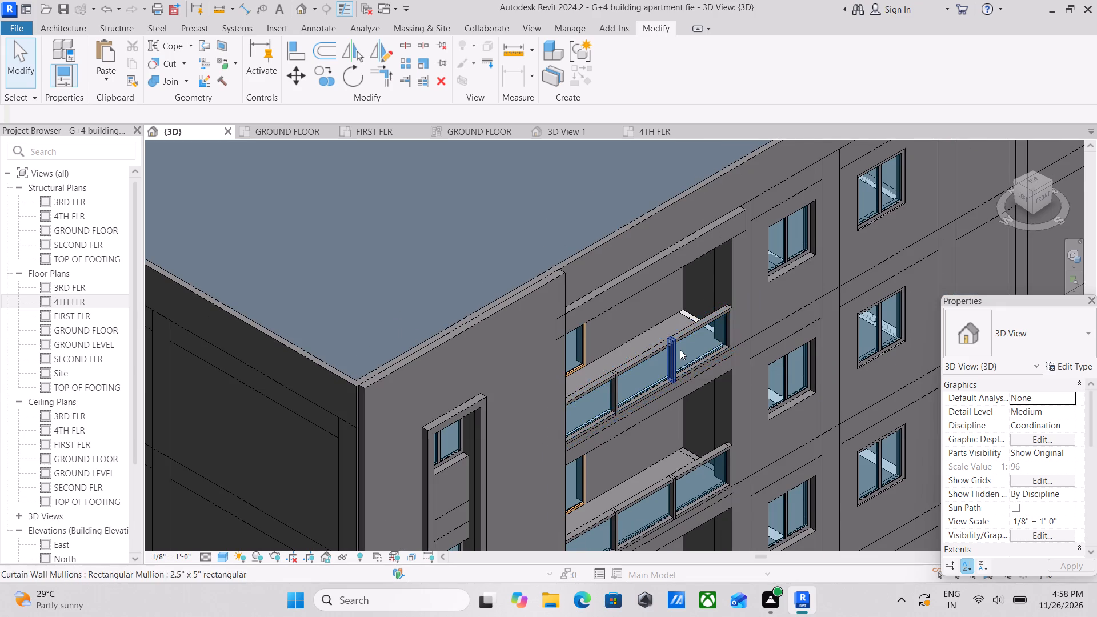
scroll(680, 350, down, 1)
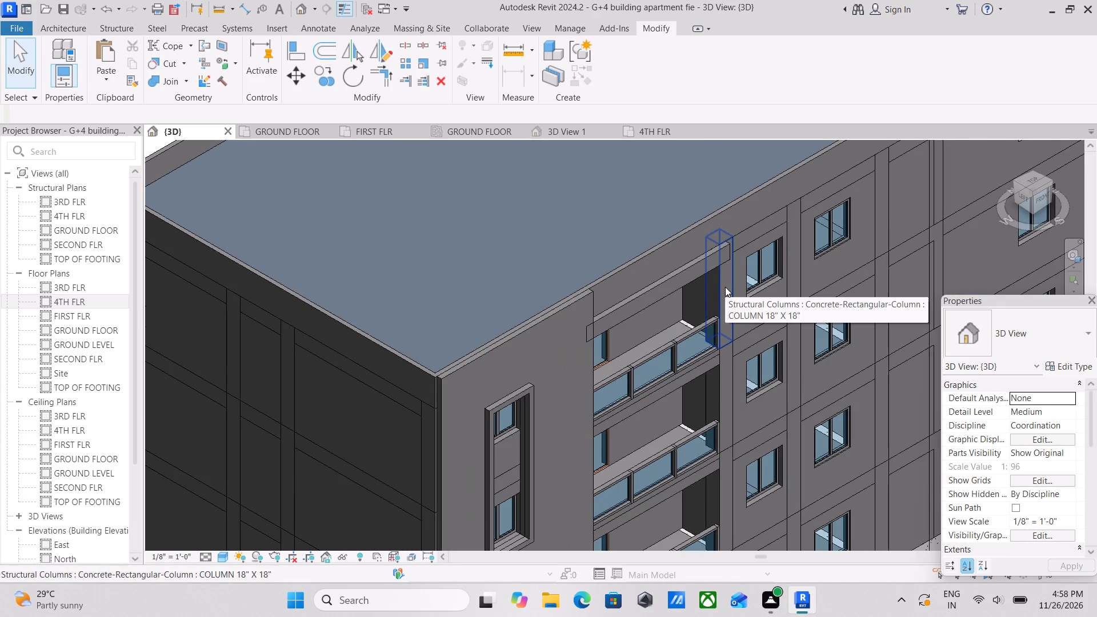
scroll(728, 286, down, 1)
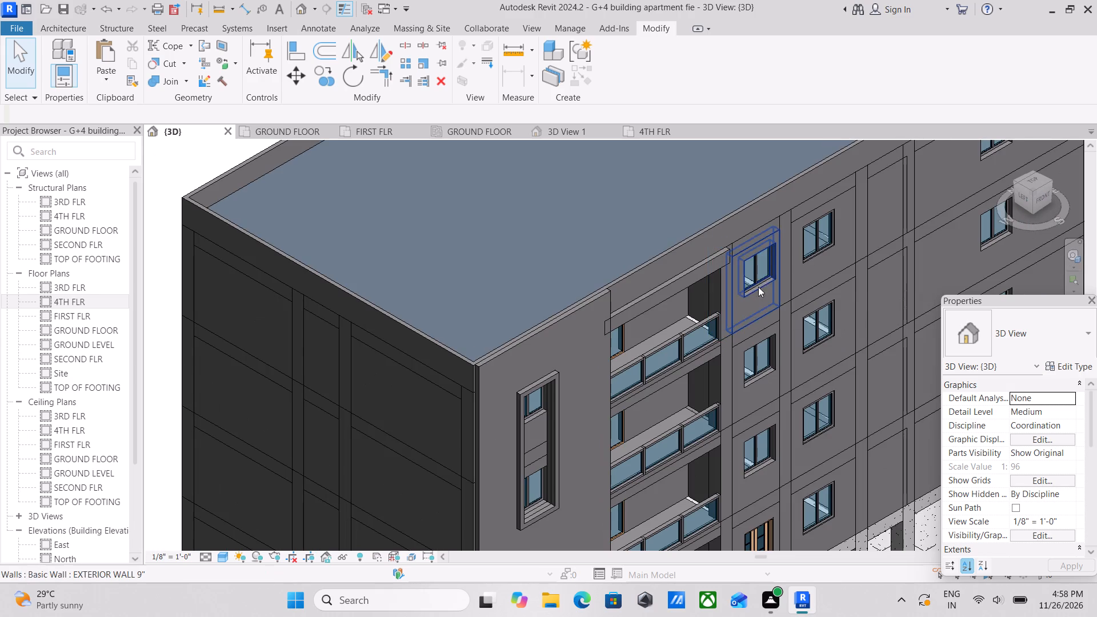
scroll(667, 392, up, 2)
middle_drag(664, 391, 674, 361)
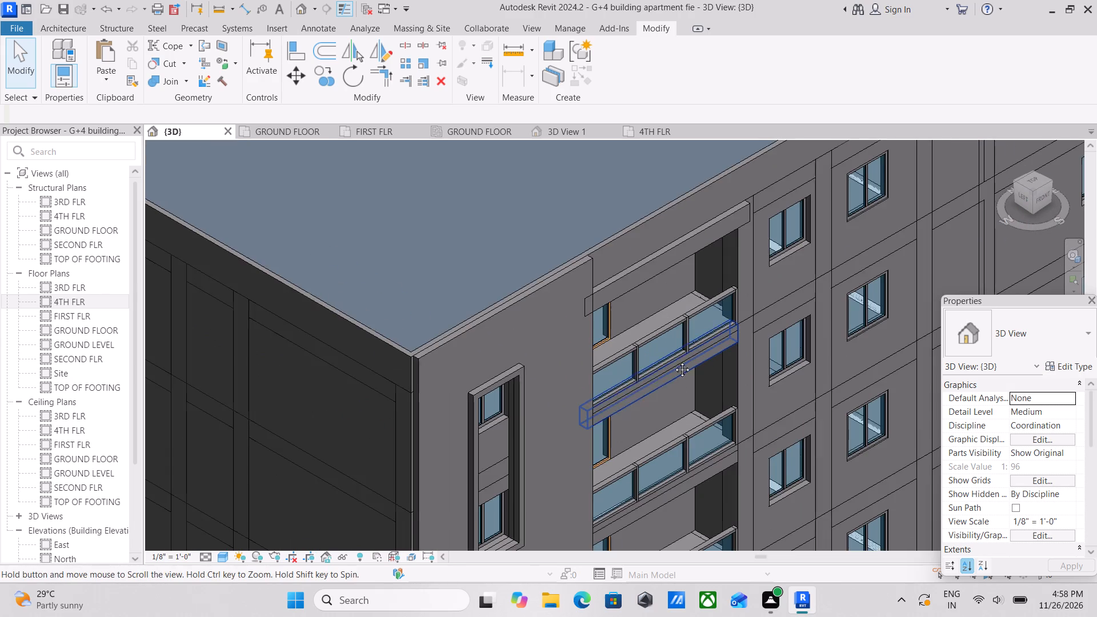
middle_drag(674, 361, 682, 273)
scroll(682, 331, down, 1)
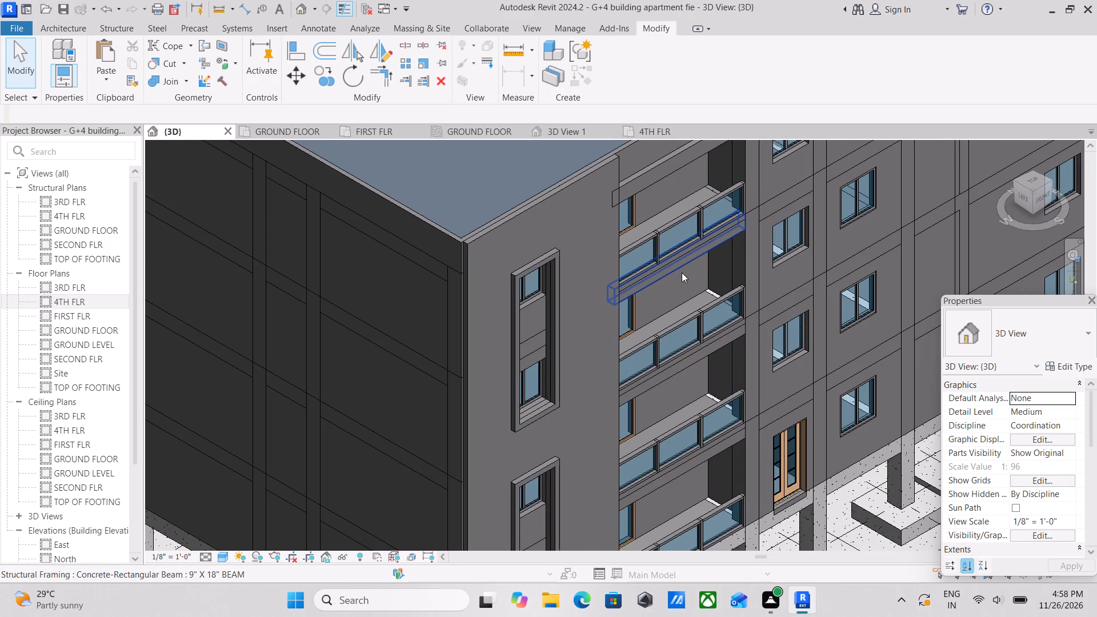
scroll(682, 273, down, 1)
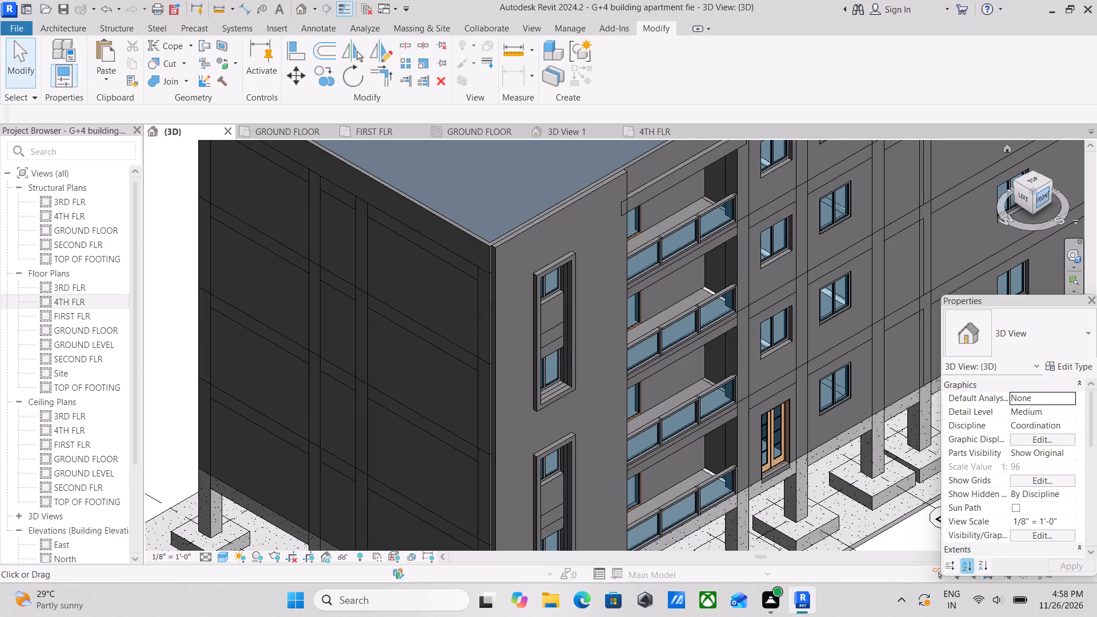
Face the 3D model from the front at the balconies beside the accent wall and set the visual style to Hidden Line.
click(1040, 198)
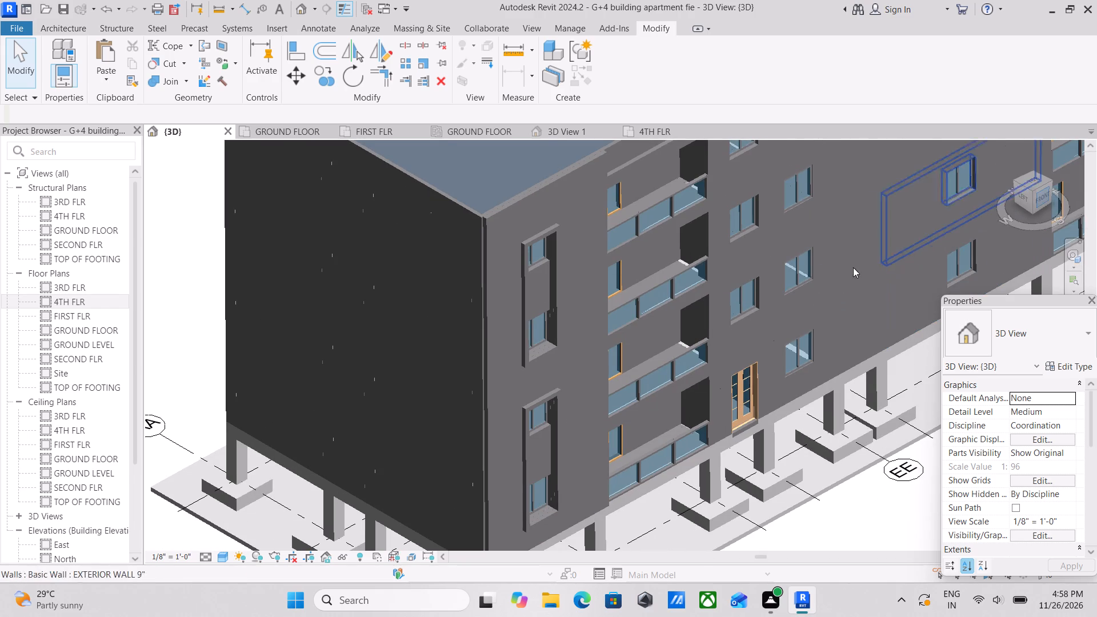
scroll(620, 339, up, 2)
scroll(506, 342, up, 7)
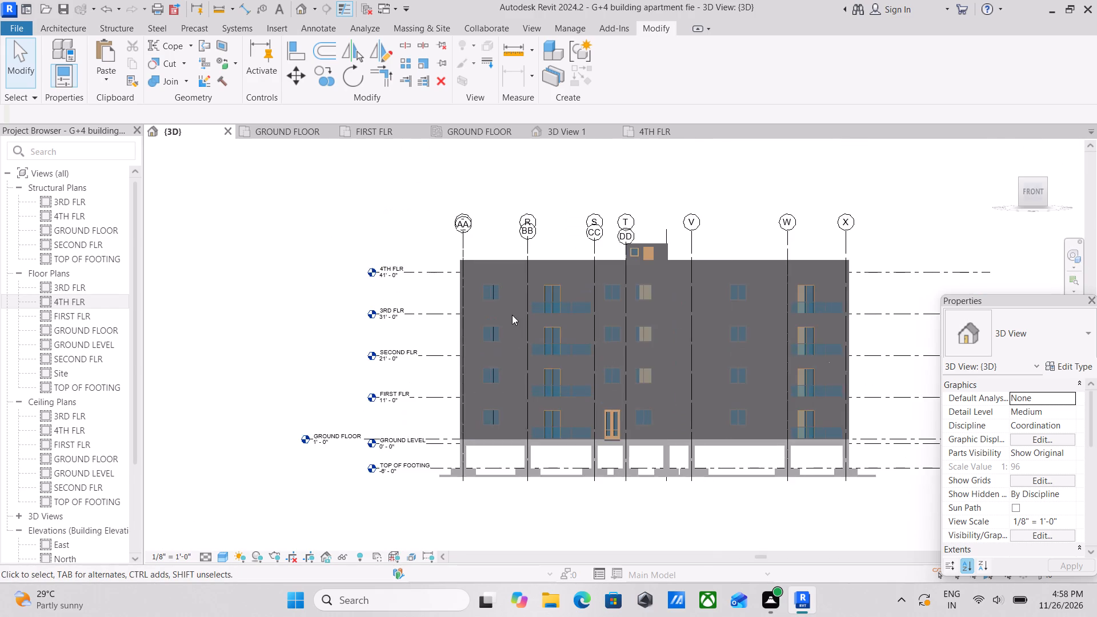
scroll(512, 315, up, 1)
scroll(533, 412, up, 3)
middle_drag(566, 415, 564, 270)
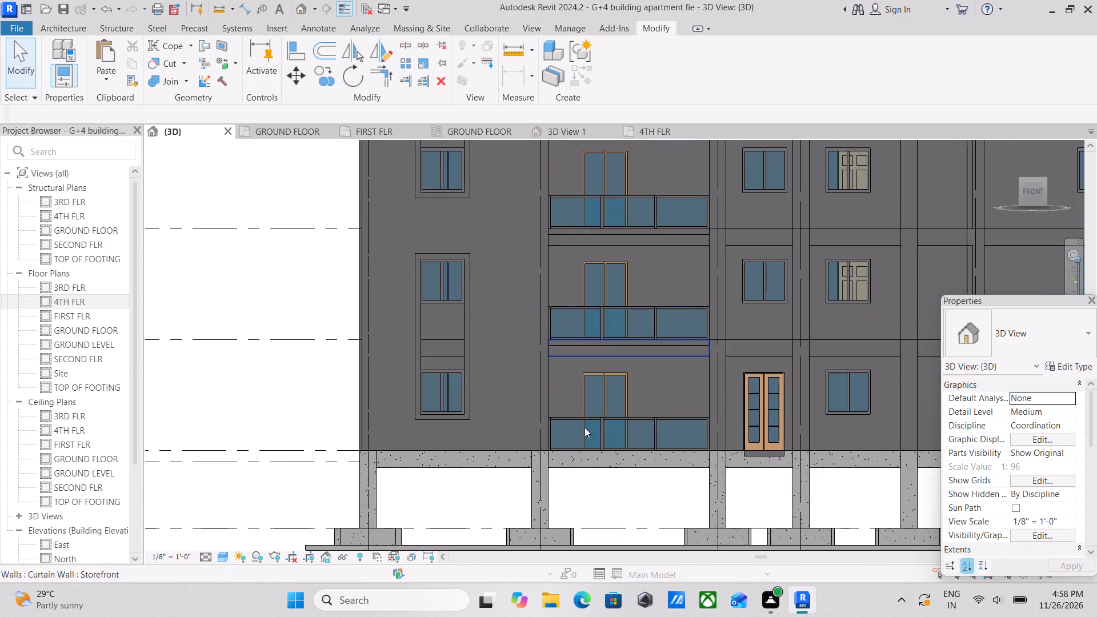
scroll(594, 439, up, 1)
middle_drag(600, 447, 611, 596)
middle_drag(616, 324, 610, 515)
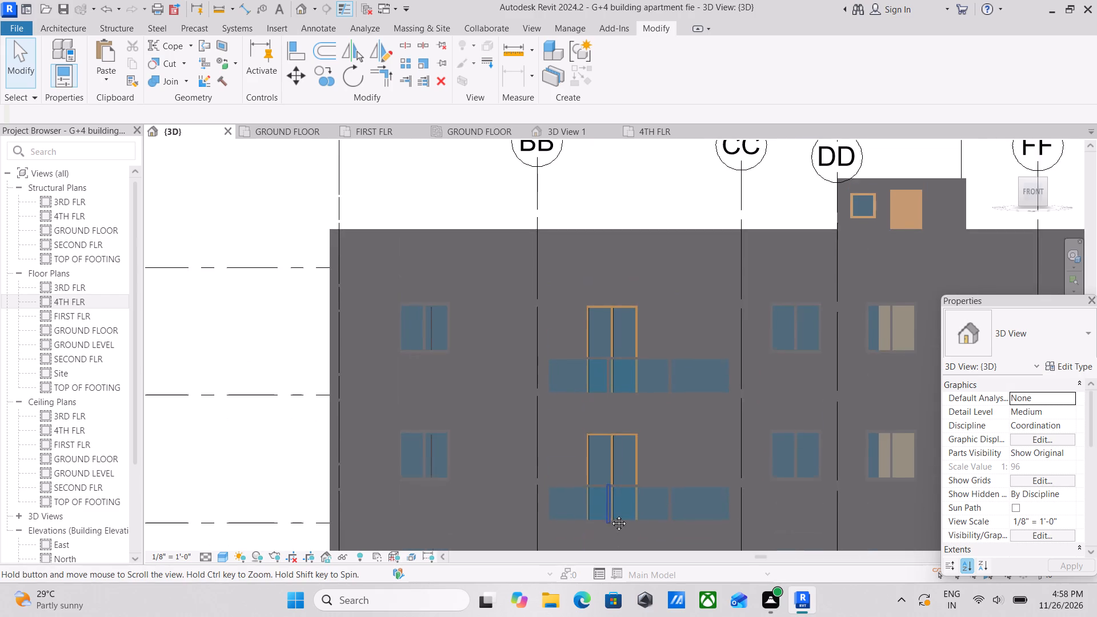
middle_drag(610, 515, 607, 516)
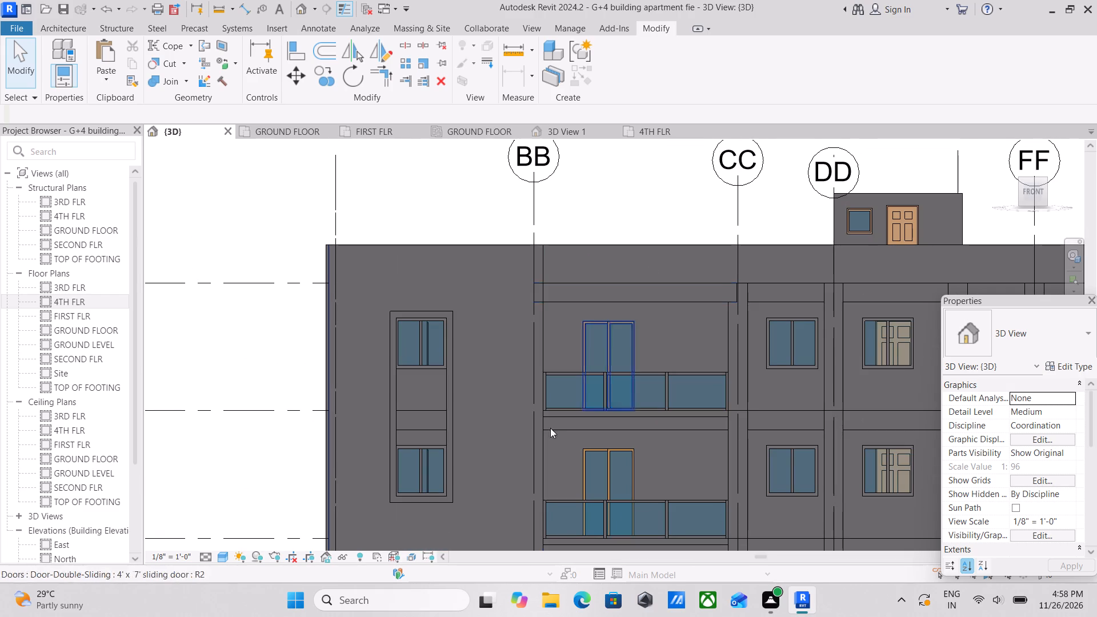
click(219, 559)
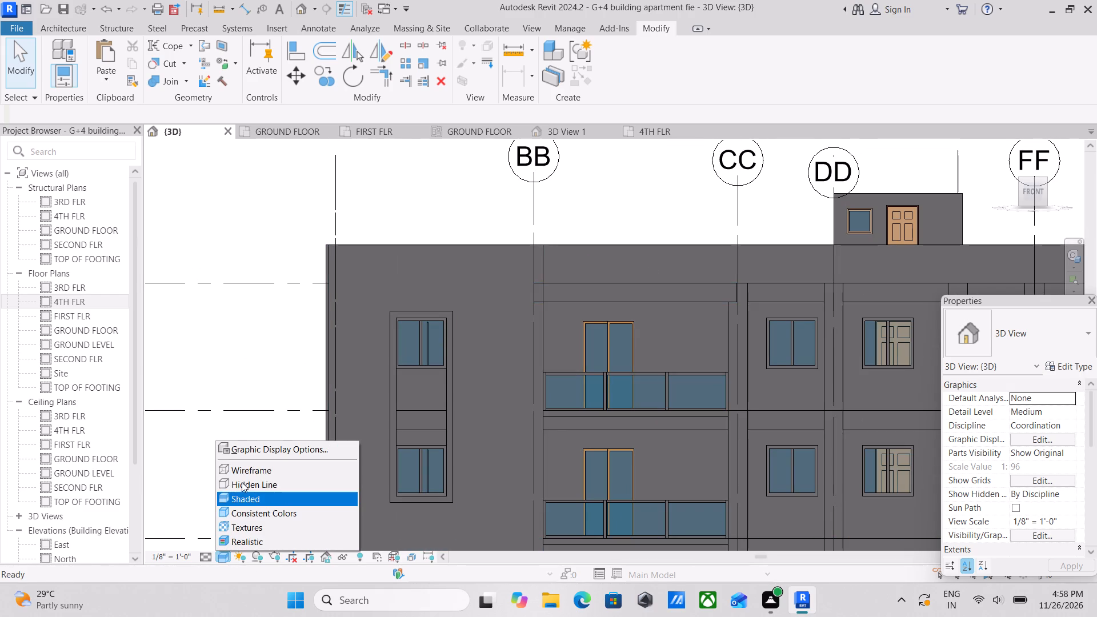
click(243, 483)
Examine the balcony beam edges between gridlines BB and CC in the front view, comparing them with the top-floor beam cover.
middle_drag(577, 375, 575, 309)
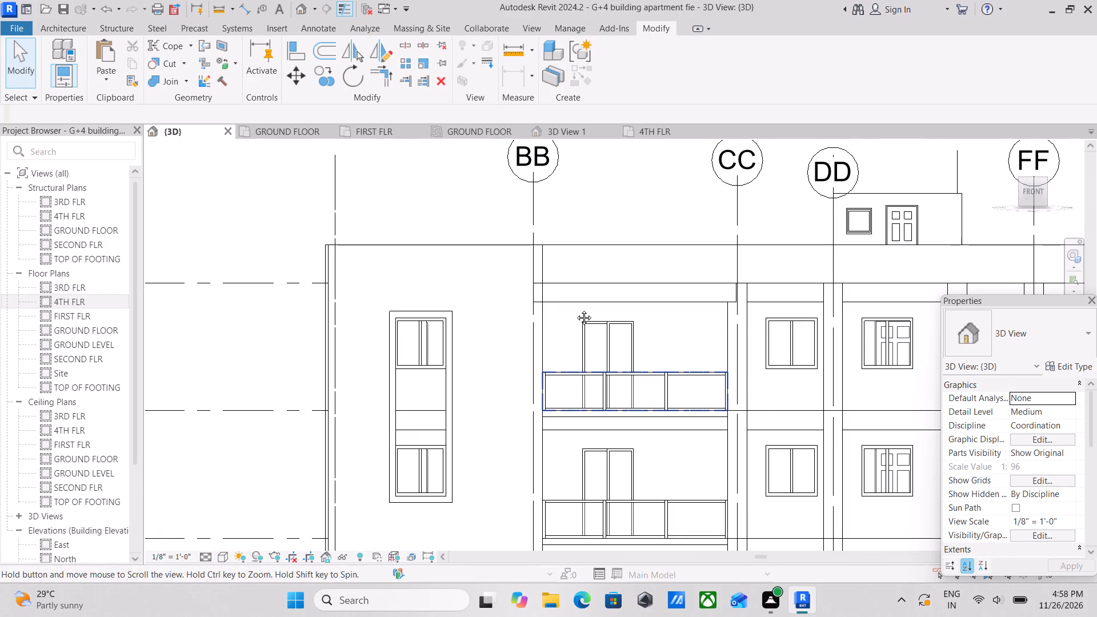
middle_drag(575, 309, 573, 267)
middle_drag(568, 343, 578, 297)
middle_drag(611, 362, 619, 342)
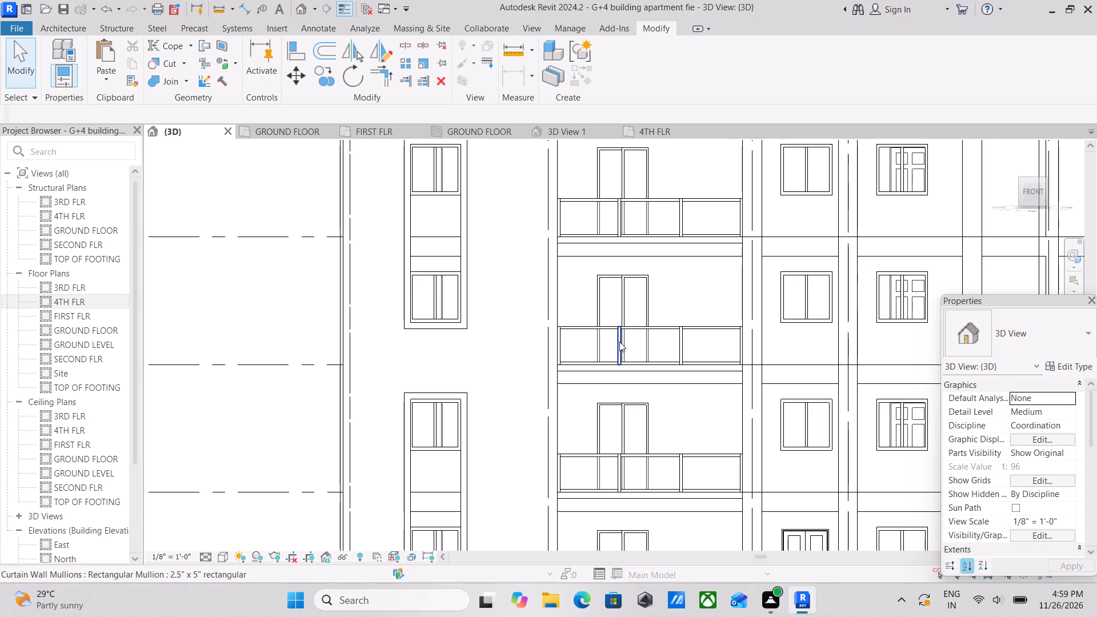
middle_drag(583, 314, 622, 405)
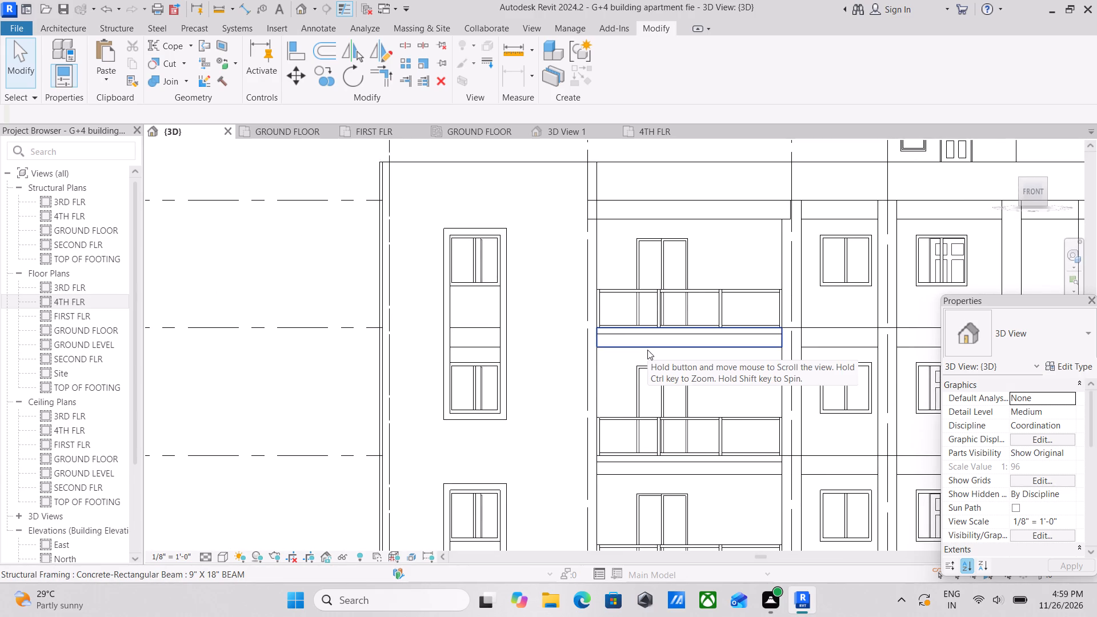
scroll(635, 310, up, 2)
middle_drag(682, 351, 682, 354)
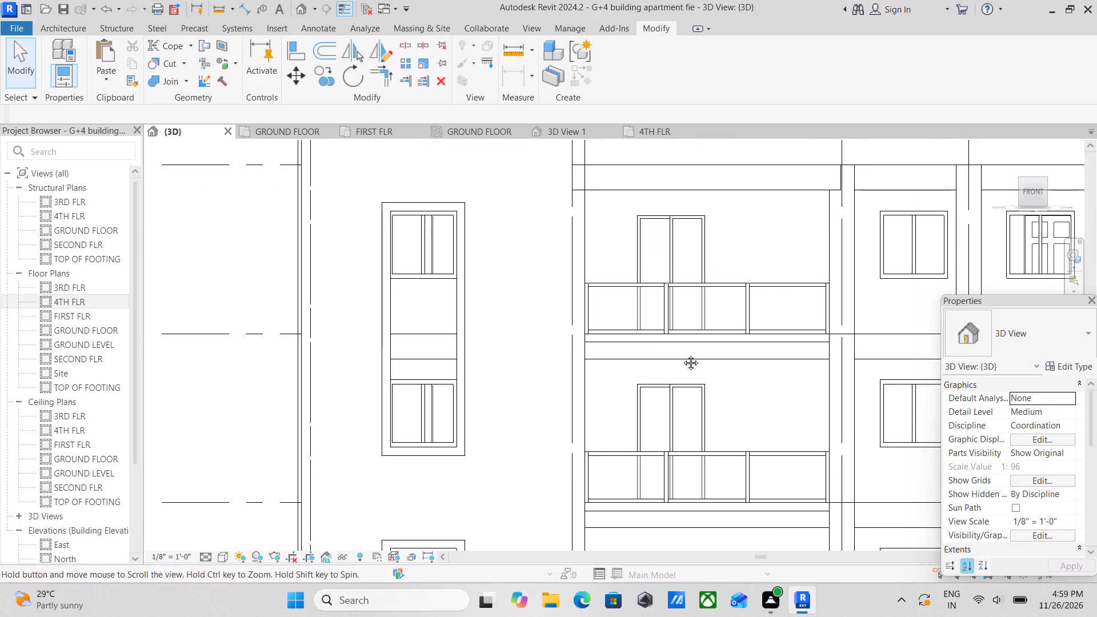
middle_drag(682, 354, 697, 379)
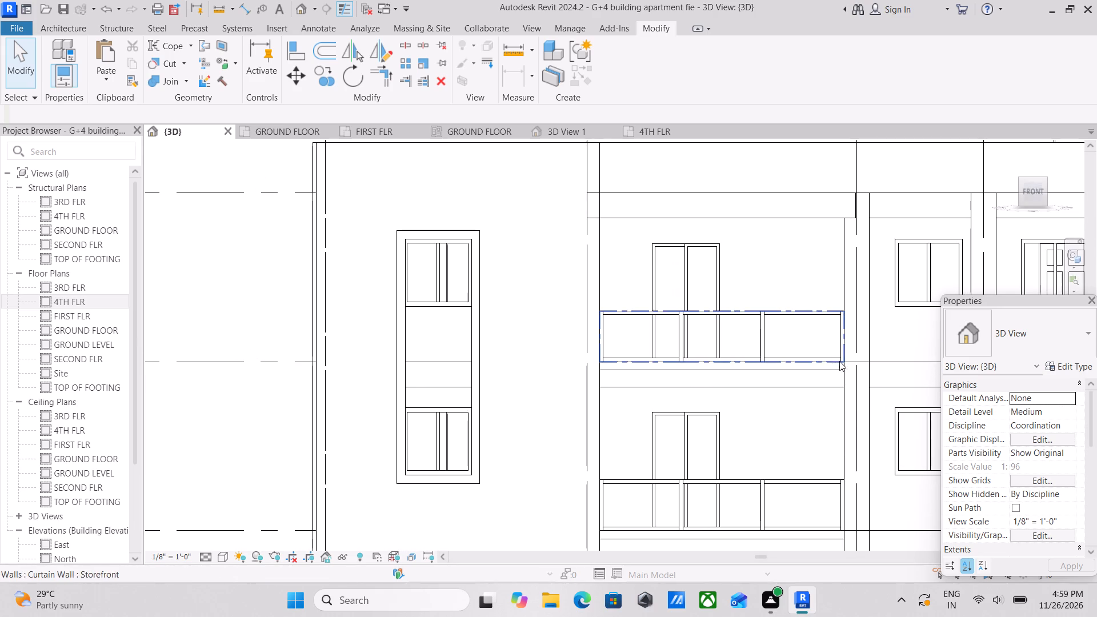
click(838, 220)
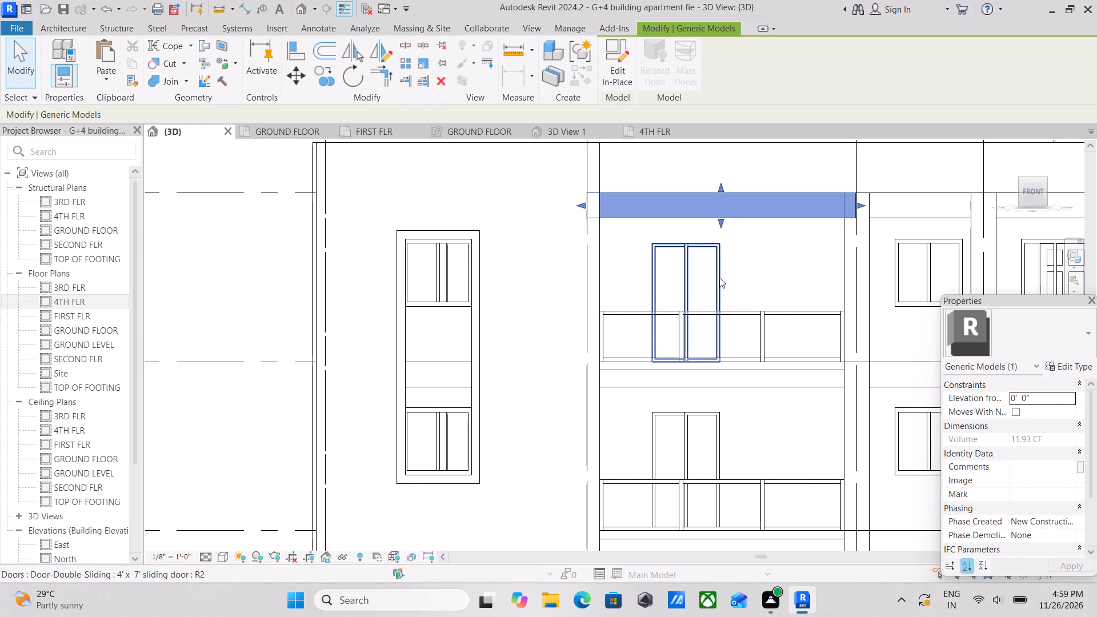
middle_drag(719, 278, 756, 269)
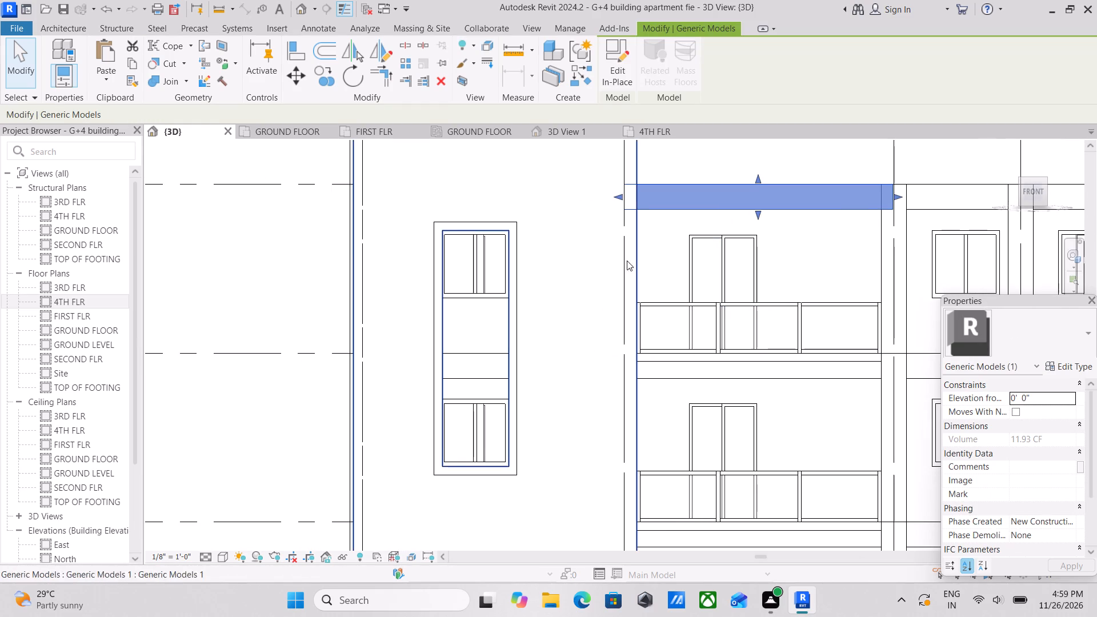
key(Escape)
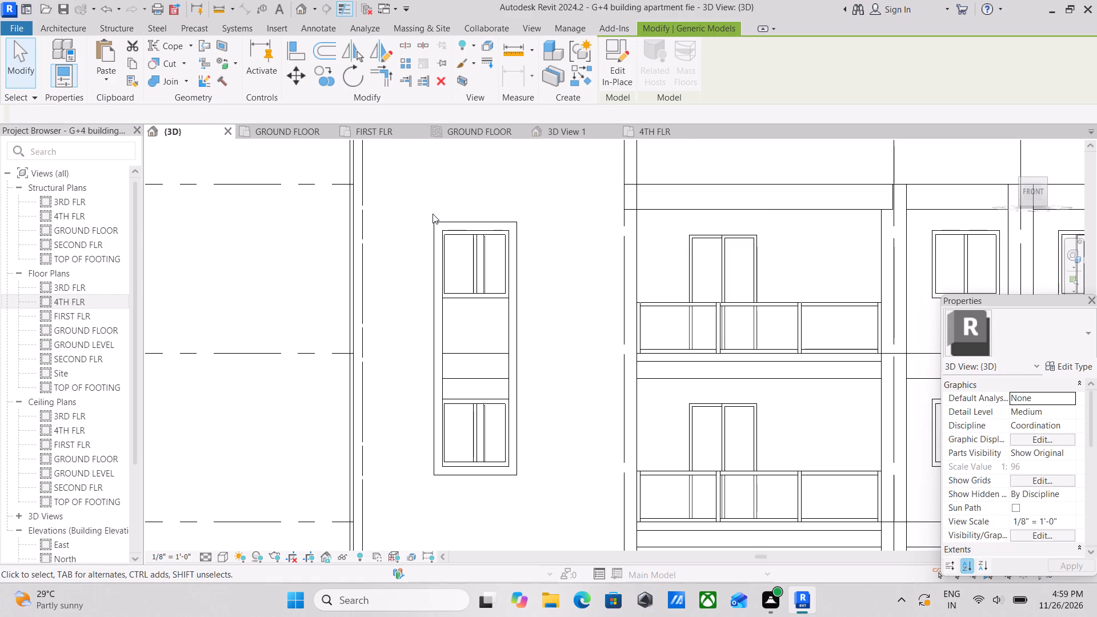
Start an in-place component in the Generic Models category, keeping the suggested name.
click(66, 23)
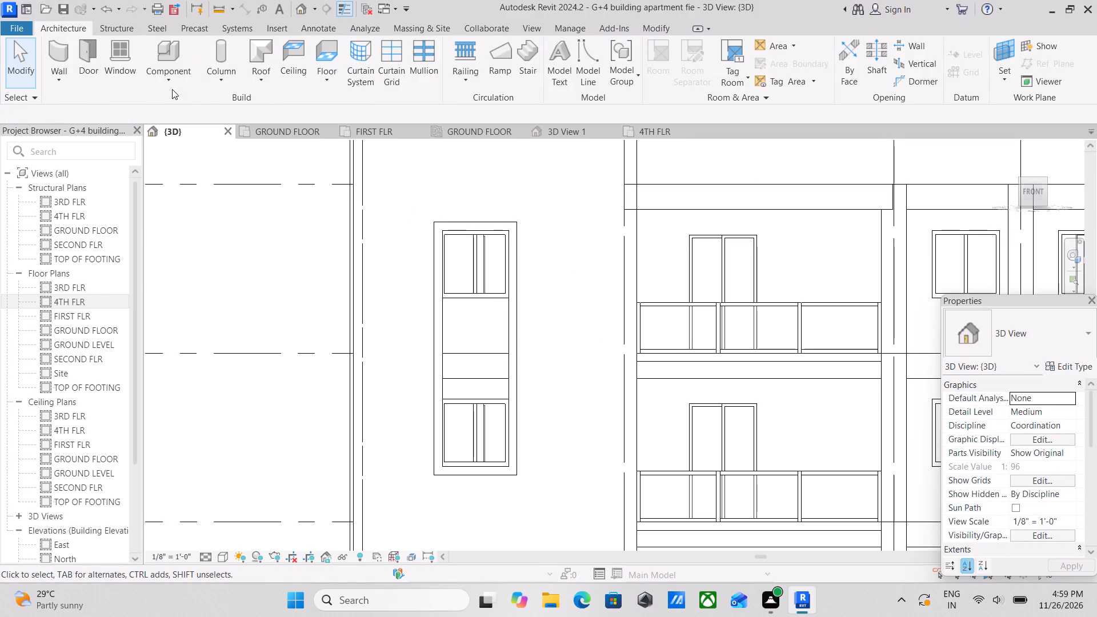
click(176, 82)
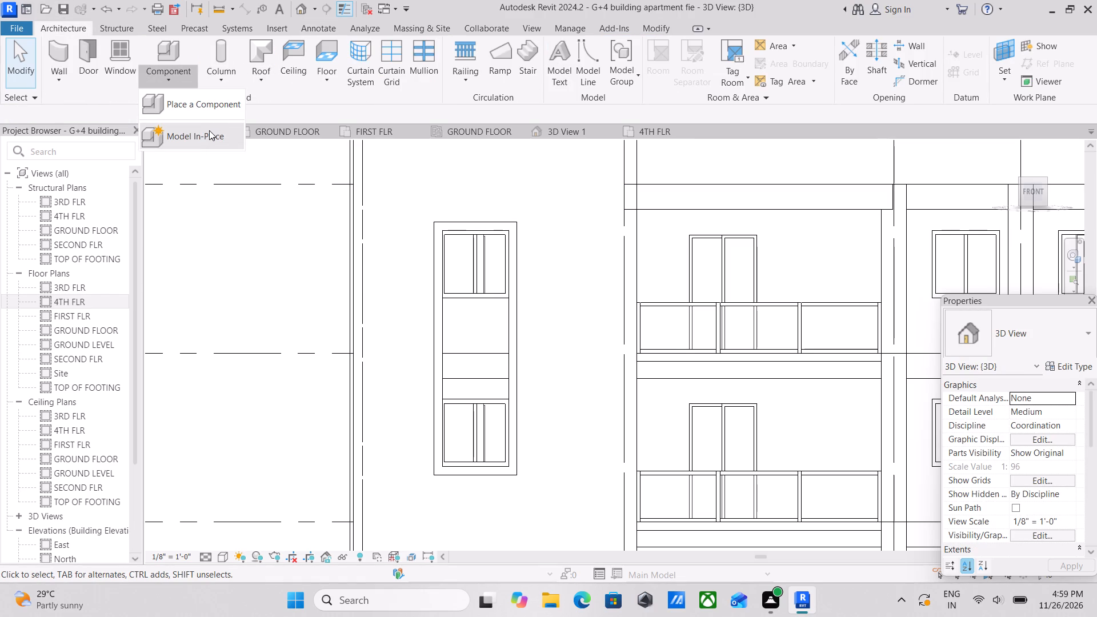
click(211, 136)
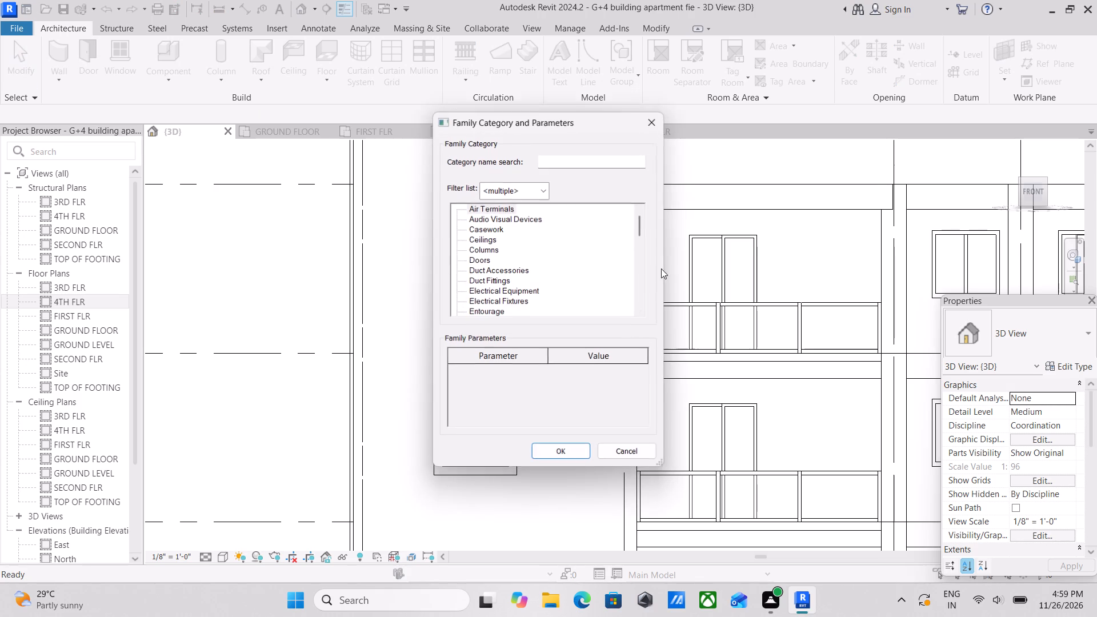
scroll(431, 256, down, 3)
scroll(491, 259, down, 5)
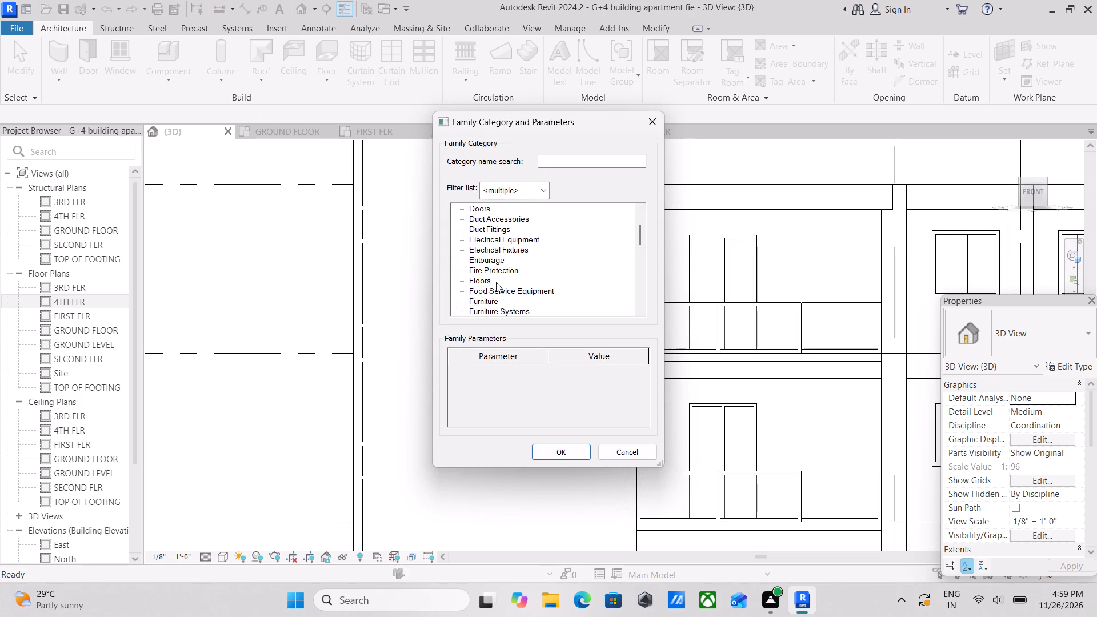
scroll(496, 282, down, 2)
scroll(477, 271, up, 1)
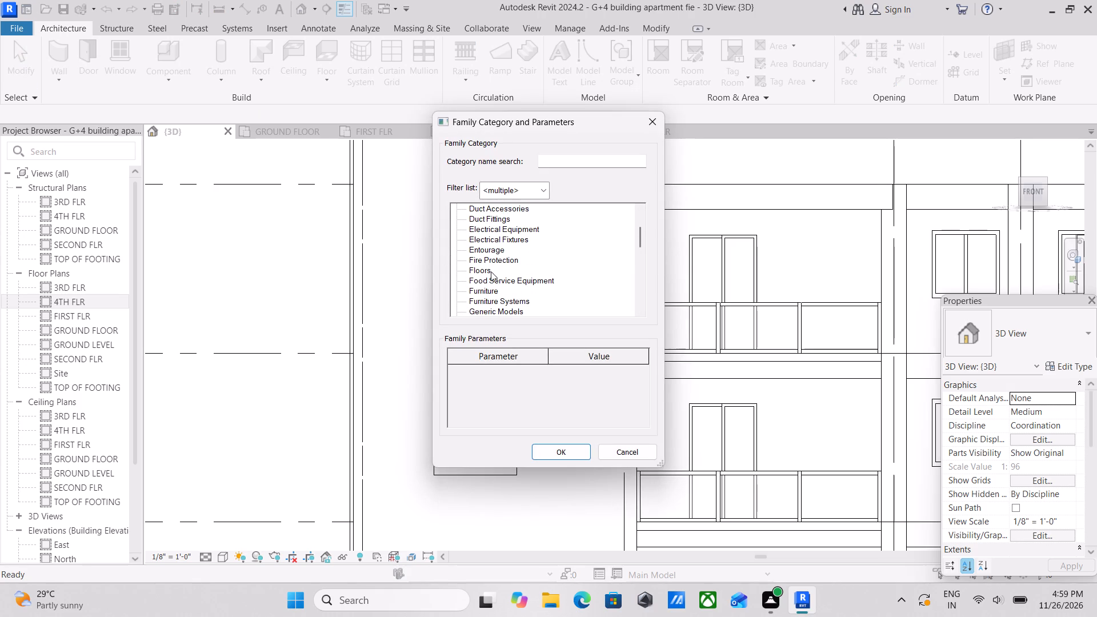
scroll(493, 273, down, 2)
click(511, 289)
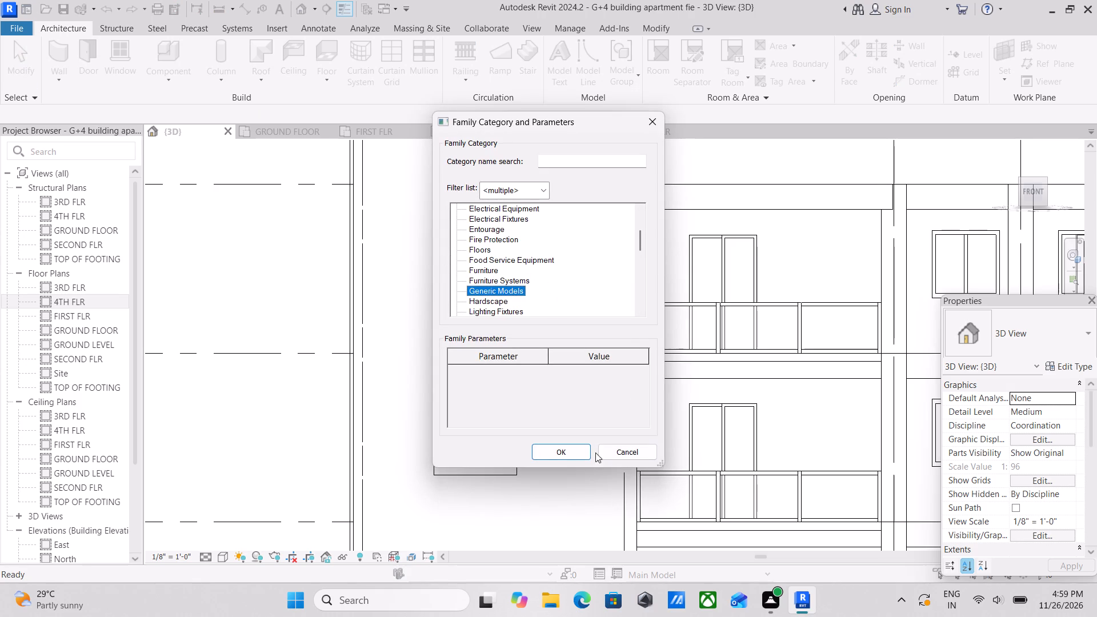
click(555, 453)
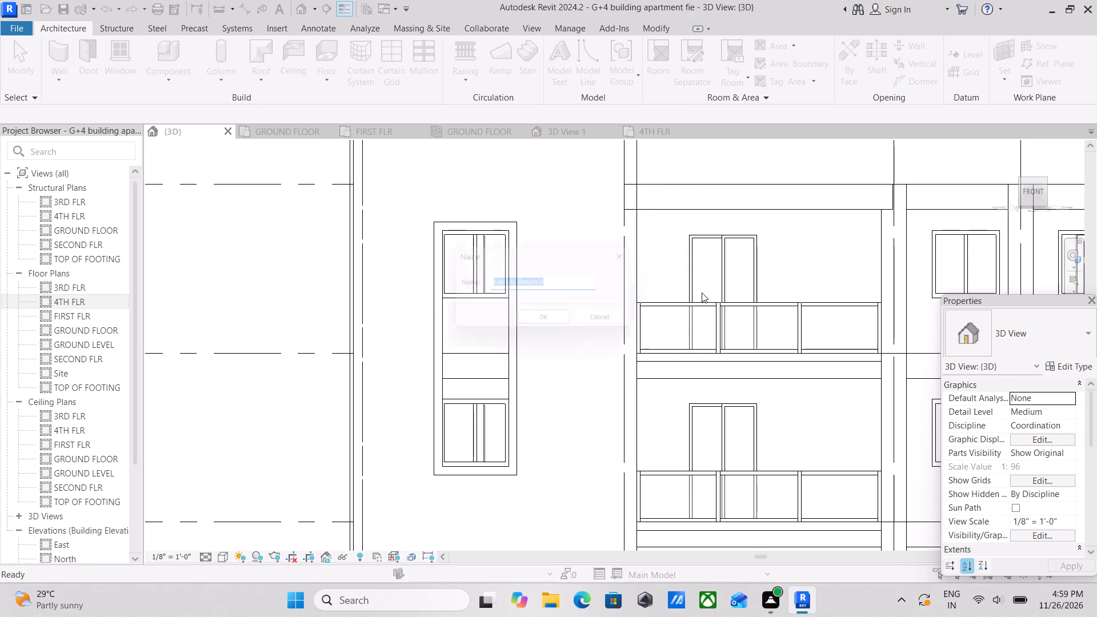
click(526, 319)
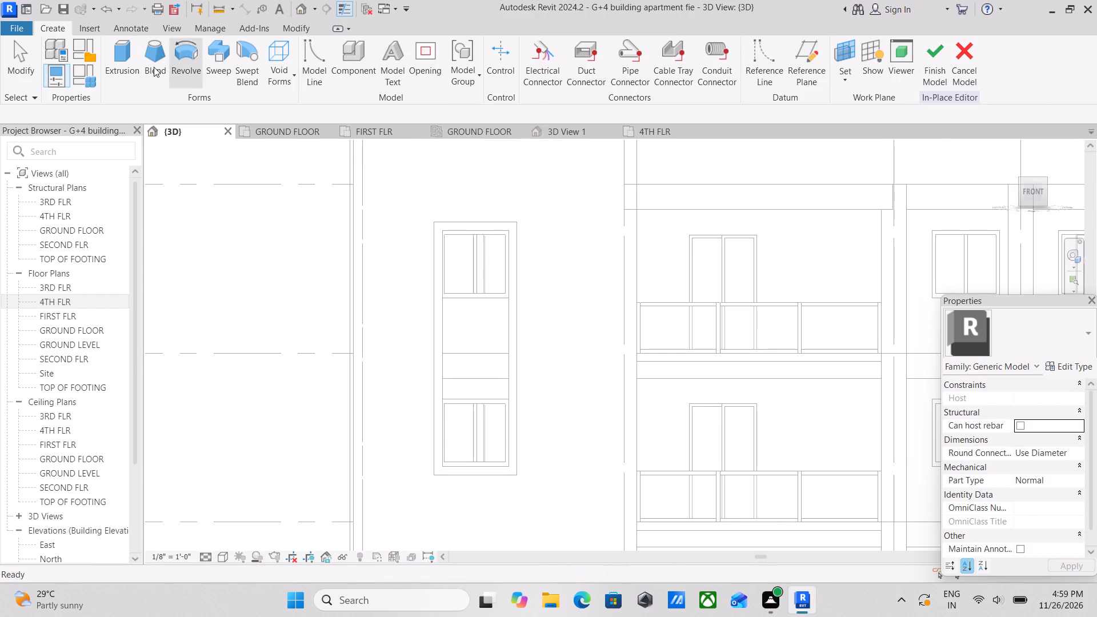
Start an Extrusion and pick the second-floor 9" X 18" balcony beam between gridlines BB and CC as its work plane.
click(117, 63)
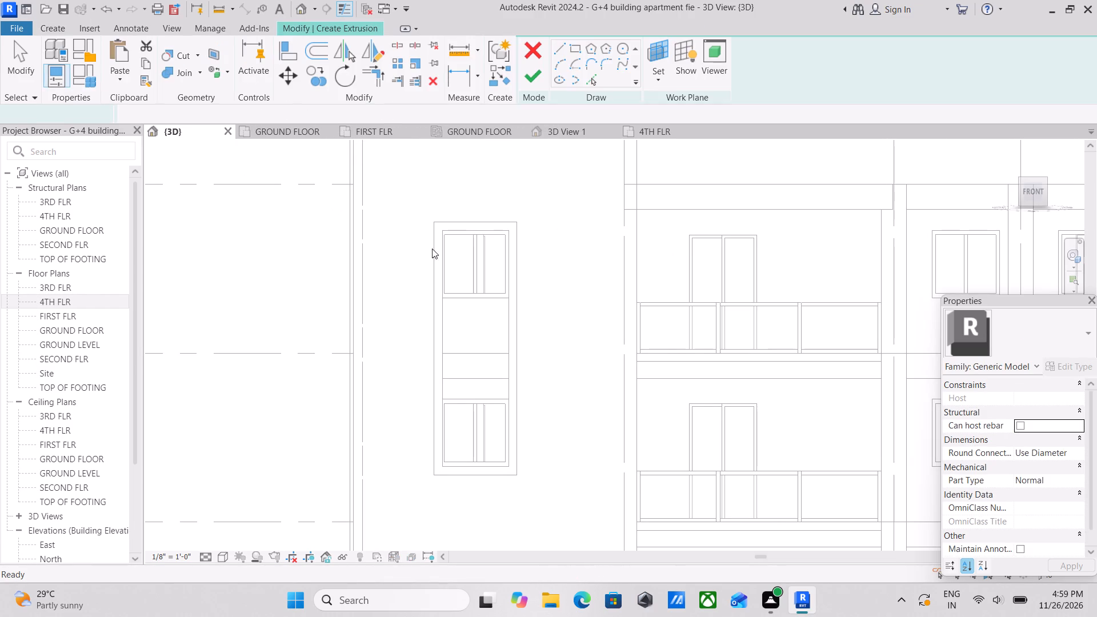
scroll(676, 311, down, 4)
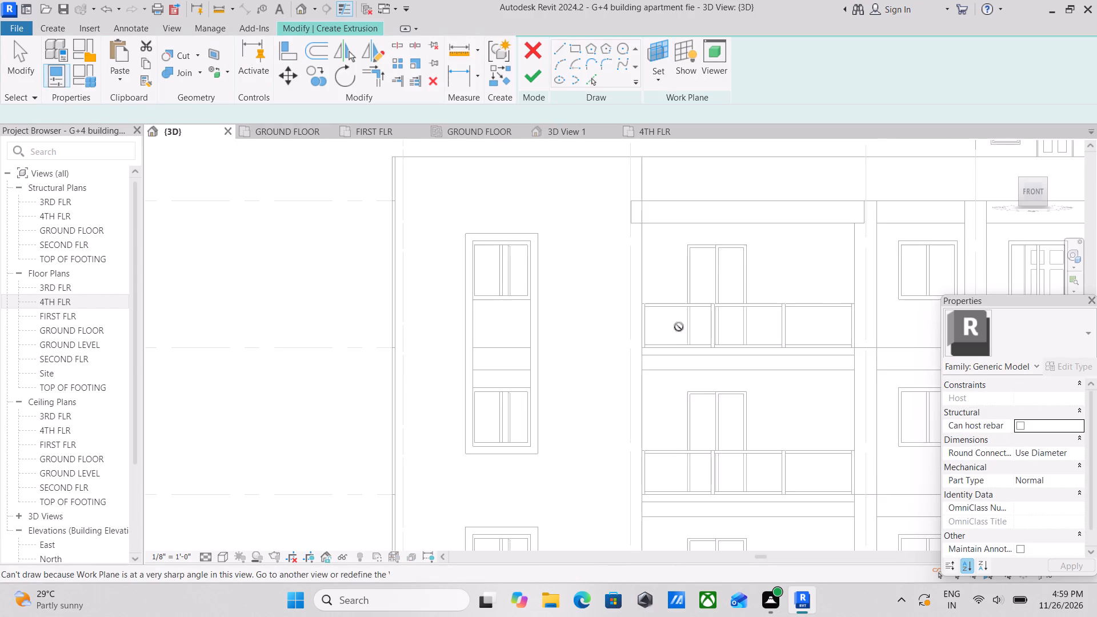
scroll(681, 340, down, 1)
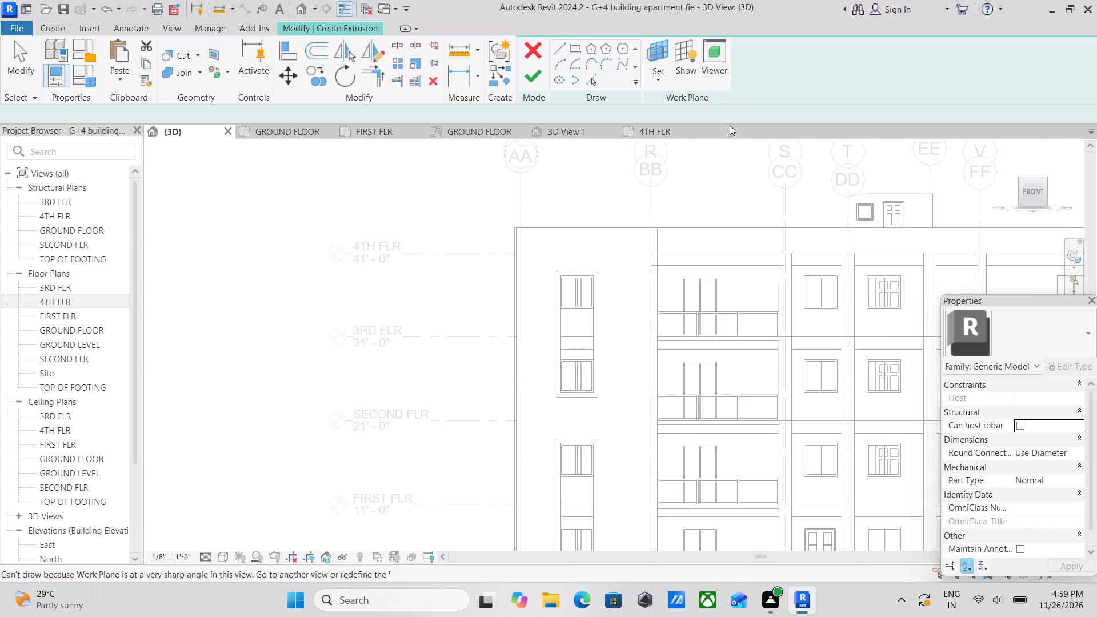
click(652, 74)
click(686, 131)
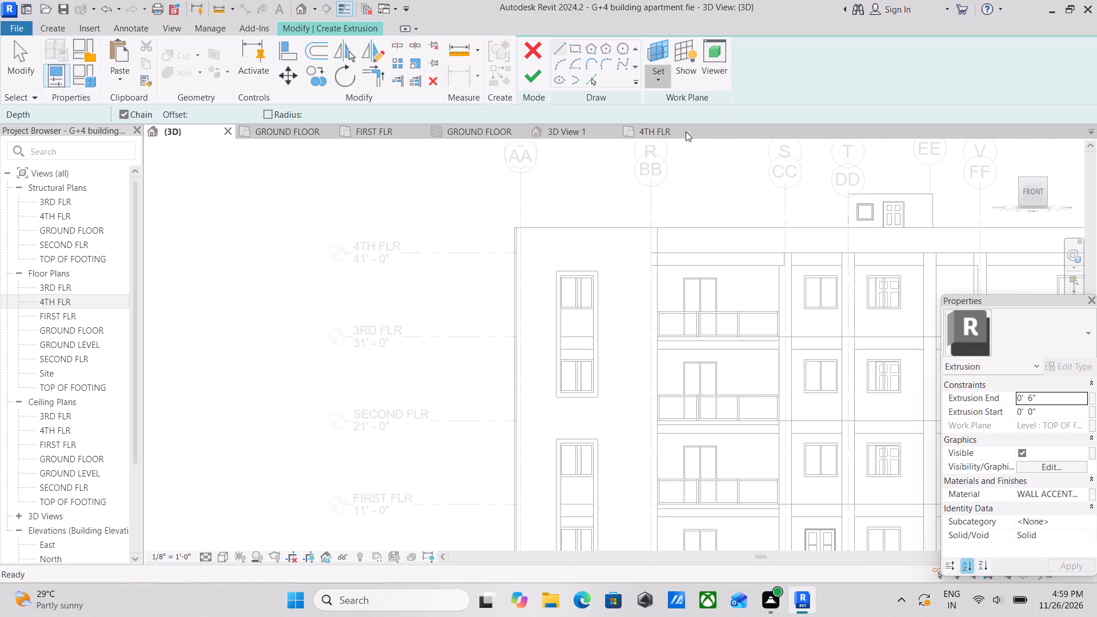
scroll(739, 427, up, 7)
scroll(792, 420, up, 6)
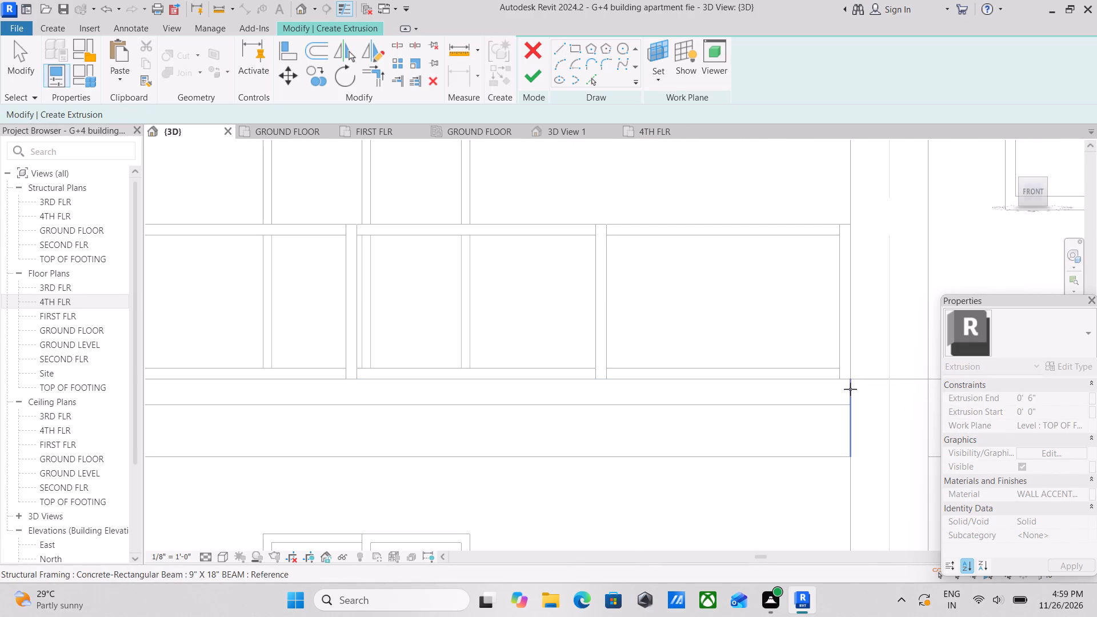
click(850, 390)
Sketch a 14'-6" profile line along the top of the second-floor balcony beam, from gridline CC towards the accent wall.
scroll(704, 428, down, 3)
middle_drag(704, 428, 845, 435)
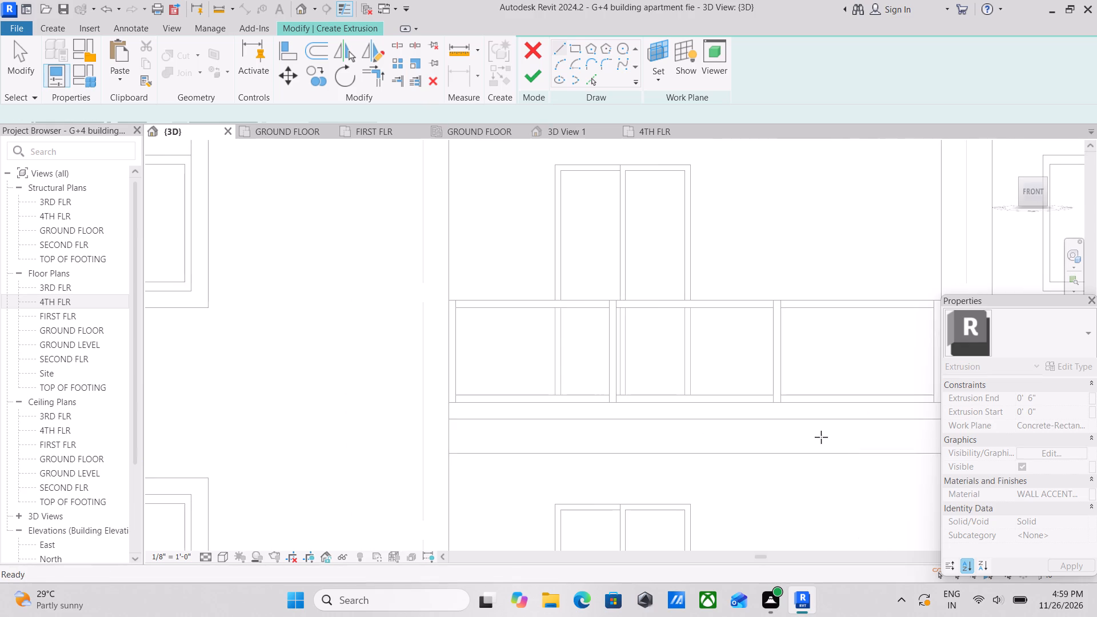
scroll(742, 435, down, 3)
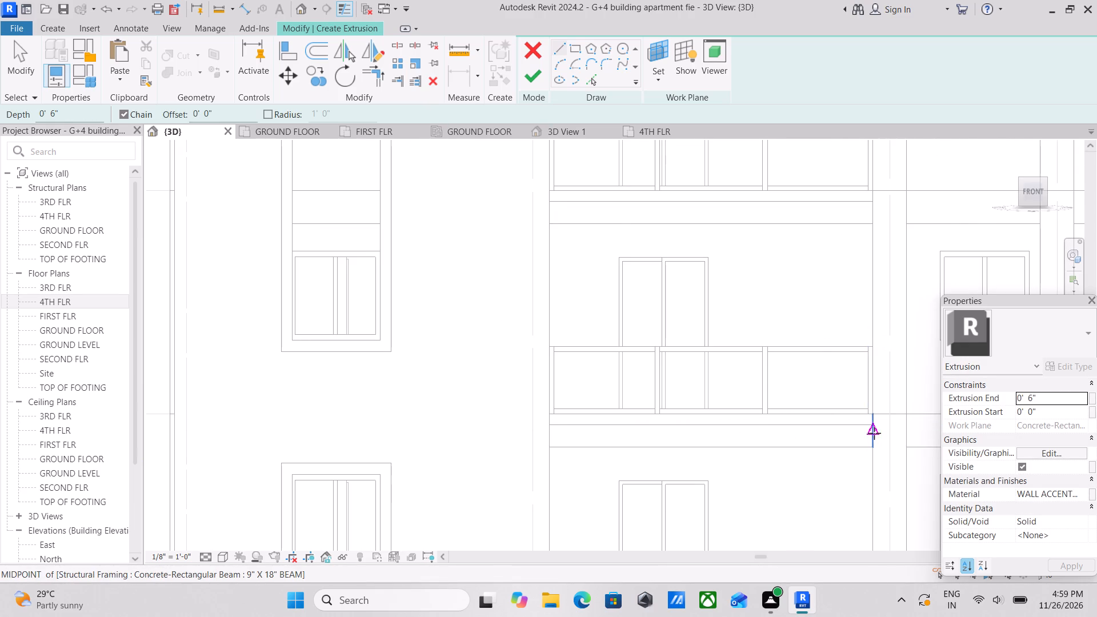
scroll(874, 431, up, 3)
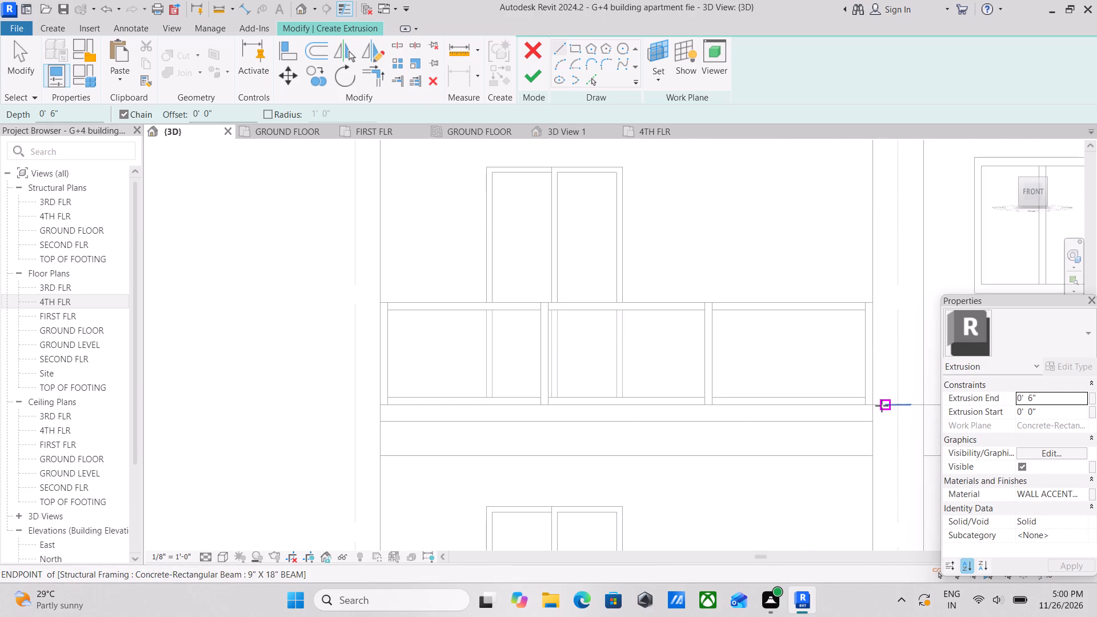
click(879, 406)
middle_drag(457, 417, 642, 387)
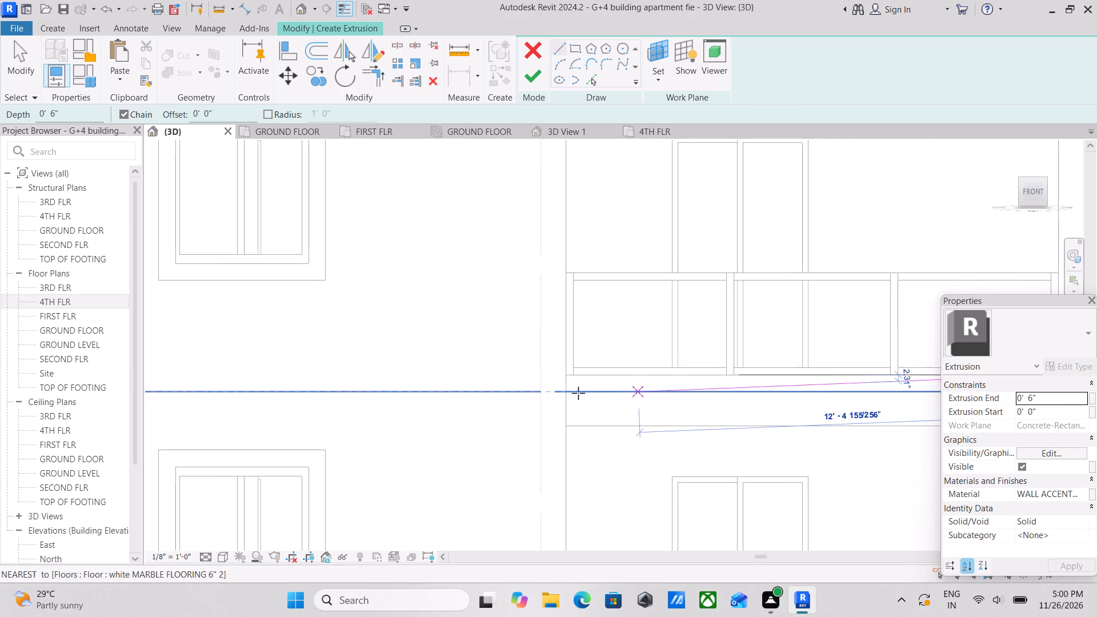
click(565, 375)
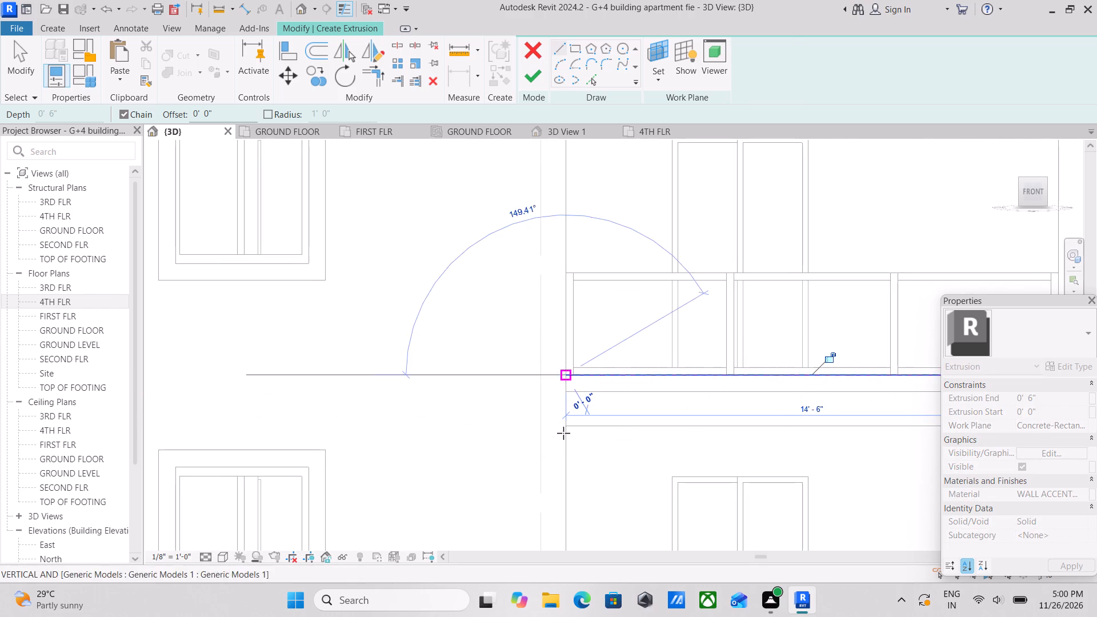
Continue the profile 11'-6" down the accent wall side and 14'-6" along the underside of the first-floor balcony beam.
middle_drag(563, 433, 555, 298)
scroll(550, 469, down, 1)
middle_drag(550, 469, 541, 341)
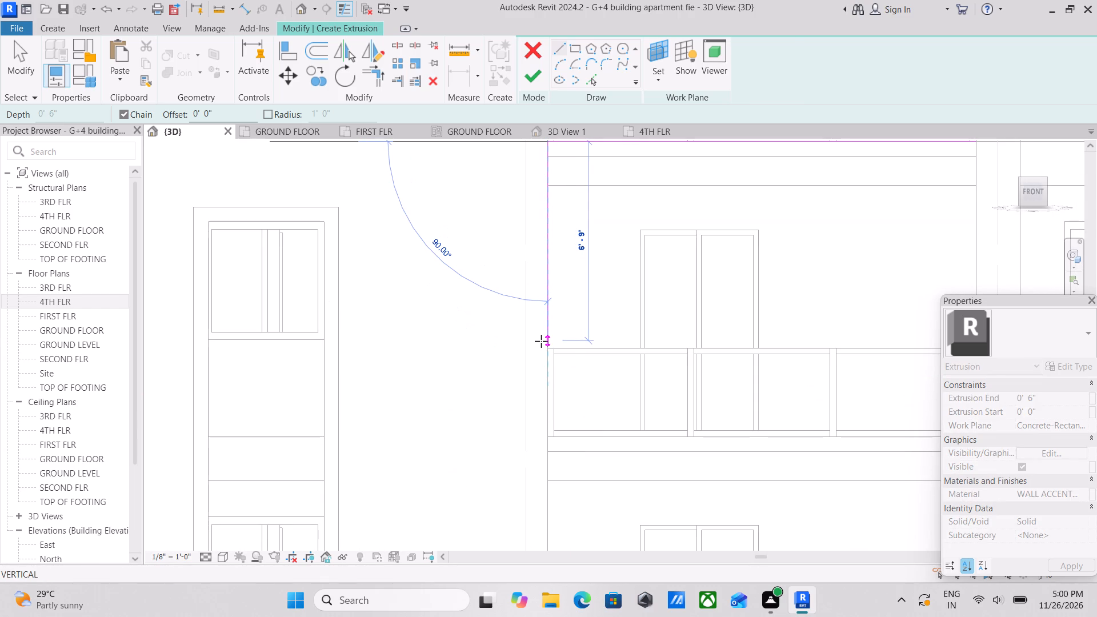
scroll(541, 341, down, 1)
middle_drag(541, 341, 535, 293)
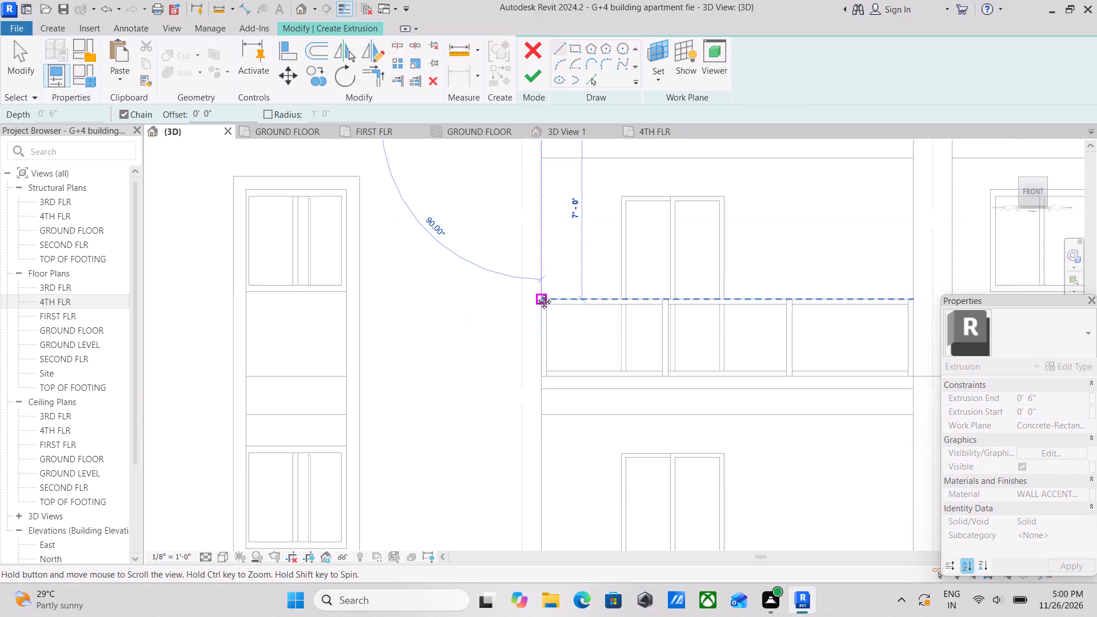
click(542, 415)
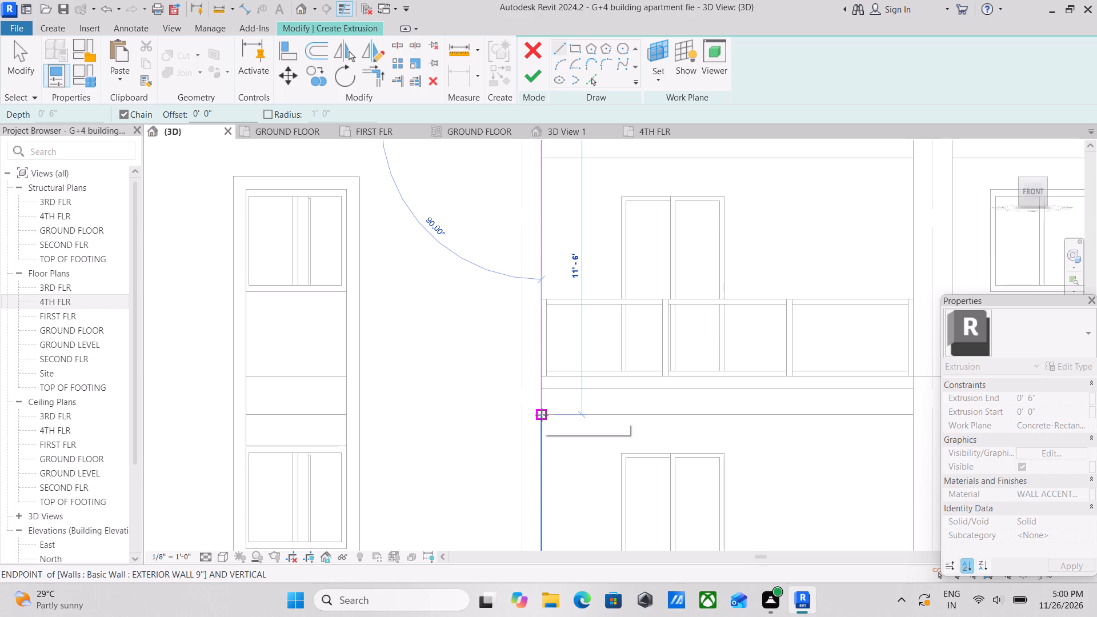
middle_drag(775, 417, 584, 436)
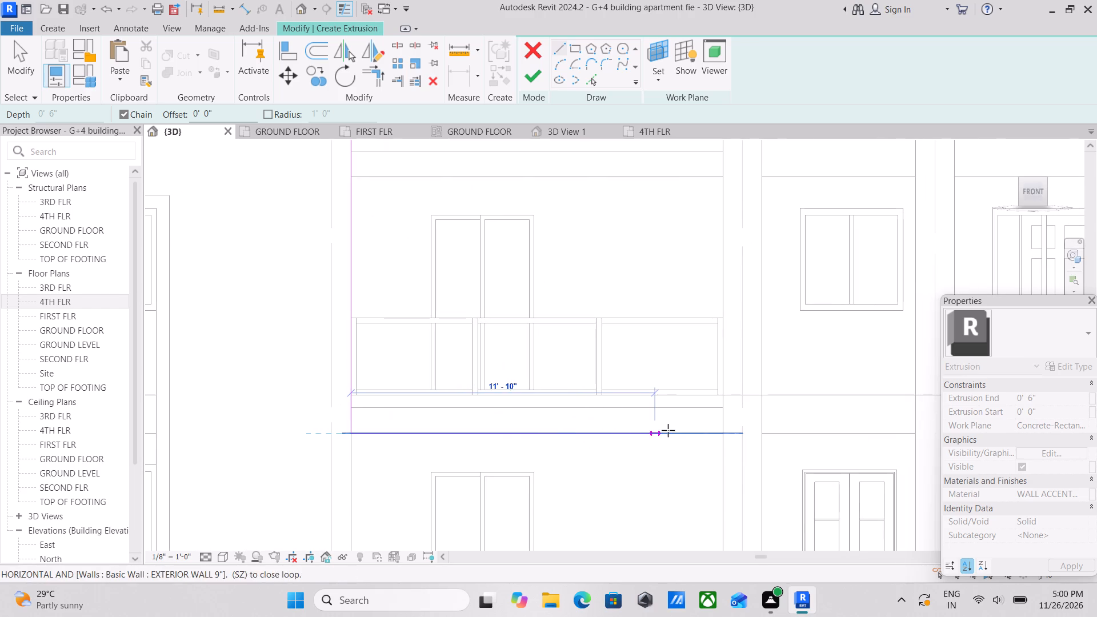
click(722, 437)
Extend the profile 8'-6" vertically down from the first-floor beam's underside to the ground-floor beam near gridline CC.
middle_drag(722, 484, 704, 255)
scroll(719, 403, down, 5)
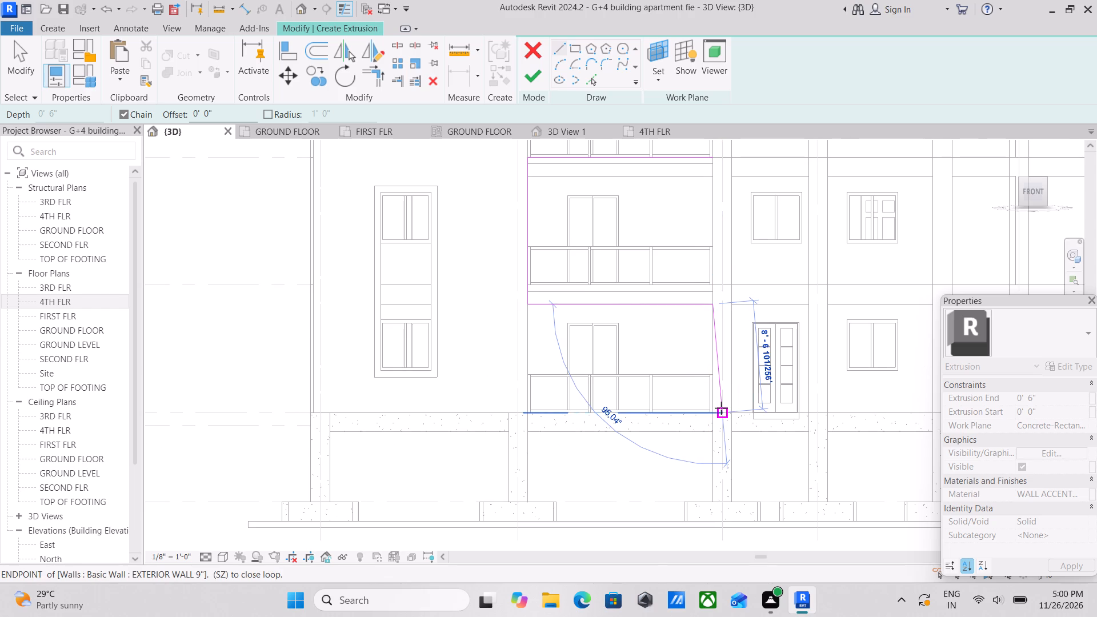
scroll(721, 408, up, 3)
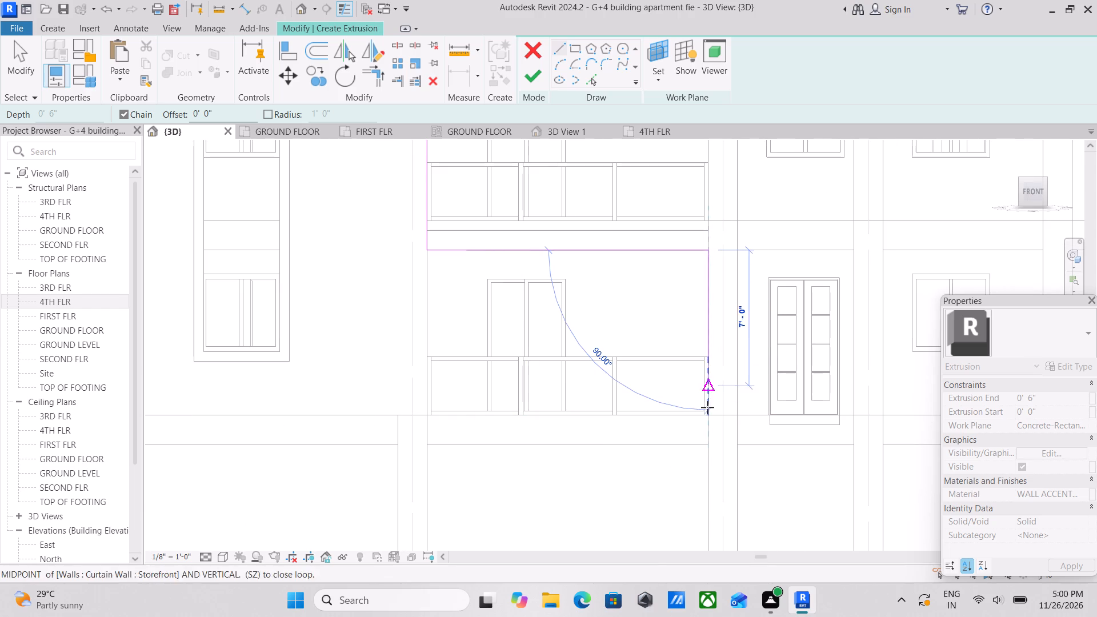
click(708, 417)
middle_drag(708, 417, 704, 449)
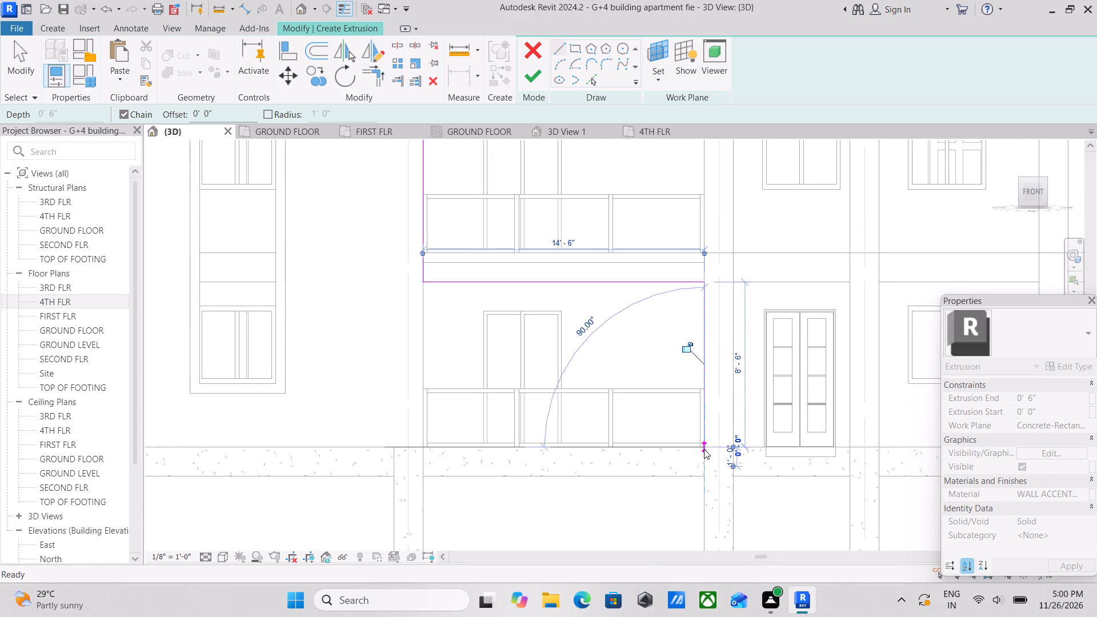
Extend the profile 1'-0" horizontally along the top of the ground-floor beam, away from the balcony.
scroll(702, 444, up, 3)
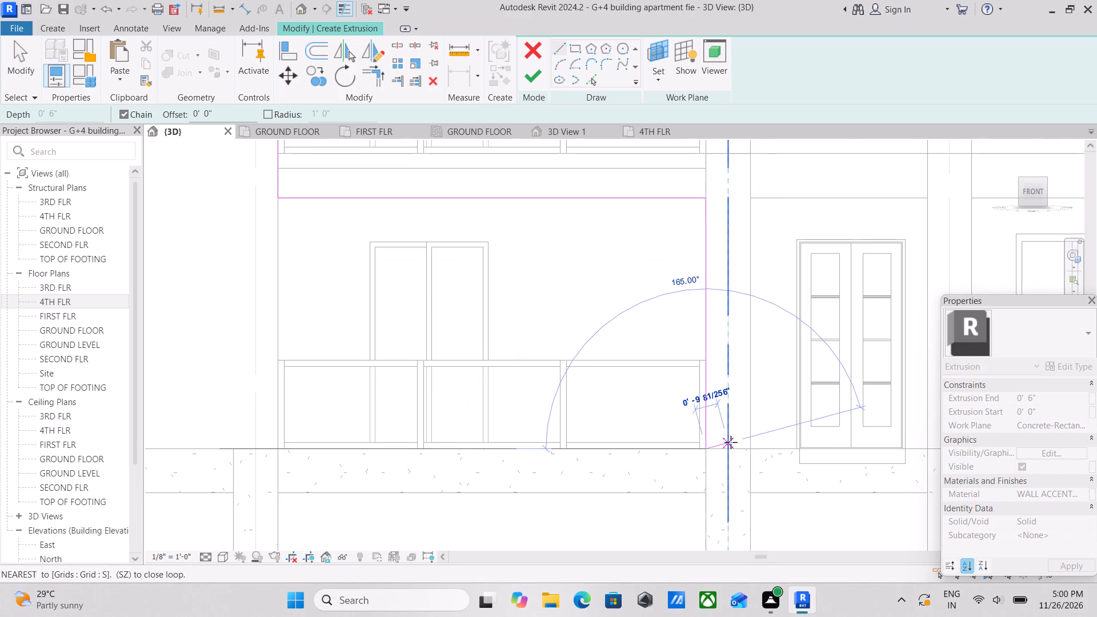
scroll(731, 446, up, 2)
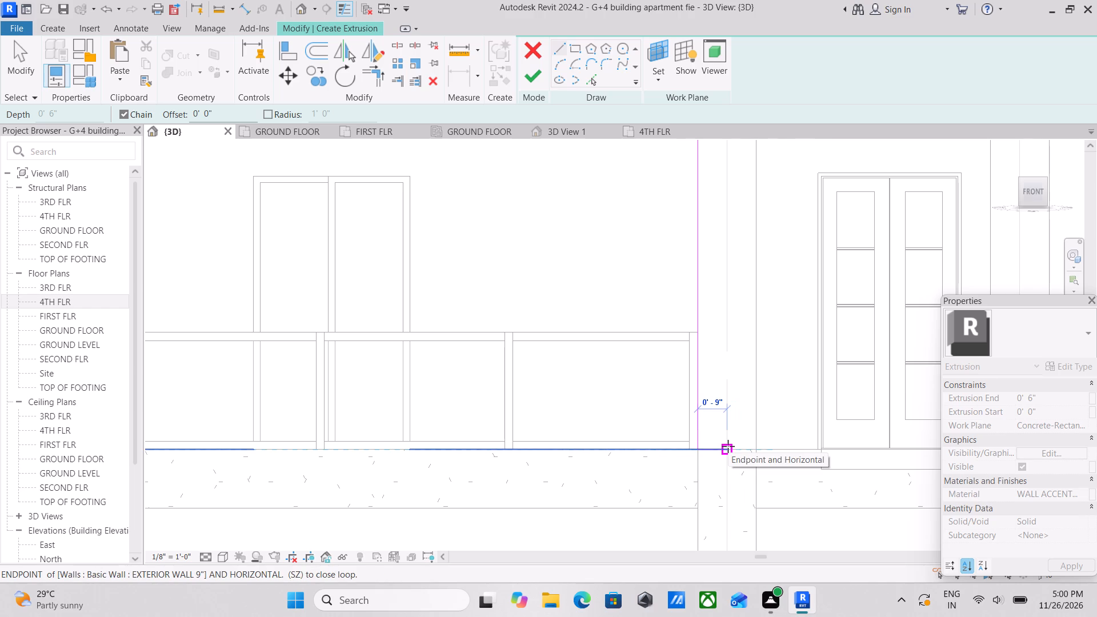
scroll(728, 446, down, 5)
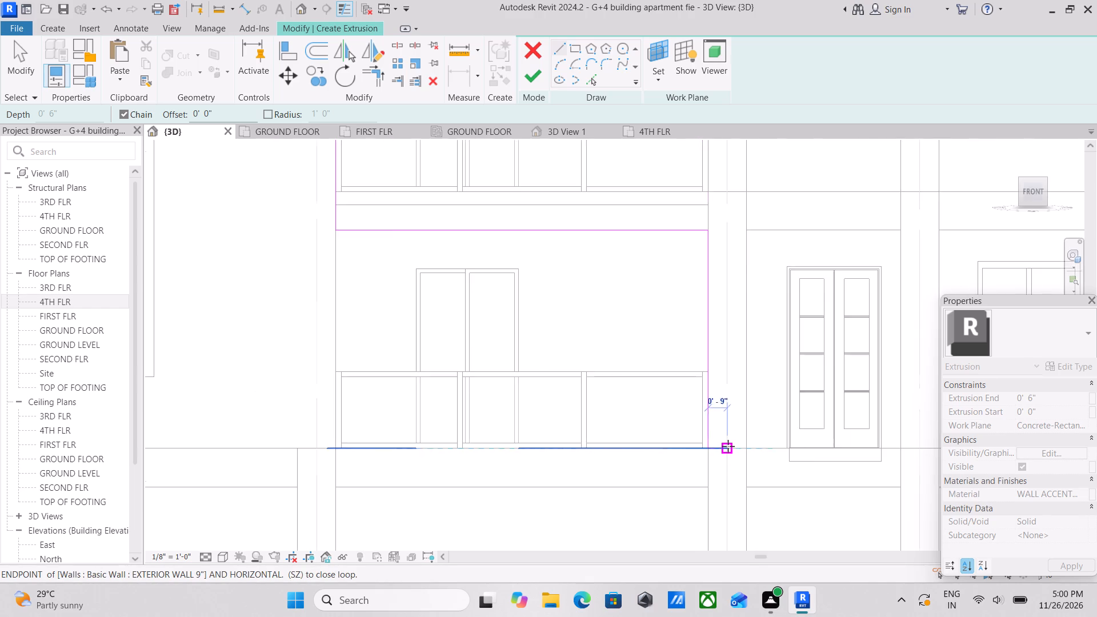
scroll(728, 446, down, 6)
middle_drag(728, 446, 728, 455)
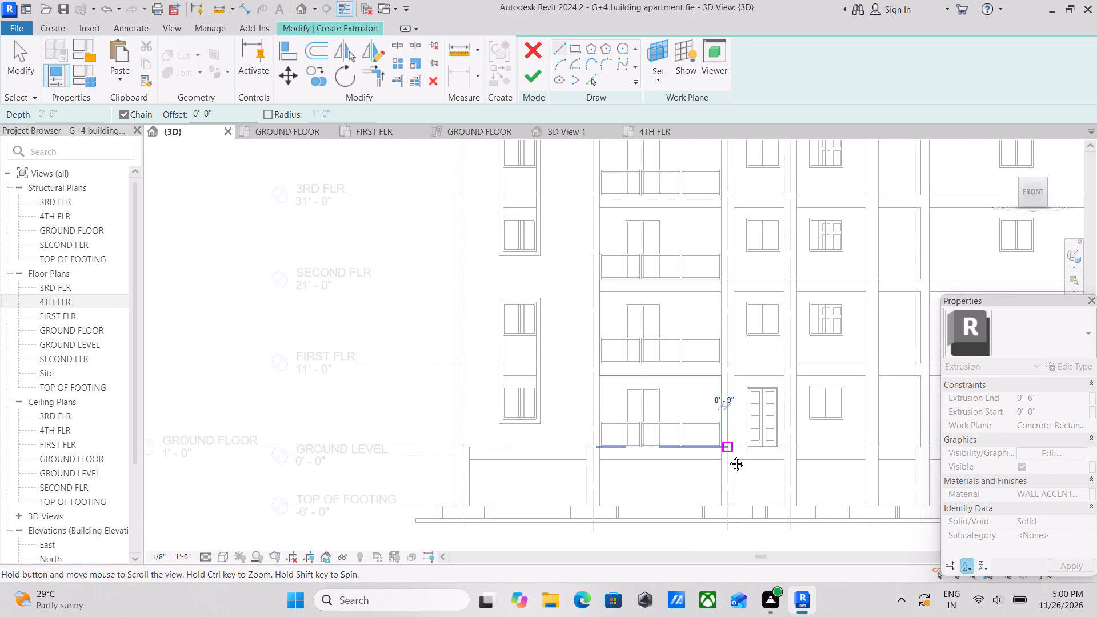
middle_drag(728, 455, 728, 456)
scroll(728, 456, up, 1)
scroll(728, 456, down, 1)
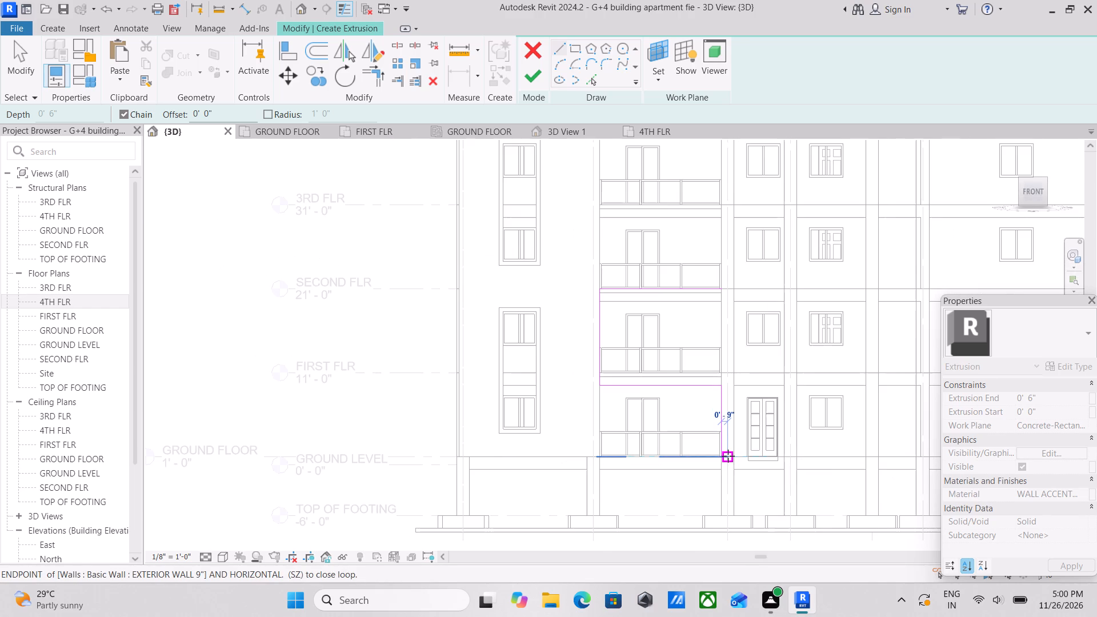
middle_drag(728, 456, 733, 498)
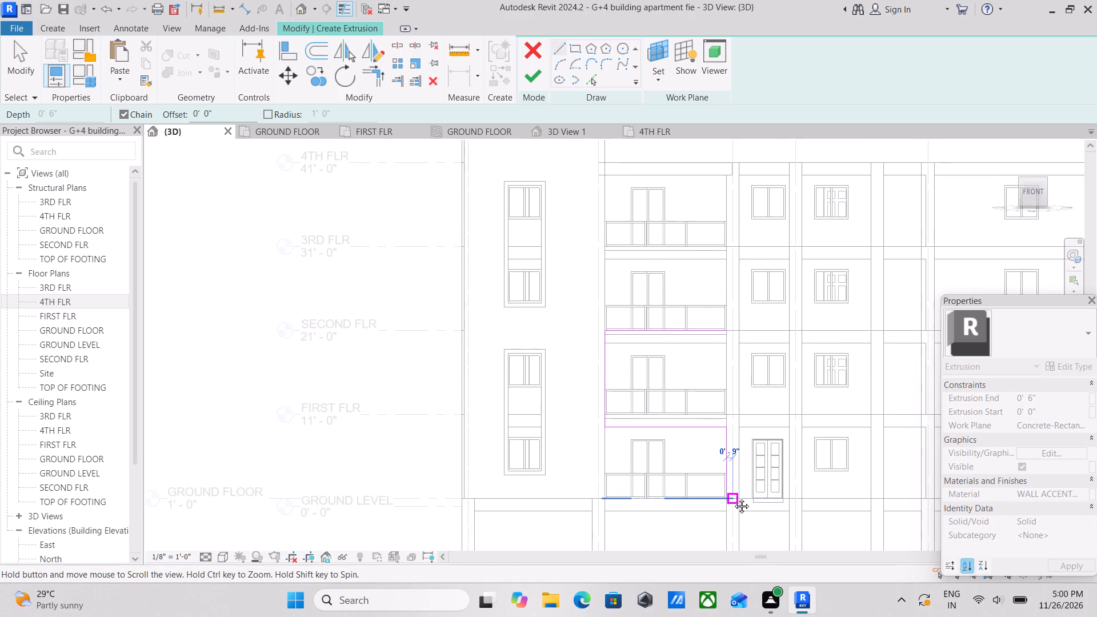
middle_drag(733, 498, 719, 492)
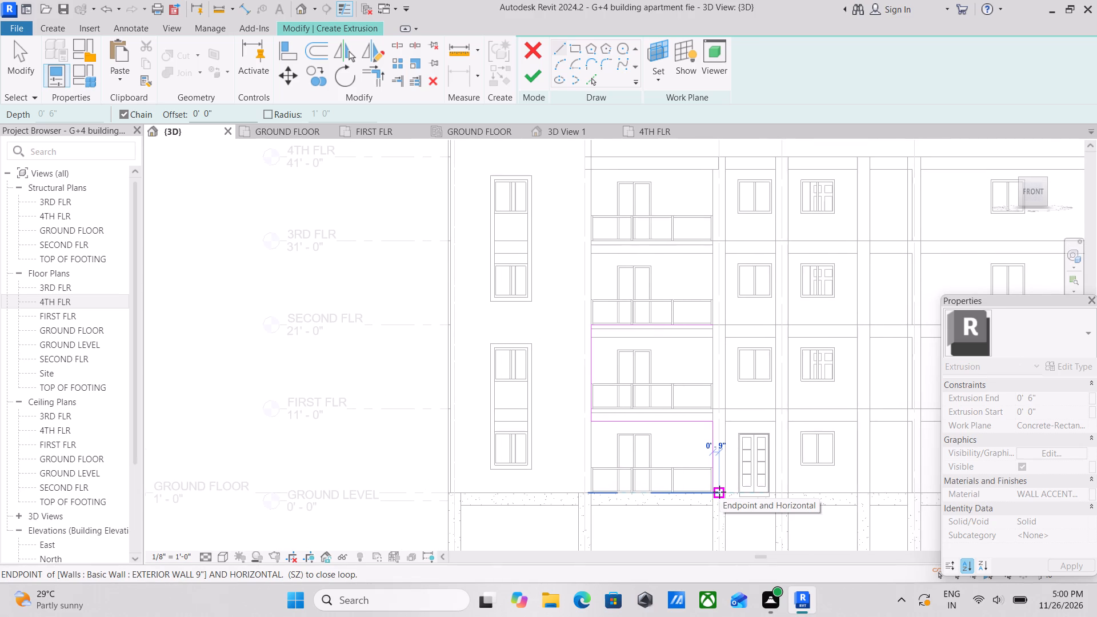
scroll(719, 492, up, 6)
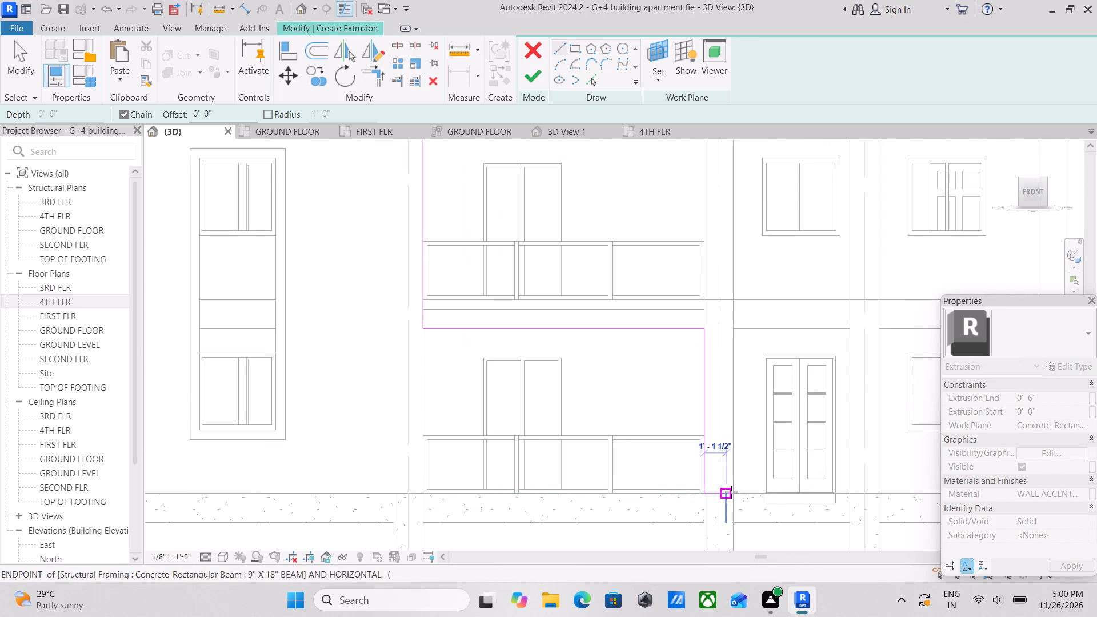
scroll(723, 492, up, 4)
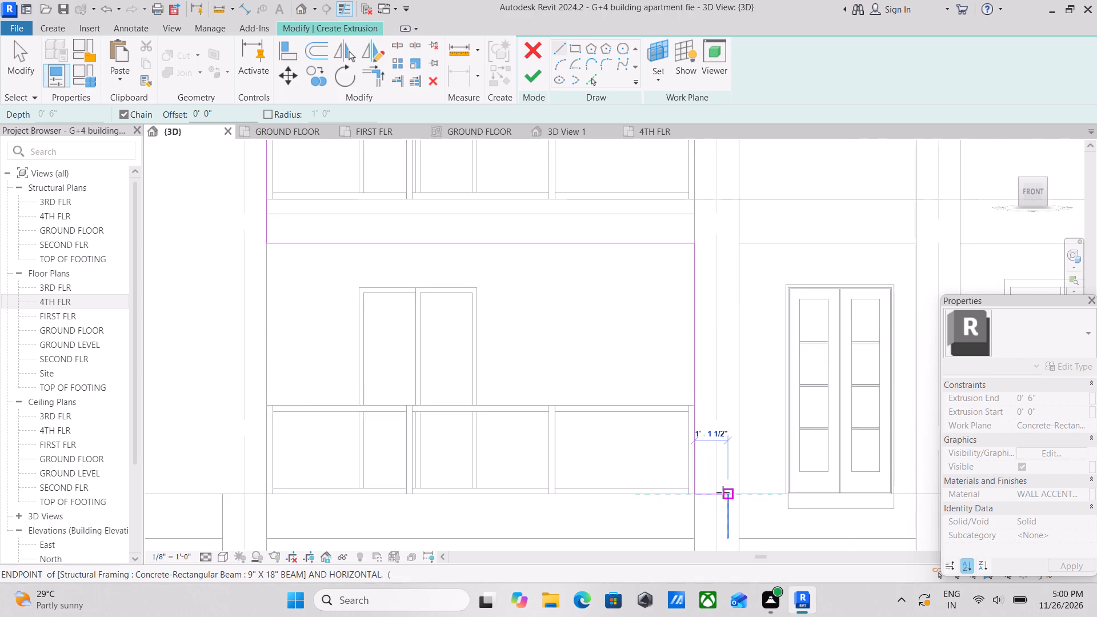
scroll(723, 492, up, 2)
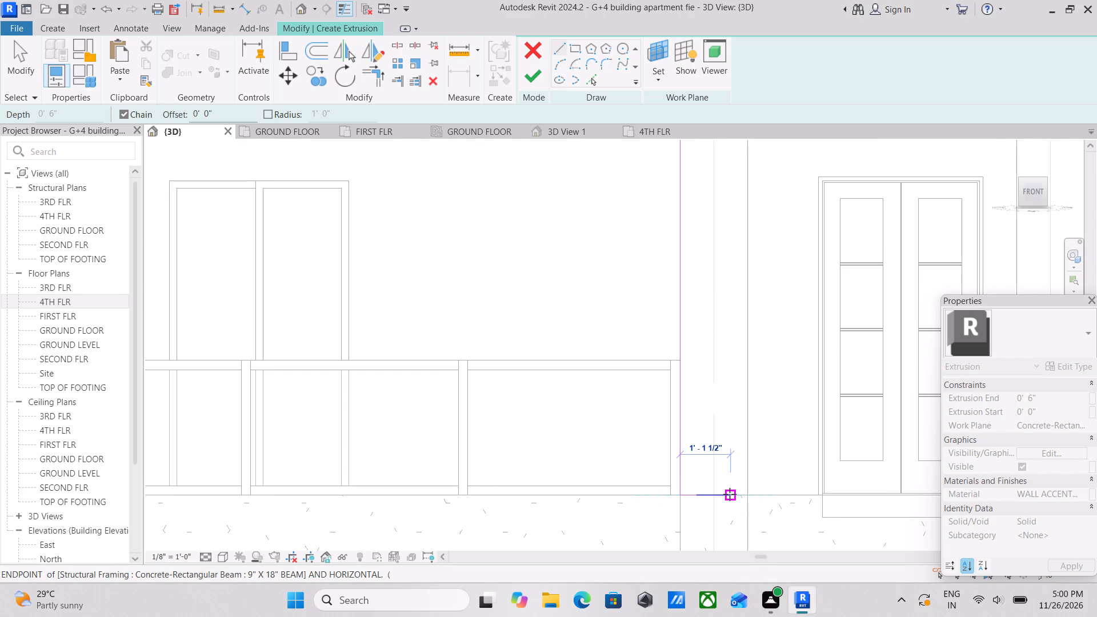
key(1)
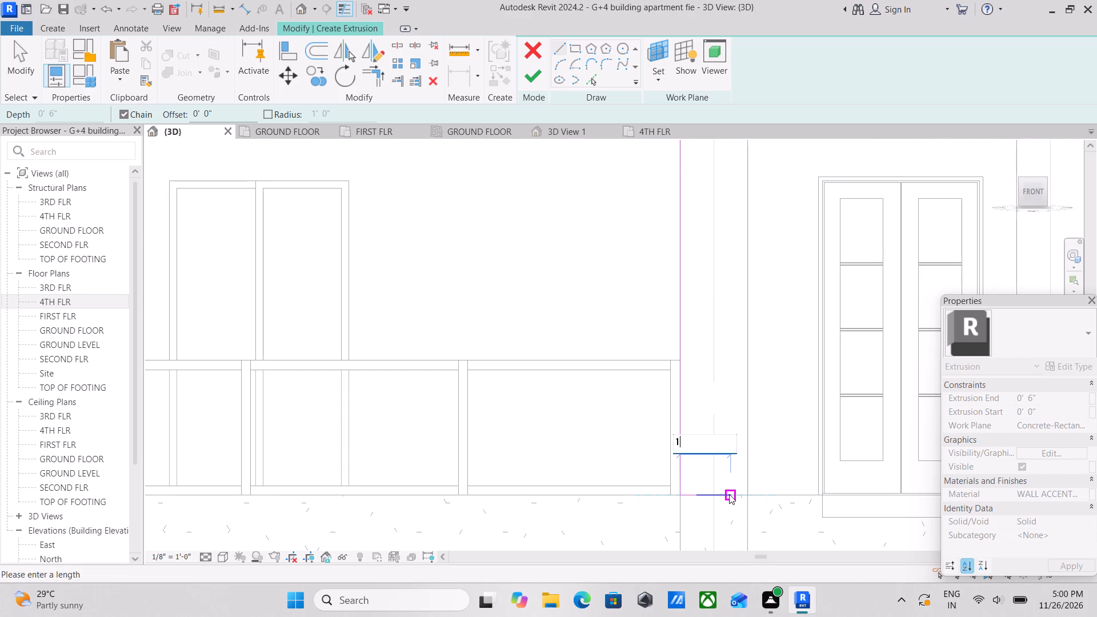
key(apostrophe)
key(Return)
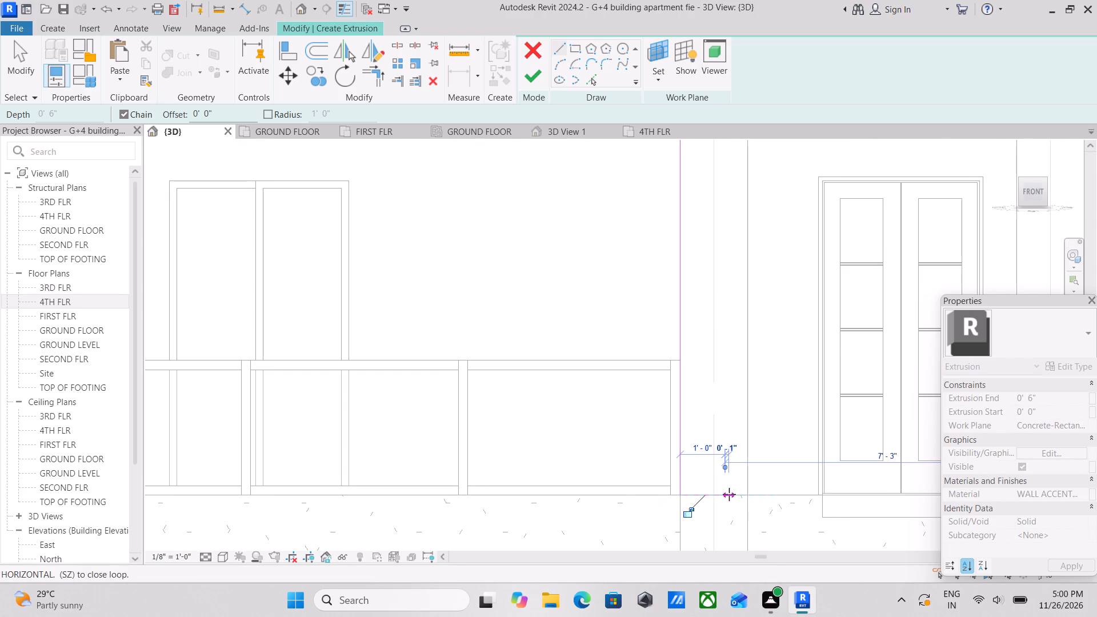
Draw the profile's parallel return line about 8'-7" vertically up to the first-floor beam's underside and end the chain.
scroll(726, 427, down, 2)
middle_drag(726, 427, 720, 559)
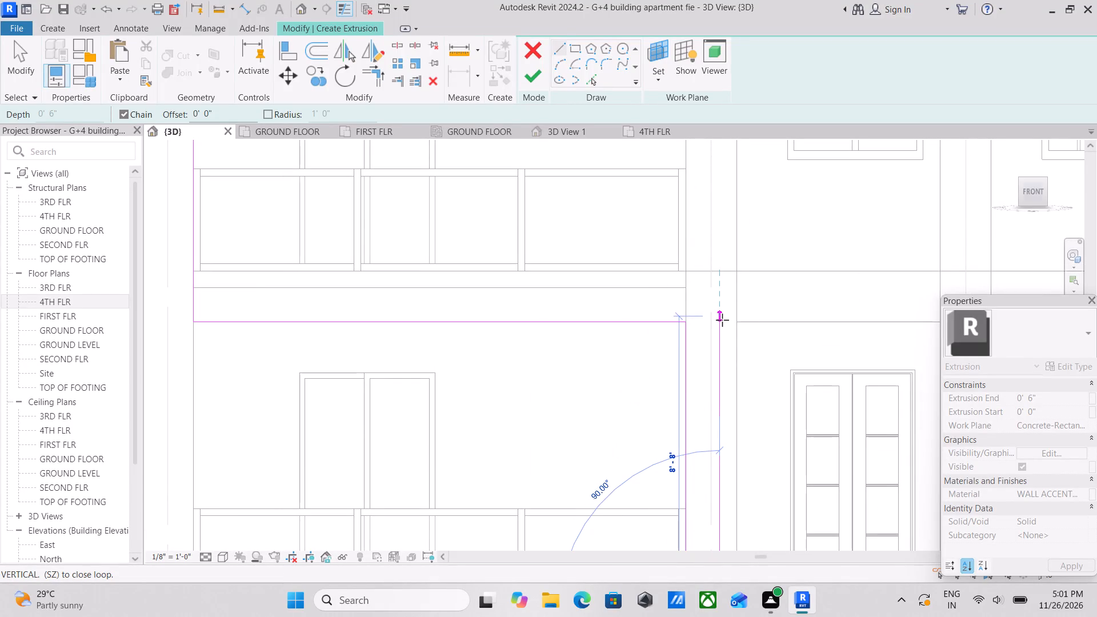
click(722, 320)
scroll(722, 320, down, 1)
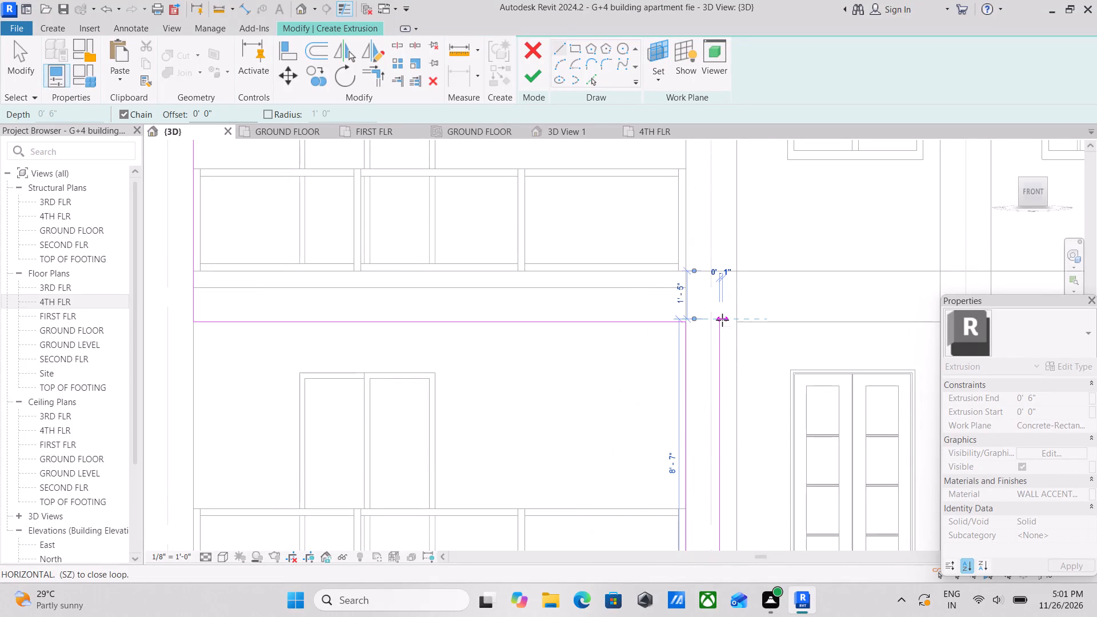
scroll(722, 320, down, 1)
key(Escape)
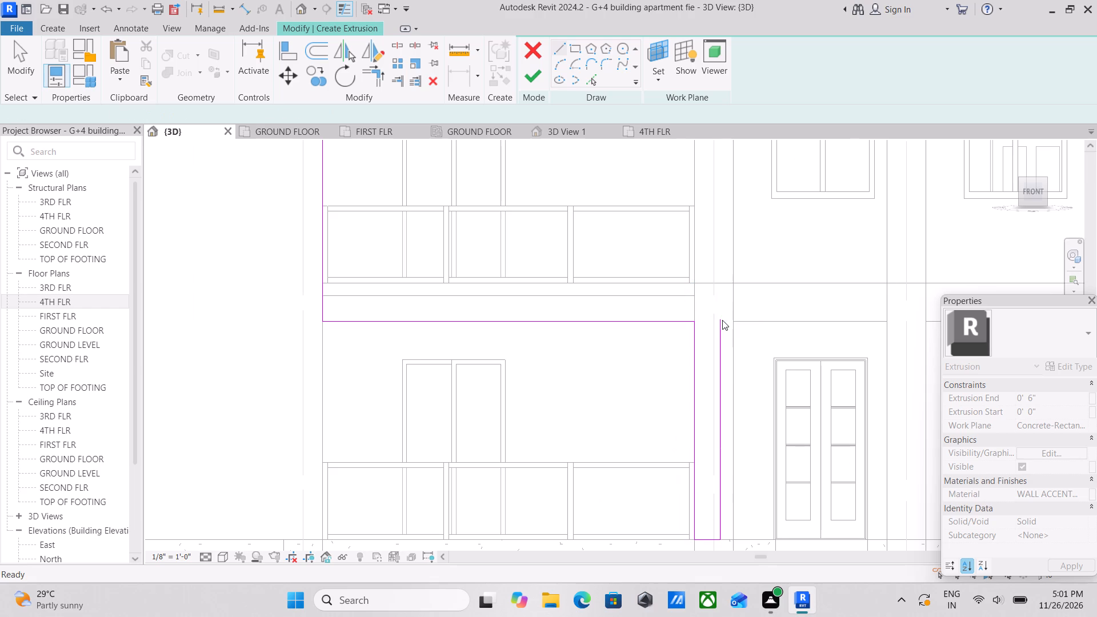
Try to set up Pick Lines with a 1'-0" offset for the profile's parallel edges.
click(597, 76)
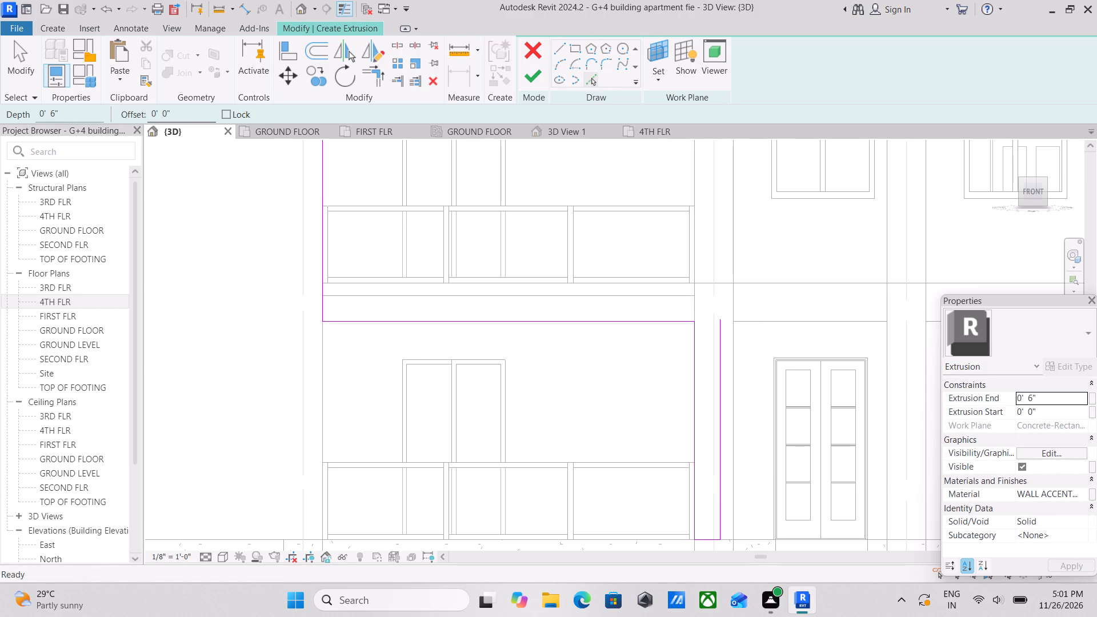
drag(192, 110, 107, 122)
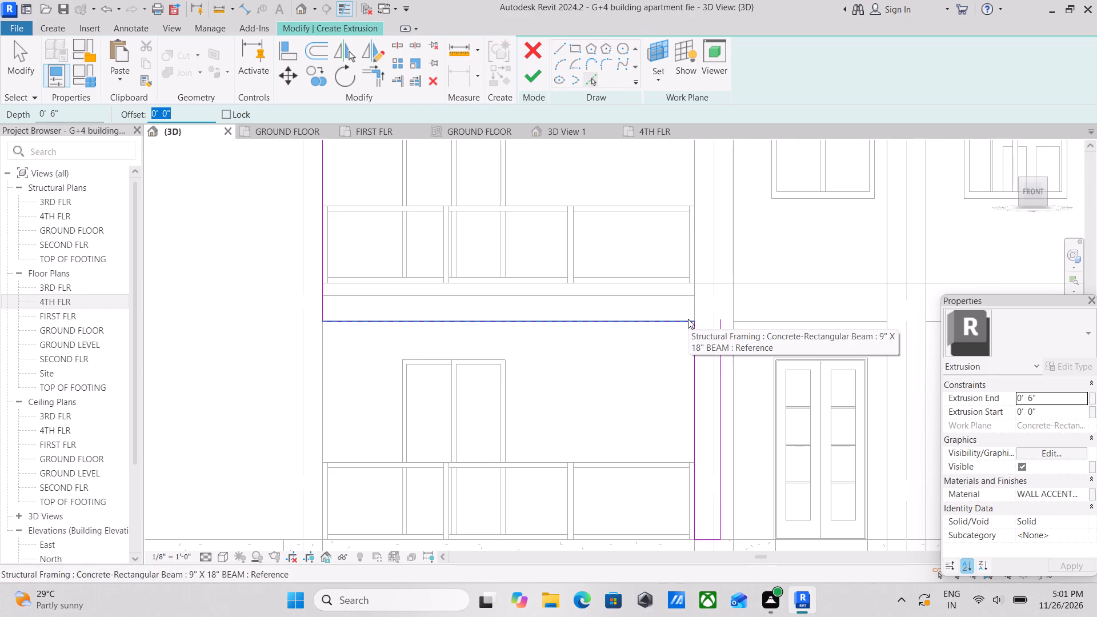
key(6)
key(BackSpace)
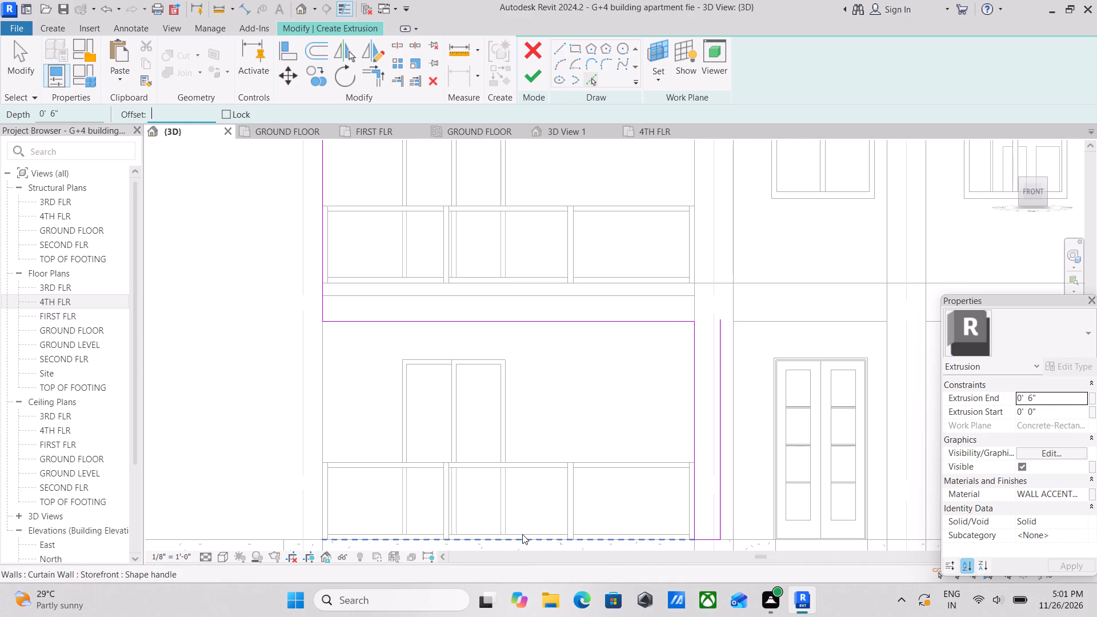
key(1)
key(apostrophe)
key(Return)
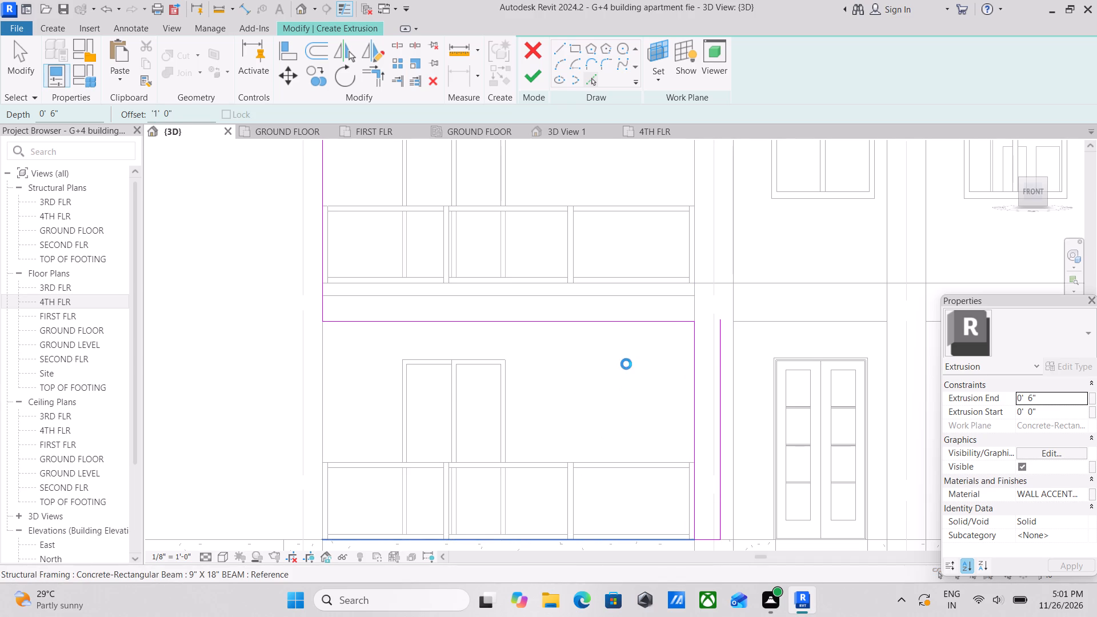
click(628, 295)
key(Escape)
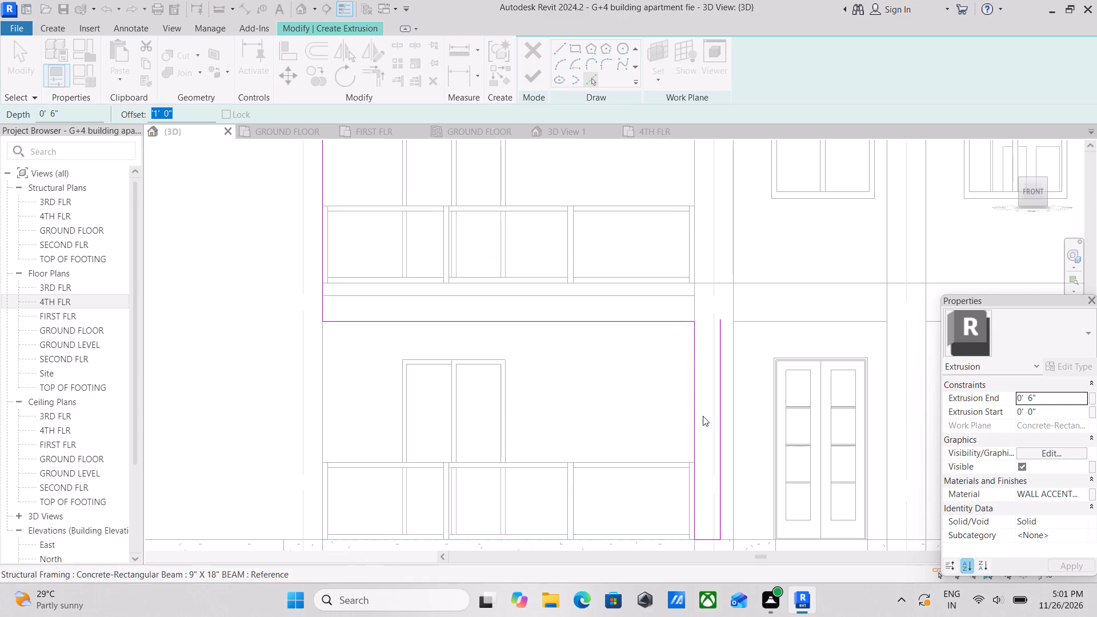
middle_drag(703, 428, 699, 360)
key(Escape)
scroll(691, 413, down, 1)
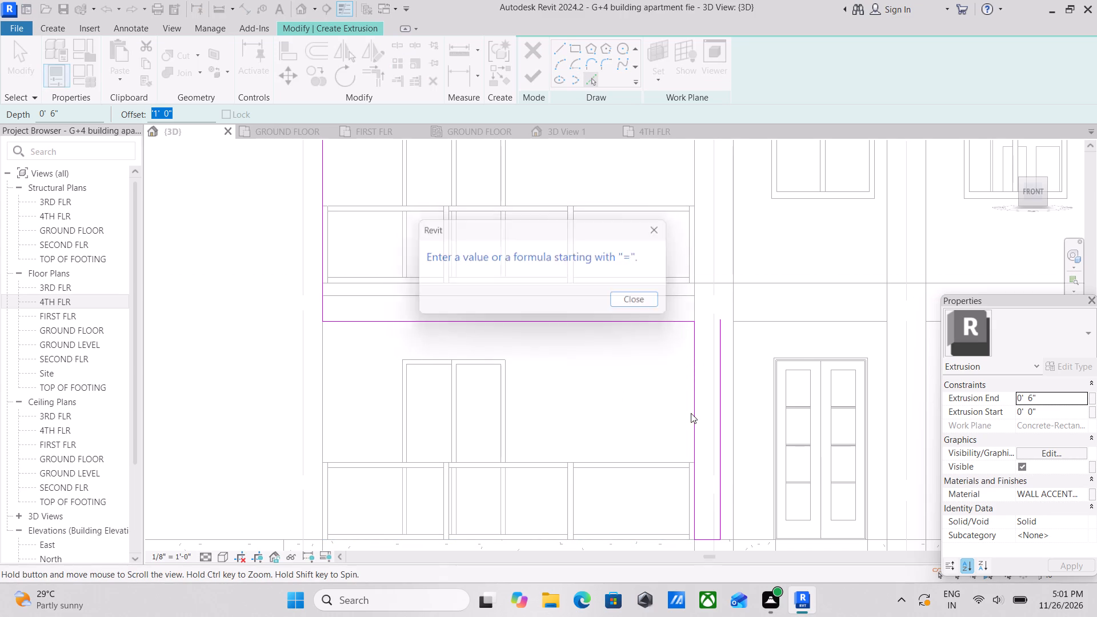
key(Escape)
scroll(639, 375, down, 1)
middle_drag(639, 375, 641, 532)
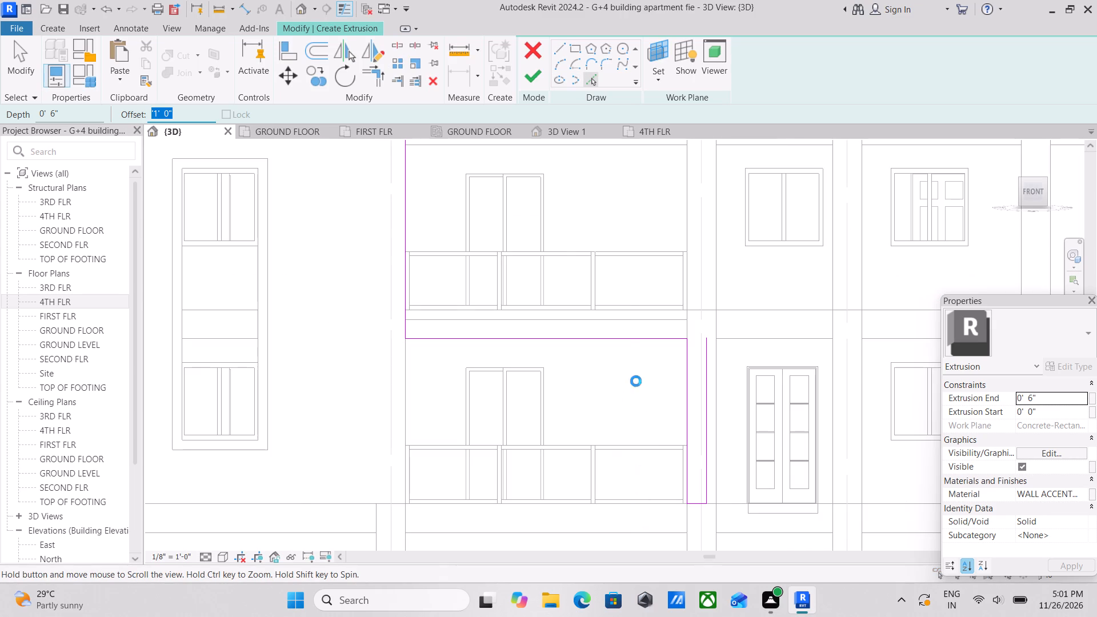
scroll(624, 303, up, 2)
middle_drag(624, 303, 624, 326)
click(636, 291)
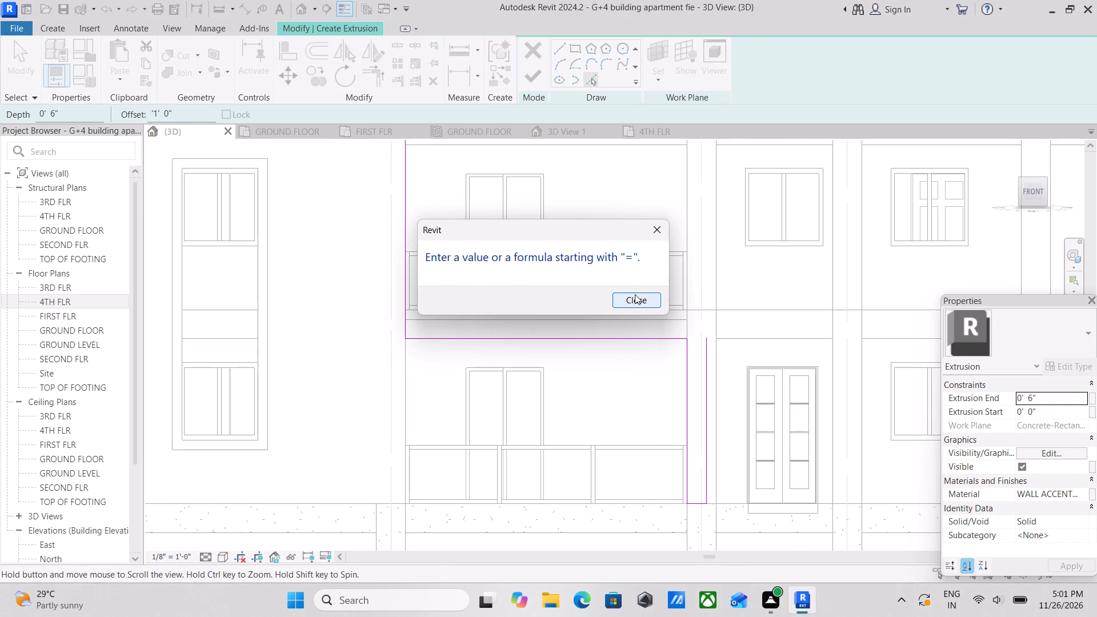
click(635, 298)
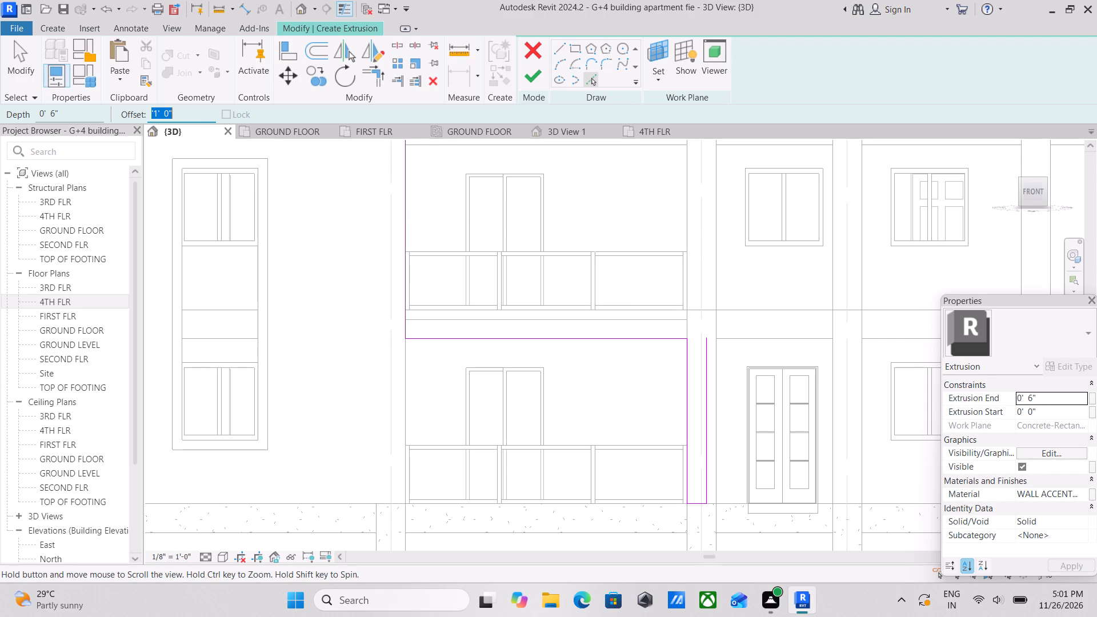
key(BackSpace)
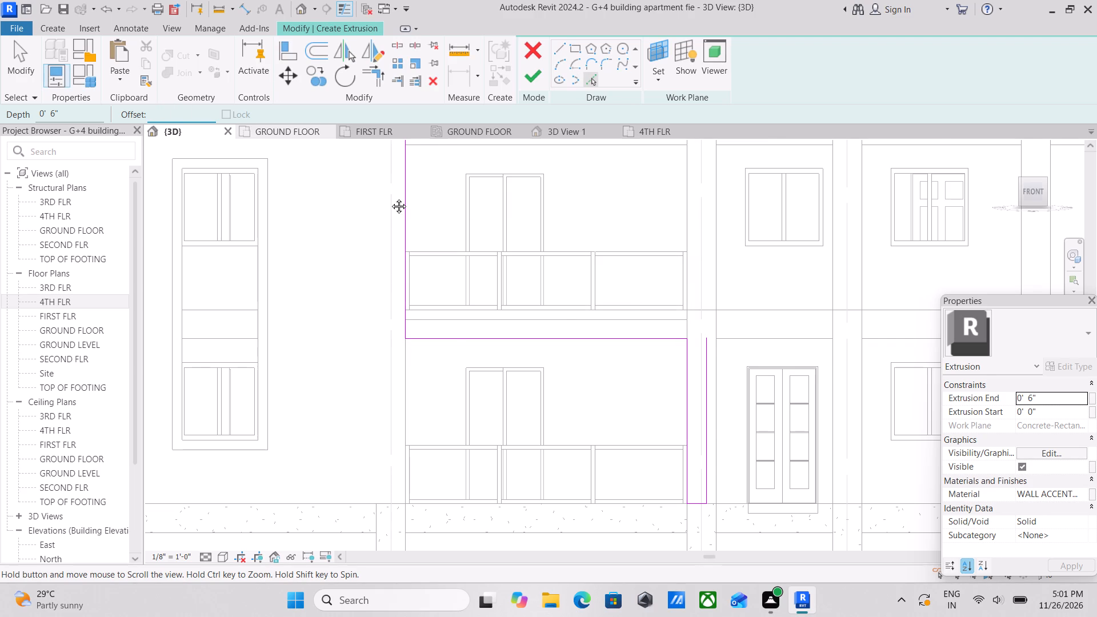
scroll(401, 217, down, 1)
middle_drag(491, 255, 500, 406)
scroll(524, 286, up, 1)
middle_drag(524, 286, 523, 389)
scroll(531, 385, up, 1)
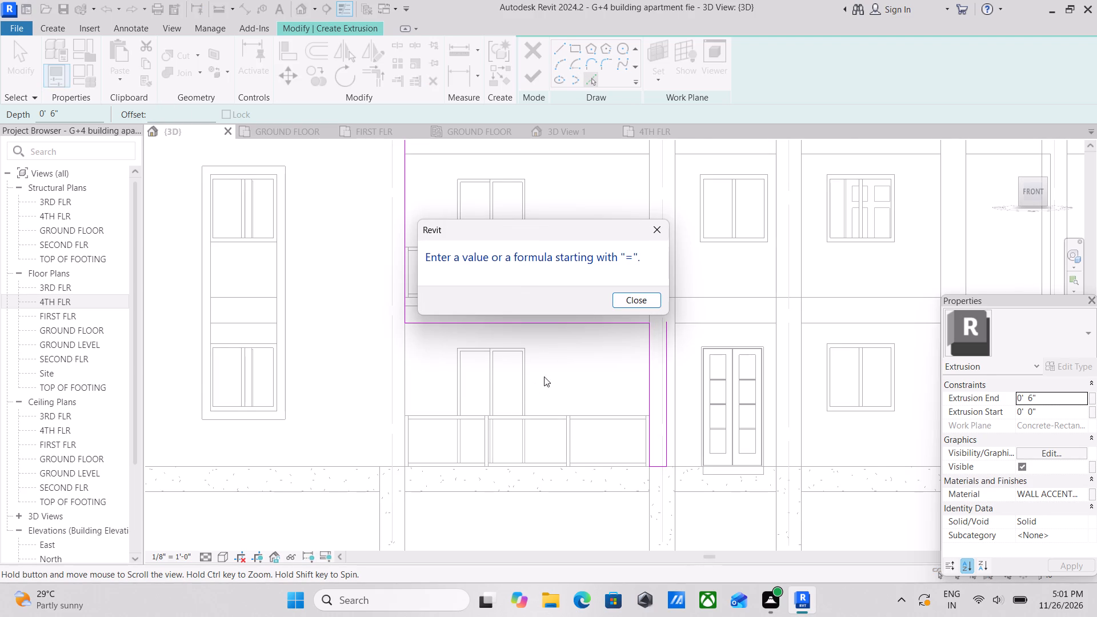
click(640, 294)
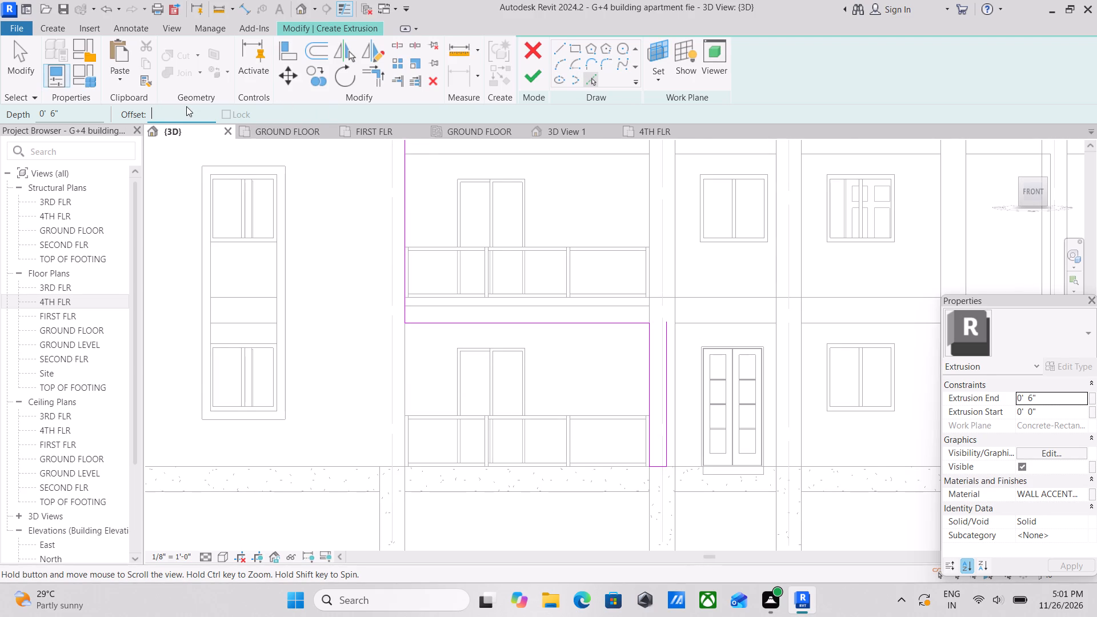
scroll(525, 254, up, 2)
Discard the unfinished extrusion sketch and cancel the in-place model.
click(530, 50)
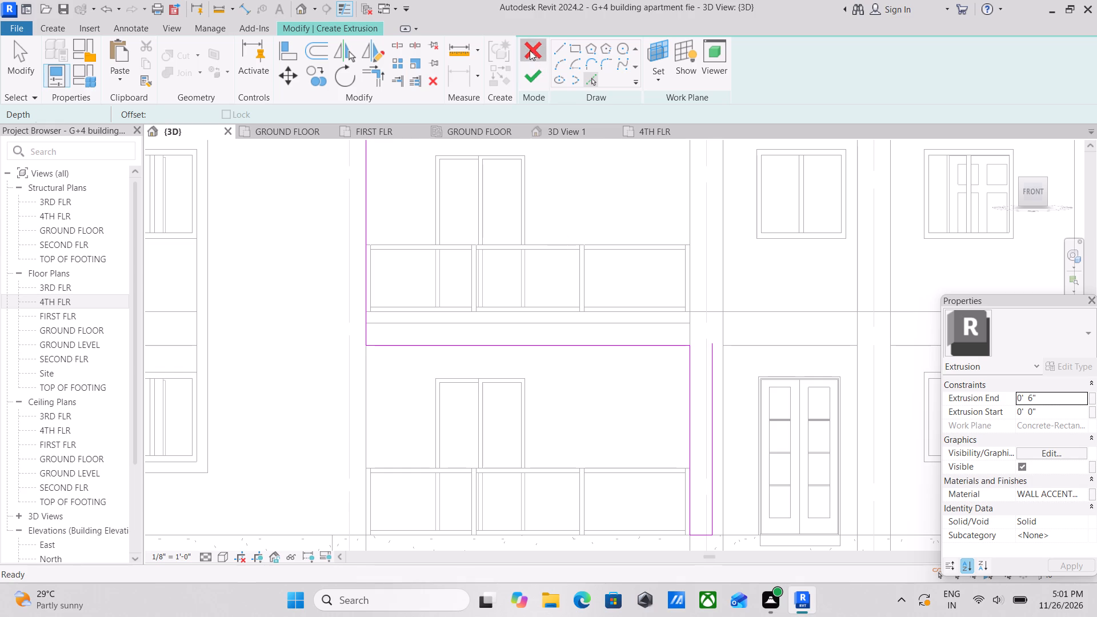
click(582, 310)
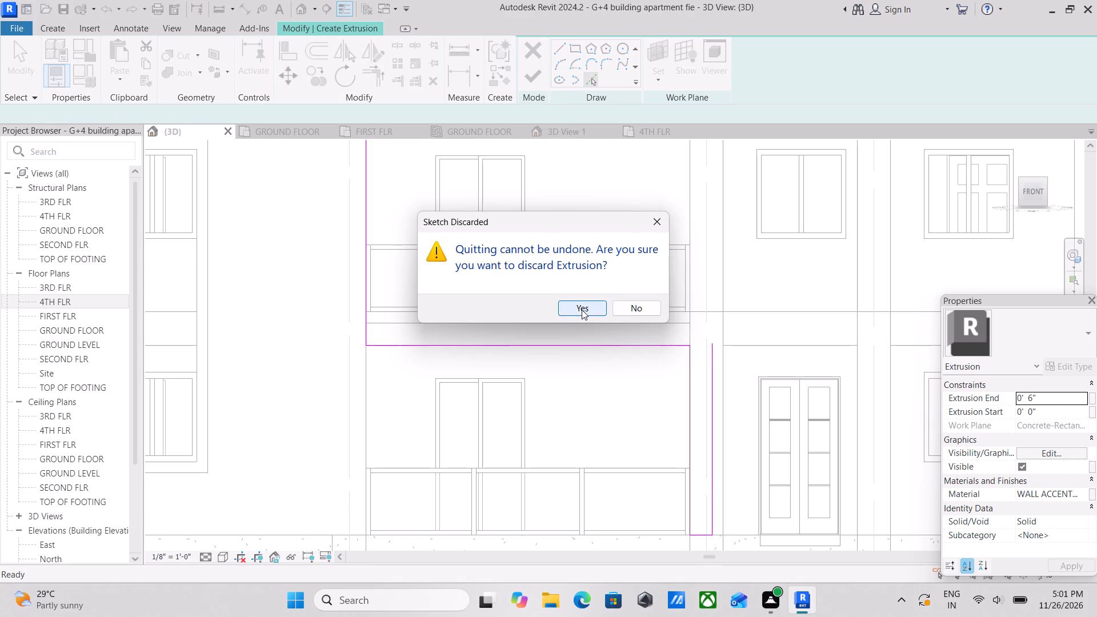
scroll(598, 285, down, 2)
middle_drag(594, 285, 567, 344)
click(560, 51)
Open the existing cover on the topmost balcony beam for in-place editing and enter its extrusion sketch.
scroll(673, 288, up, 3)
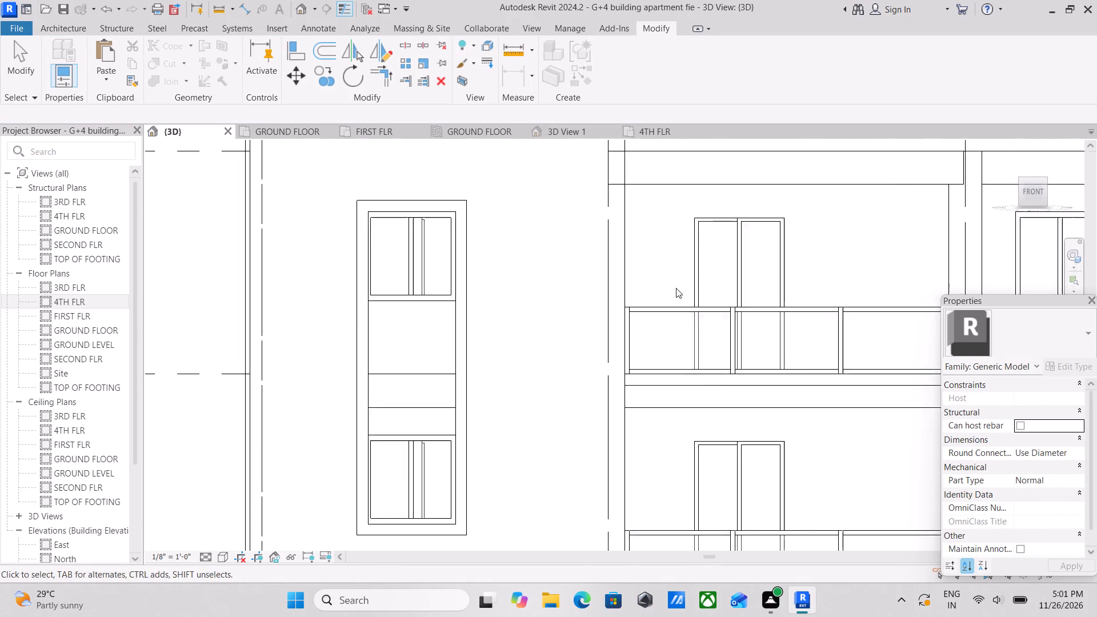
middle_drag(697, 275, 496, 469)
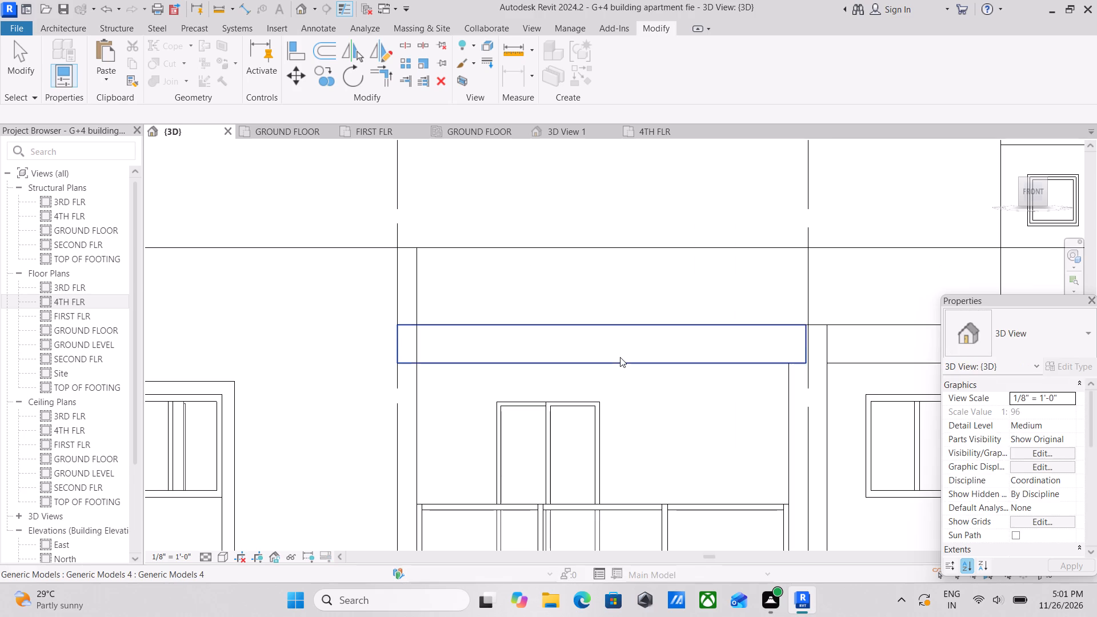
click(620, 357)
scroll(620, 357, up, 1)
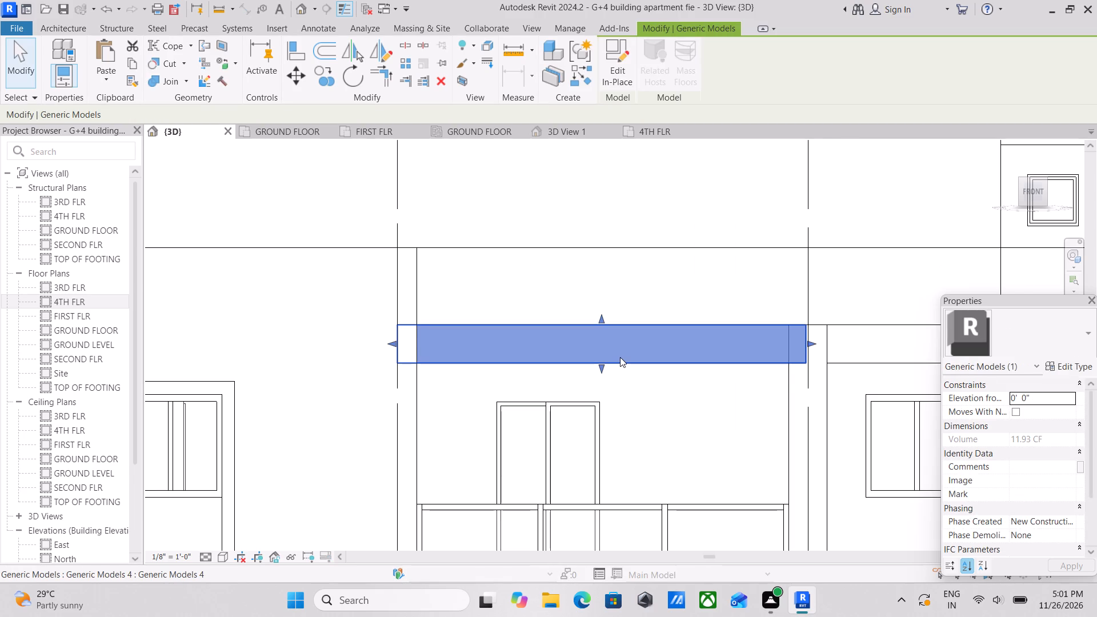
click(622, 77)
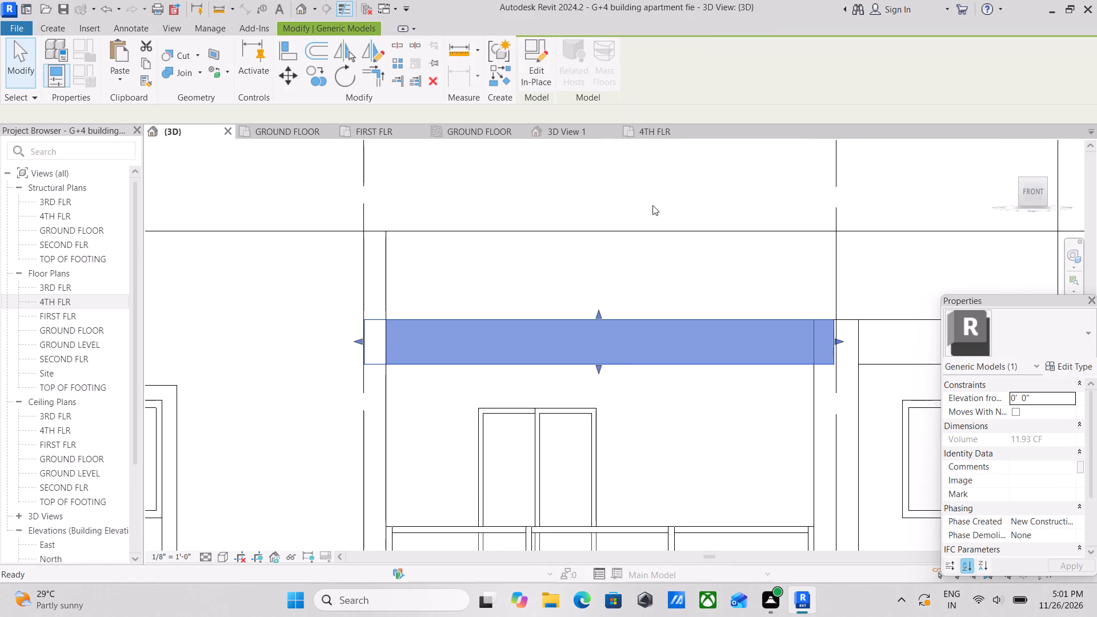
click(665, 365)
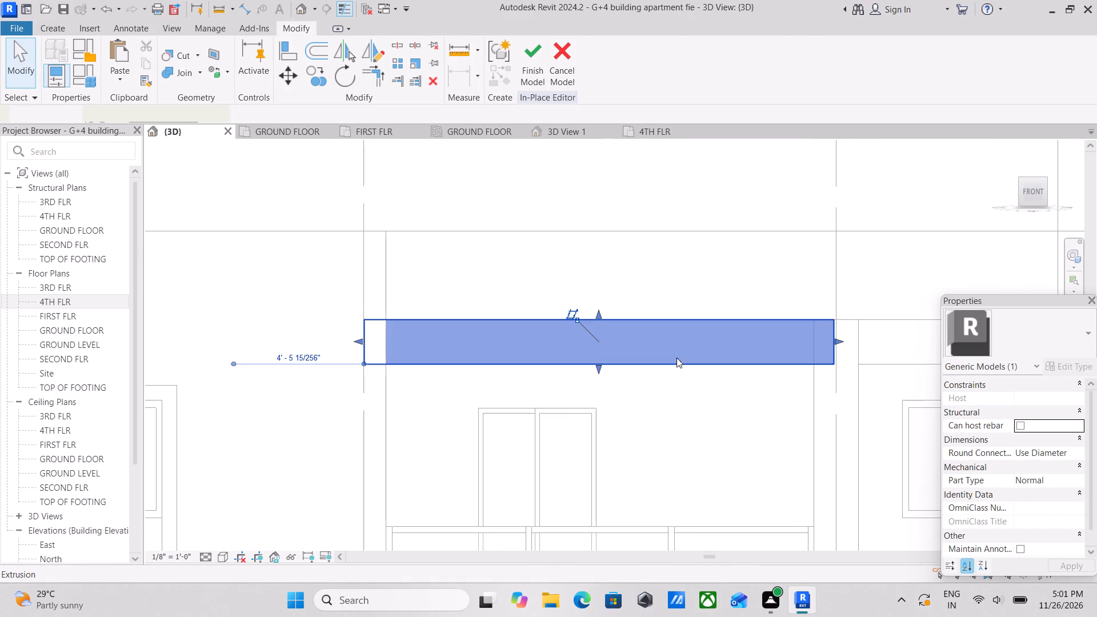
scroll(493, 362, up, 3)
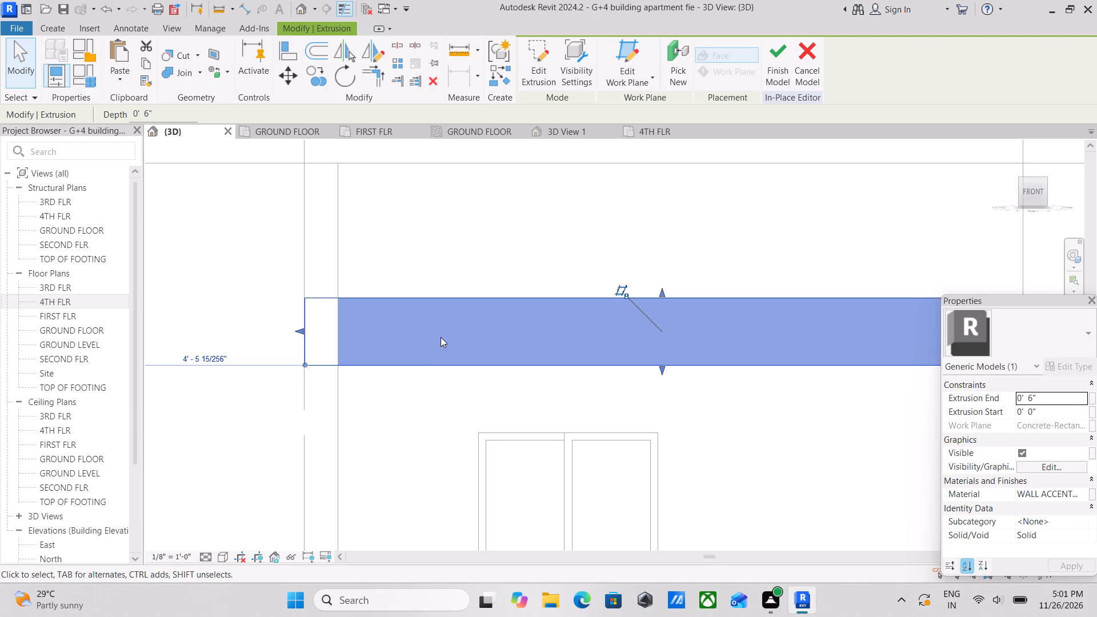
middle_drag(518, 303, 317, 316)
click(774, 316)
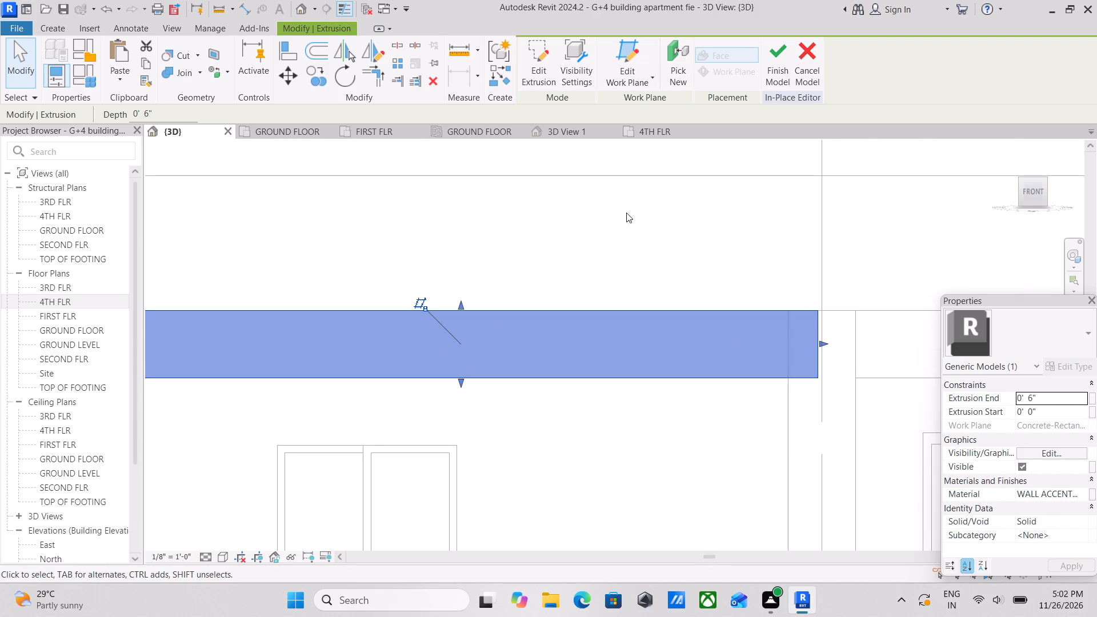
click(544, 56)
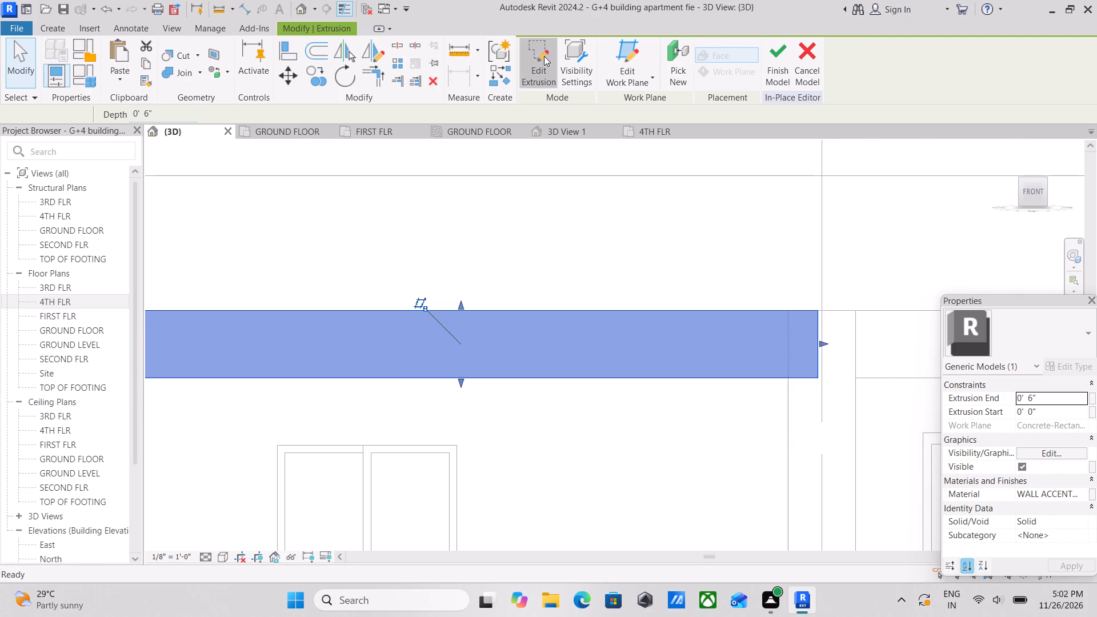
Examine the left, bottom and top lines of the beam cover's rectangular sketch profile and their lengths.
scroll(594, 330, down, 2)
middle_drag(594, 330, 723, 311)
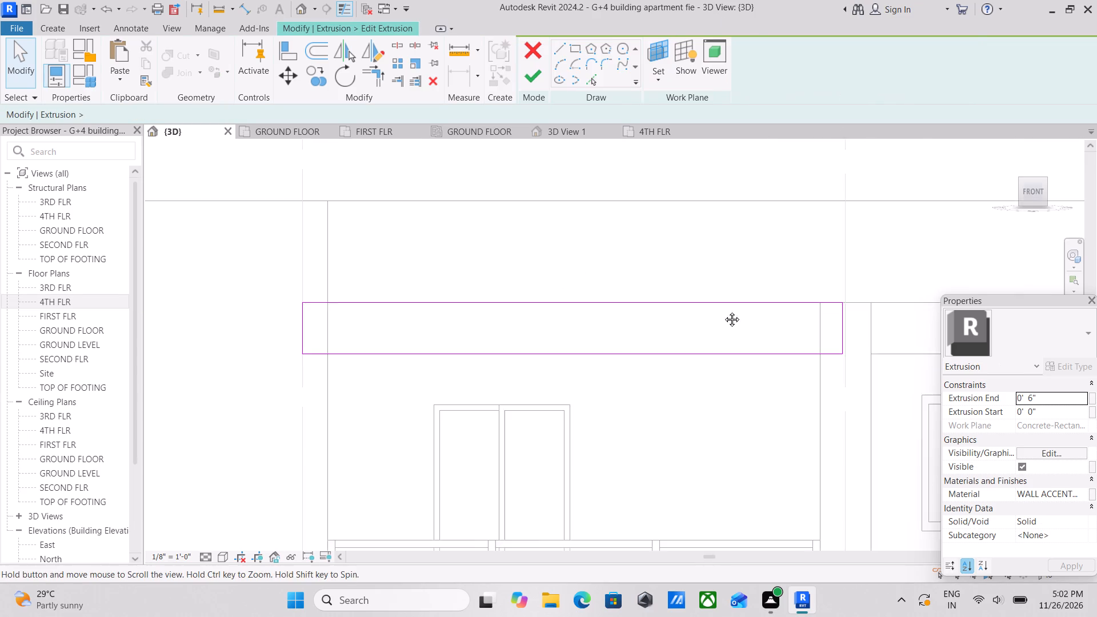
middle_drag(723, 311, 756, 307)
click(387, 320)
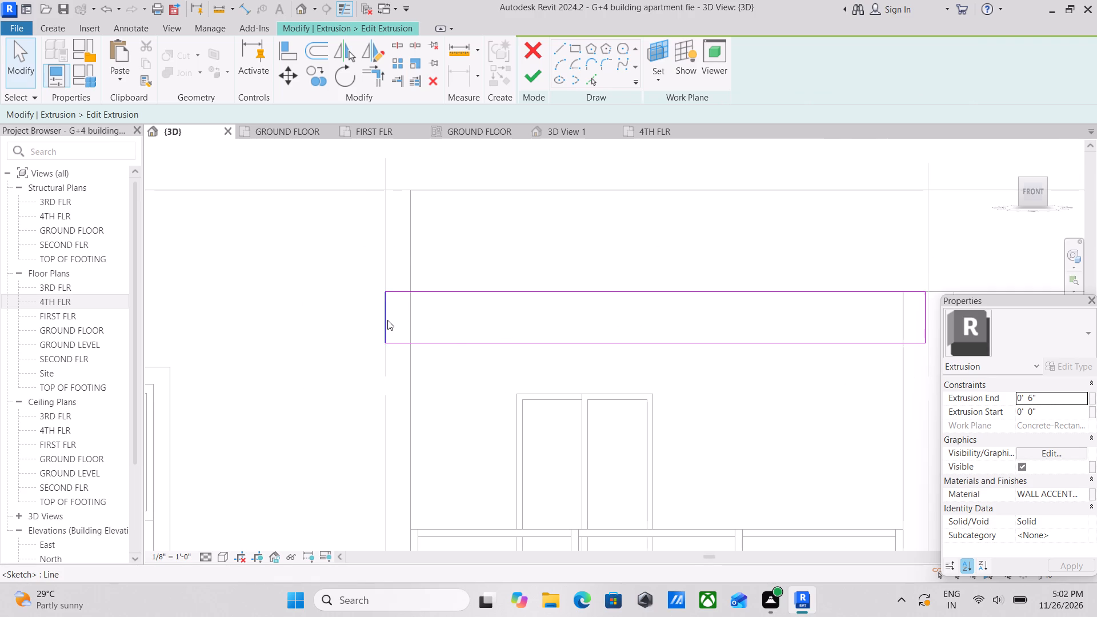
click(611, 344)
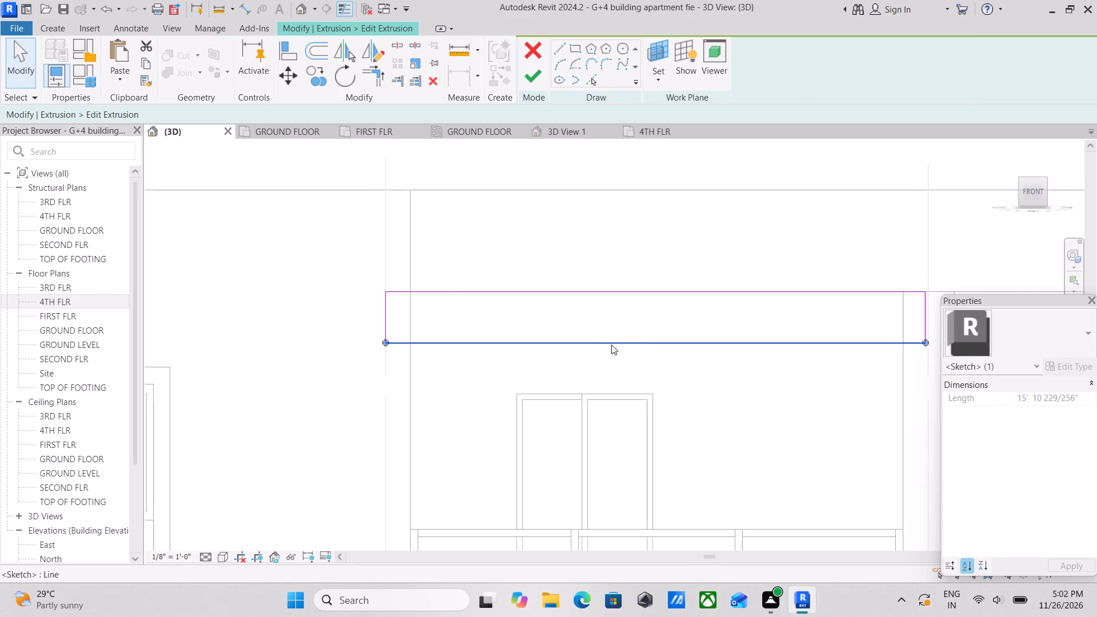
middle_drag(663, 328, 422, 339)
scroll(429, 336, down, 3)
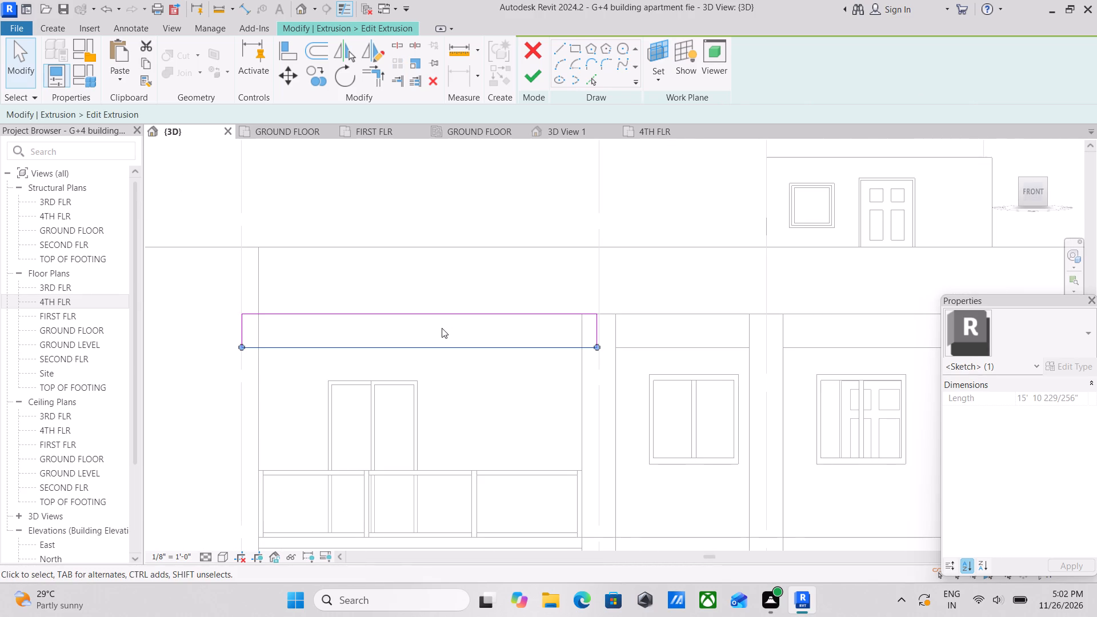
click(470, 316)
scroll(470, 316, down, 8)
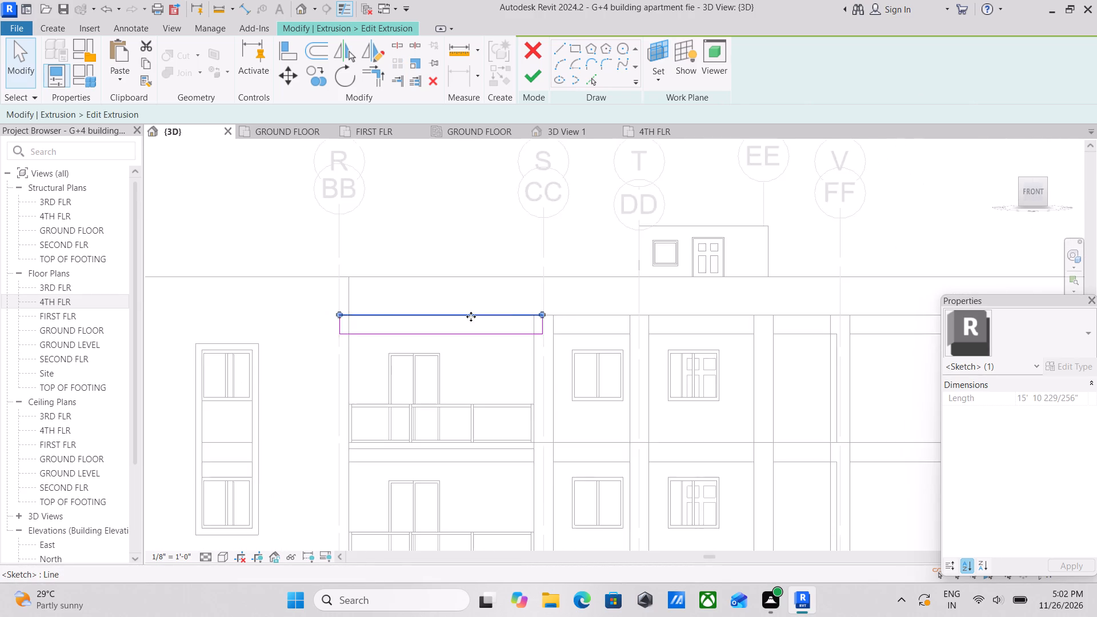
scroll(471, 316, down, 1)
scroll(472, 317, up, 13)
scroll(472, 317, down, 2)
middle_drag(472, 317, 526, 316)
scroll(526, 316, up, 5)
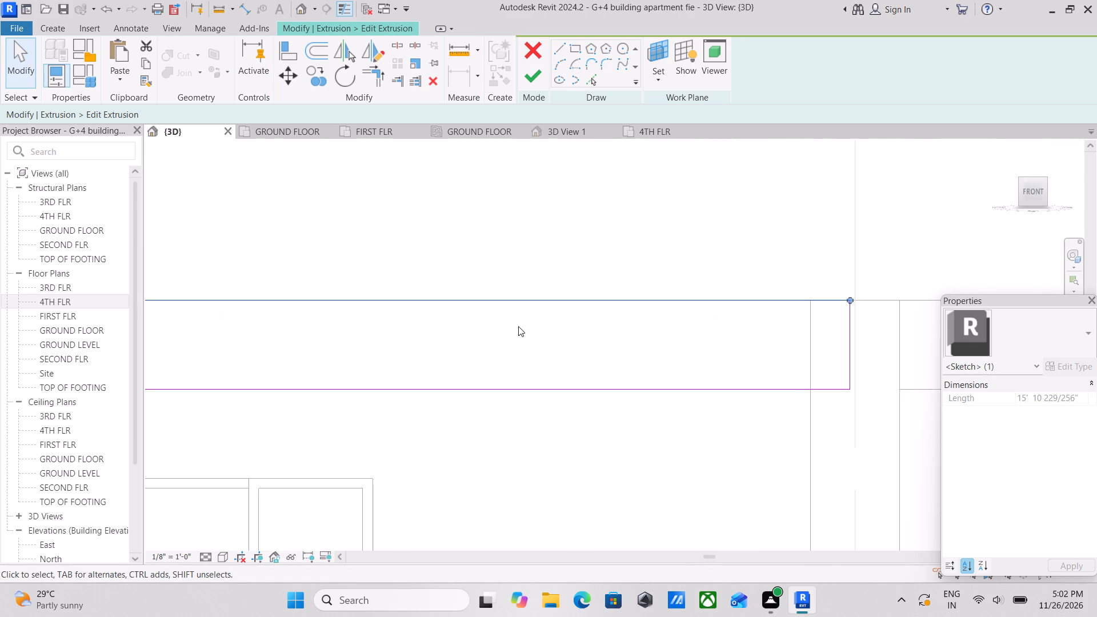
key(Escape)
Measure the beam cover's depth with an aligned dimension between the sketch's top and bottom lines, without placing it.
scroll(518, 327, up, 3)
middle_drag(469, 335, 554, 336)
text(DI)
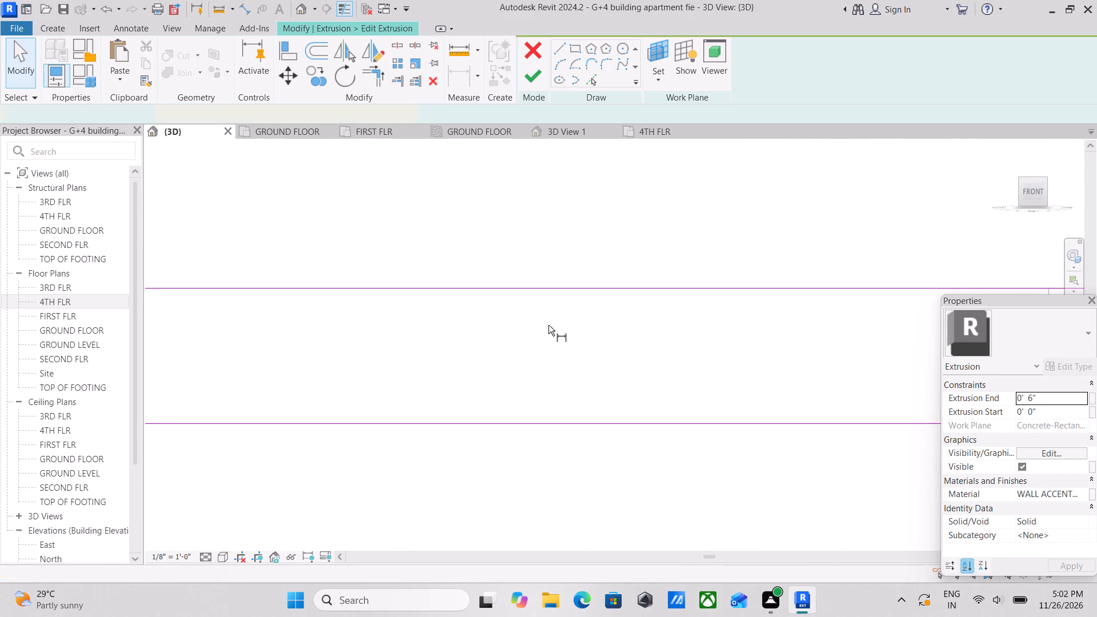
click(563, 287)
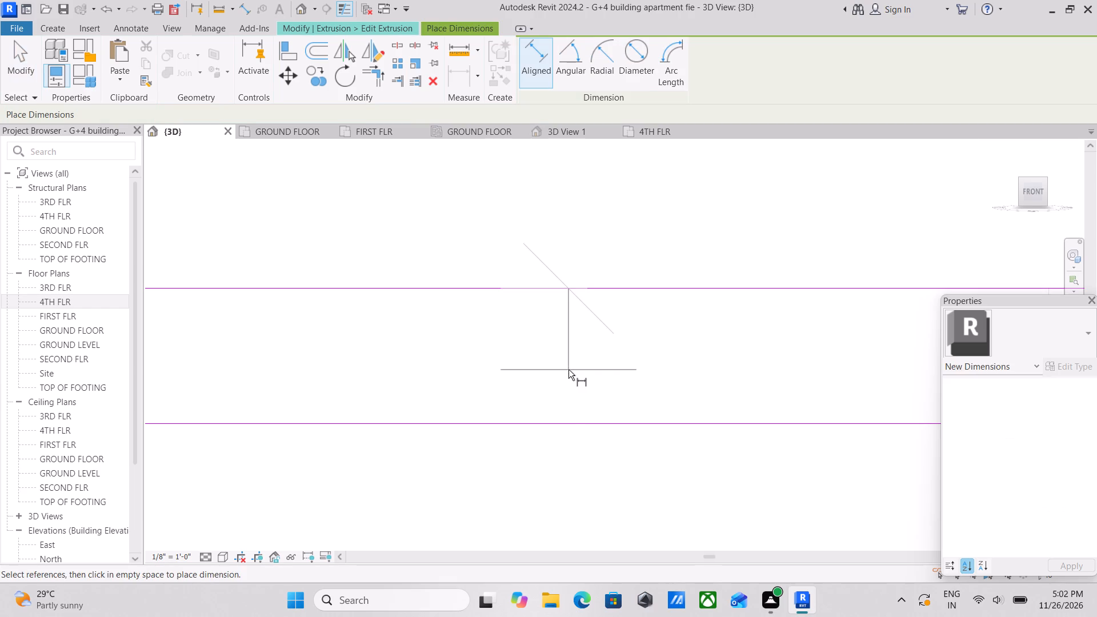
click(557, 422)
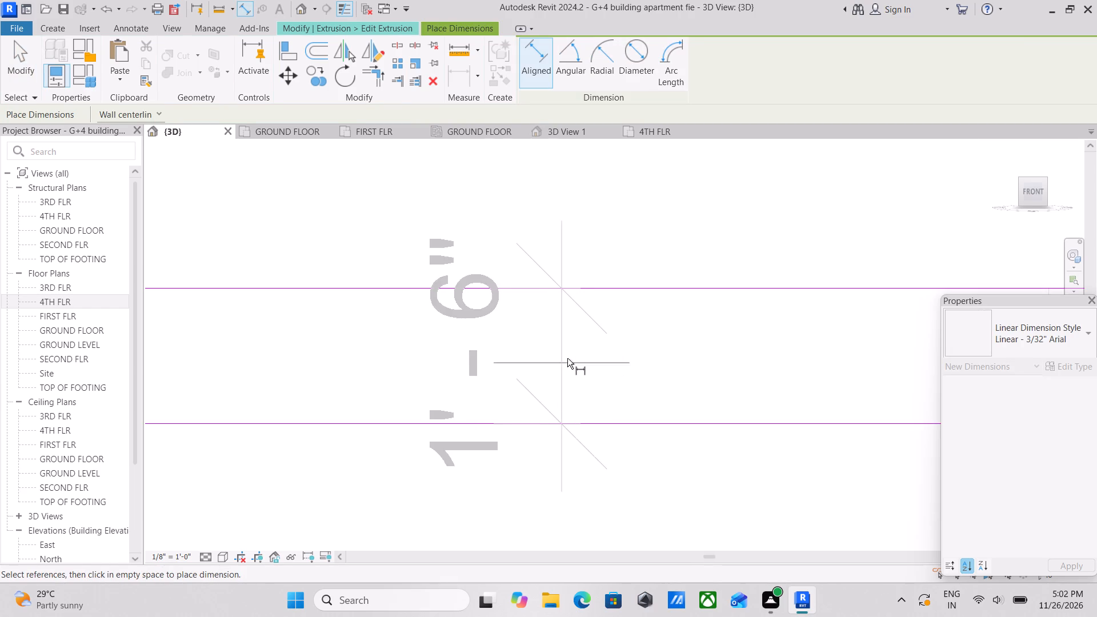
scroll(567, 358, down, 3)
scroll(505, 378, down, 6)
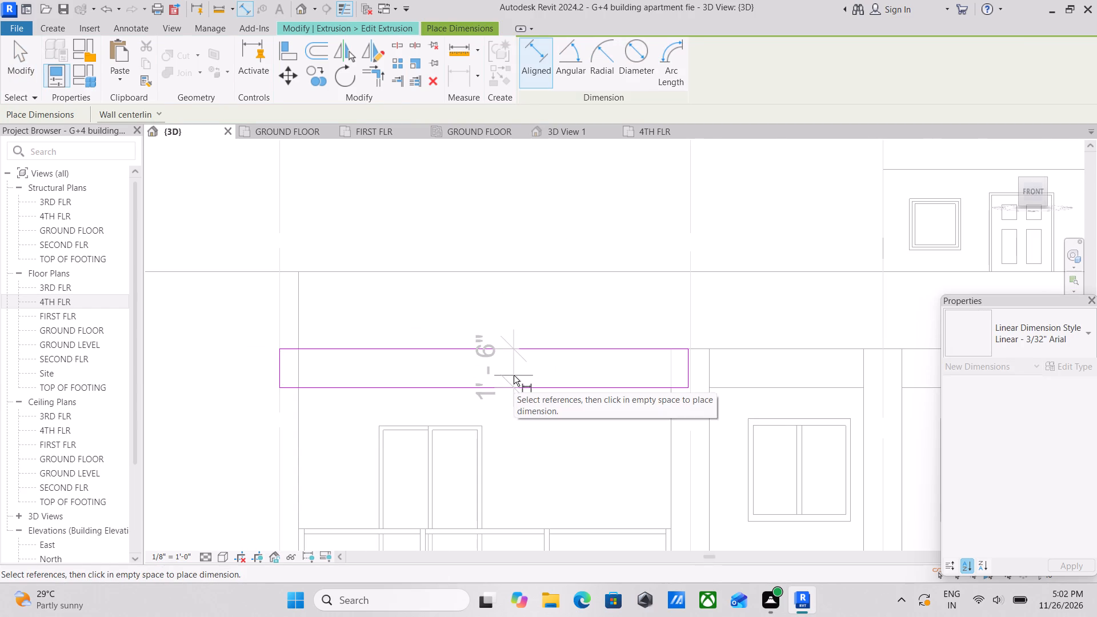
key(Escape)
scroll(514, 375, down, 4)
middle_drag(511, 381, 505, 367)
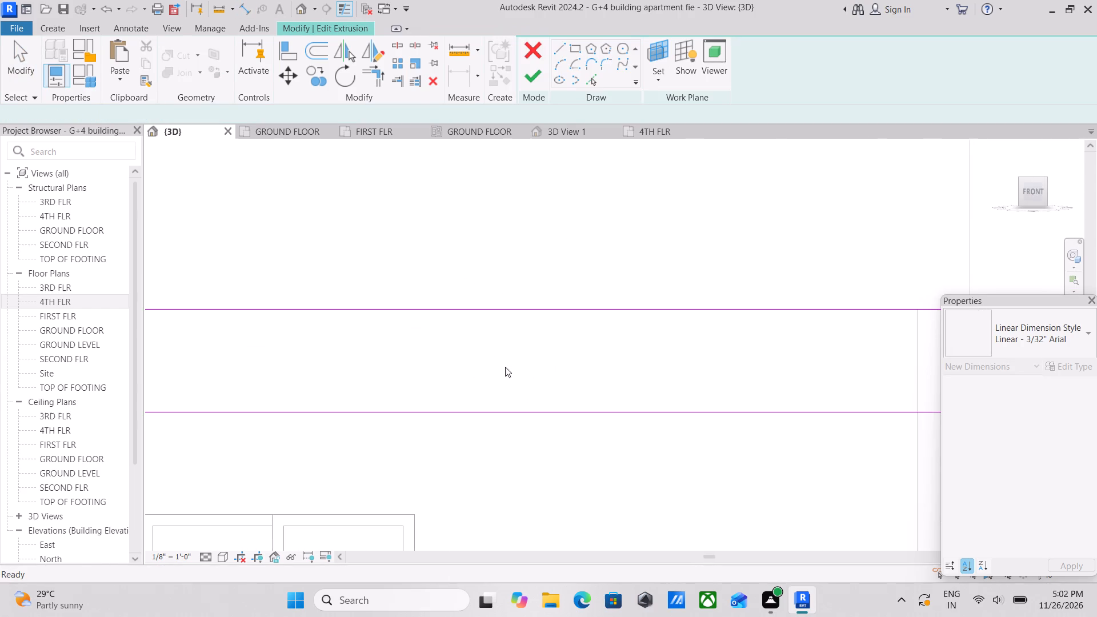
middle_drag(505, 367, 522, 284)
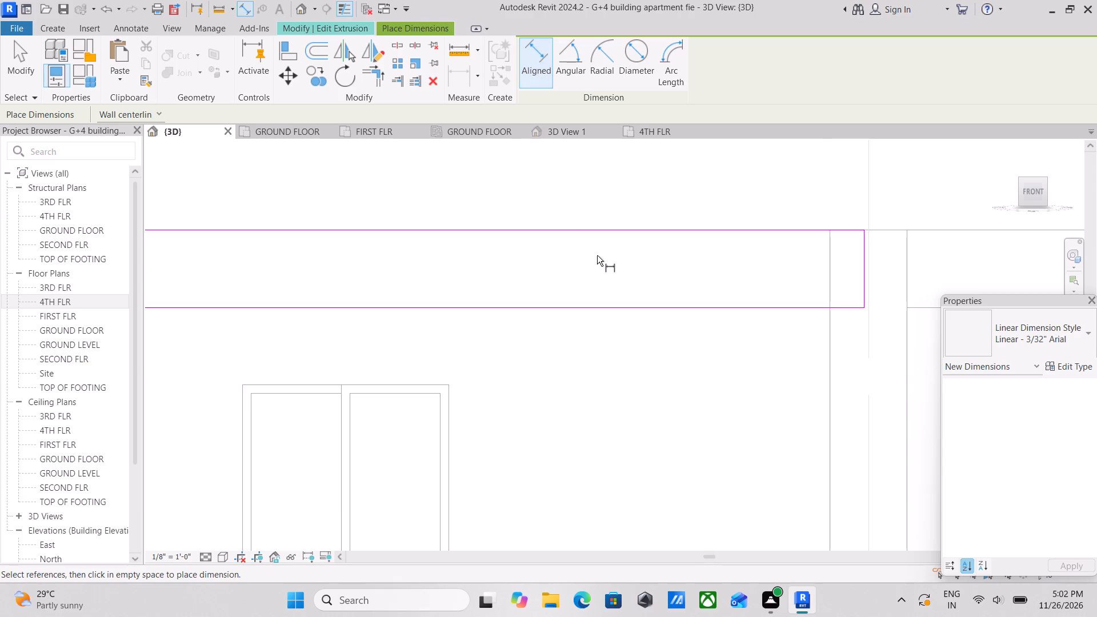
scroll(413, 153, up, 3)
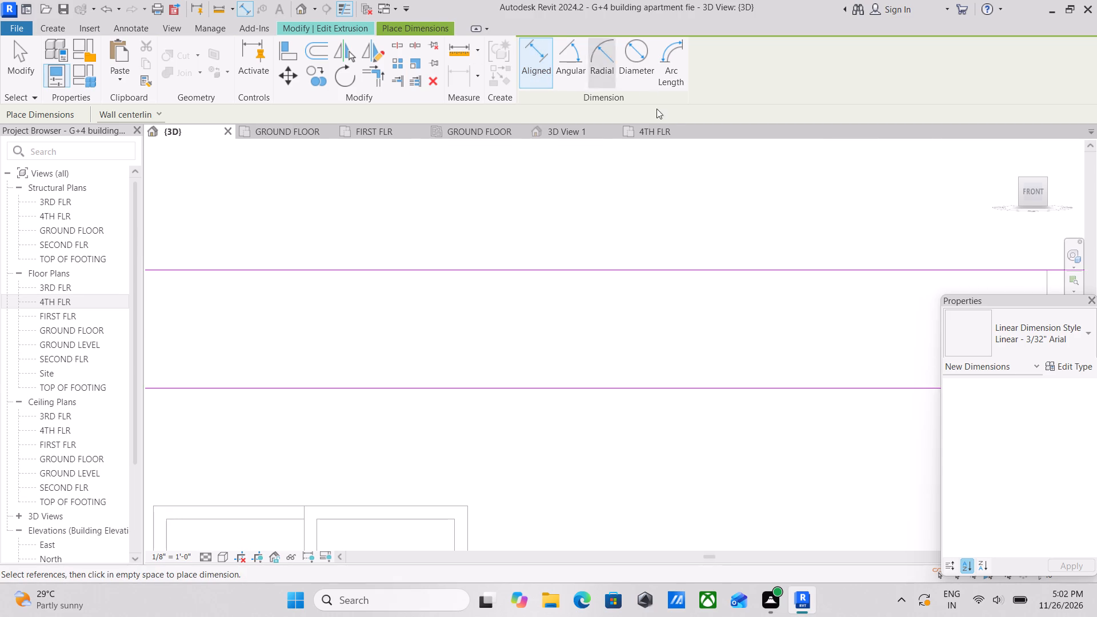
key(Escape)
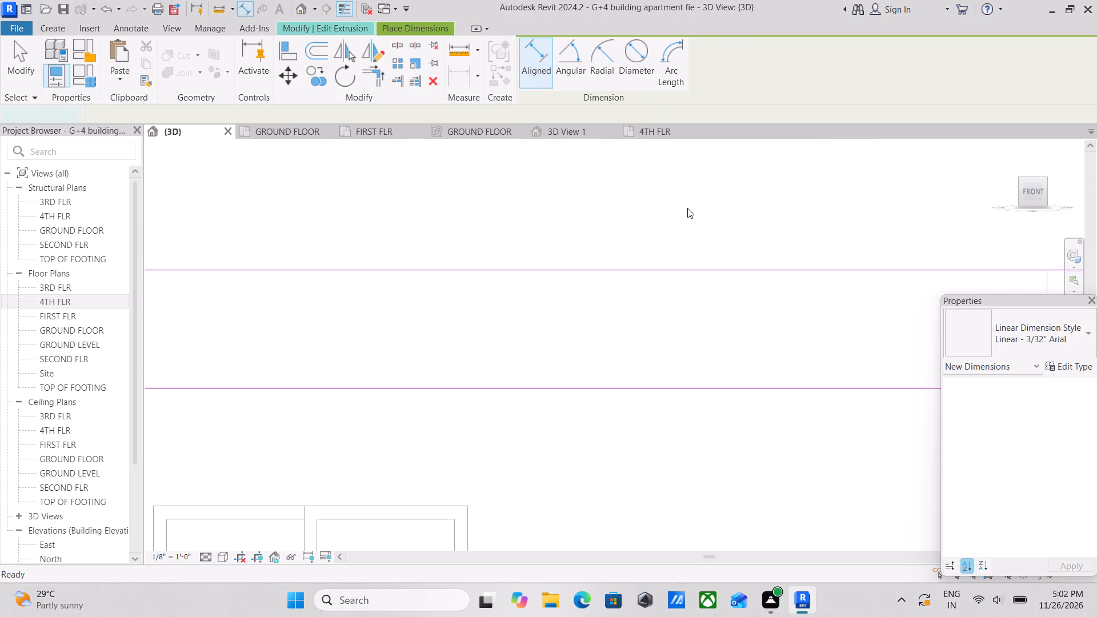
key(Escape)
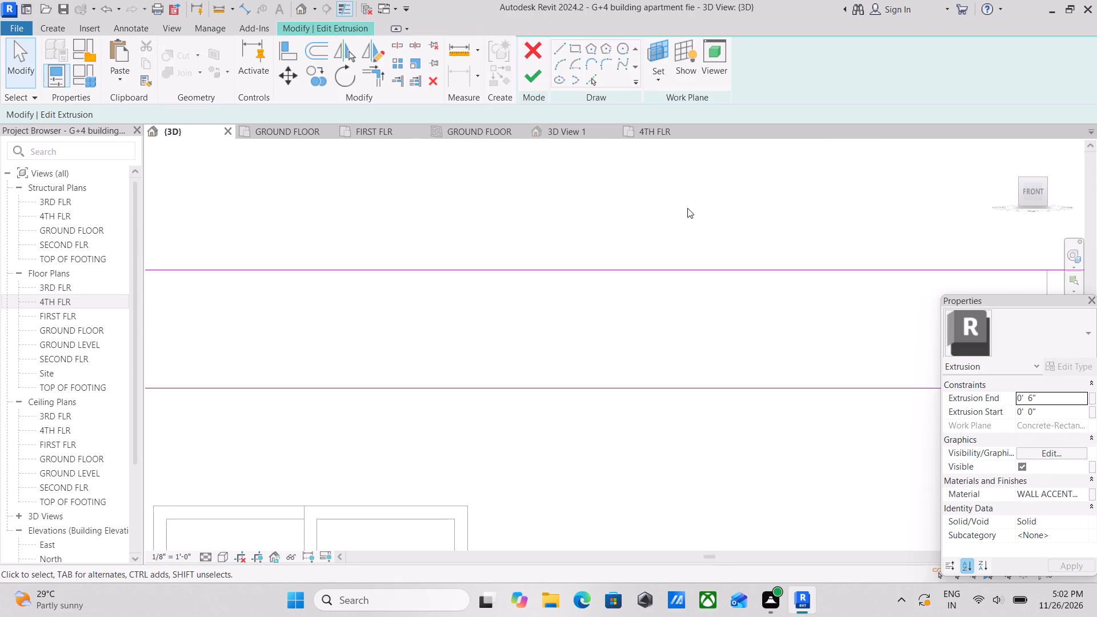
Finish the beam cover's extrusion sketch and the in-place model edit.
click(532, 72)
scroll(552, 270, down, 5)
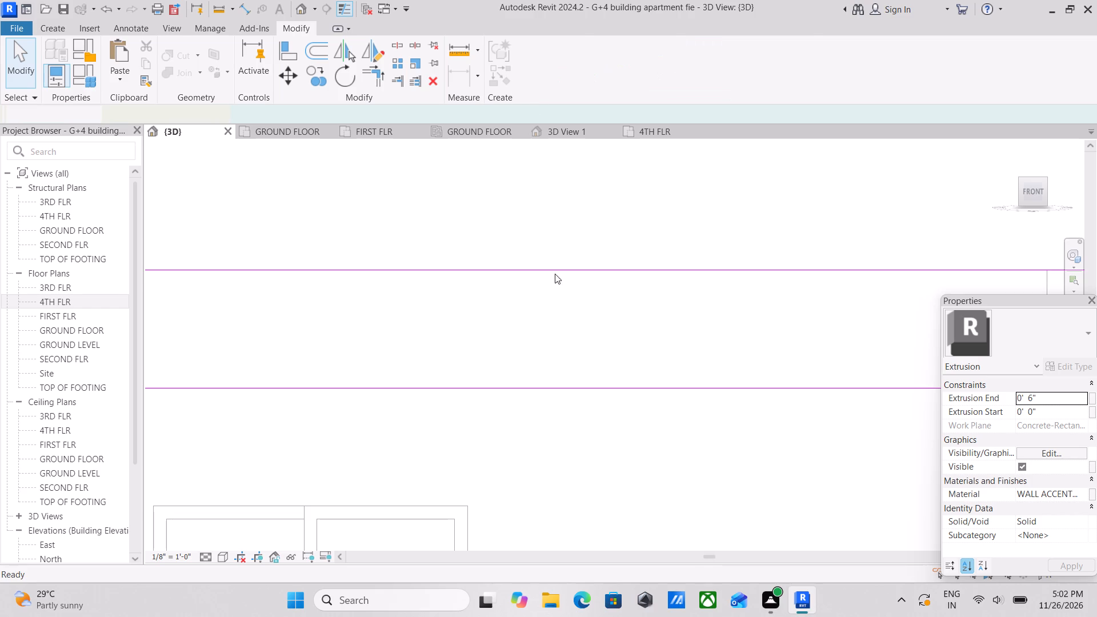
scroll(555, 274, down, 1)
click(768, 44)
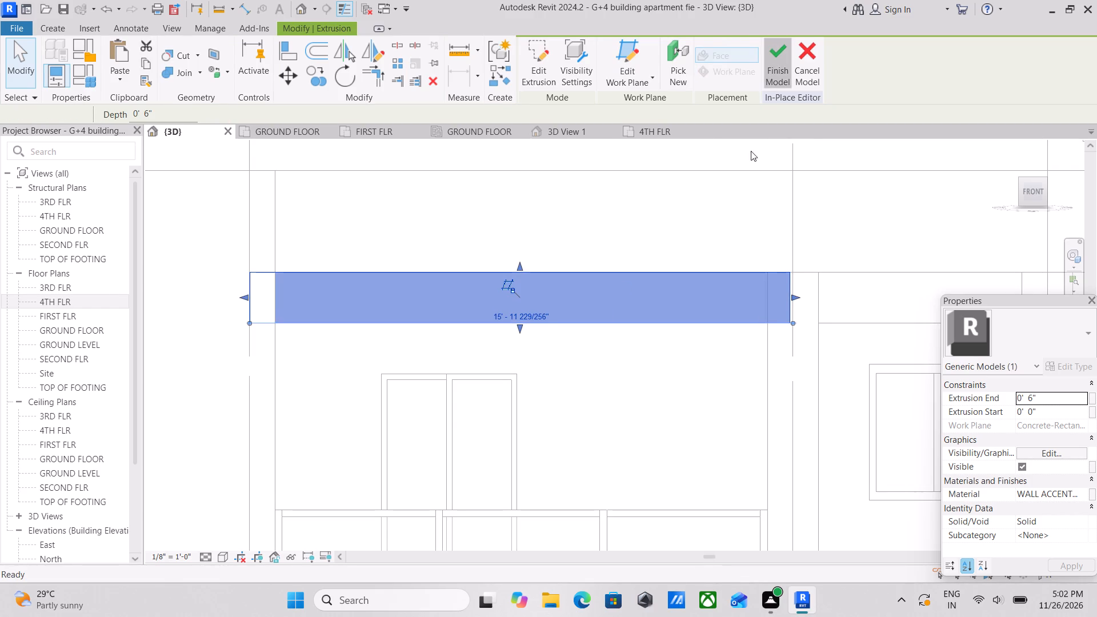
Create a new in-place model in the Generic Models category, accepting the default name, for the lower balcony beams.
scroll(689, 232, down, 2)
middle_drag(687, 233, 687, 118)
scroll(611, 341, down, 2)
middle_drag(606, 346, 628, 214)
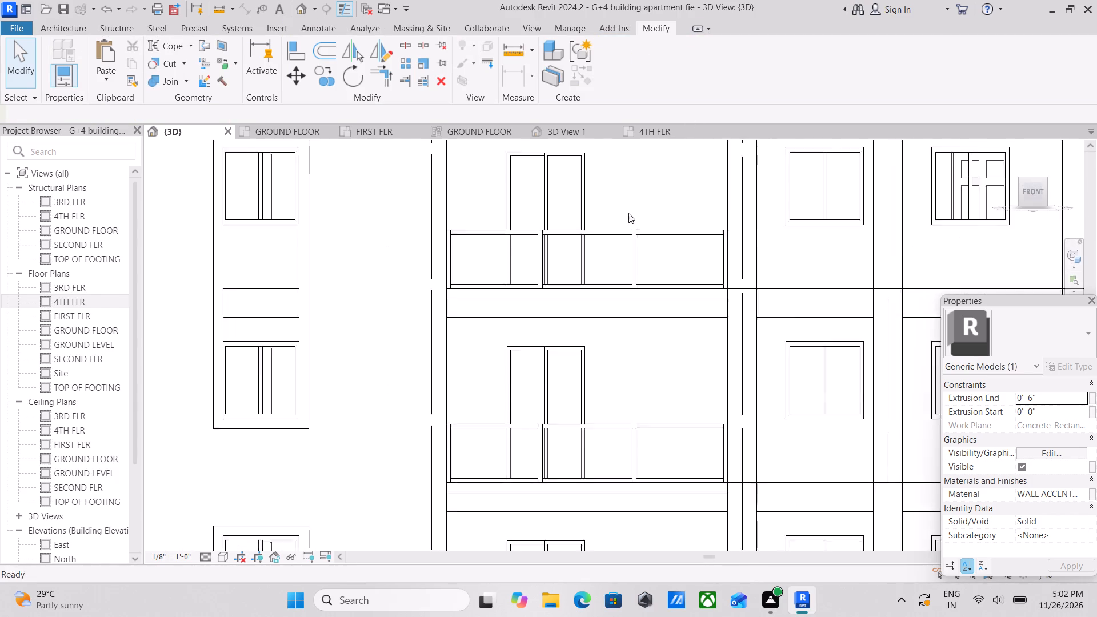
scroll(618, 359, down, 1)
middle_drag(618, 359, 630, 389)
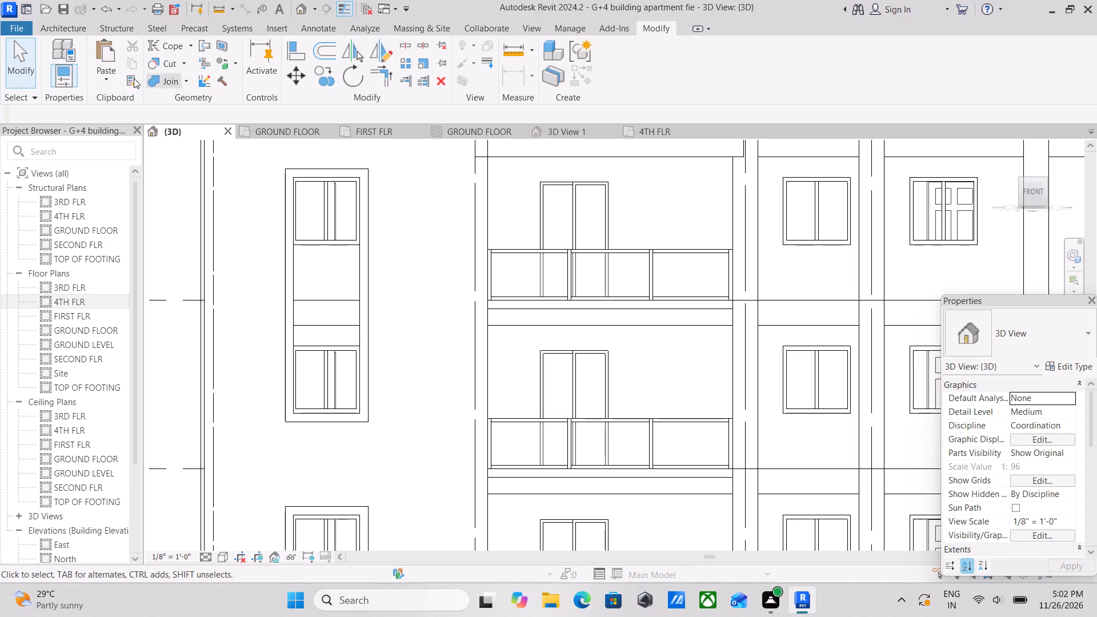
click(103, 20)
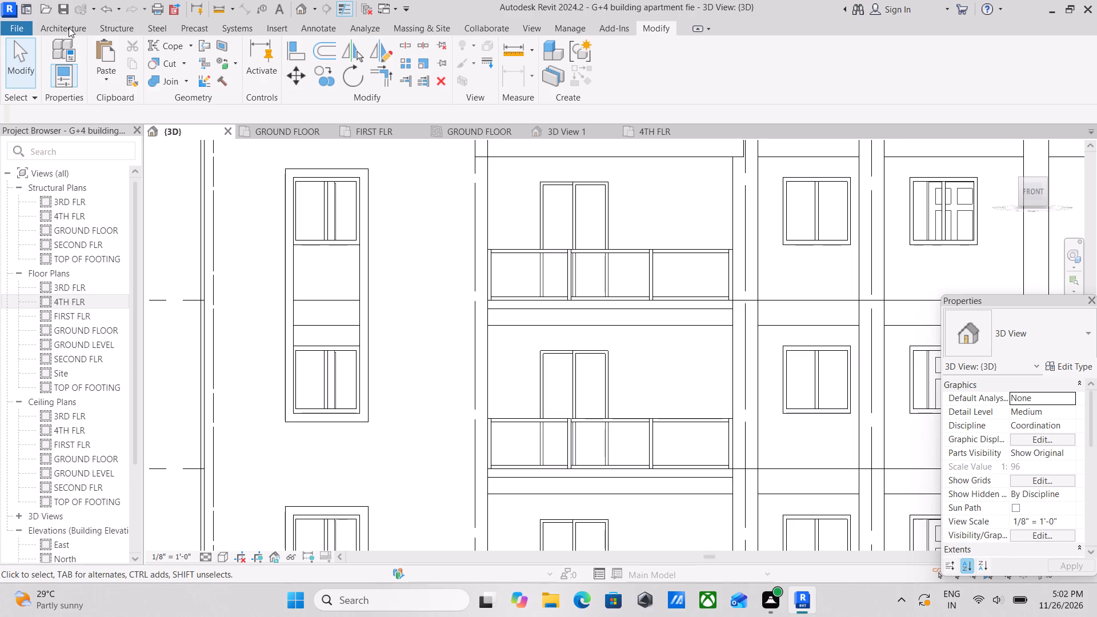
click(69, 27)
click(179, 79)
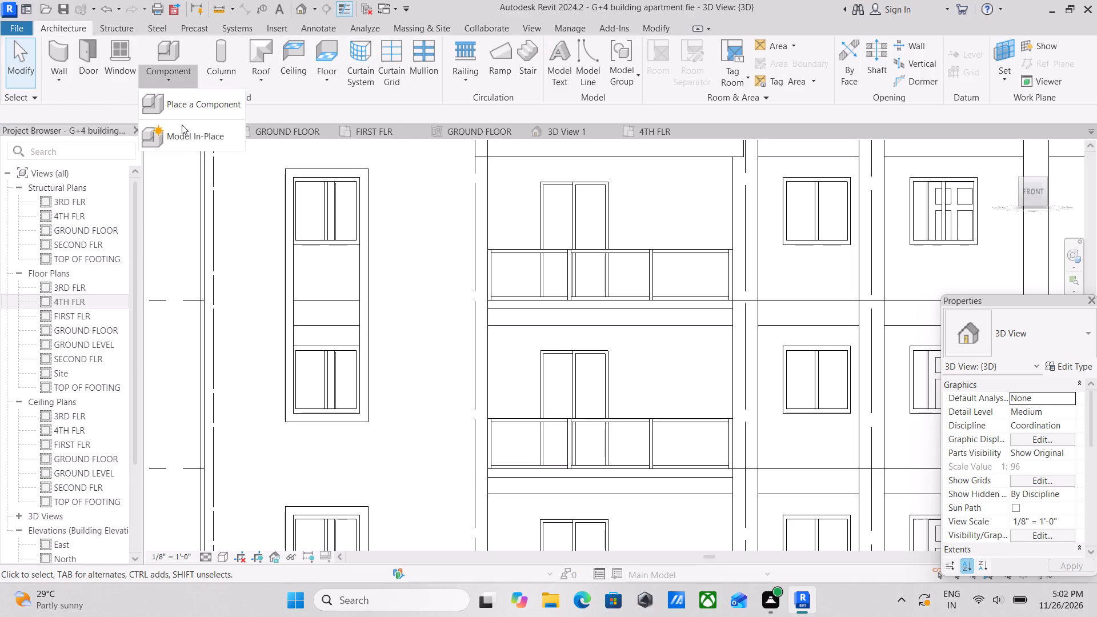
click(184, 130)
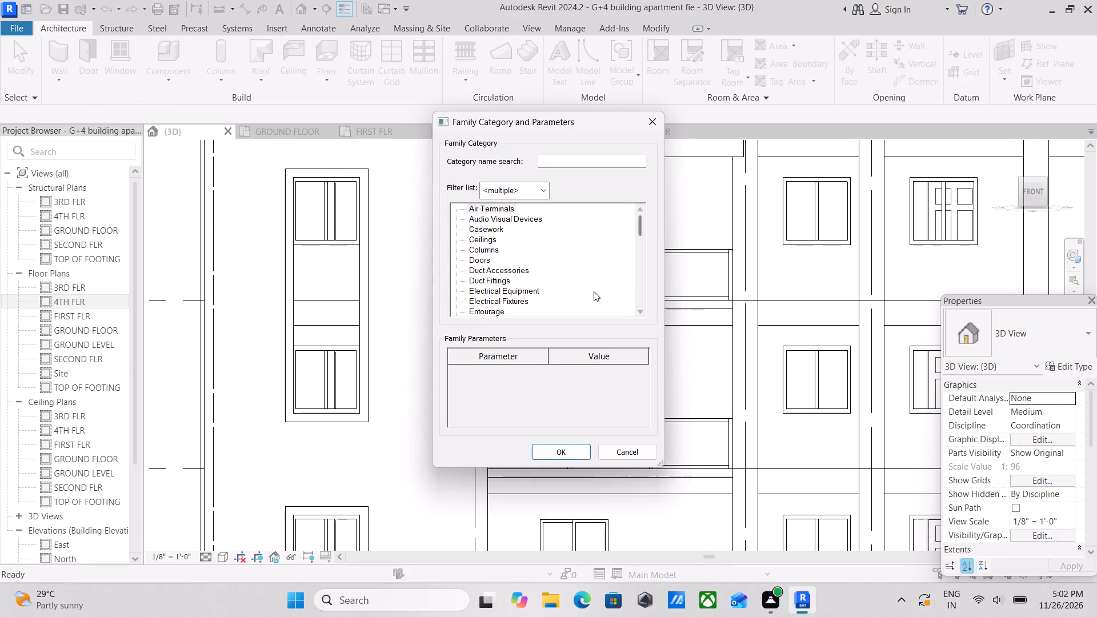
scroll(483, 204, down, 3)
scroll(482, 253, down, 5)
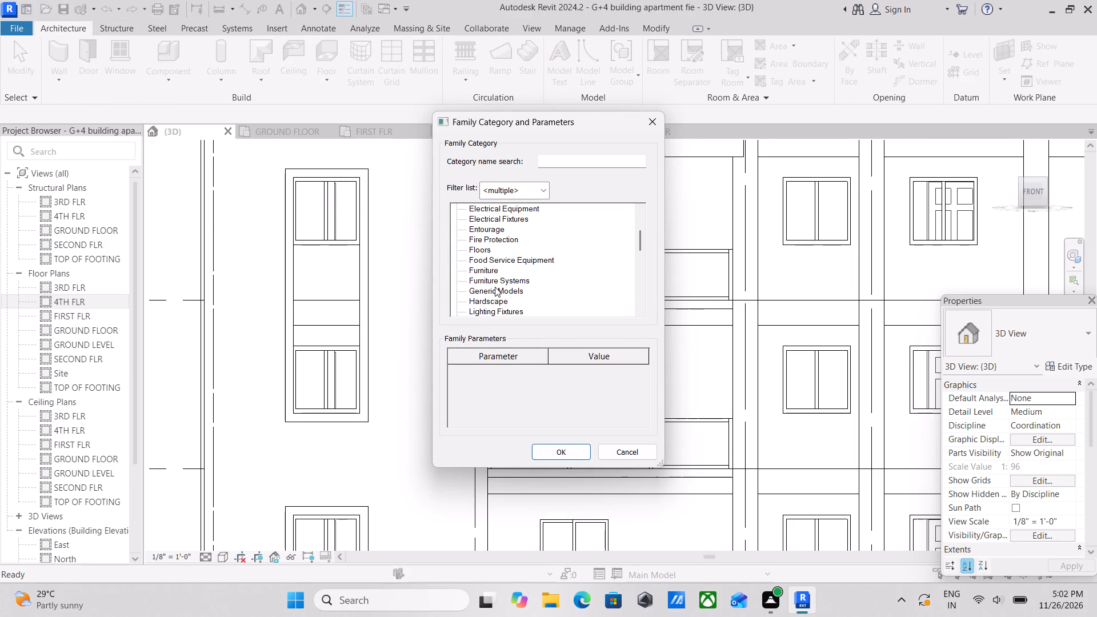
click(495, 287)
click(554, 452)
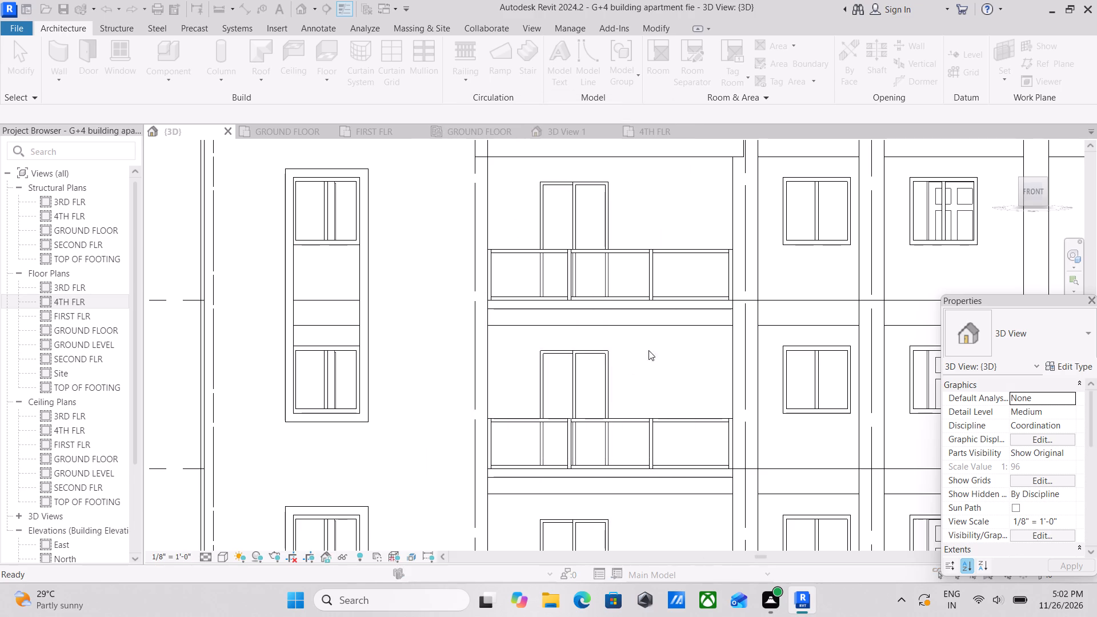
click(549, 321)
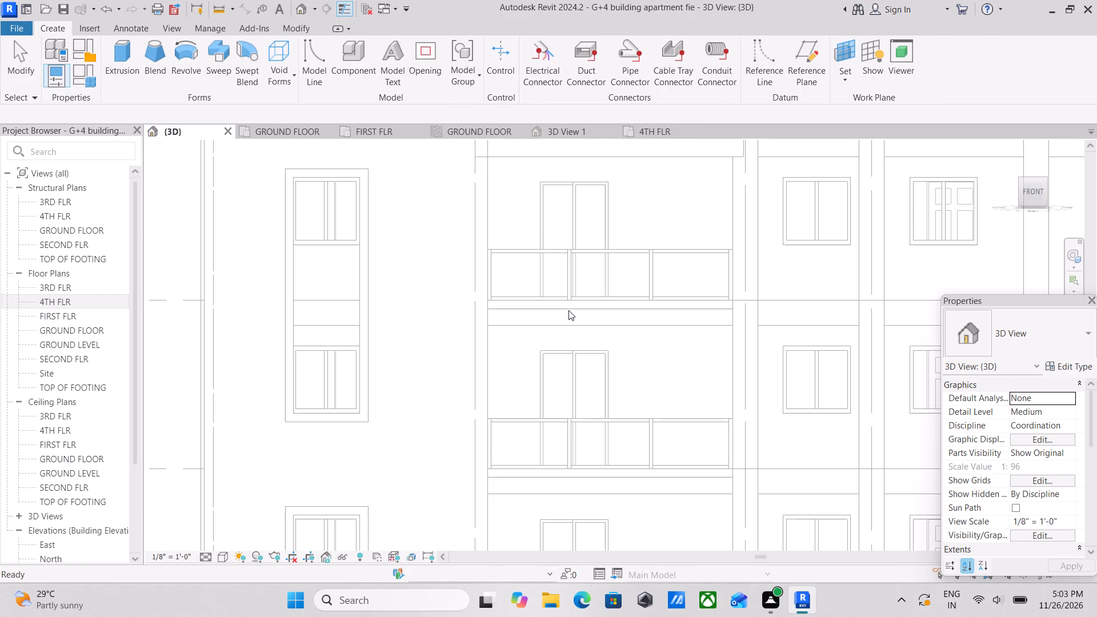
Set the work plane by picking the face of the 9" x 18" beam under the upper balcony railing.
scroll(458, 291, up, 2)
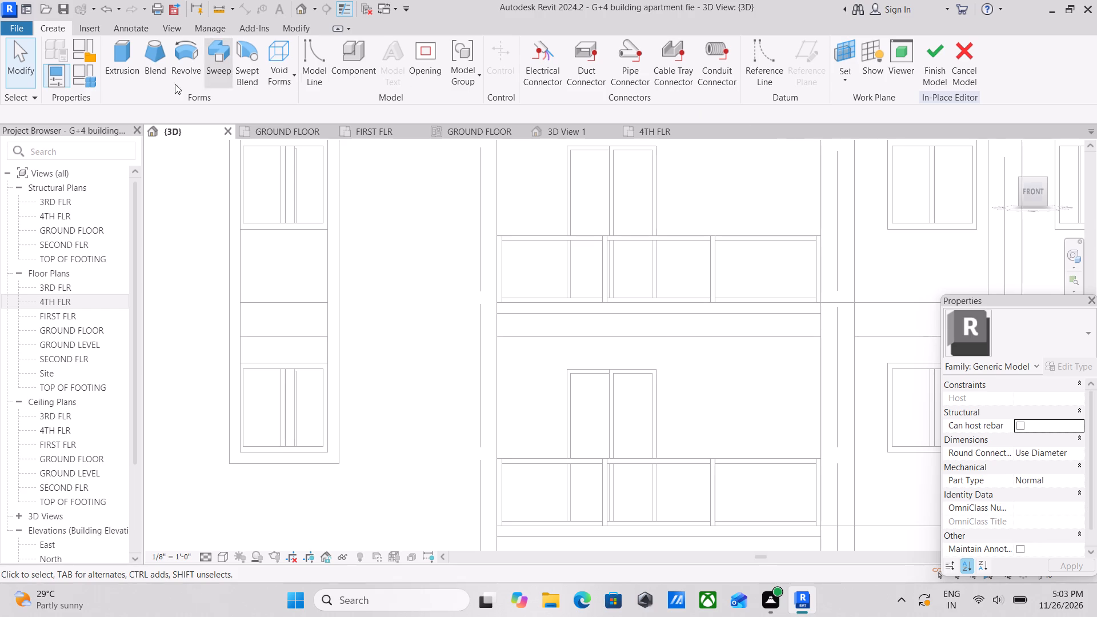
click(852, 75)
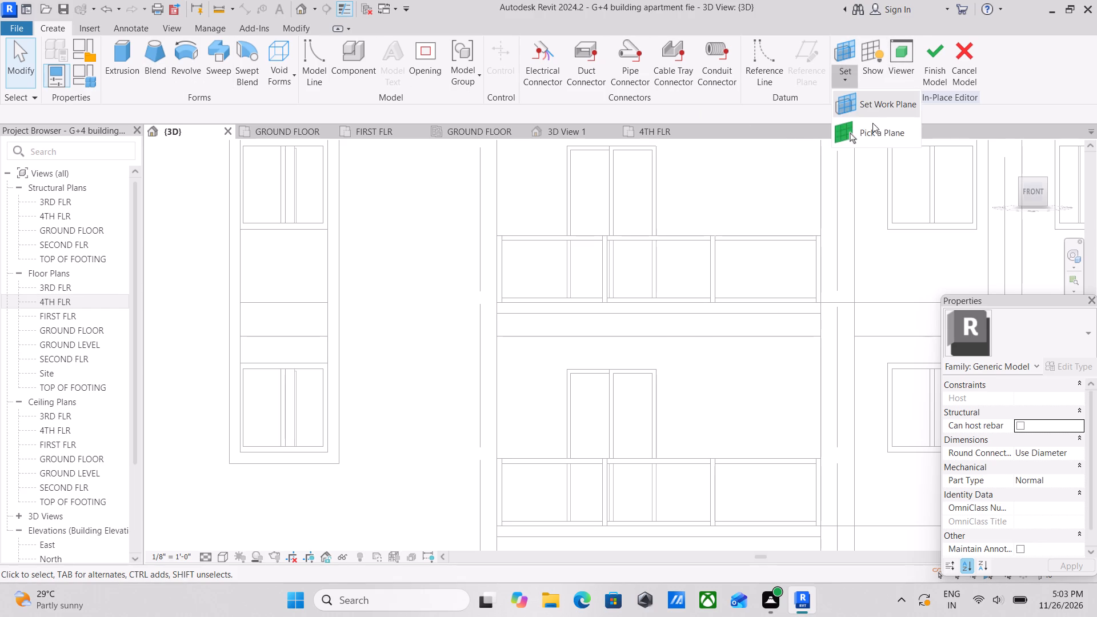
click(871, 133)
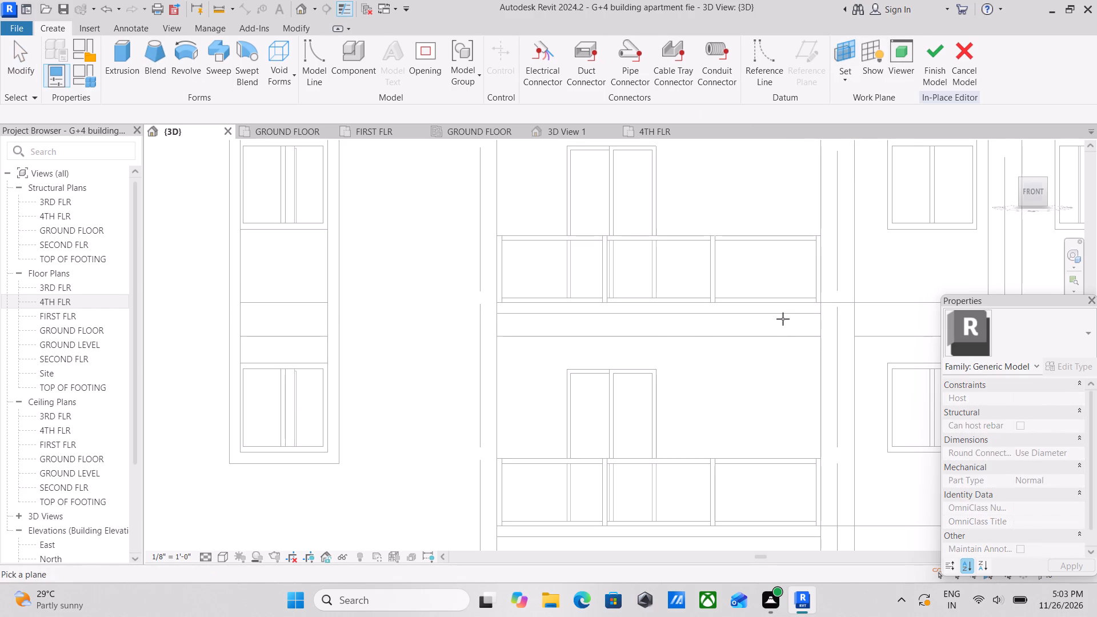
scroll(807, 305, up, 4)
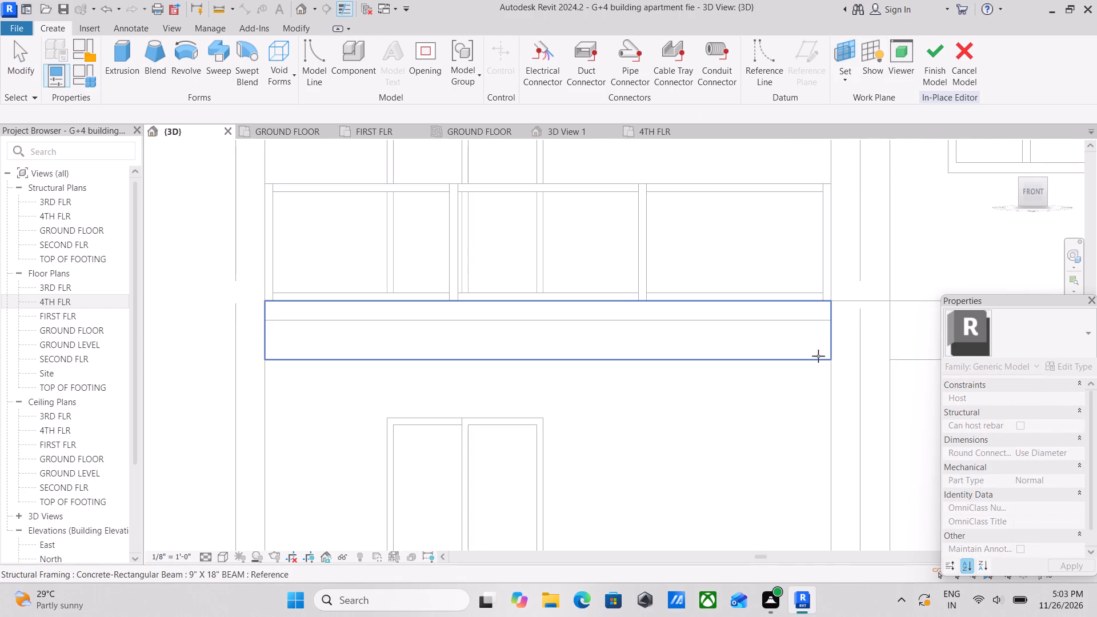
click(819, 355)
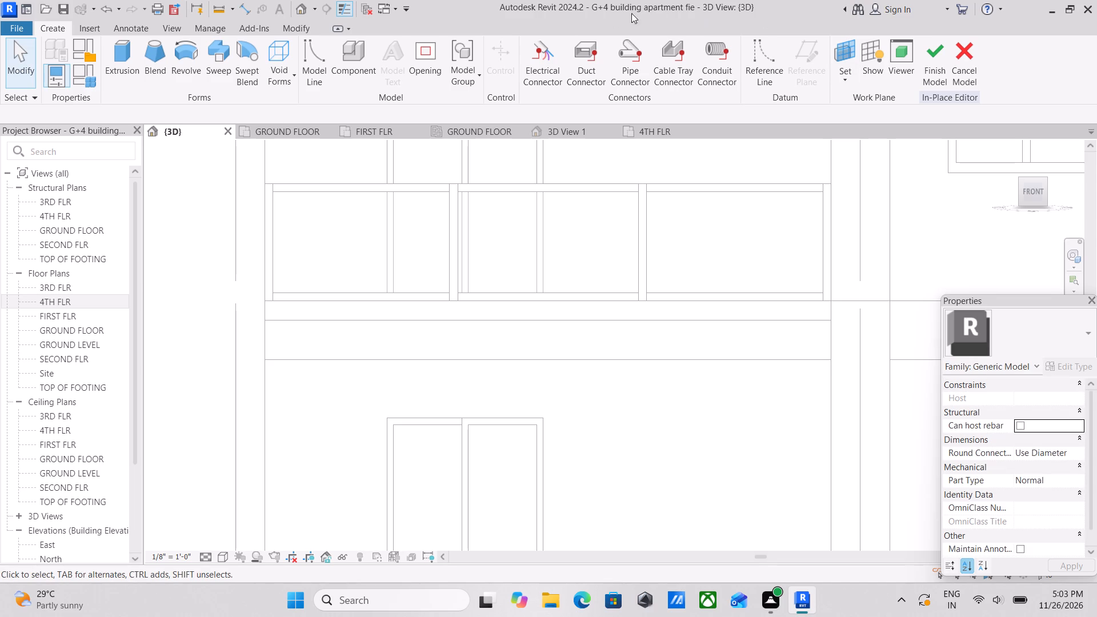
Start an extrusion and sketch 14'-6" along the balcony's floor line, 11'-6" down its left edge, and 14'-6" along the lower beam's underside.
click(123, 61)
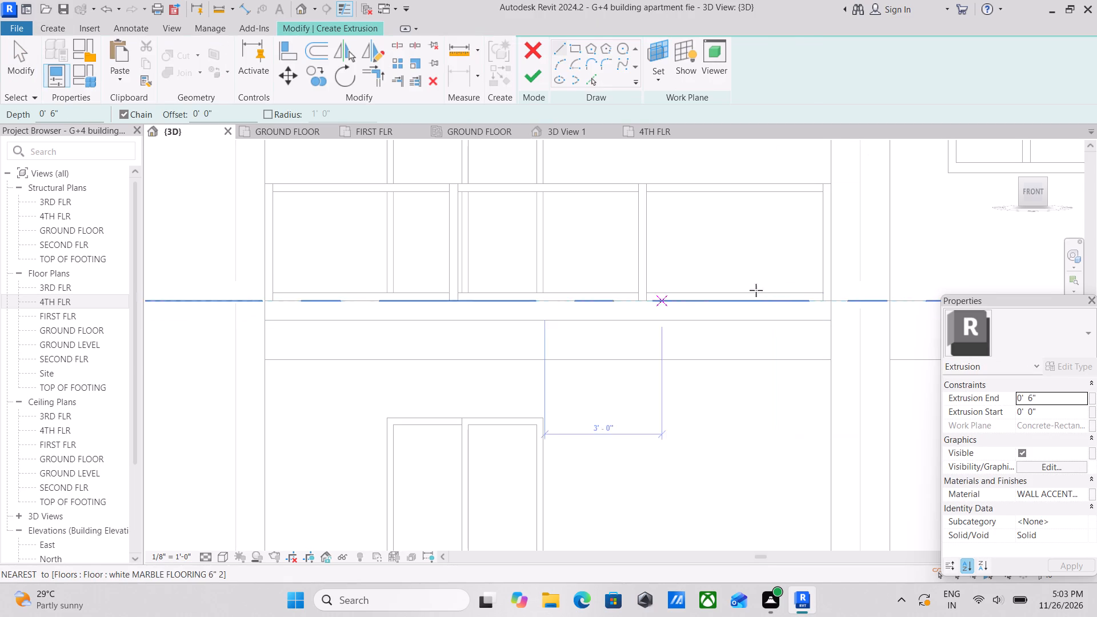
click(832, 300)
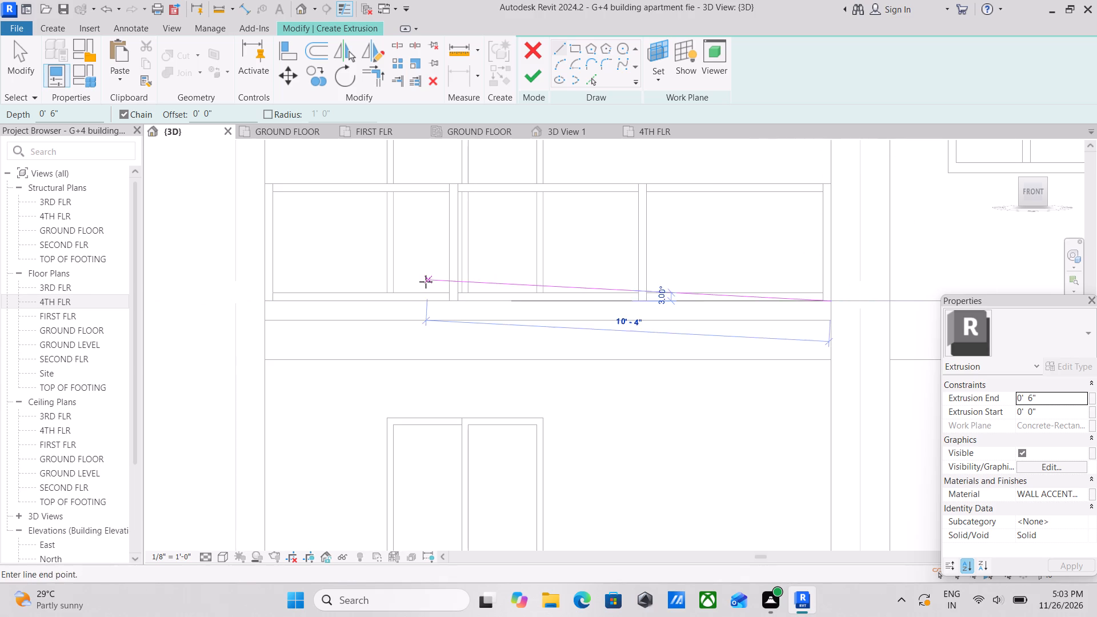
middle_drag(426, 282, 580, 265)
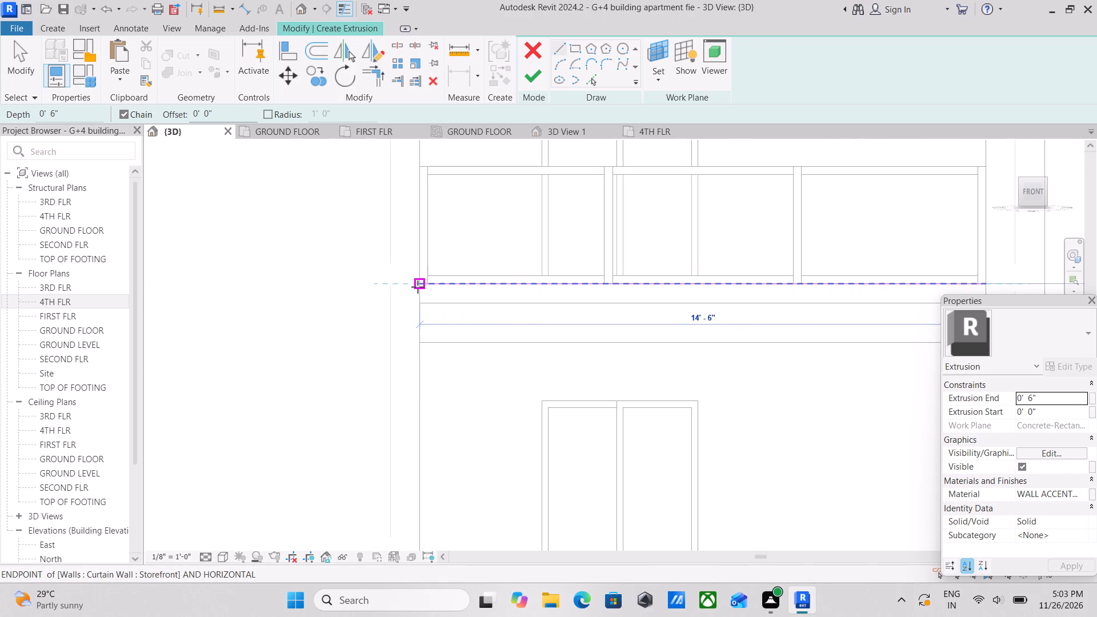
click(418, 287)
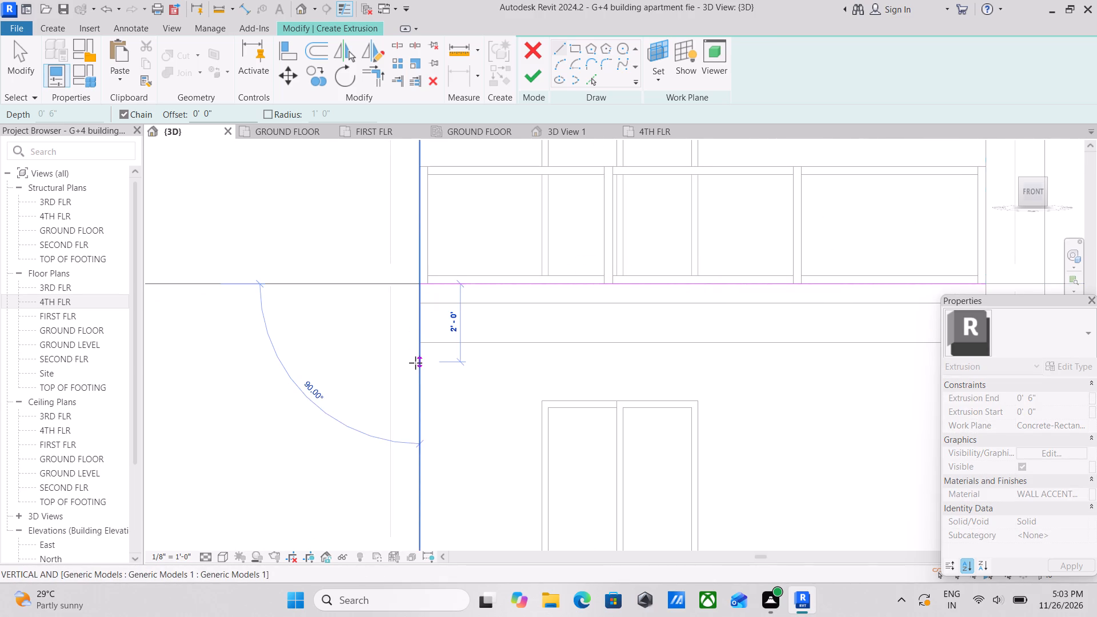
middle_drag(415, 363, 414, 213)
middle_drag(413, 421, 411, 350)
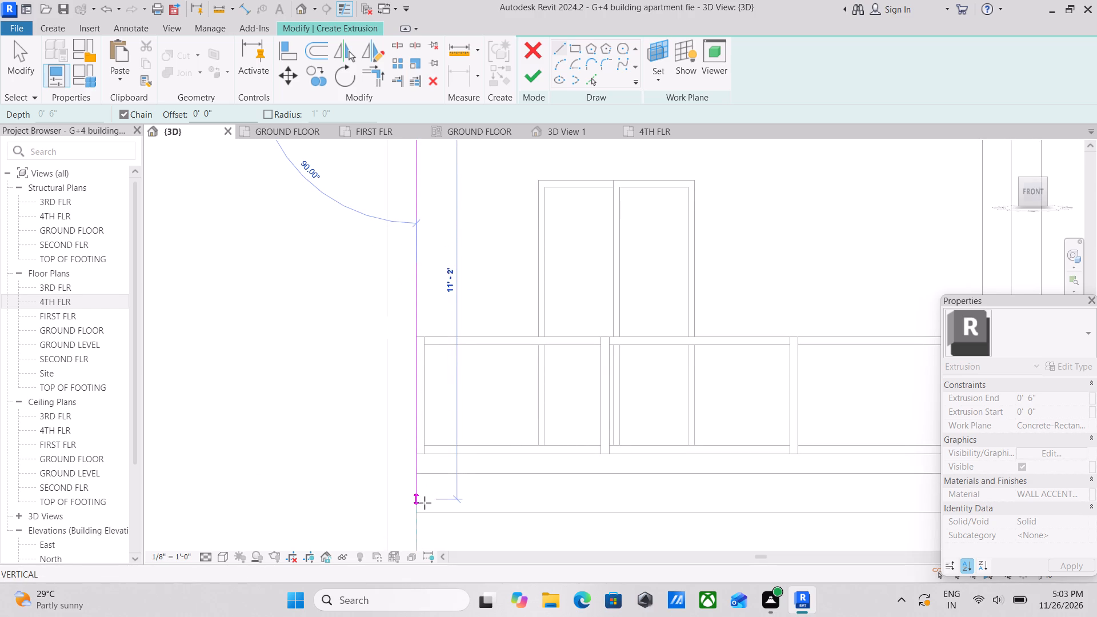
middle_drag(425, 503, 408, 442)
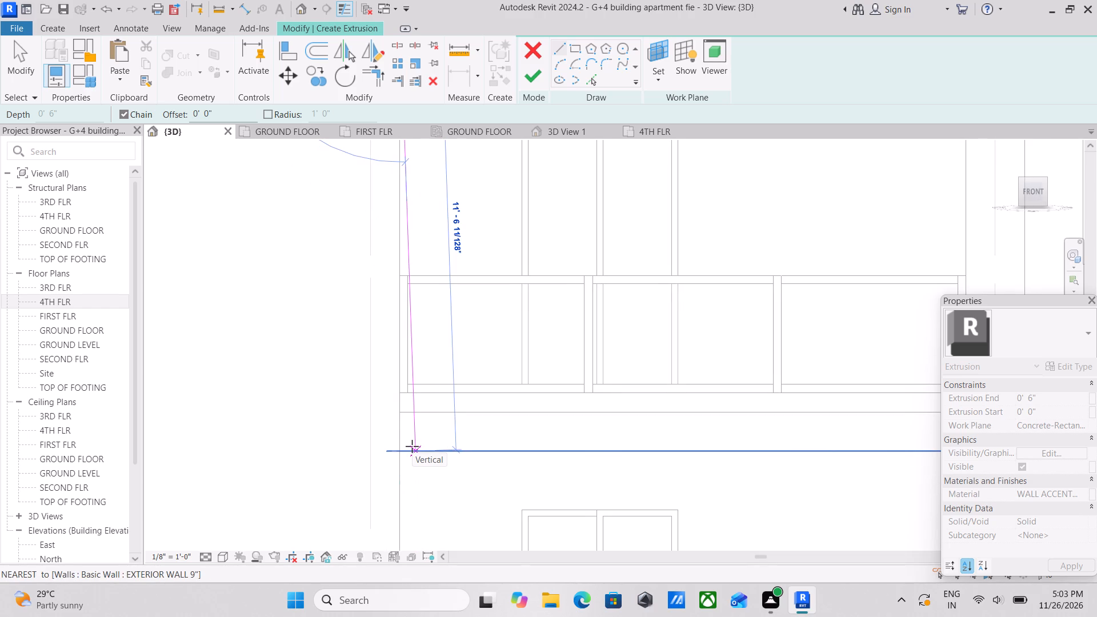
scroll(412, 446, down, 5)
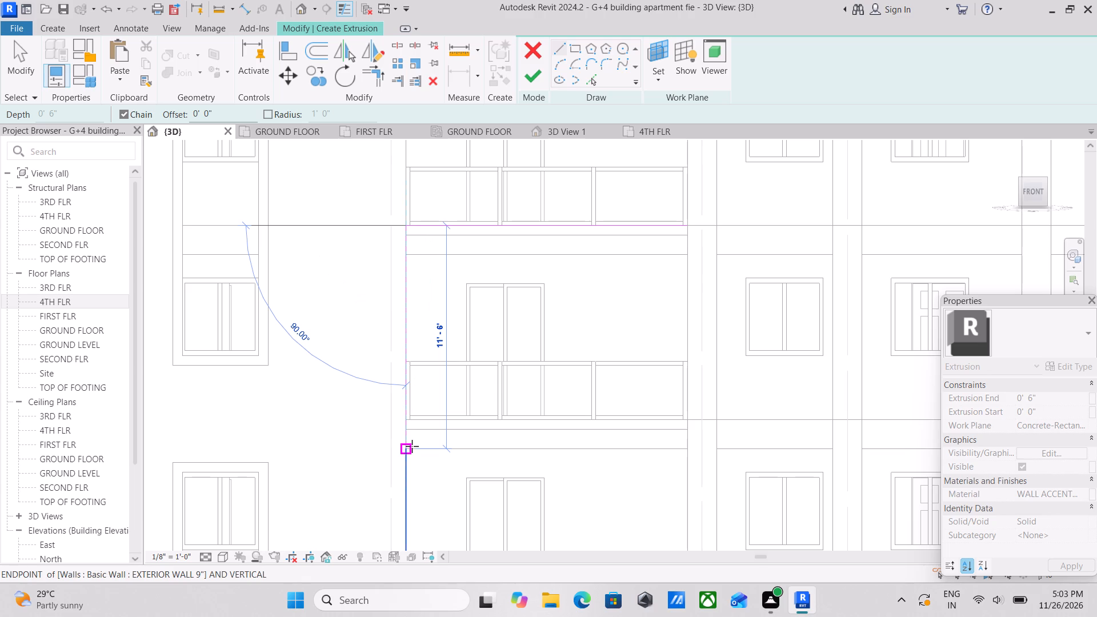
scroll(412, 446, down, 7)
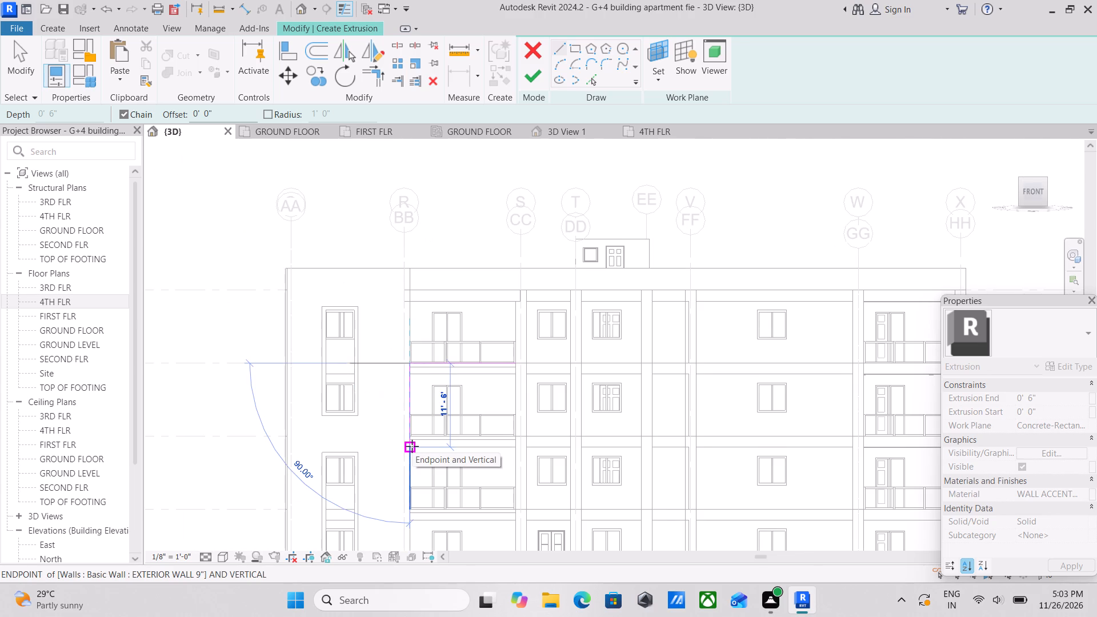
scroll(411, 453, up, 8)
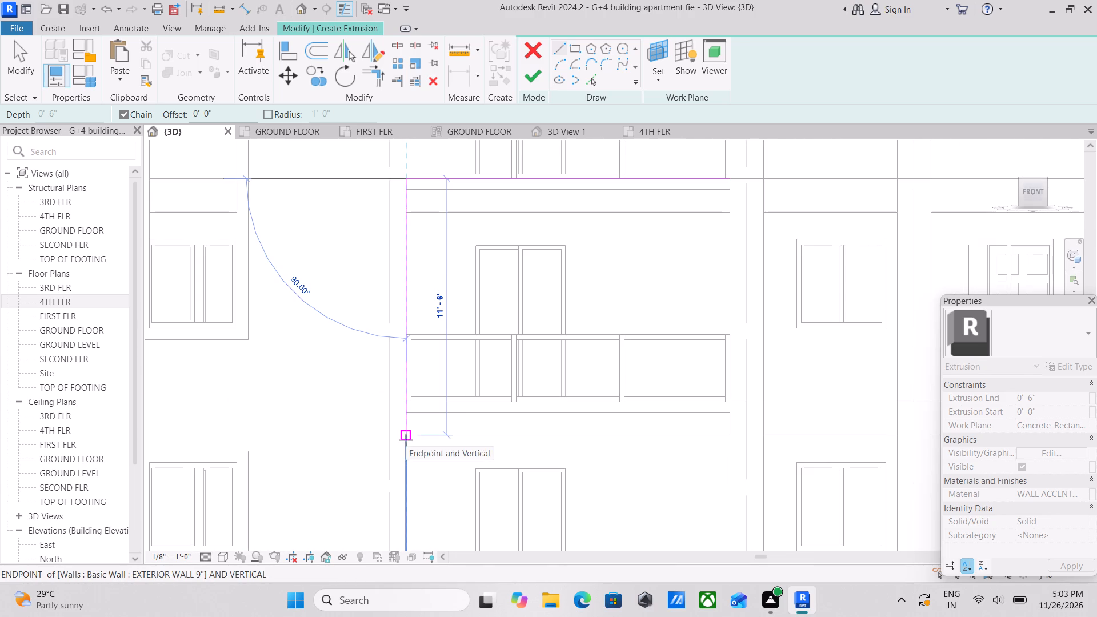
click(406, 440)
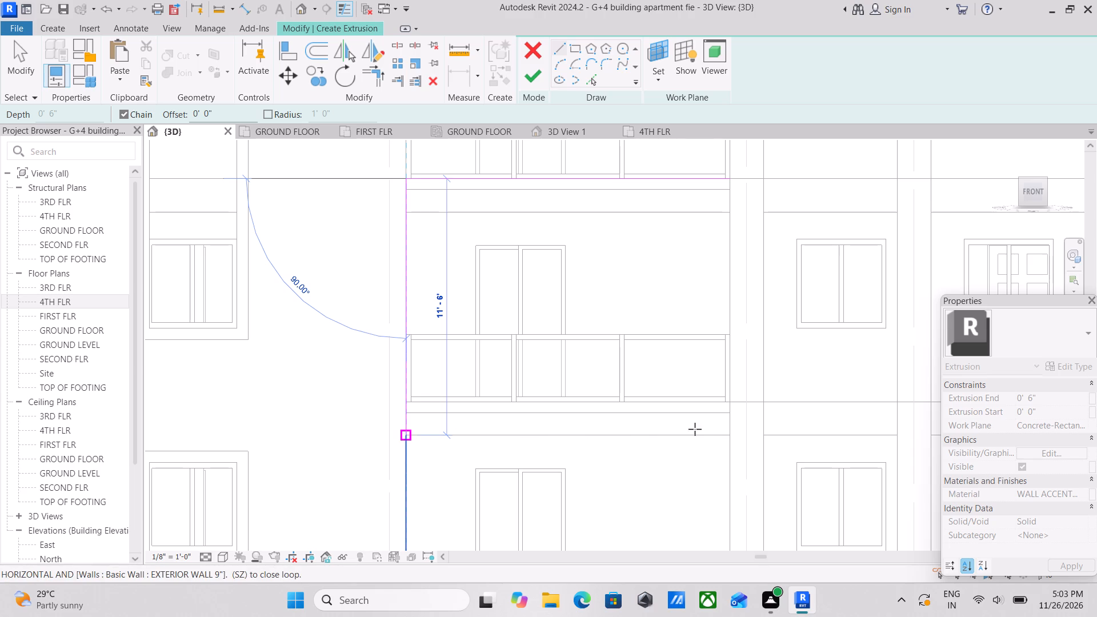
click(728, 439)
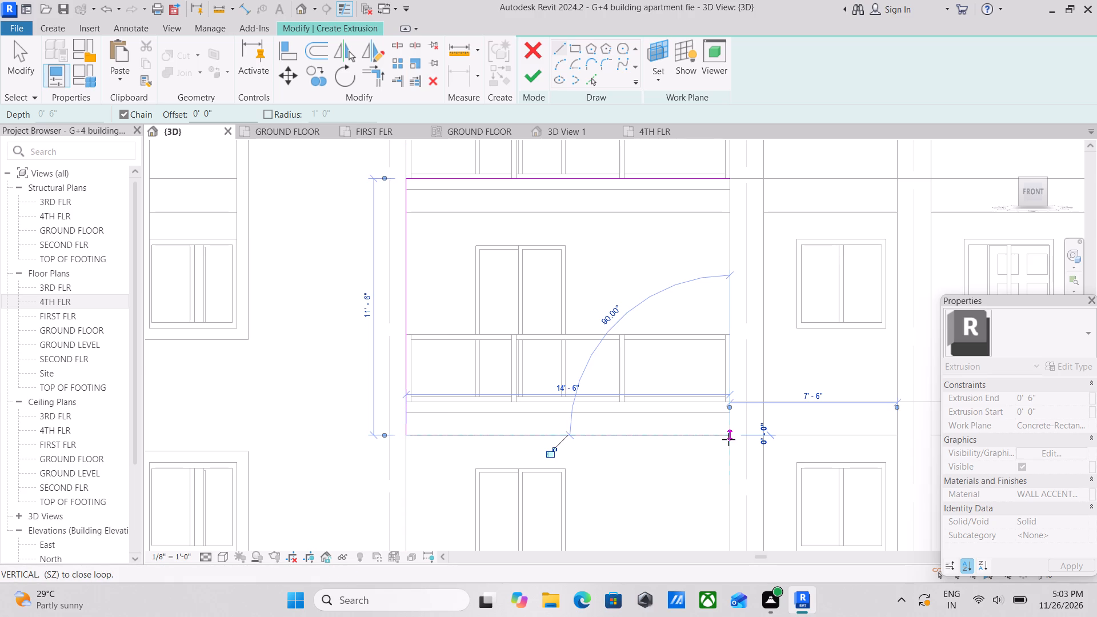
Continue the extrusion outline 7'-6" horizontally past the window bay to the next column, then 8'-6" down to the floor line below.
middle_drag(728, 439, 723, 436)
middle_drag(723, 436, 714, 410)
scroll(715, 455, down, 2)
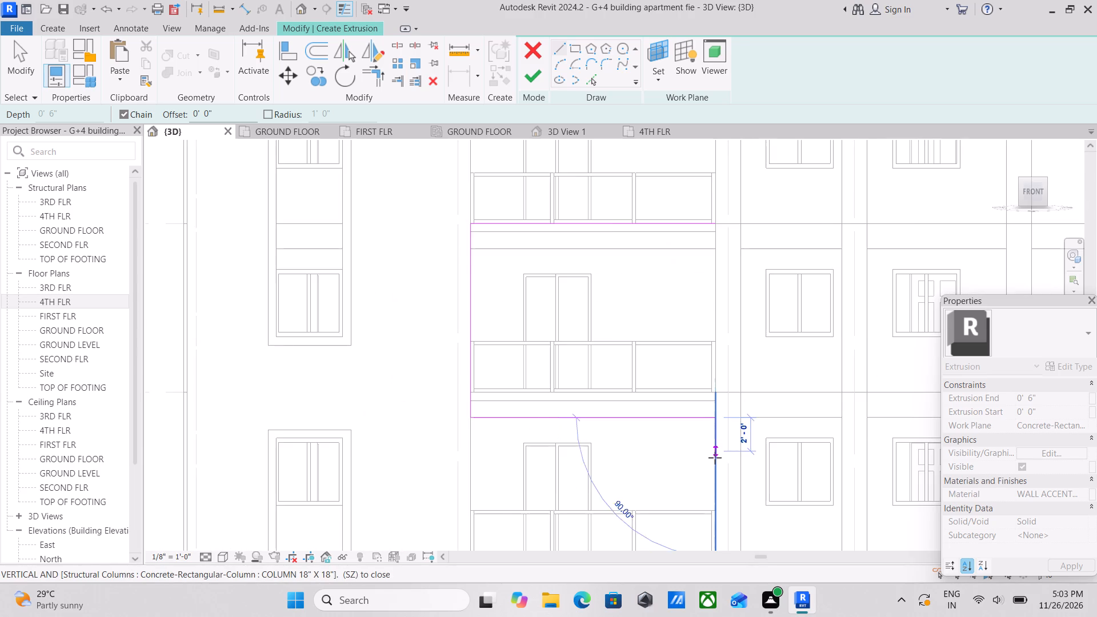
scroll(715, 459, down, 3)
middle_drag(715, 459, 696, 338)
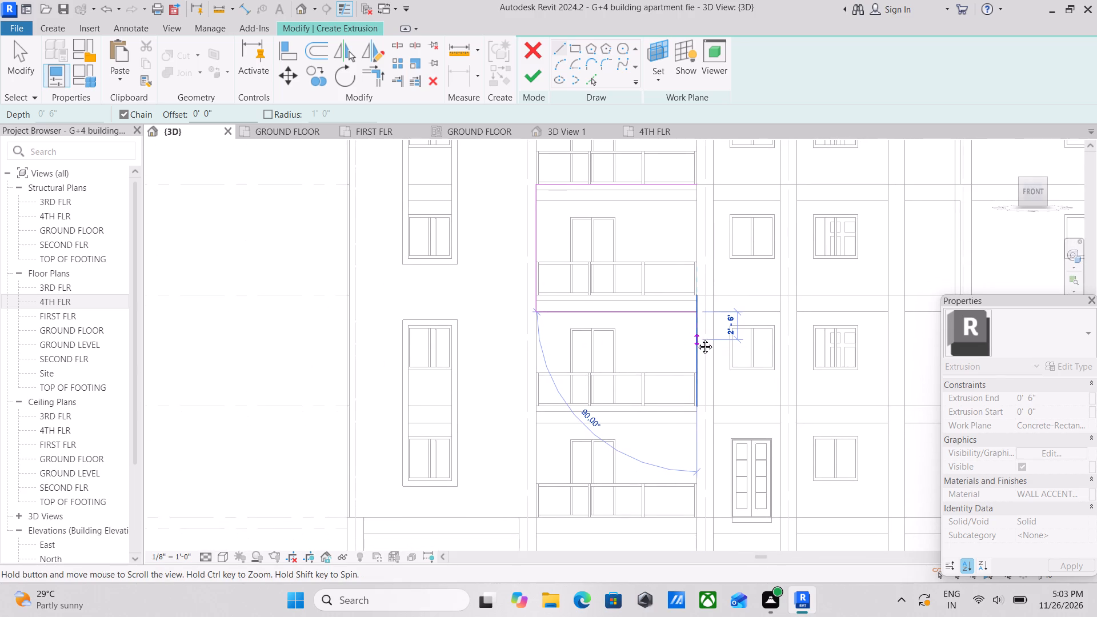
middle_drag(696, 338, 696, 338)
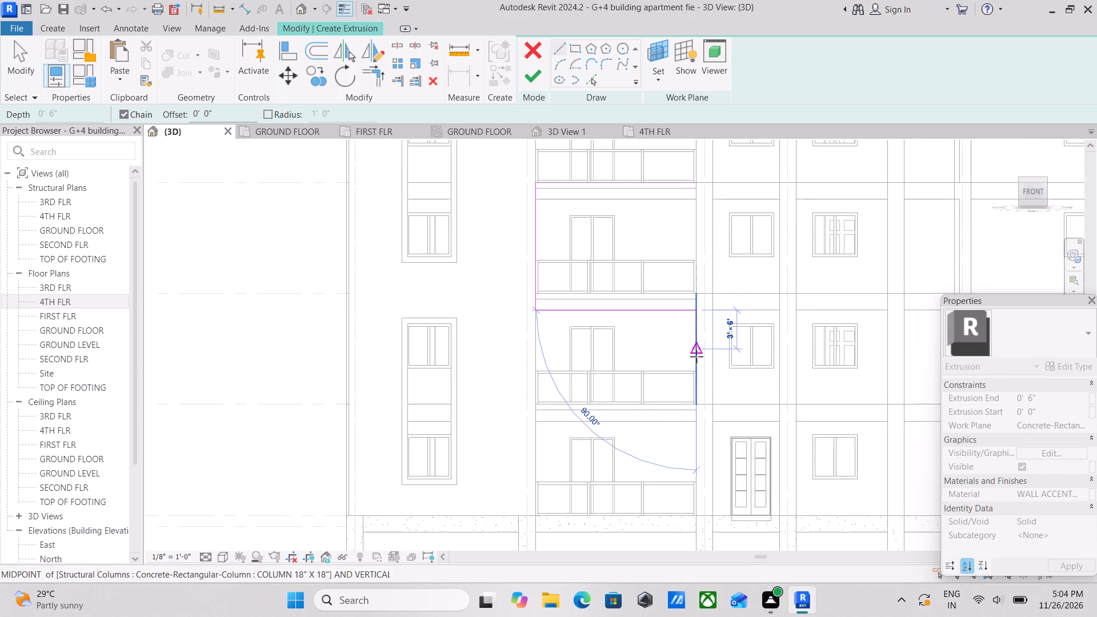
middle_drag(700, 382, 700, 419)
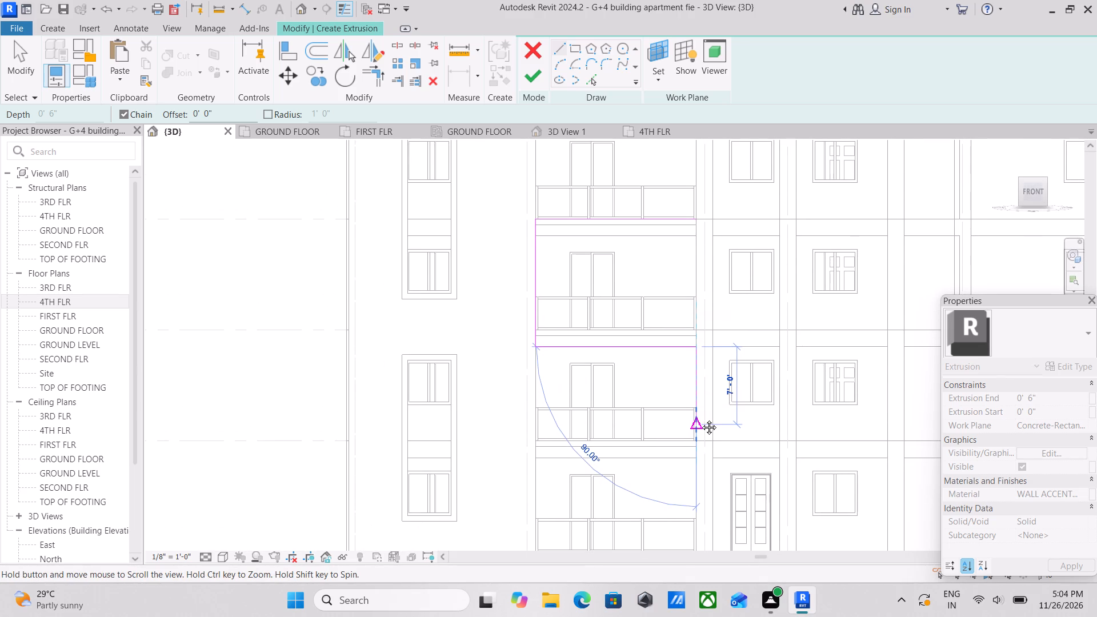
middle_drag(700, 419, 699, 416)
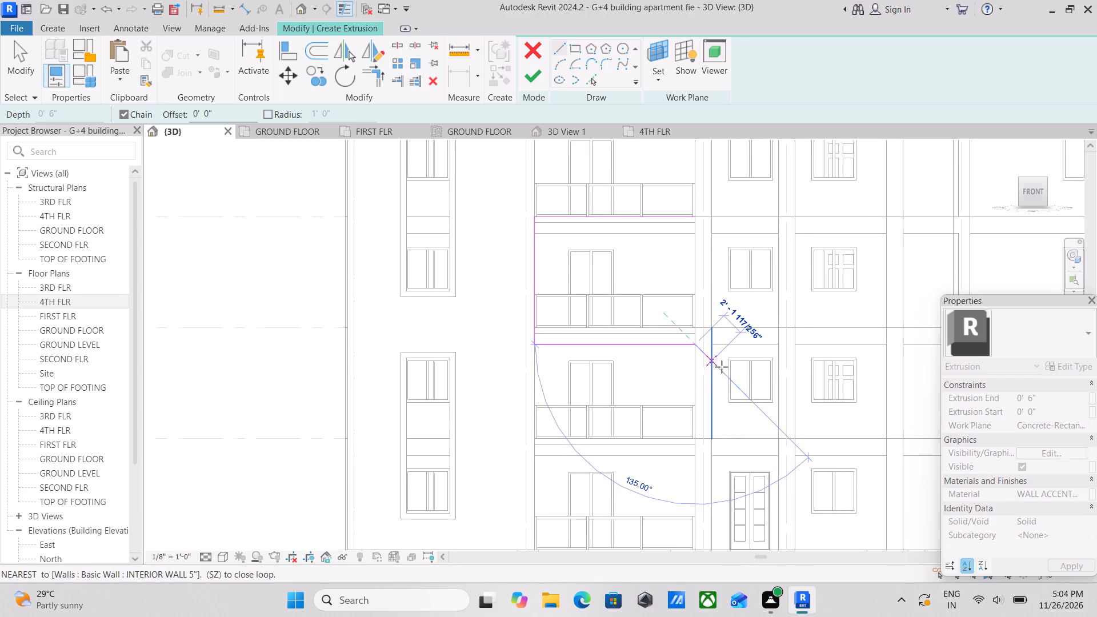
scroll(781, 344, up, 2)
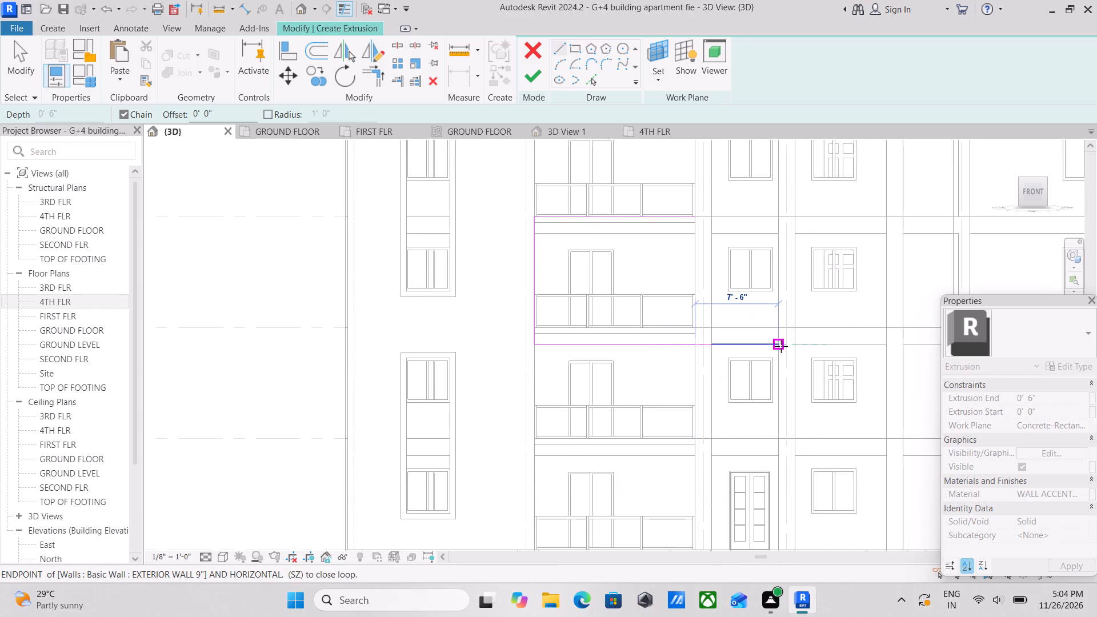
click(783, 346)
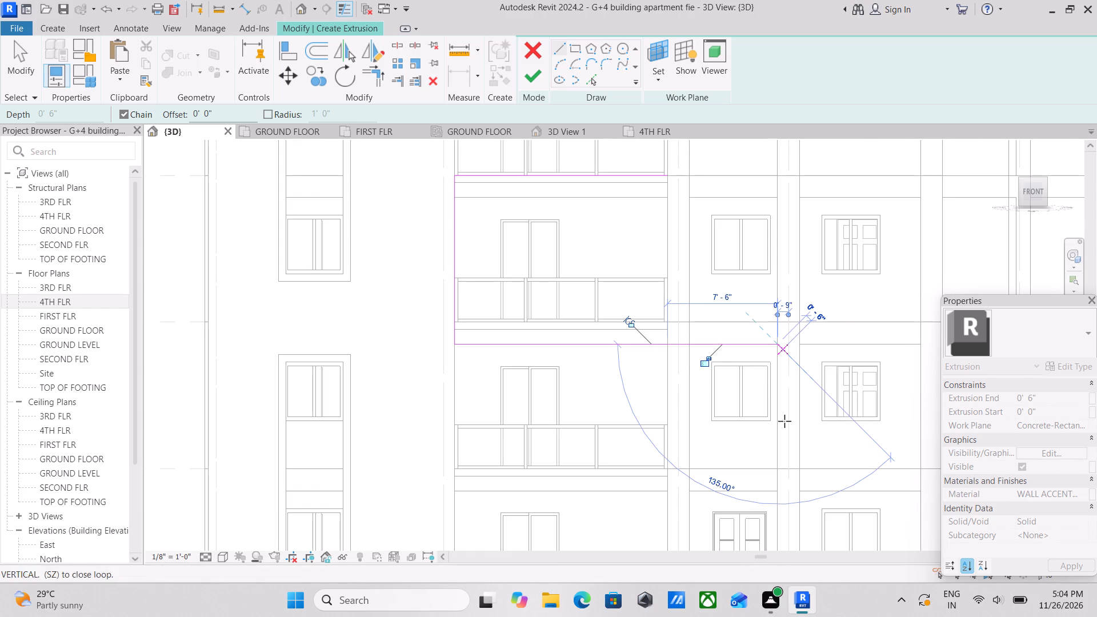
scroll(774, 455, up, 3)
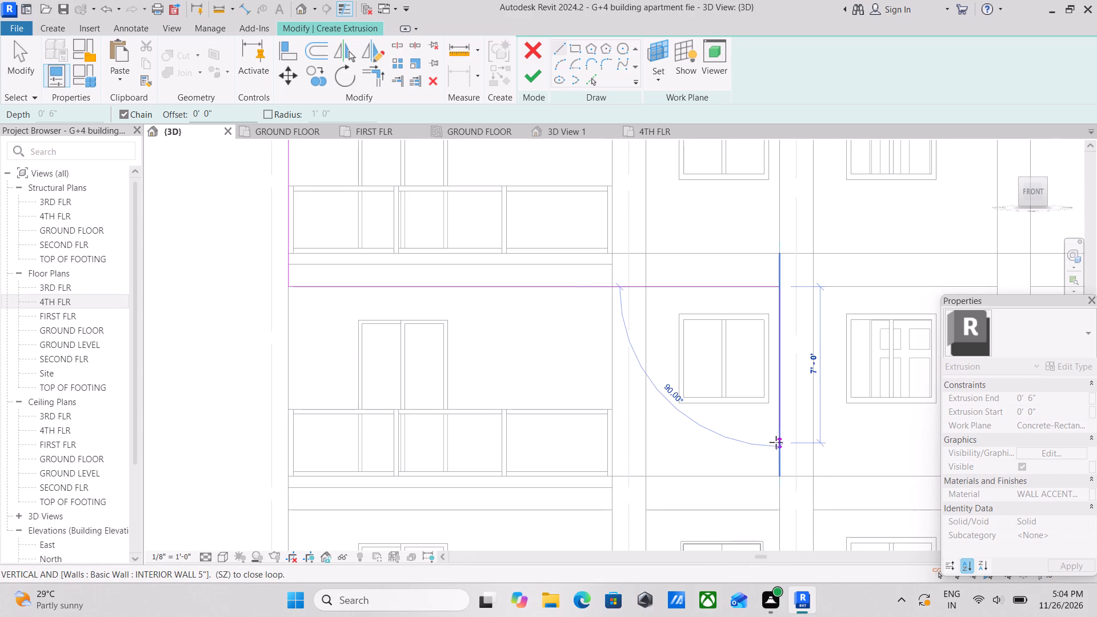
click(775, 479)
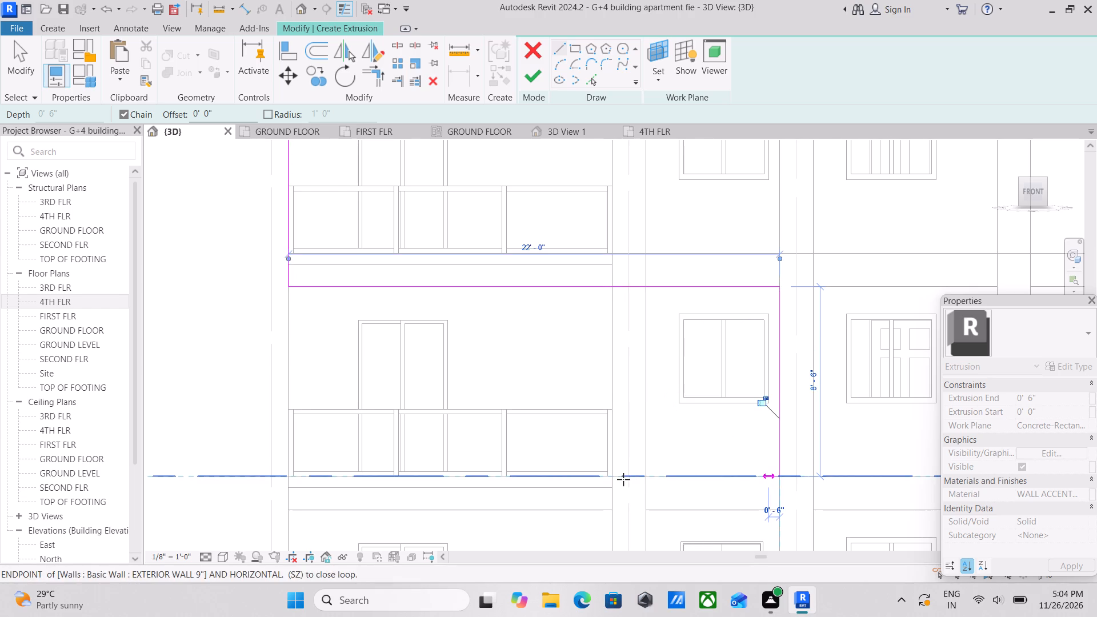
Sketch a 22'-0" horizontal line along the lower balcony's floor line back to the balcony's left edge.
middle_drag(623, 479, 680, 466)
middle_drag(460, 468, 510, 461)
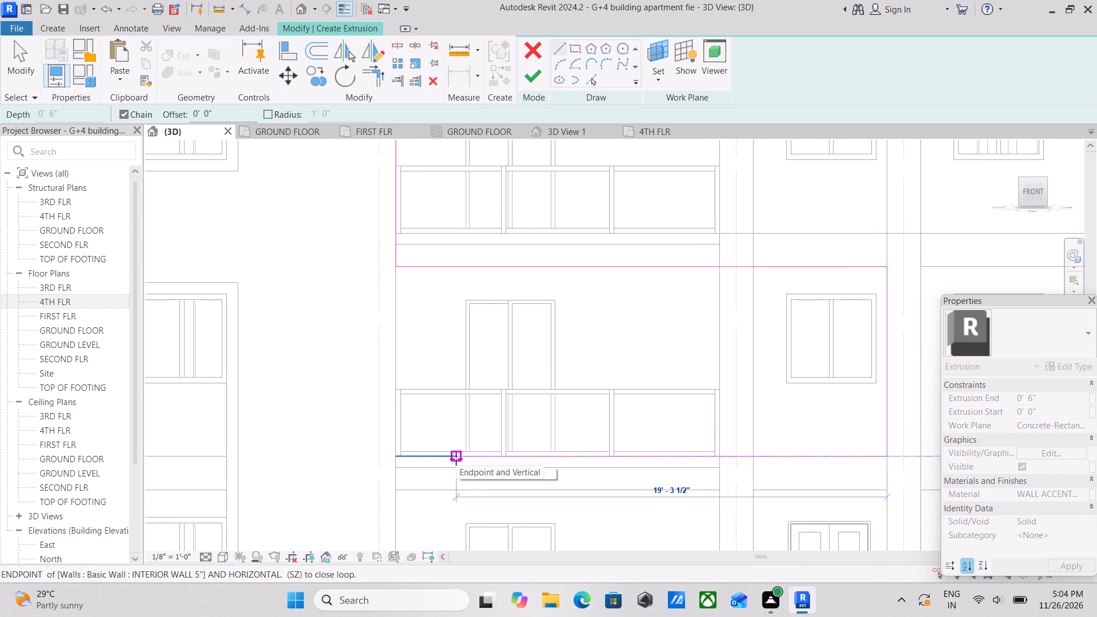
scroll(456, 459, down, 5)
middle_drag(456, 459, 458, 414)
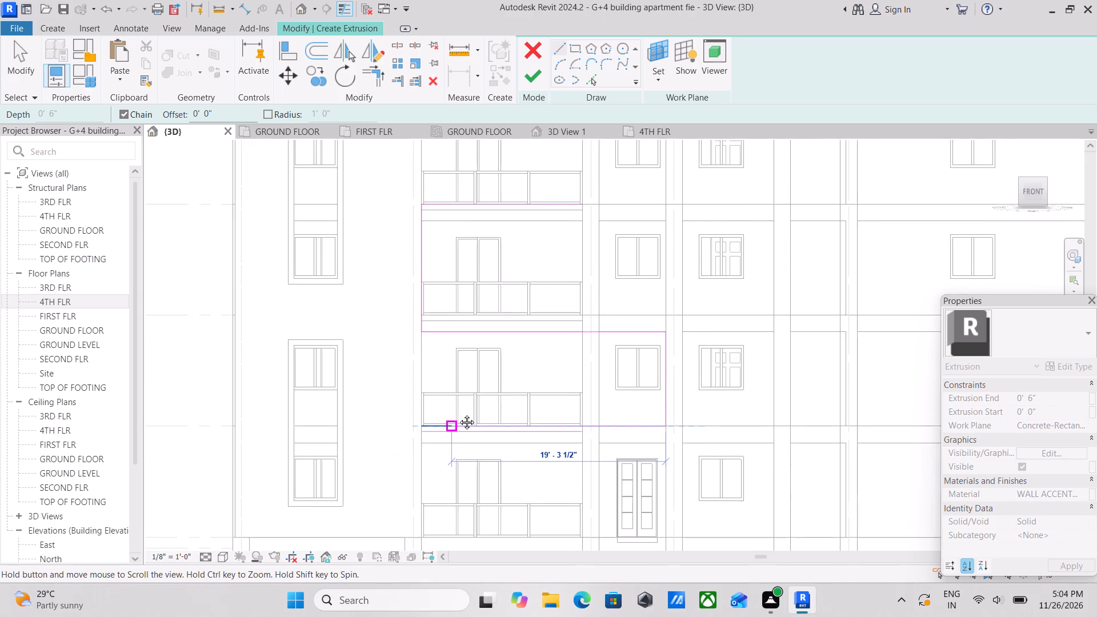
middle_drag(458, 414, 481, 383)
scroll(446, 383, up, 3)
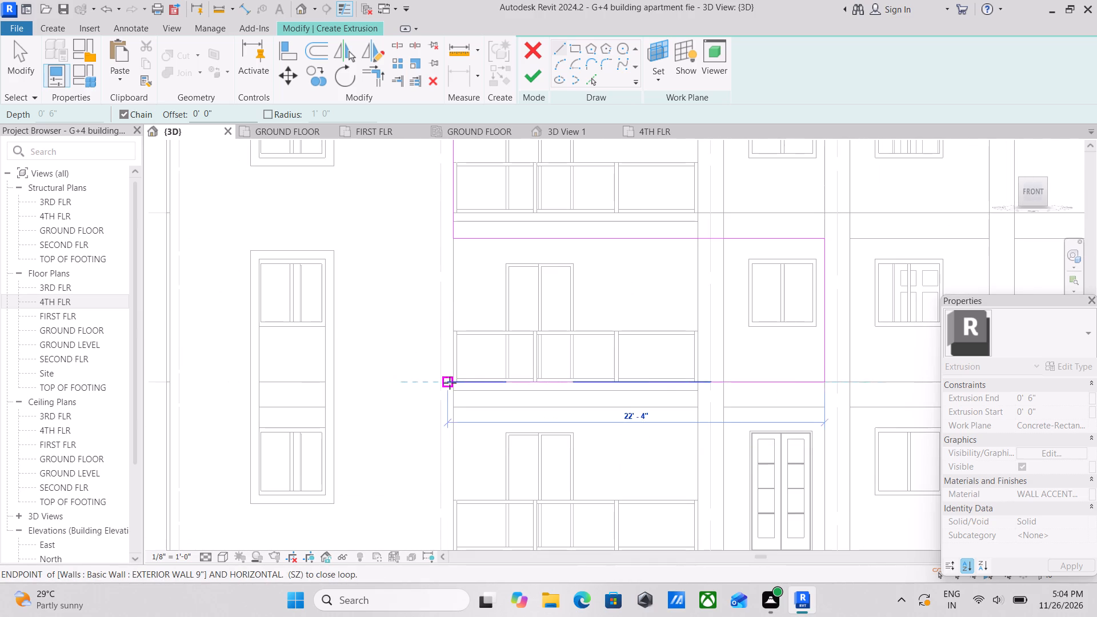
click(451, 382)
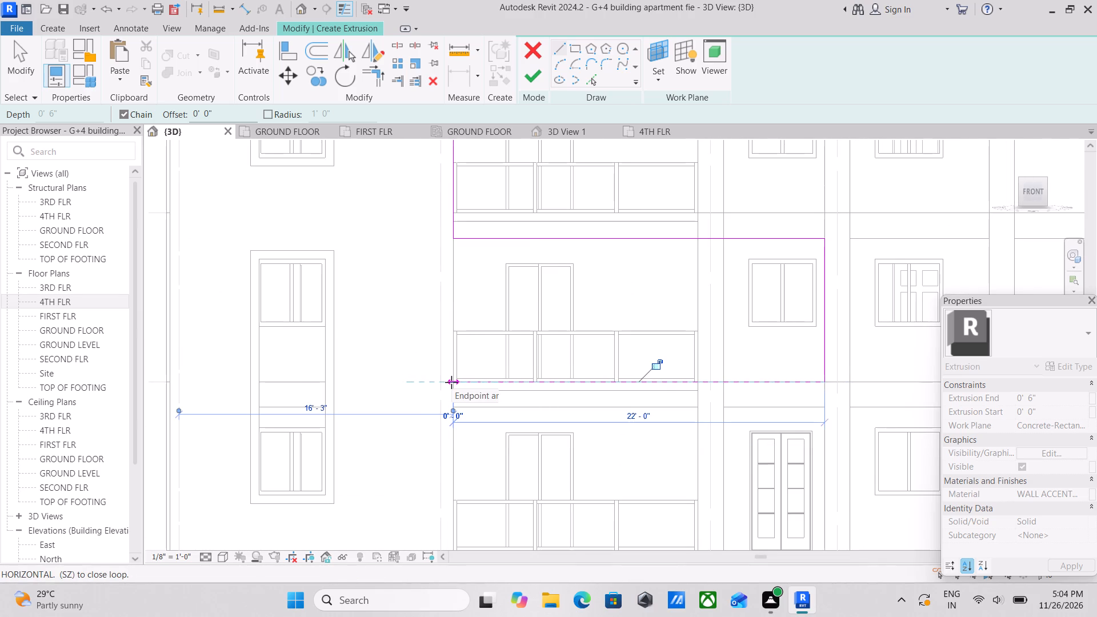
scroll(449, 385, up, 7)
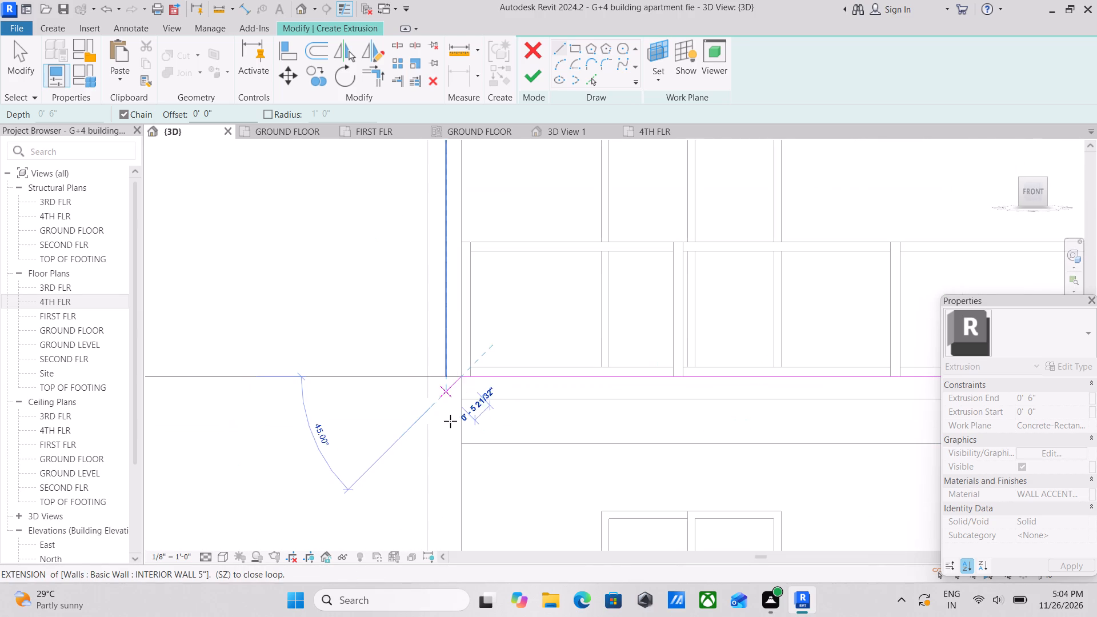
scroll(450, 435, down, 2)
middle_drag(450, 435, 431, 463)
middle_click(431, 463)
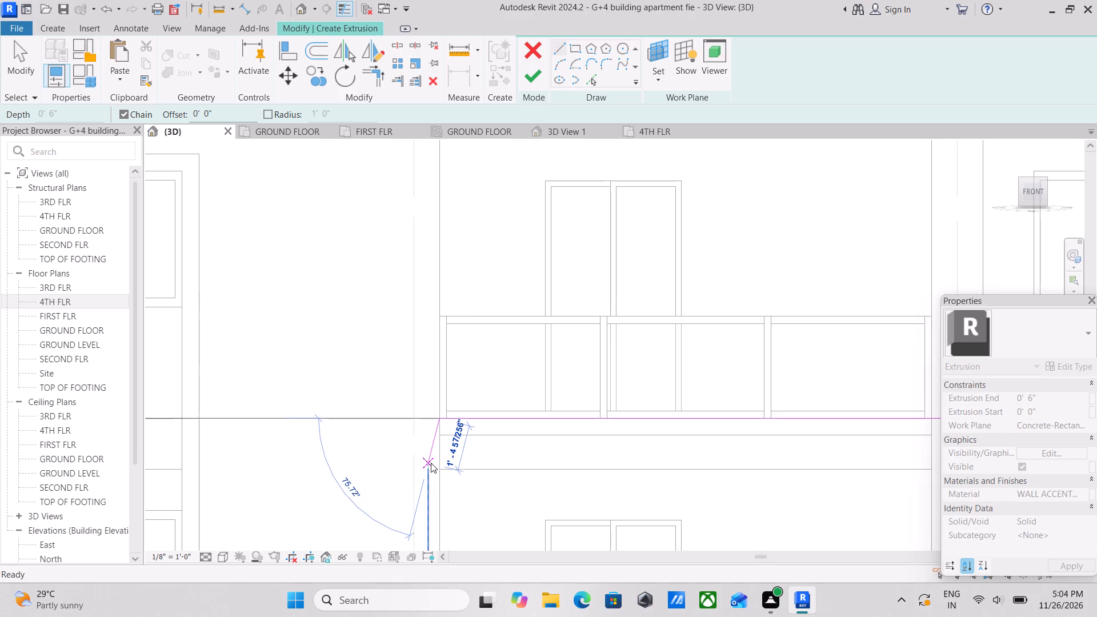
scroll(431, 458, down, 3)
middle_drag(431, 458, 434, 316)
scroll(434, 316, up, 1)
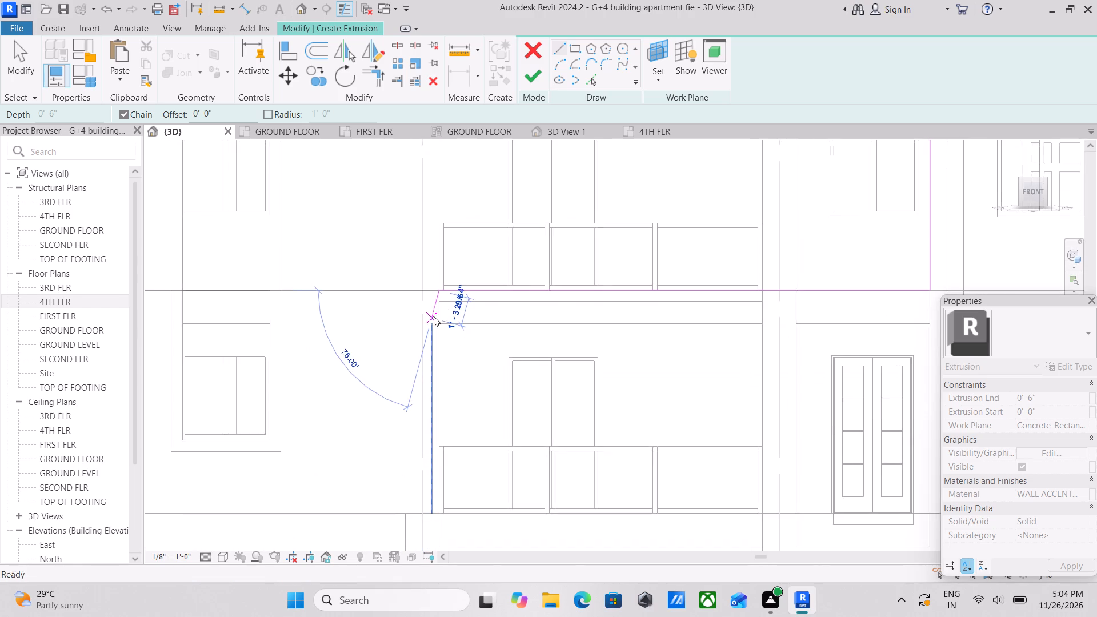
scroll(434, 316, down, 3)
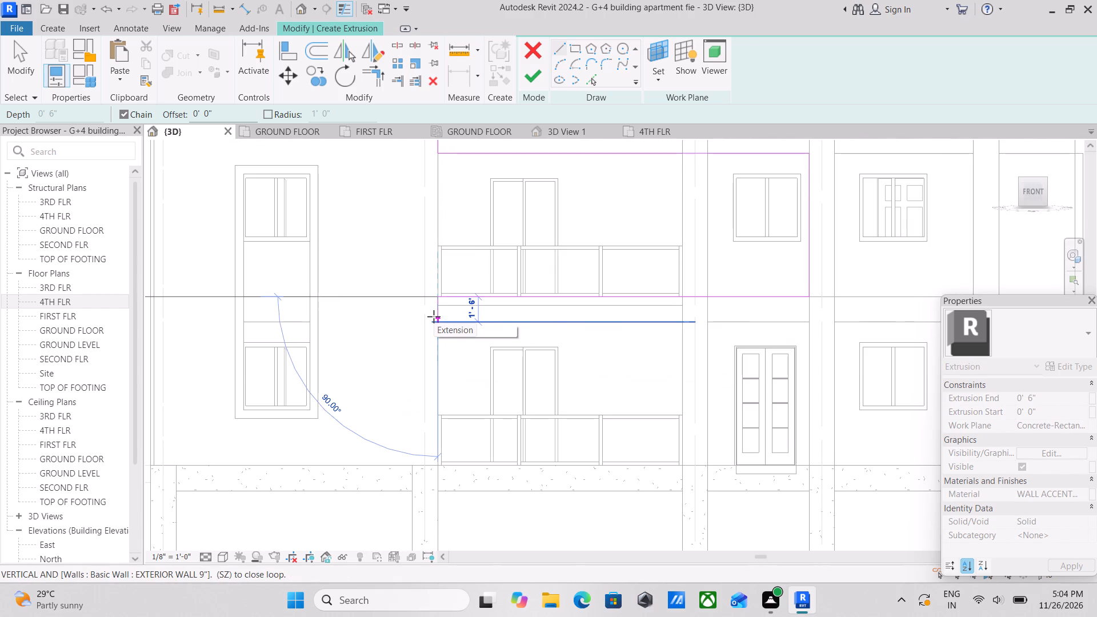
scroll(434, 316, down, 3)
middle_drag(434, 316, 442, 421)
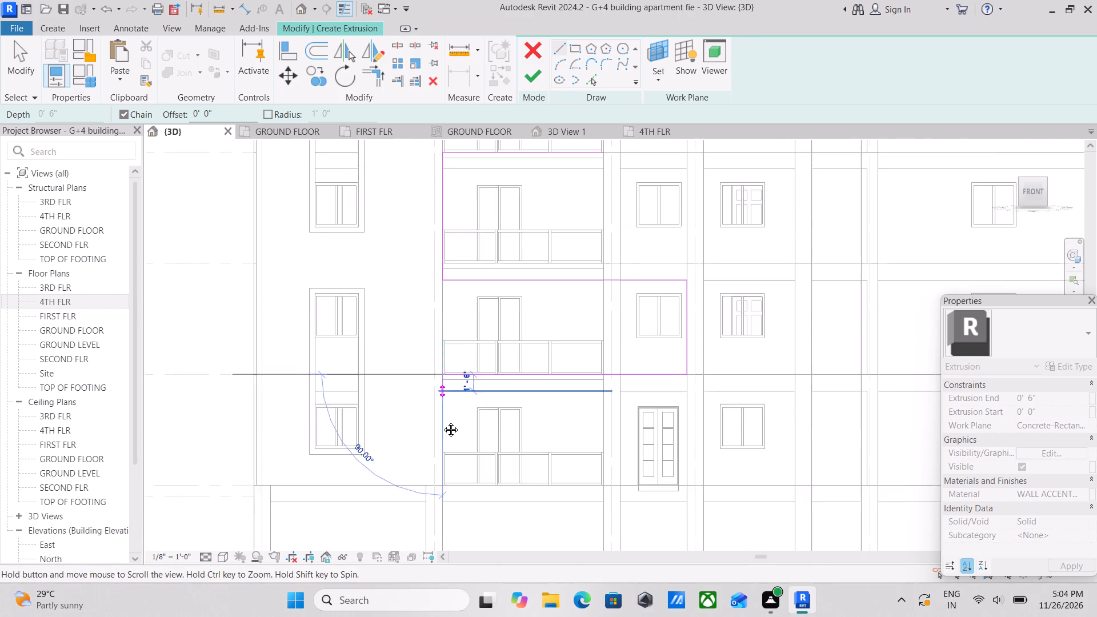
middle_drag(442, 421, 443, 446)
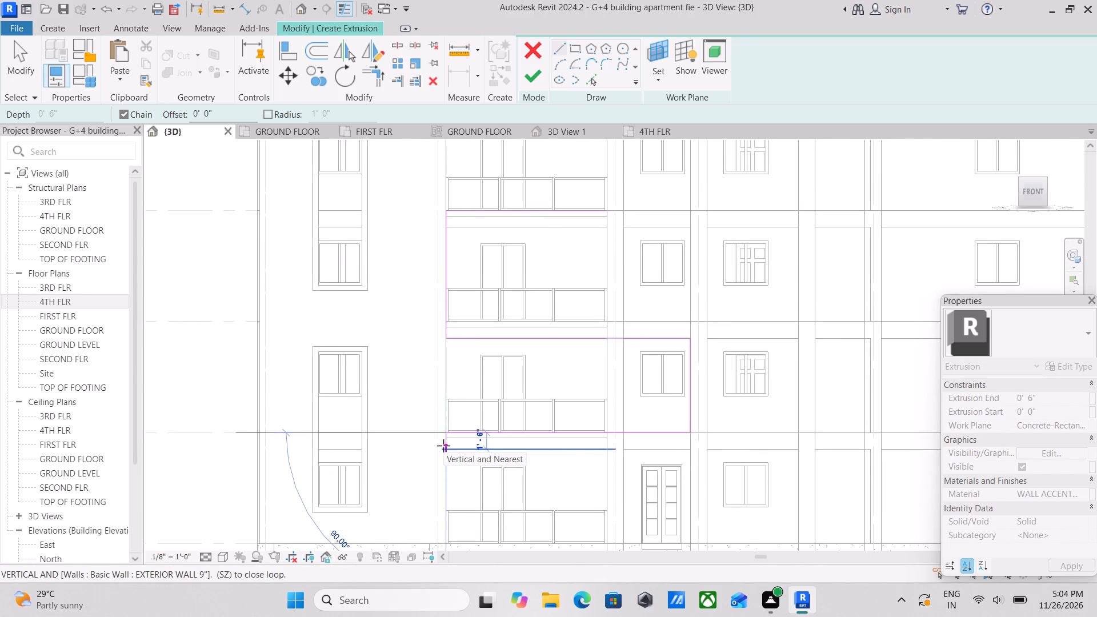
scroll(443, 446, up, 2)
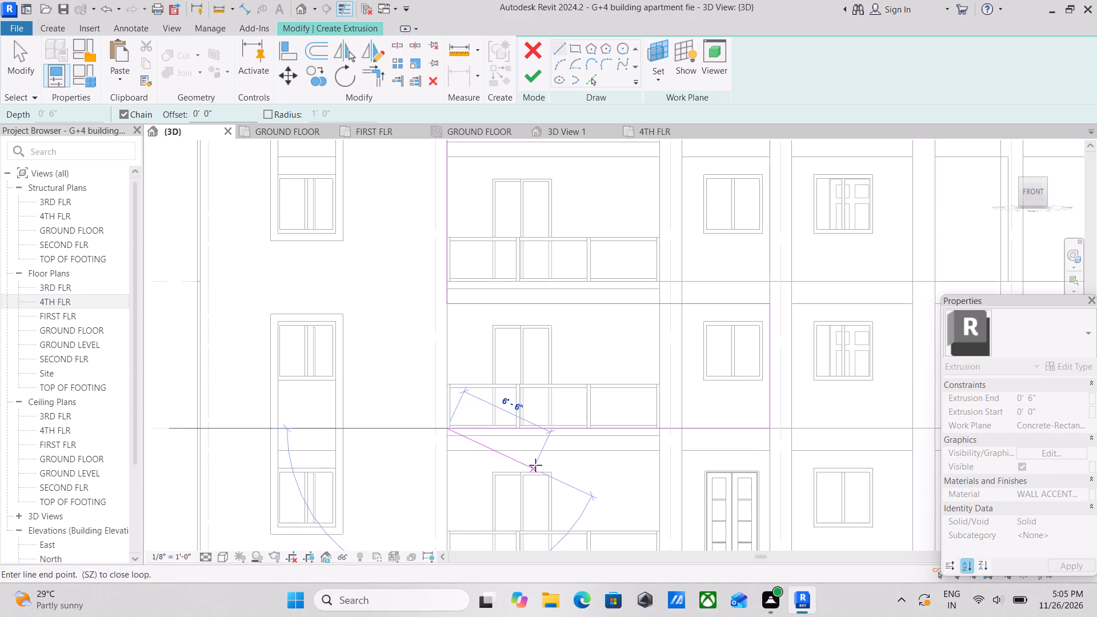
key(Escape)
Sketch an 11'-6" vertical line from the outline's open corner down the lowest balcony's left edge to the ground-floor beam's underside.
middle_drag(555, 446, 530, 363)
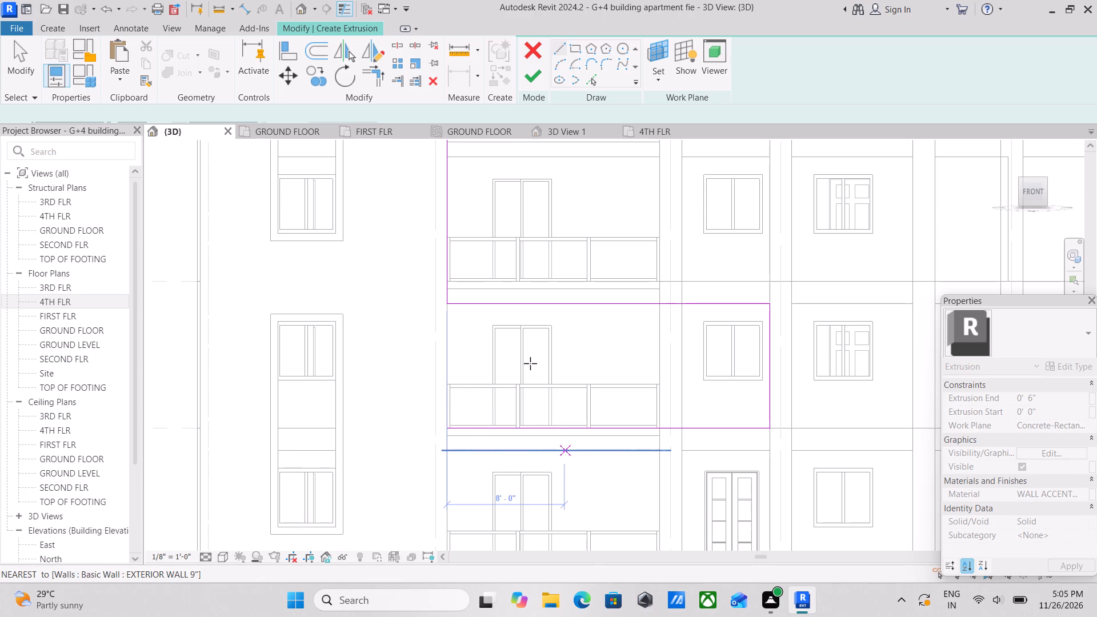
middle_drag(530, 363, 531, 355)
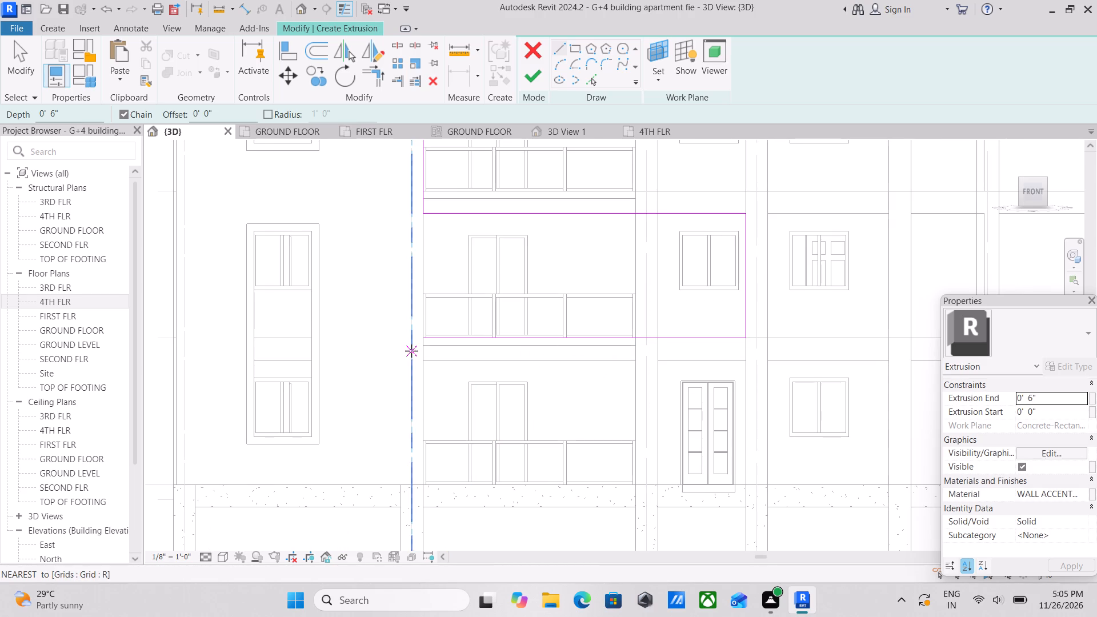
scroll(478, 400, down, 1)
middle_drag(478, 400, 537, 280)
middle_drag(557, 330, 551, 394)
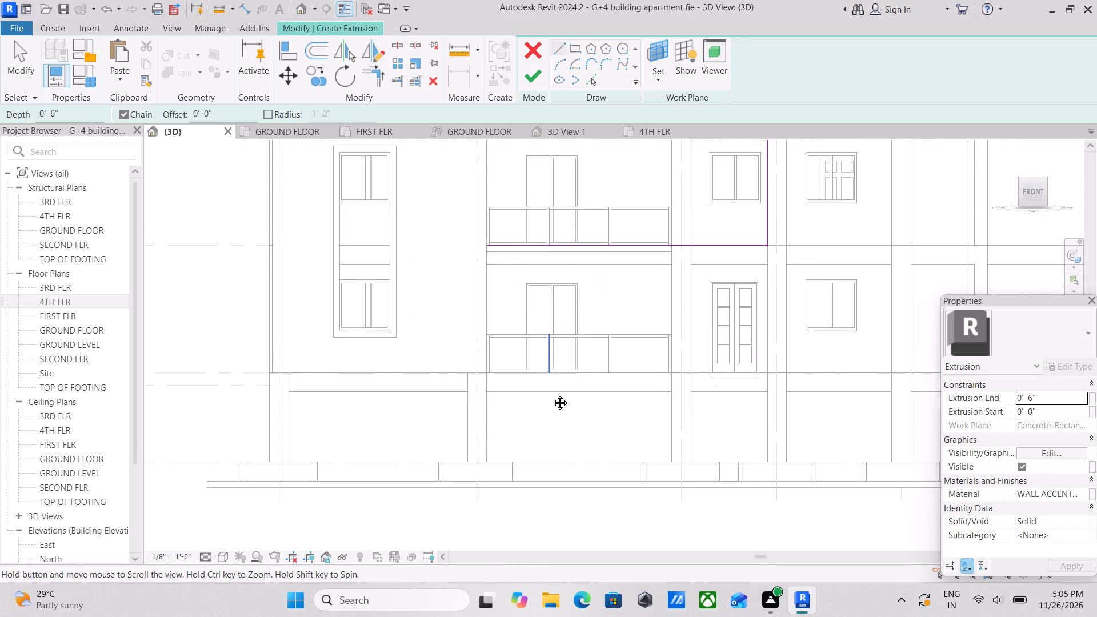
middle_drag(551, 394, 514, 442)
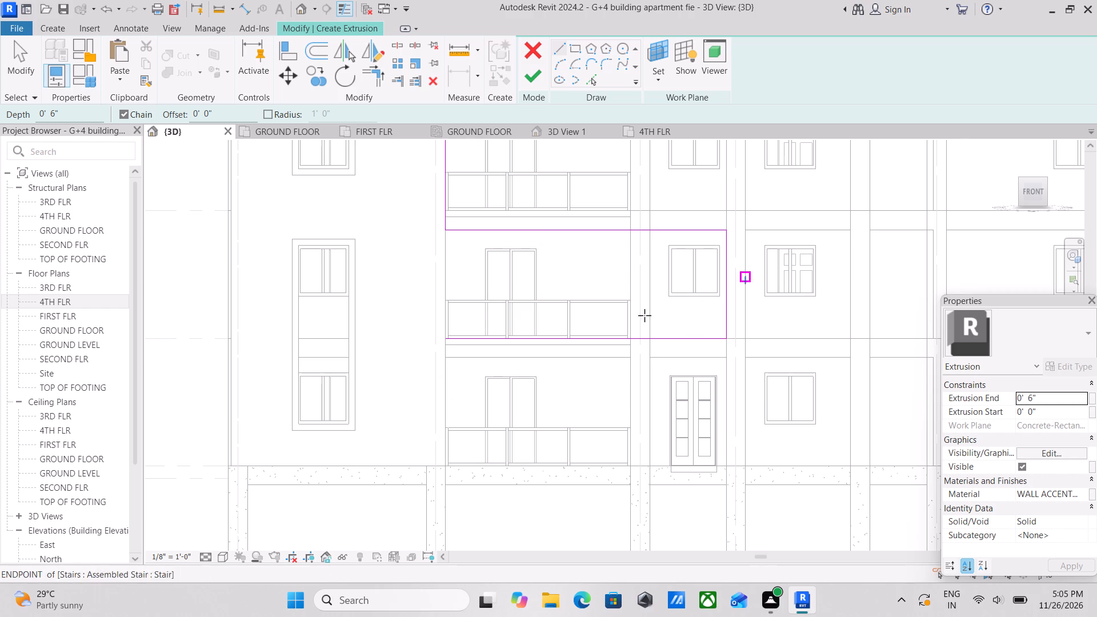
scroll(513, 351, up, 2)
scroll(458, 366, down, 1)
middle_drag(458, 366, 387, 410)
scroll(425, 384, down, 1)
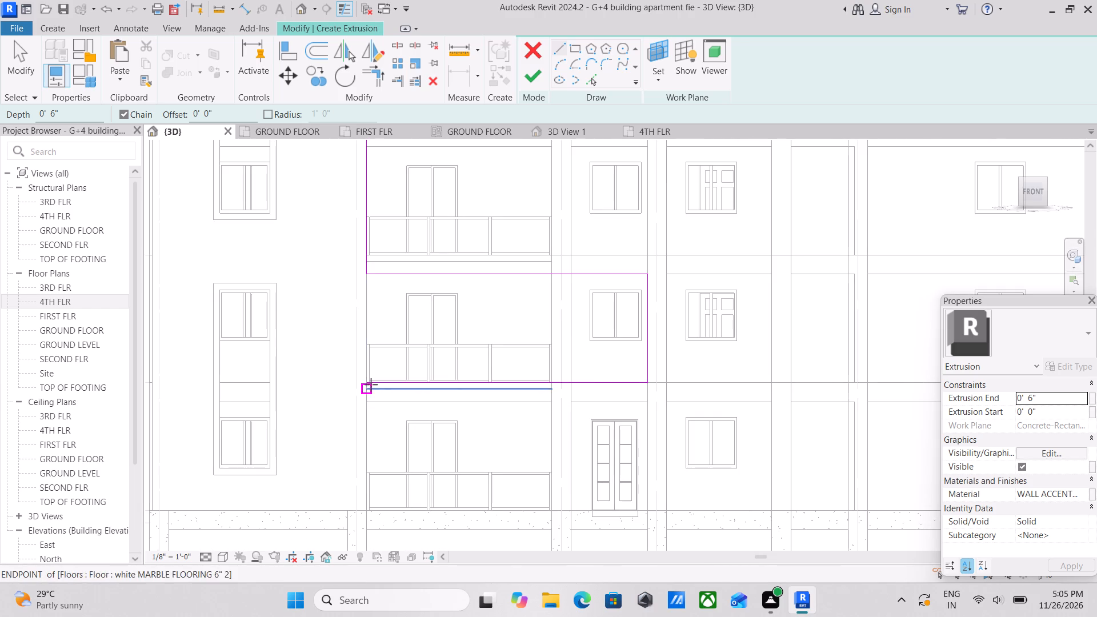
scroll(363, 394, up, 3)
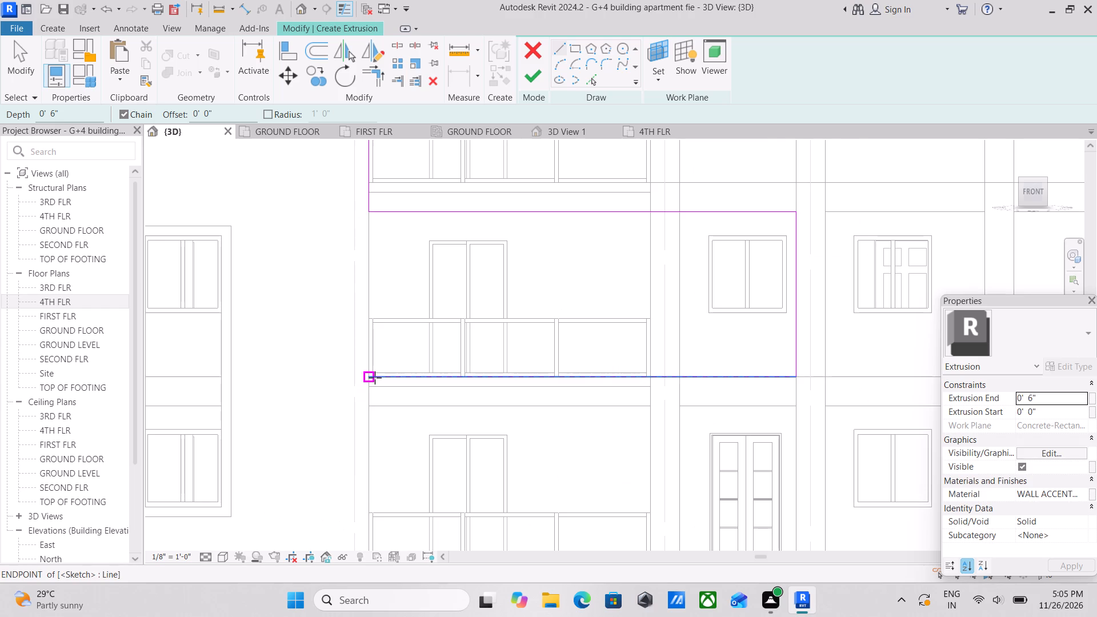
click(375, 378)
middle_drag(375, 459, 377, 356)
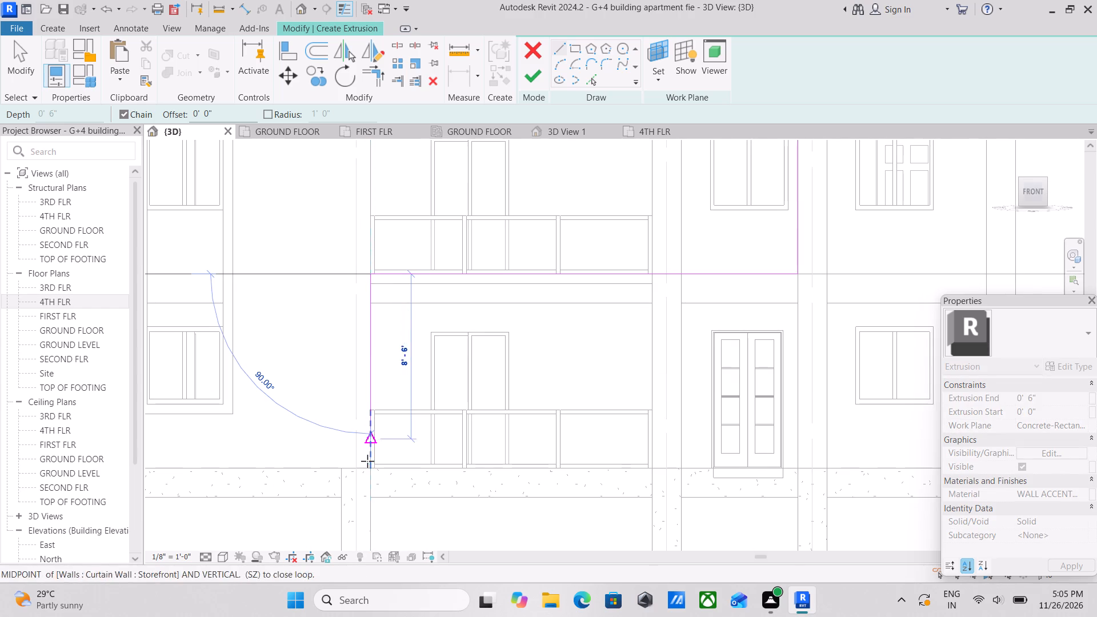
scroll(367, 461, down, 3)
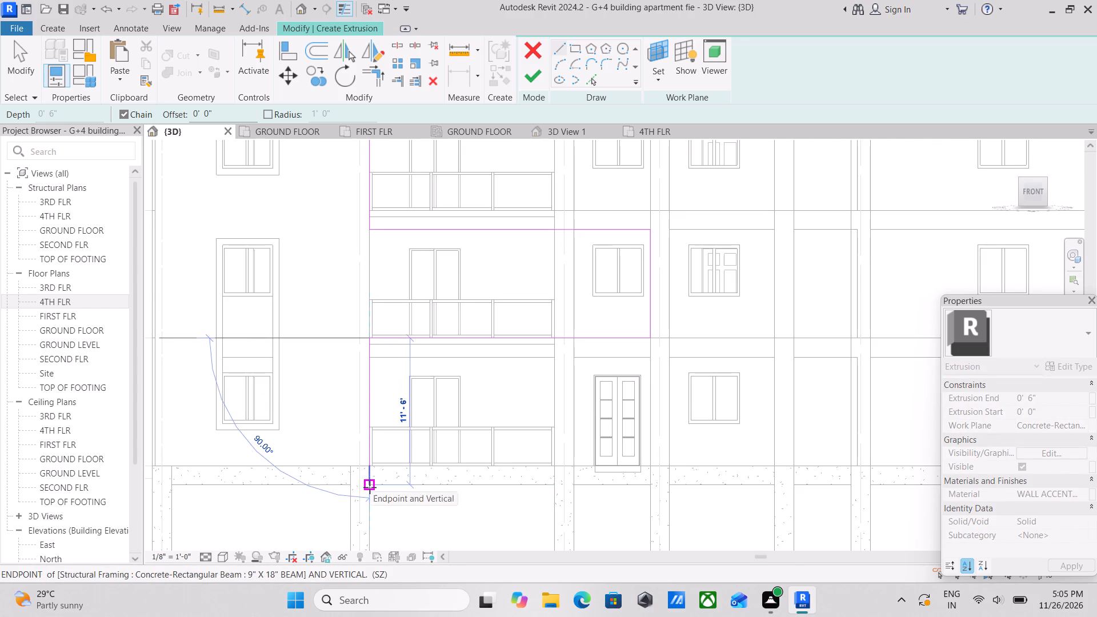
click(370, 487)
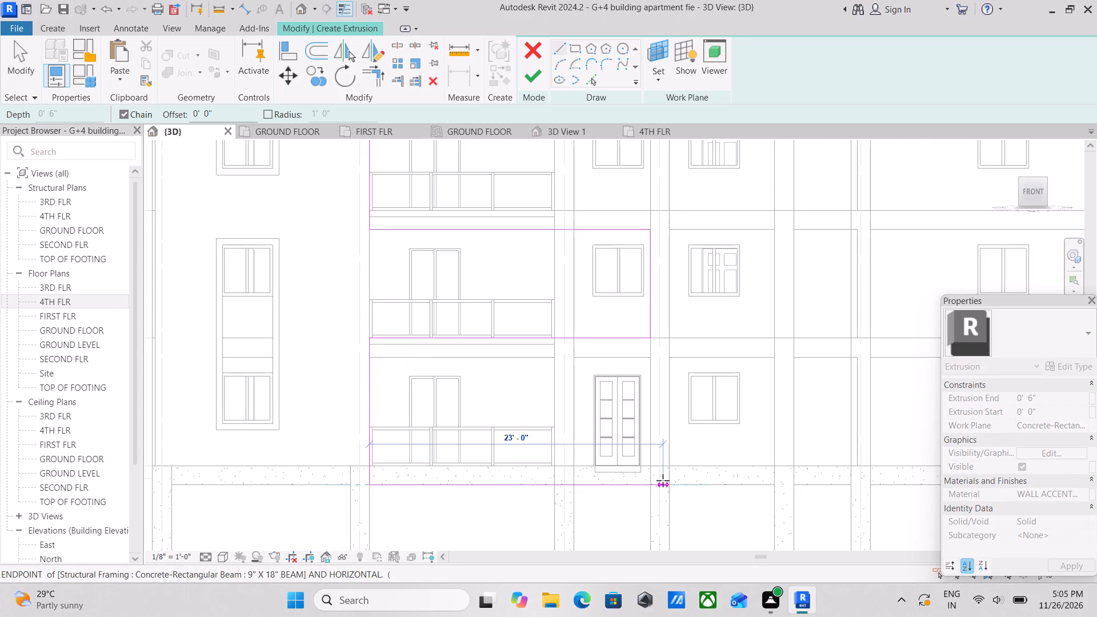
Sketch a horizontal line along the ground-floor beam's underside to the far edge of the column beyond the entrance door.
middle_drag(663, 480, 679, 492)
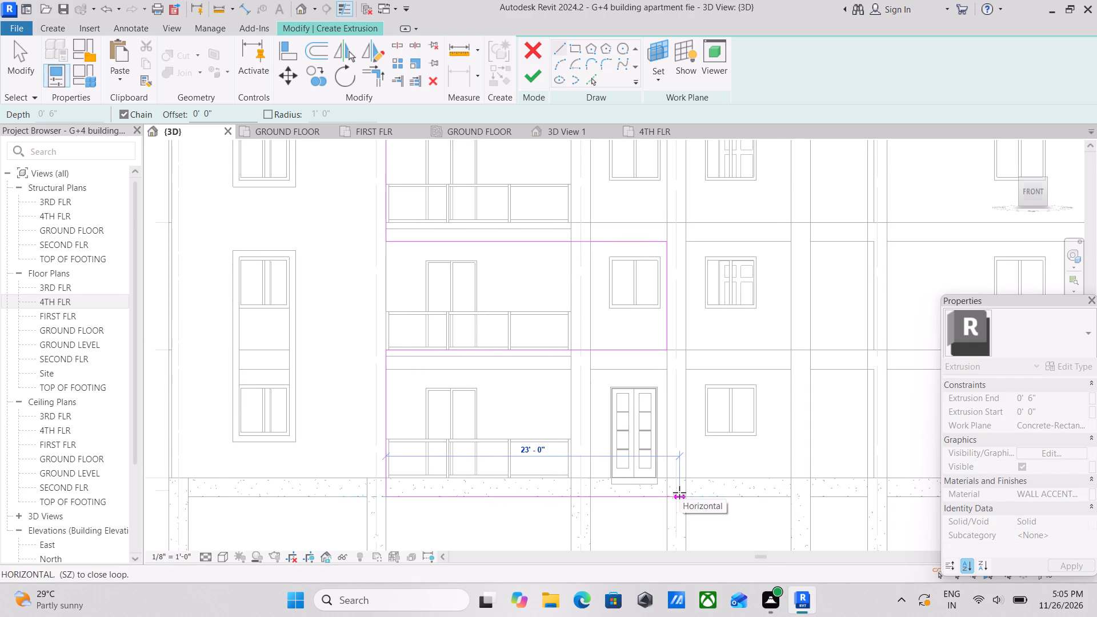
scroll(684, 494, up, 2)
click(684, 494)
key(Escape)
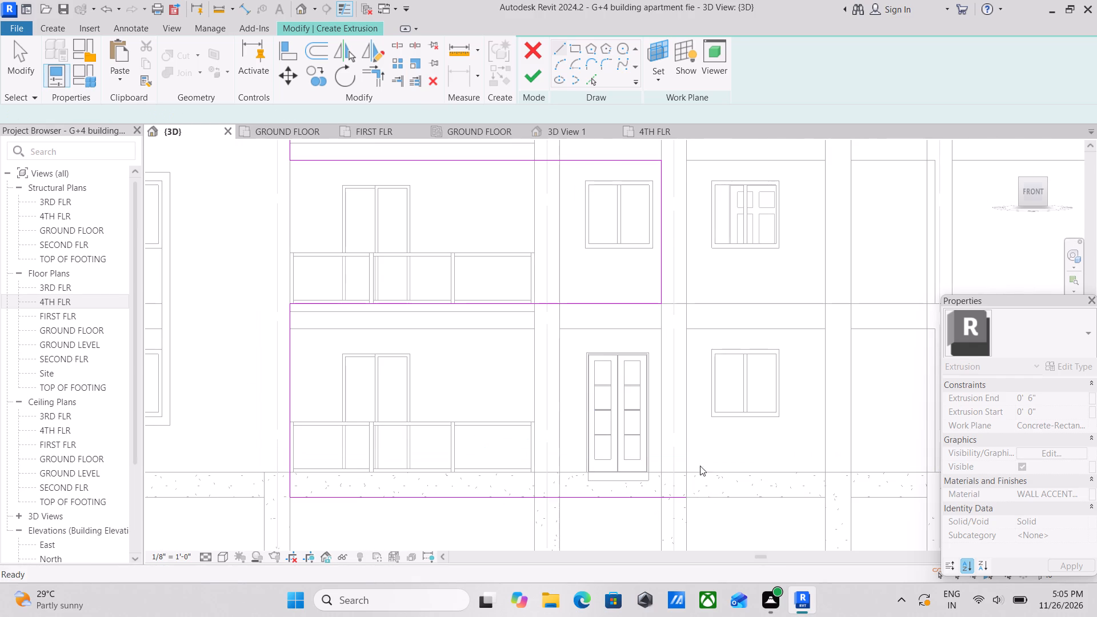
key(Escape)
Use Pick Lines with a 1'-6" offset to add a vertical line inward from the lowest balcony's left edge.
scroll(327, 510, up, 1)
middle_drag(327, 510, 394, 518)
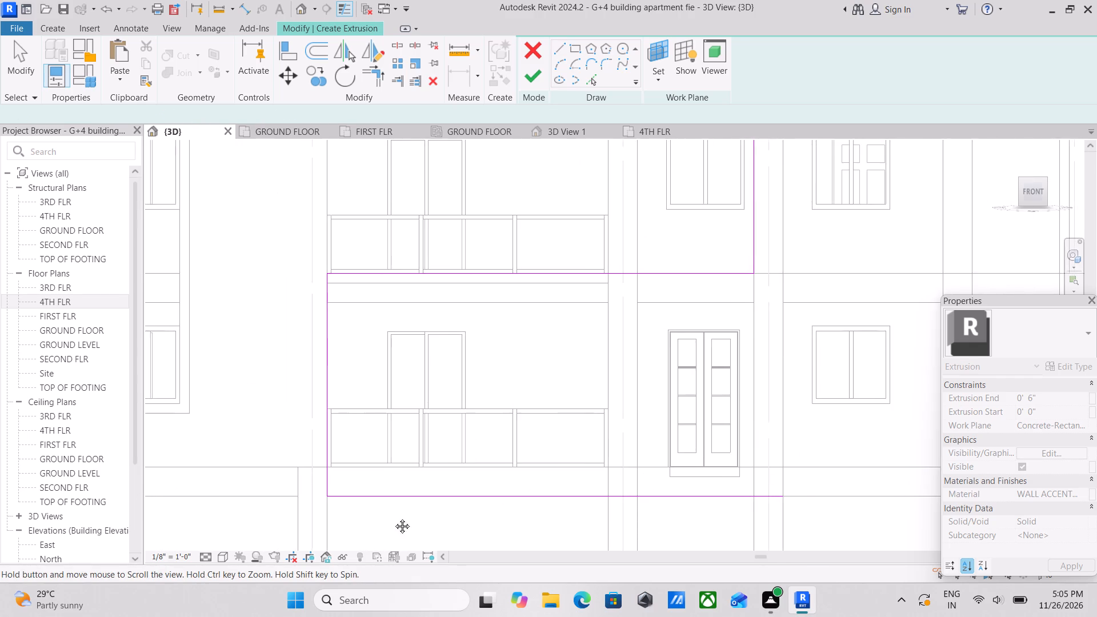
middle_drag(394, 518, 421, 520)
click(596, 73)
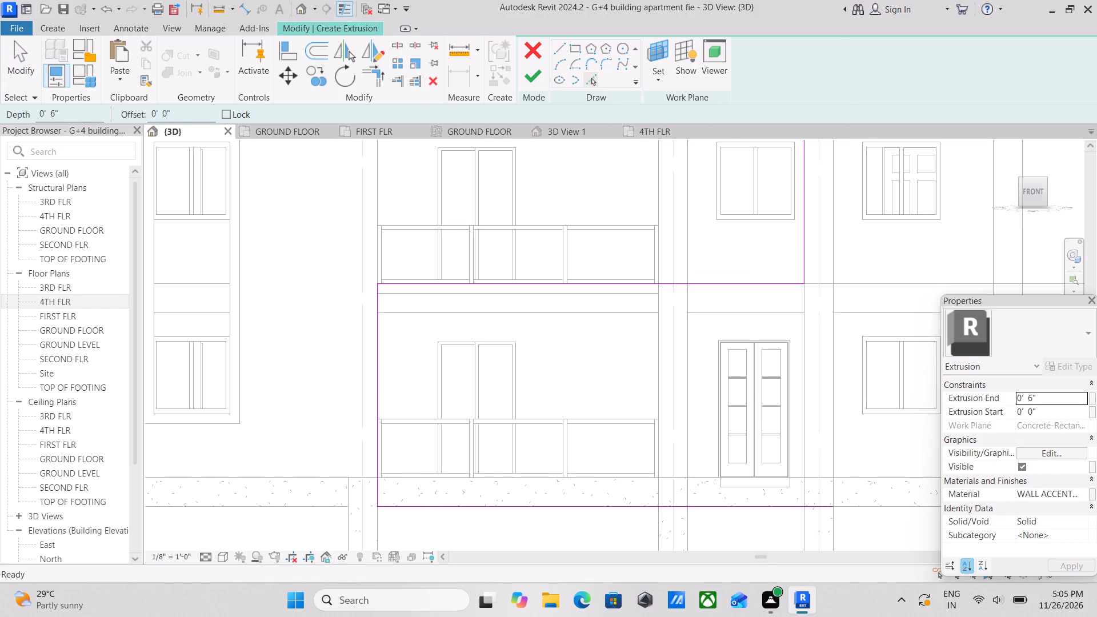
drag(181, 110, 86, 134)
text(1')
key(6)
key(shift+quotedbl)
key(Return)
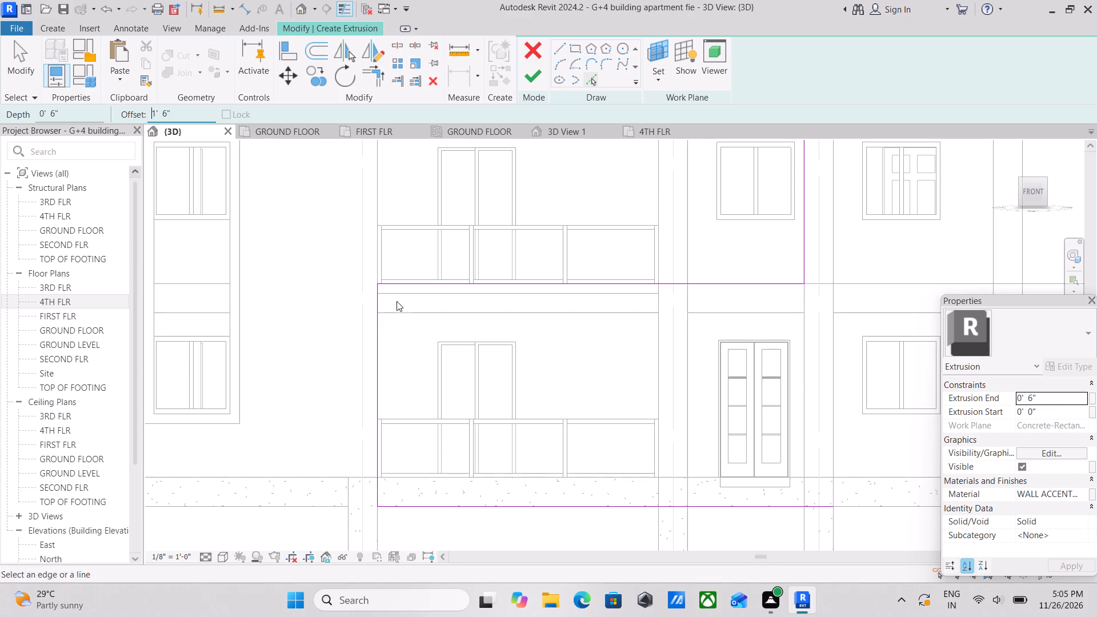
middle_drag(631, 512, 485, 432)
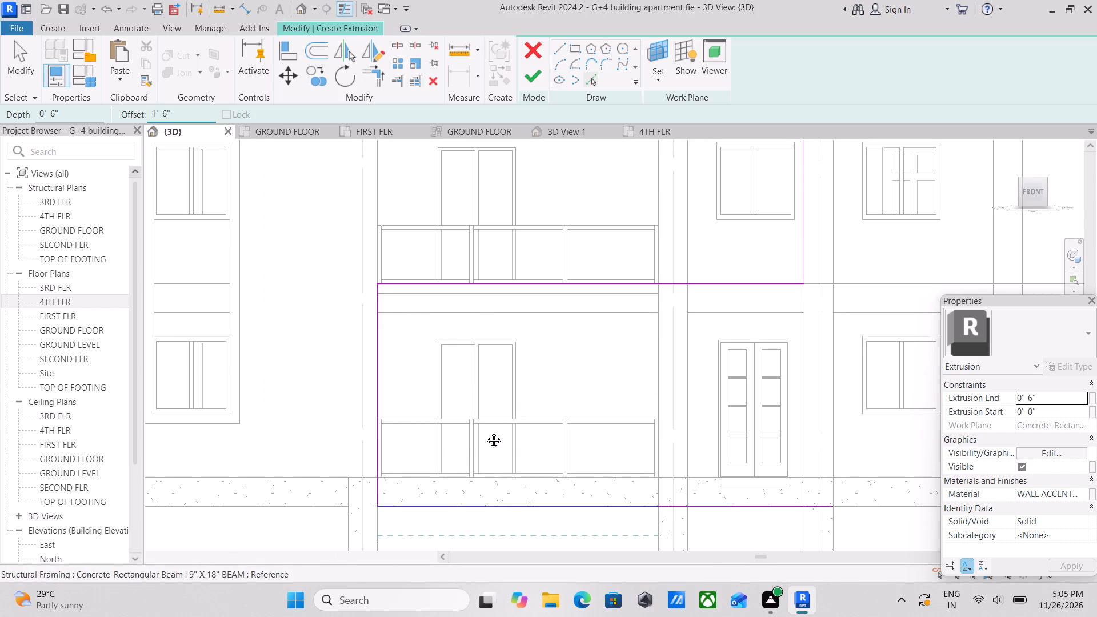
middle_drag(485, 432, 459, 416)
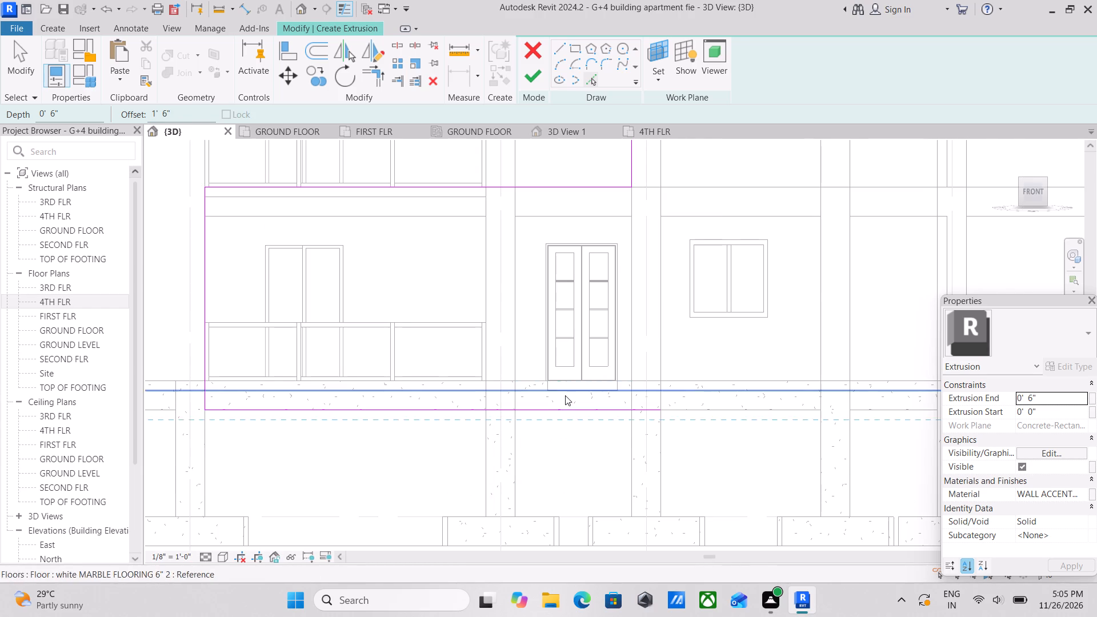
middle_drag(393, 406, 541, 456)
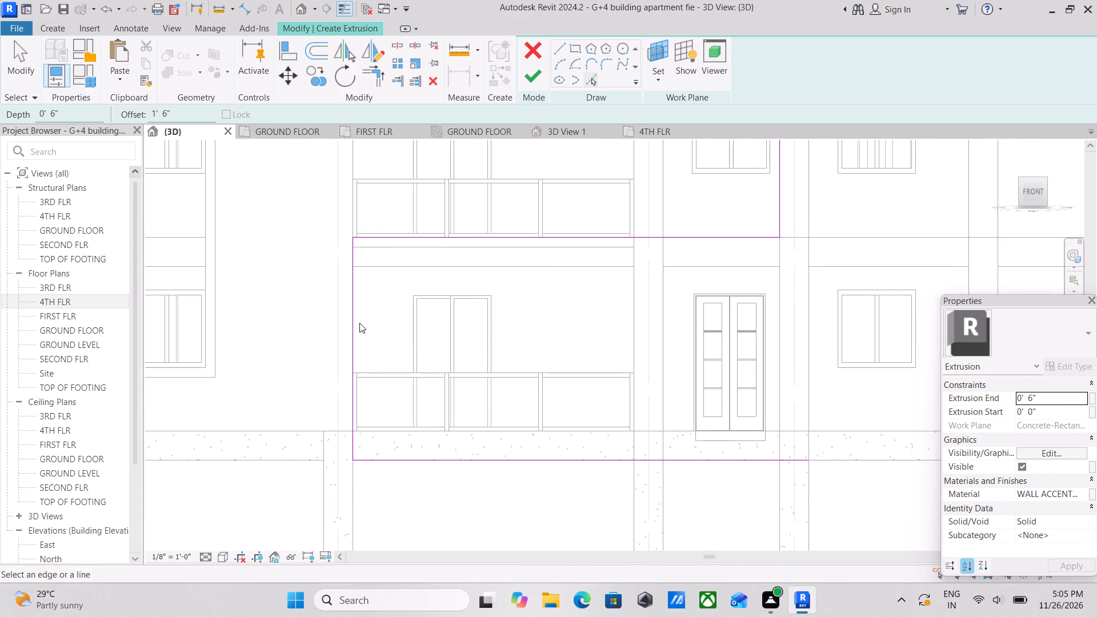
click(355, 328)
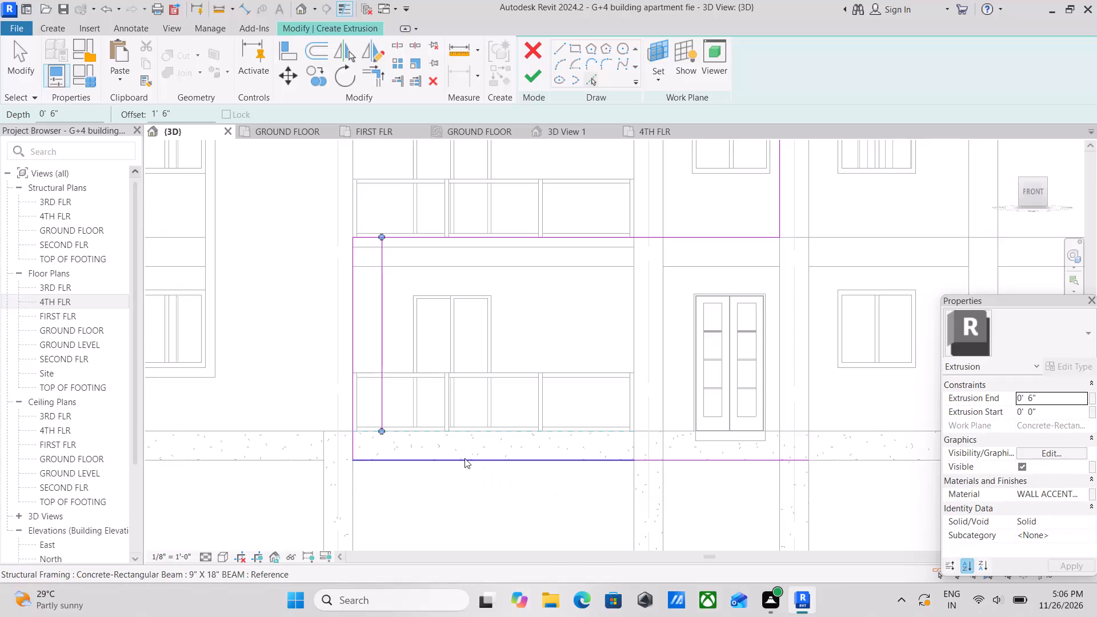
Offset the ground-floor beam's underside 1'-6" upward as sketch lines under the lowest balcony and under the entrance door.
scroll(445, 455, up, 4)
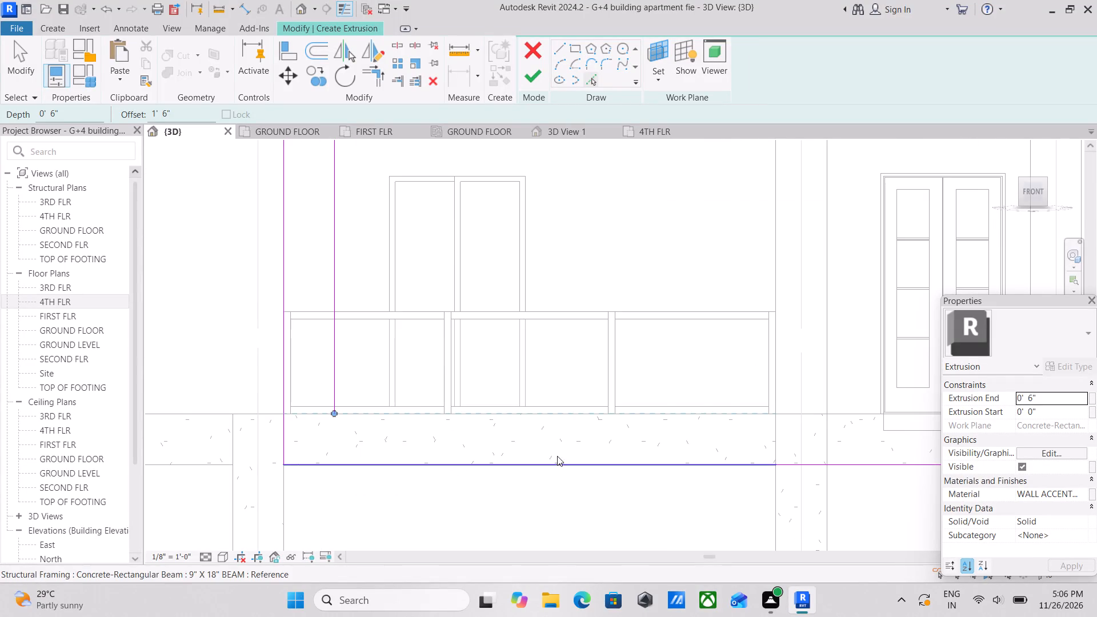
click(557, 460)
middle_drag(559, 459, 534, 458)
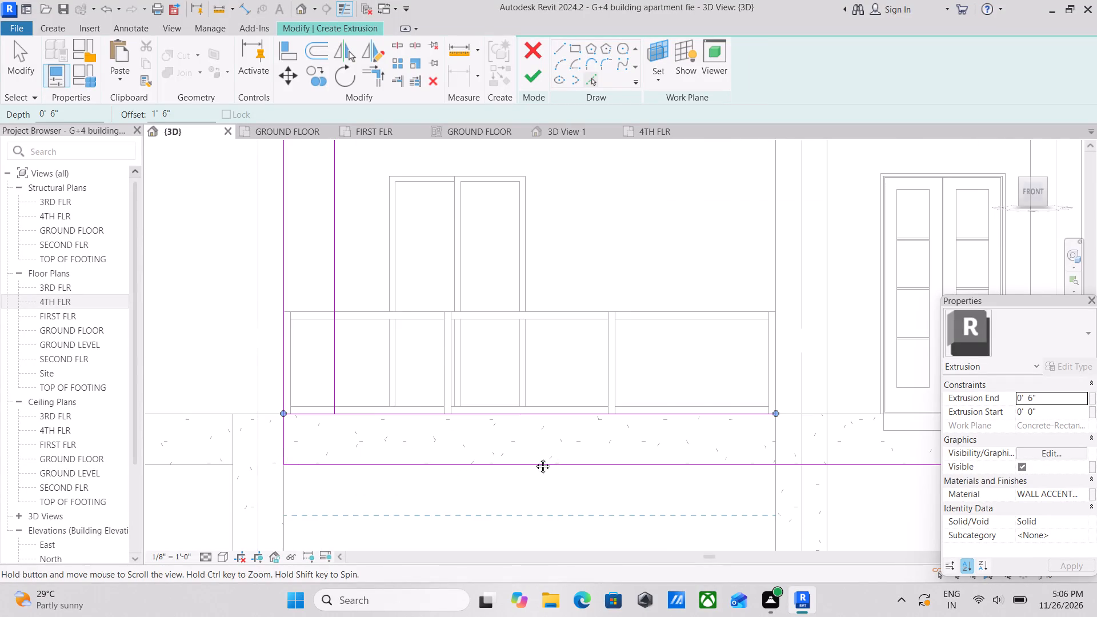
middle_drag(534, 458, 277, 400)
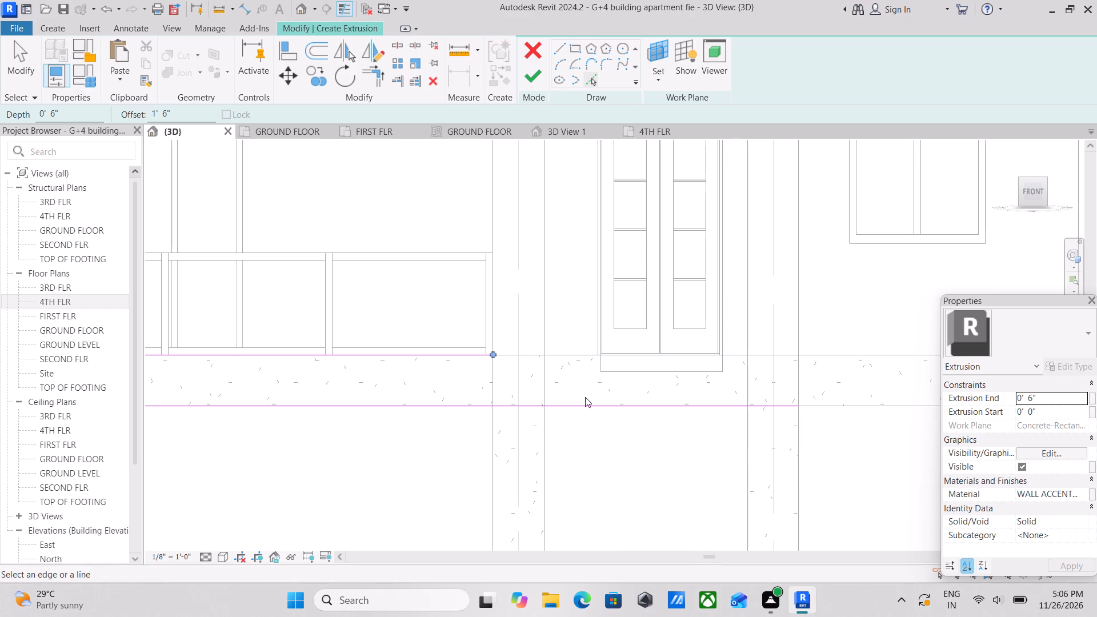
click(586, 404)
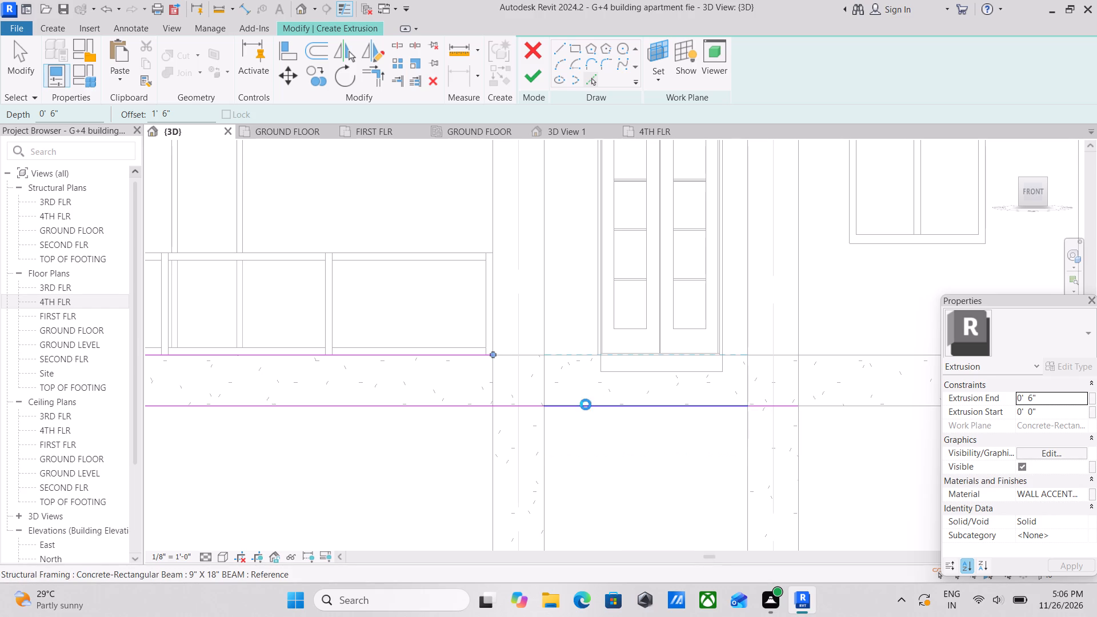
Offset the outline's top edge under the topmost balcony 1'-6" downward and its left edge below 1'-6" inward as sketch lines.
scroll(586, 404, down, 3)
scroll(435, 344, down, 1)
middle_drag(409, 343, 518, 442)
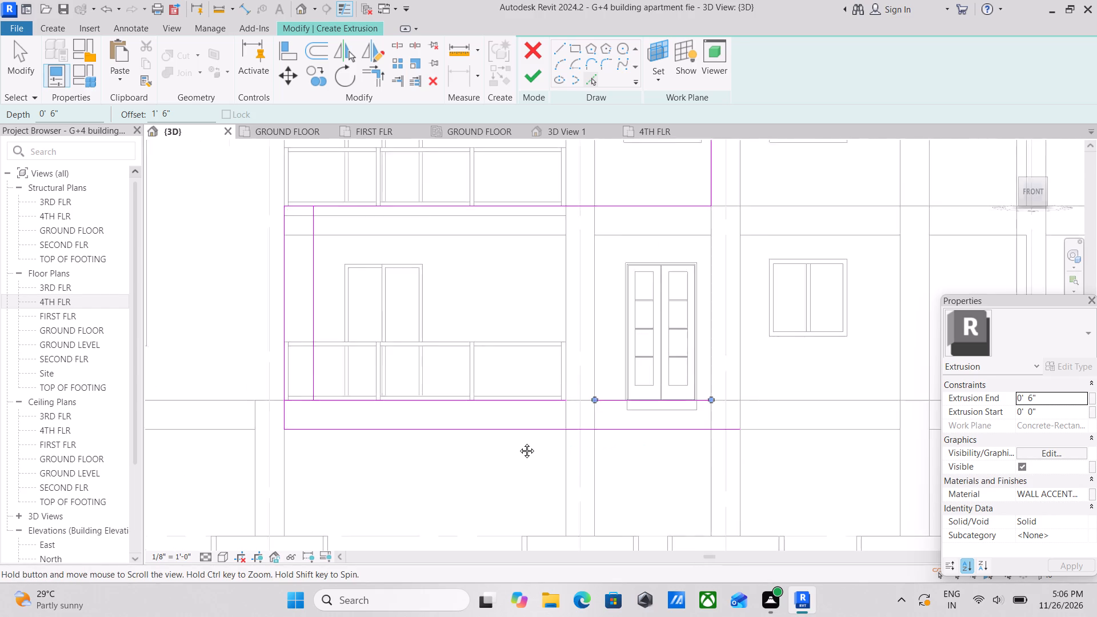
middle_drag(518, 442, 574, 549)
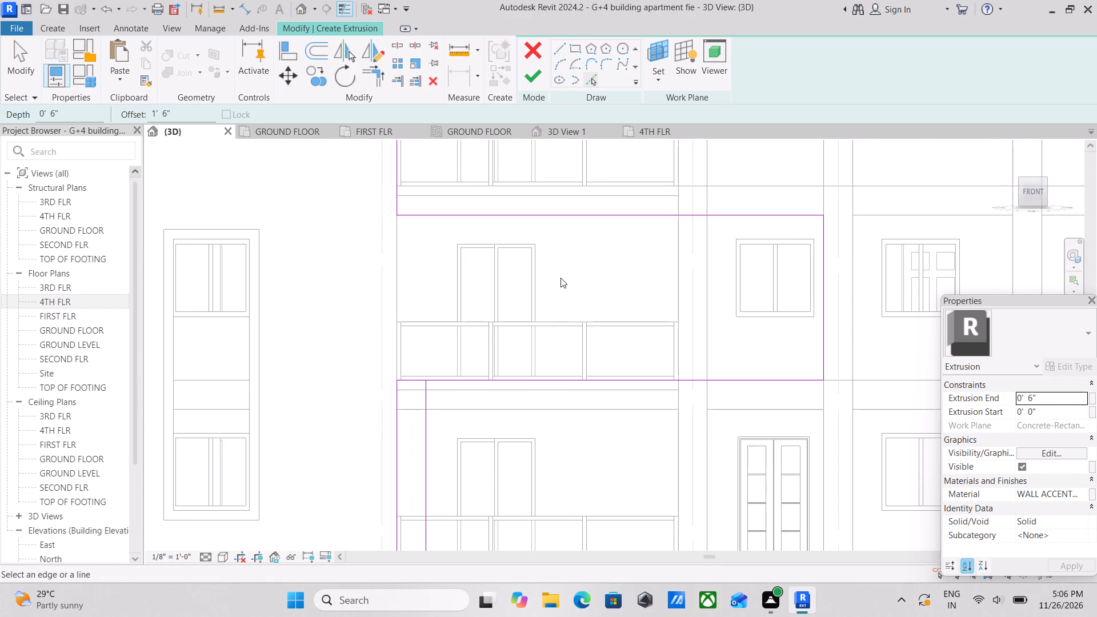
scroll(560, 278, down, 2)
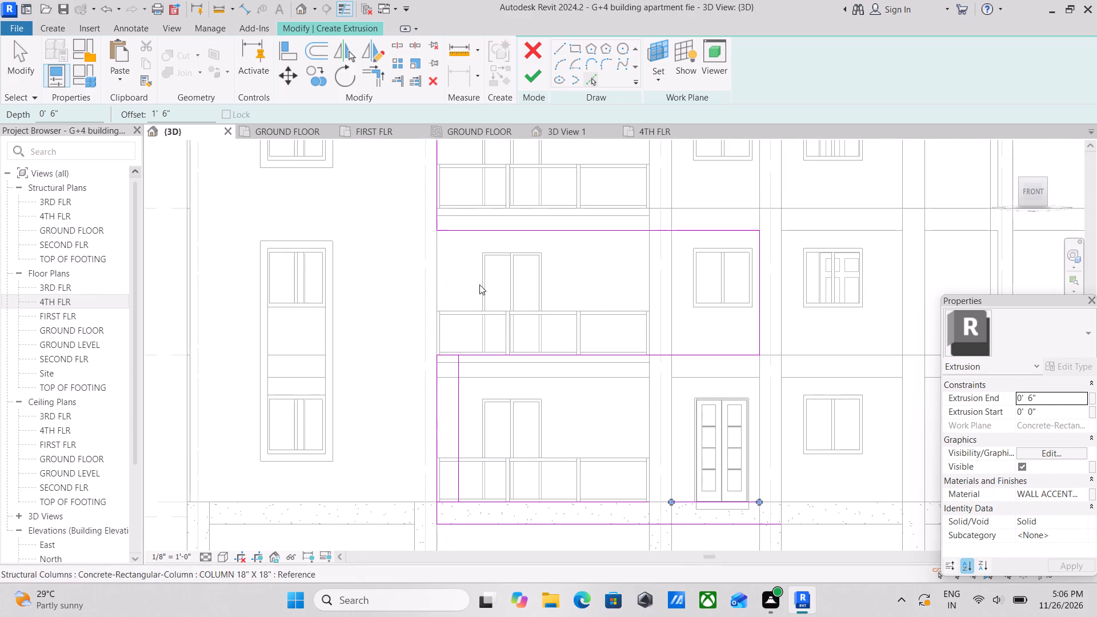
middle_drag(480, 284, 489, 490)
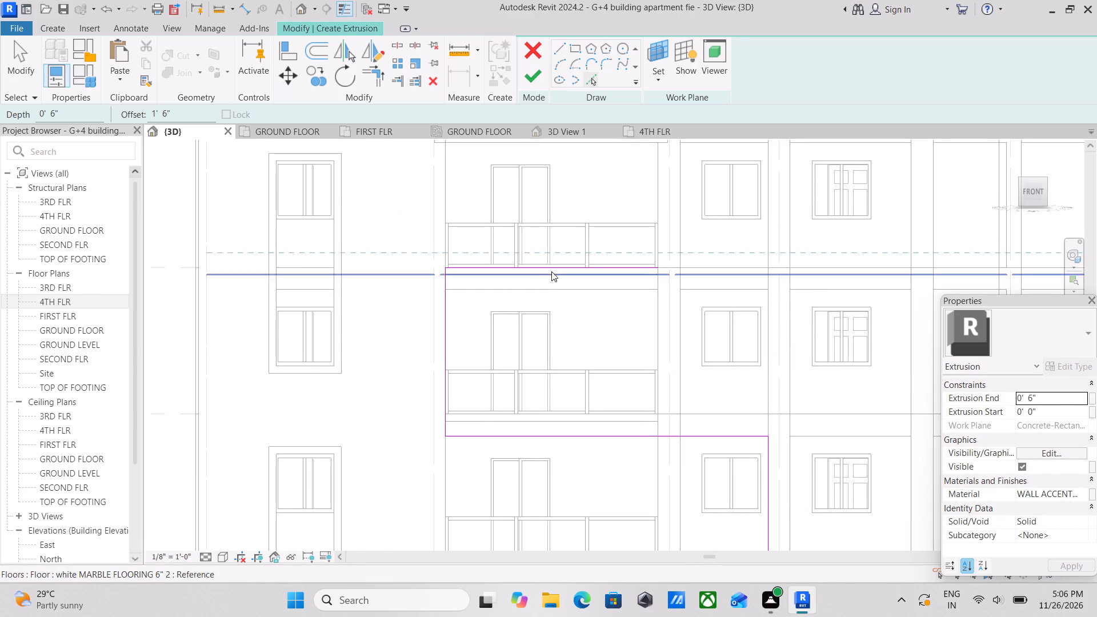
scroll(562, 269, up, 5)
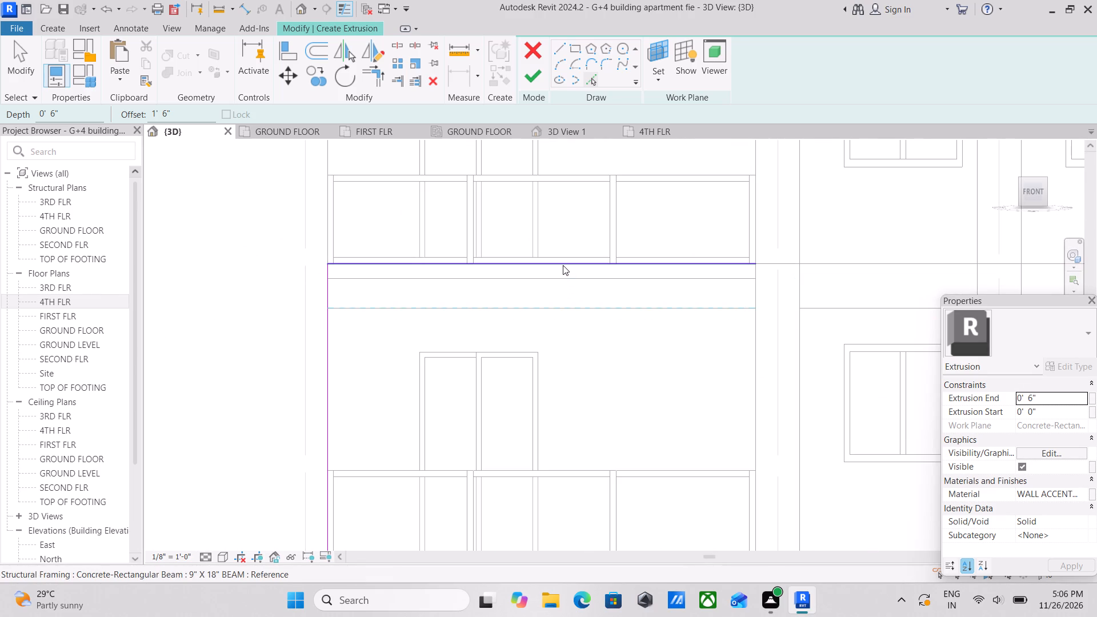
click(561, 268)
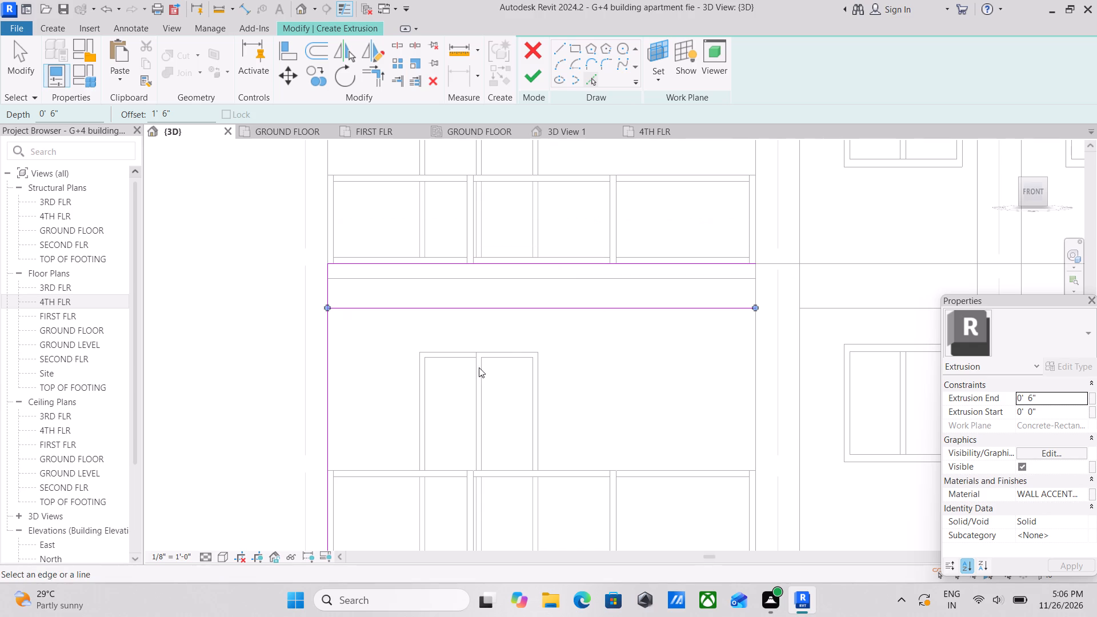
click(326, 380)
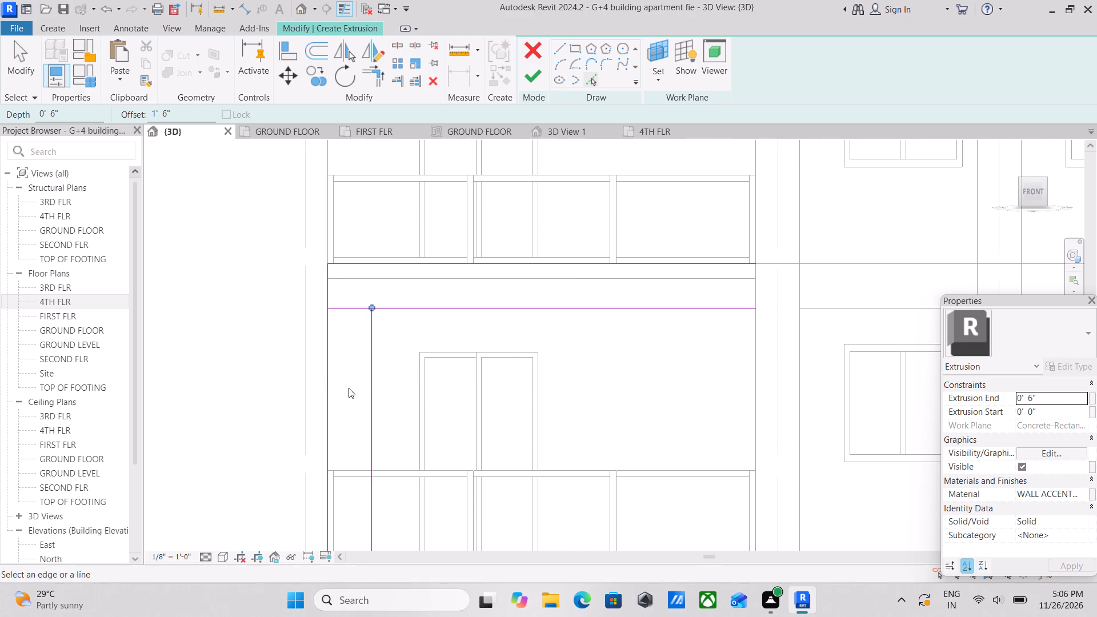
Offset the beam underside below the second-highest balcony 1'-6" upward as a sketch line, then end Pick Lines.
middle_drag(349, 388, 362, 200)
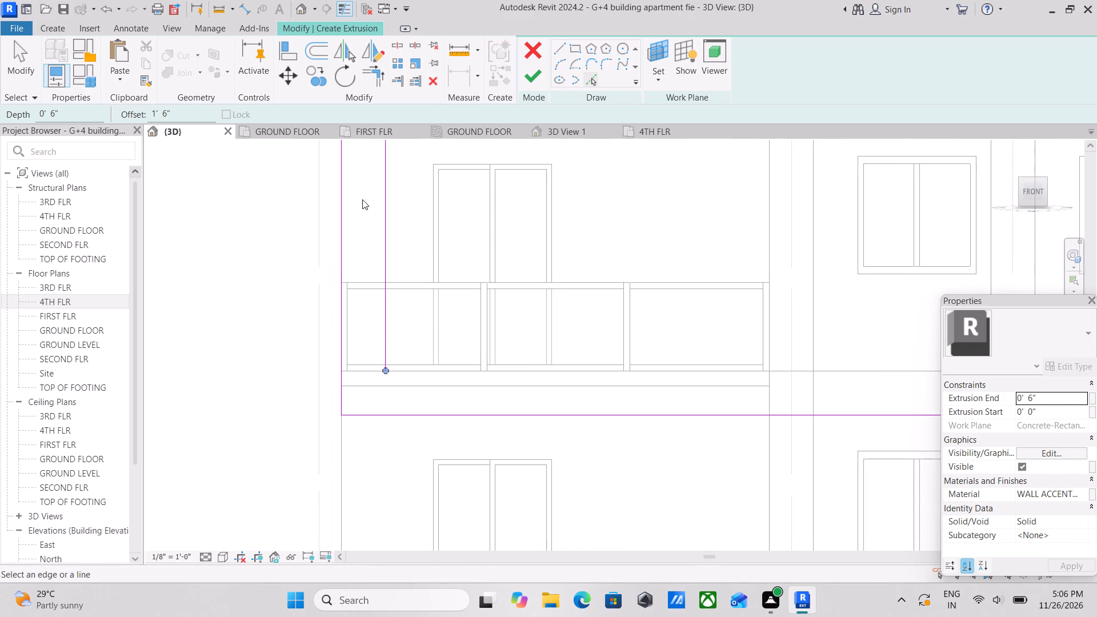
middle_drag(554, 368, 521, 310)
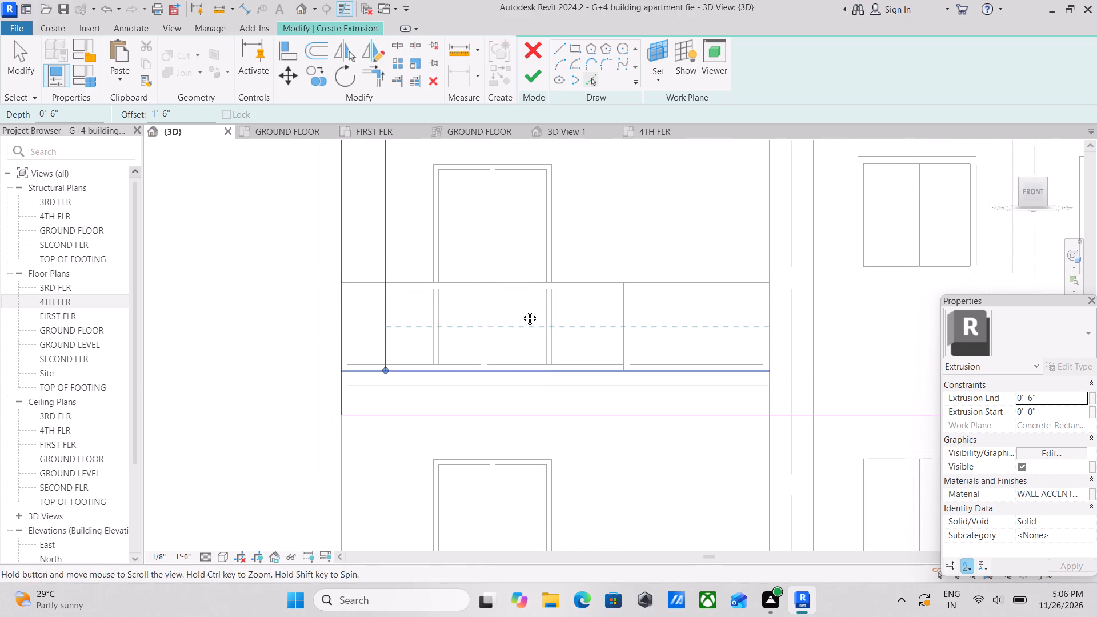
middle_drag(521, 310, 516, 298)
scroll(508, 344, down, 2)
middle_drag(506, 346, 439, 535)
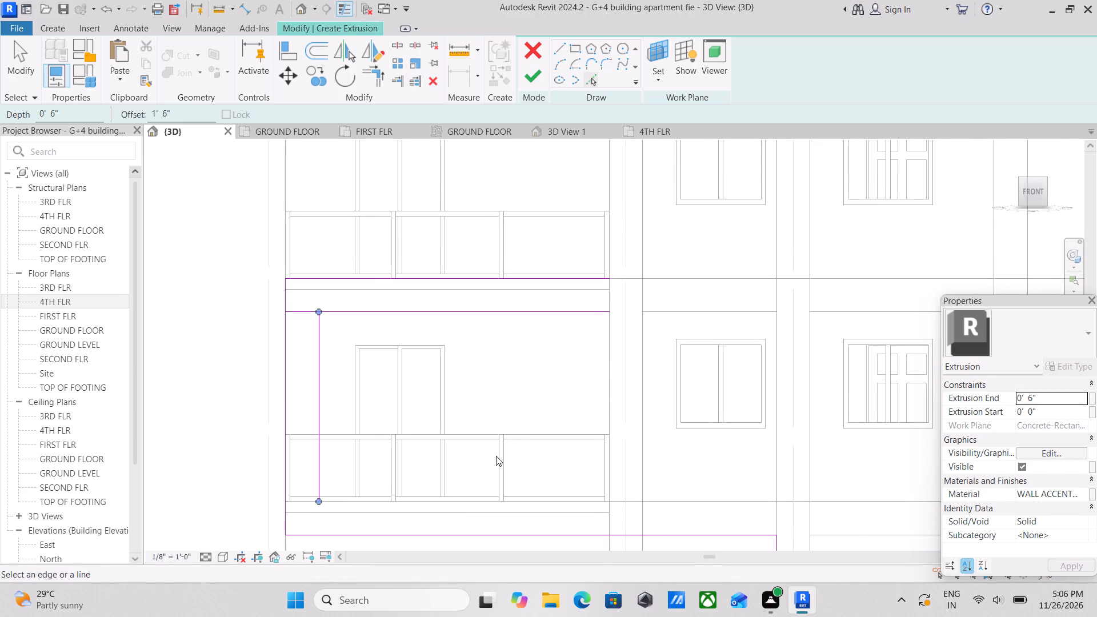
scroll(511, 439, down, 2)
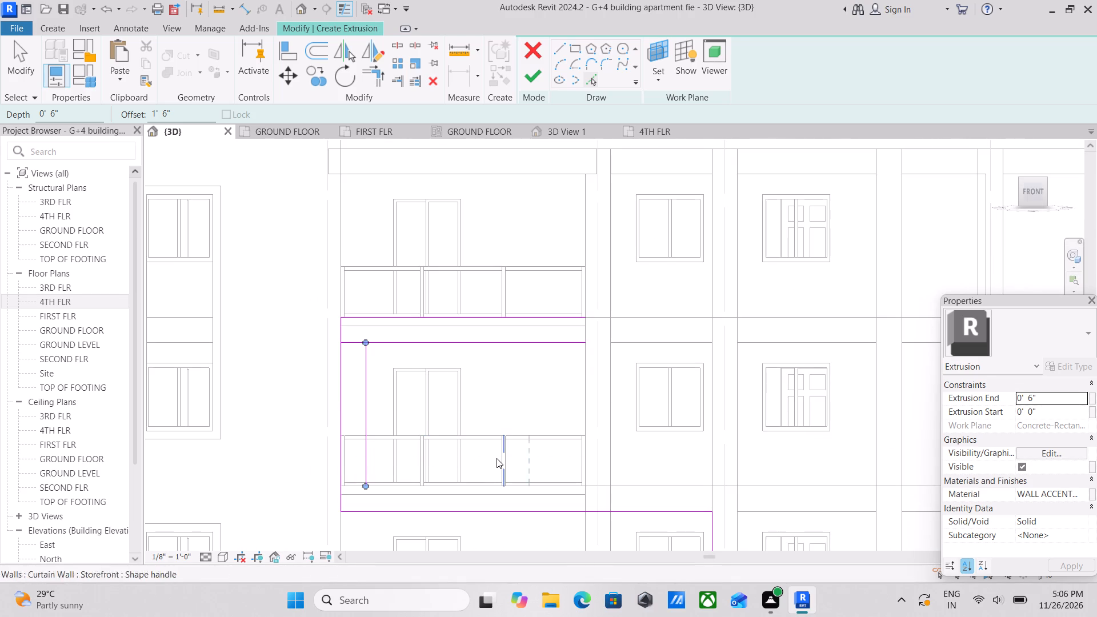
middle_drag(497, 454, 522, 352)
scroll(482, 420, up, 3)
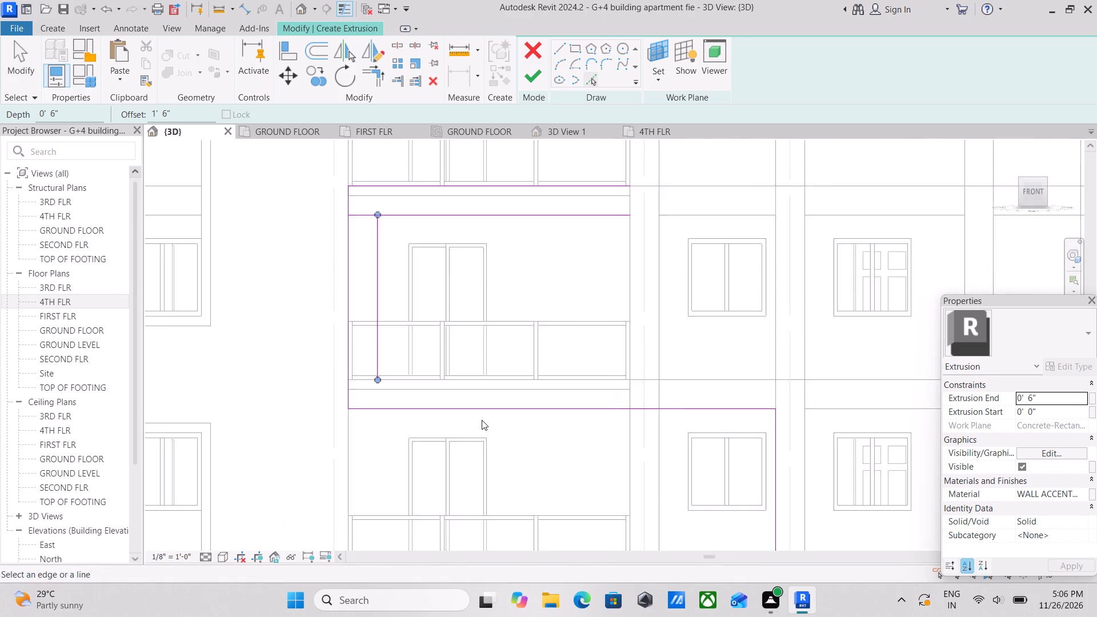
scroll(509, 387, up, 3)
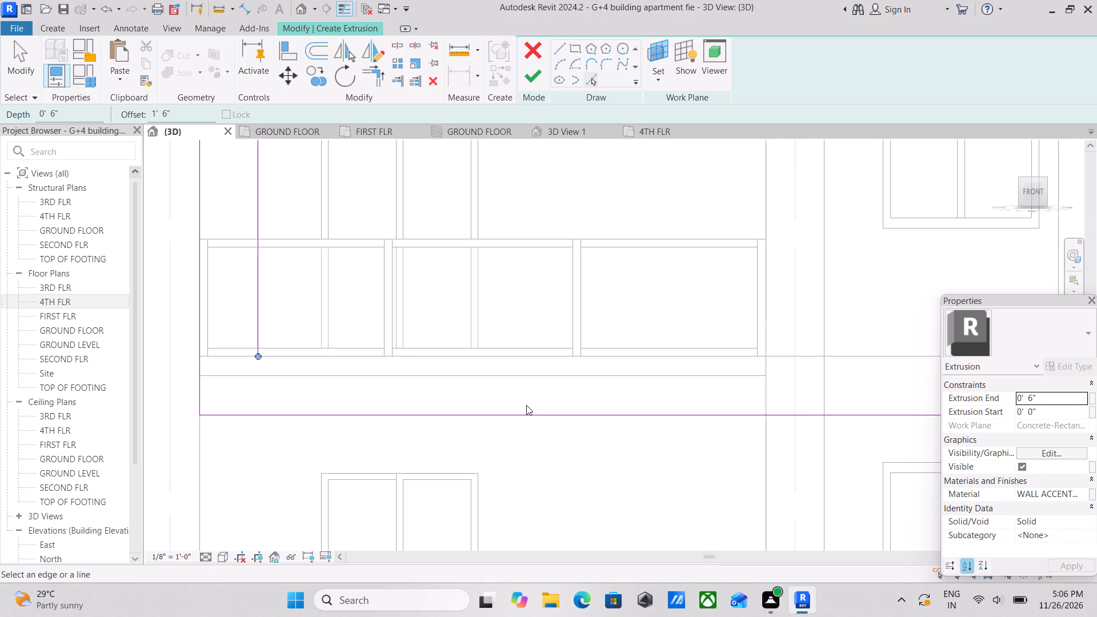
middle_drag(415, 426, 529, 450)
scroll(461, 426, down, 1)
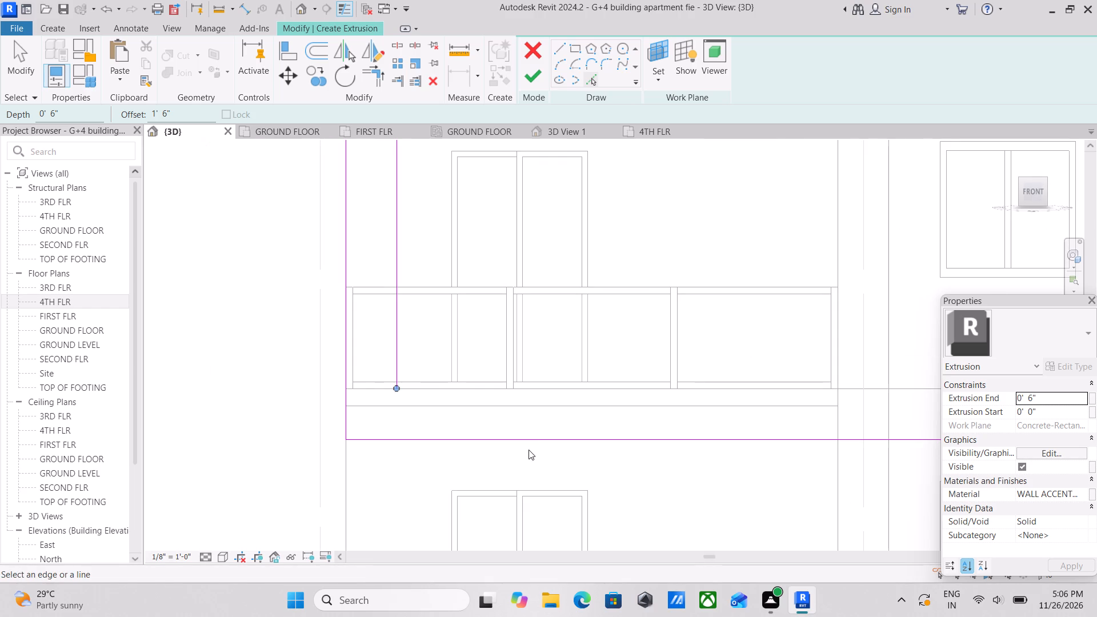
click(583, 435)
middle_drag(583, 435, 445, 442)
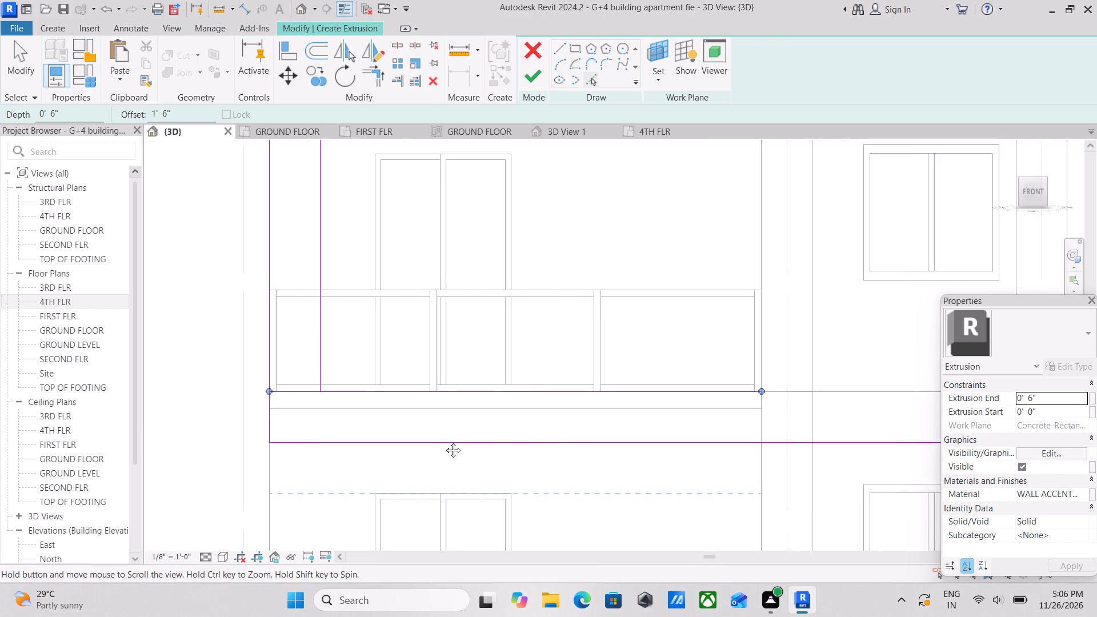
middle_drag(445, 442, 440, 442)
scroll(479, 427, down, 2)
middle_drag(479, 427, 415, 431)
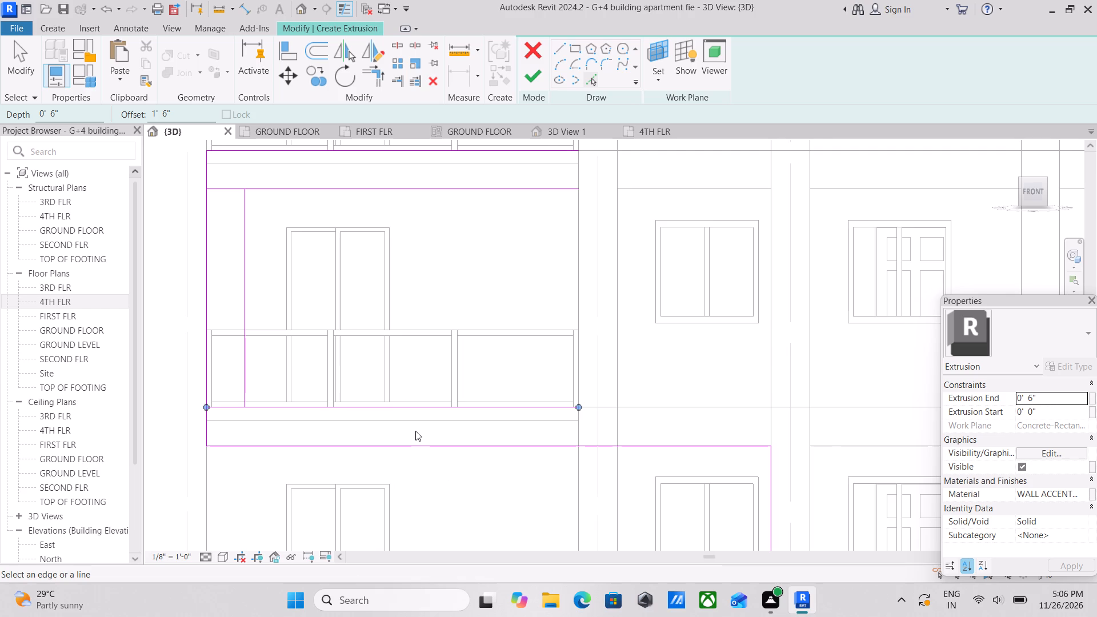
key(Escape)
scroll(415, 431, up, 1)
key(Escape)
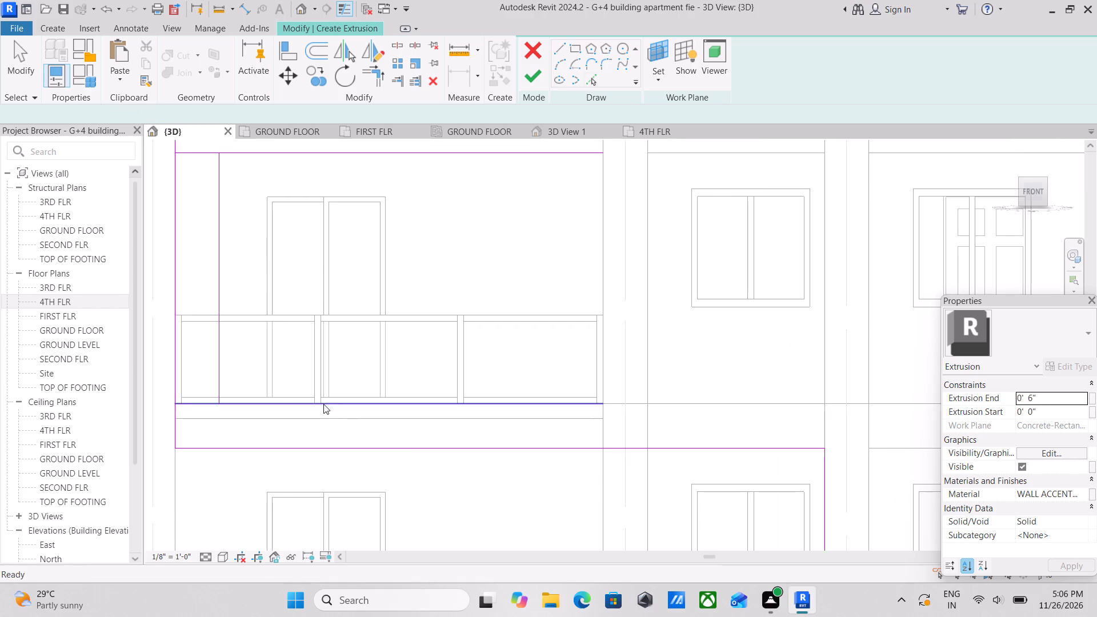
Shorten the sketch line at the second-highest balcony's base to 13'-0" so it starts at the inner vertical line.
middle_drag(336, 408, 519, 424)
scroll(399, 428, up, 6)
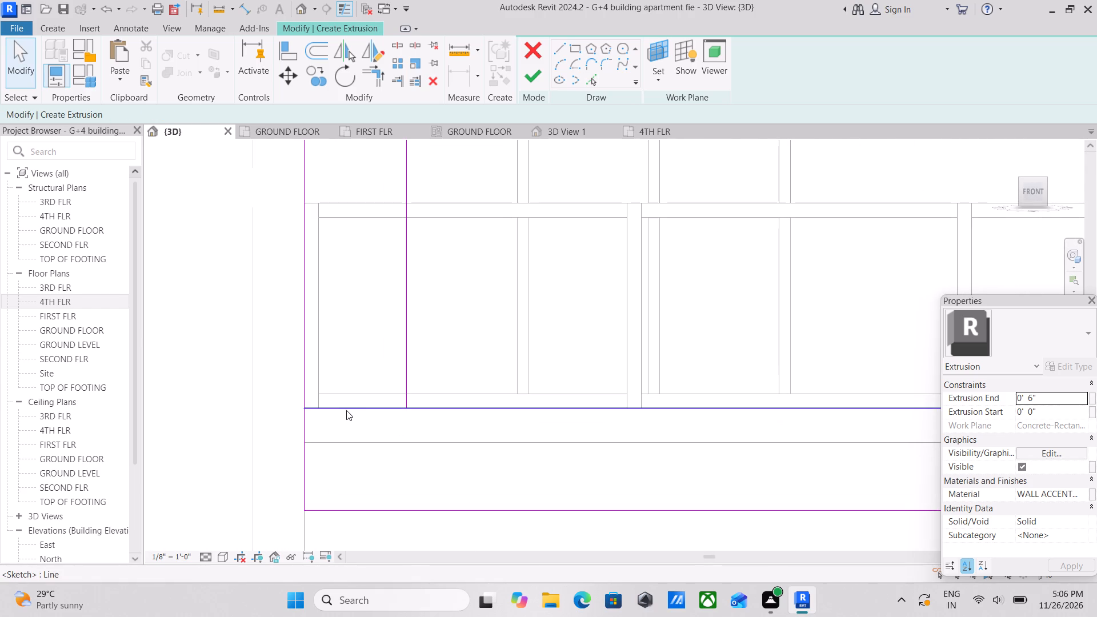
click(346, 412)
drag(303, 407, 315, 407)
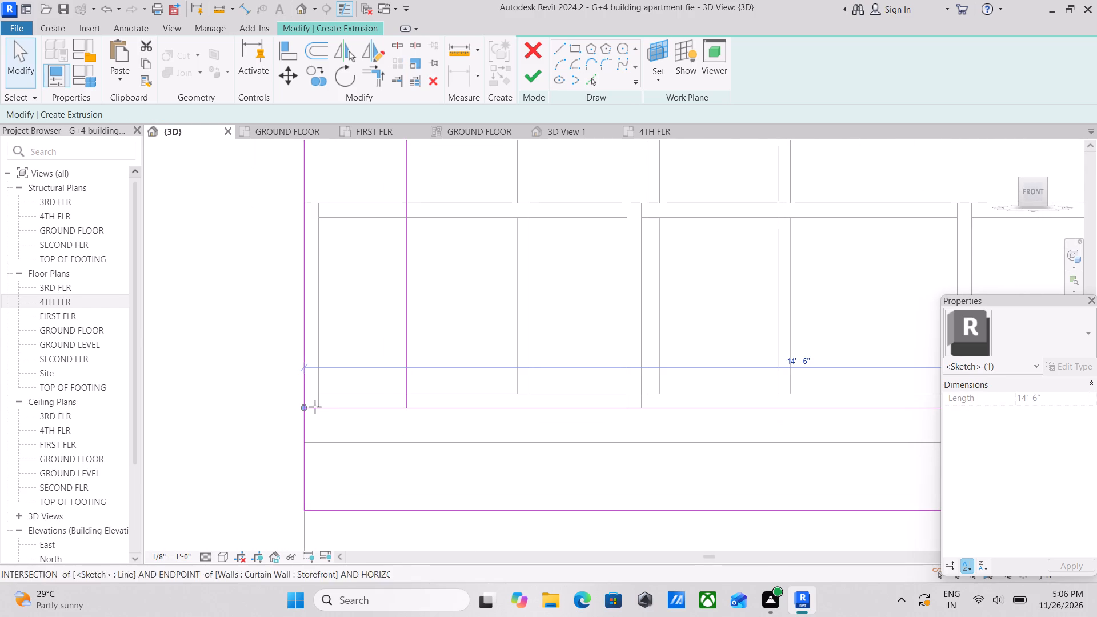
drag(315, 407, 405, 407)
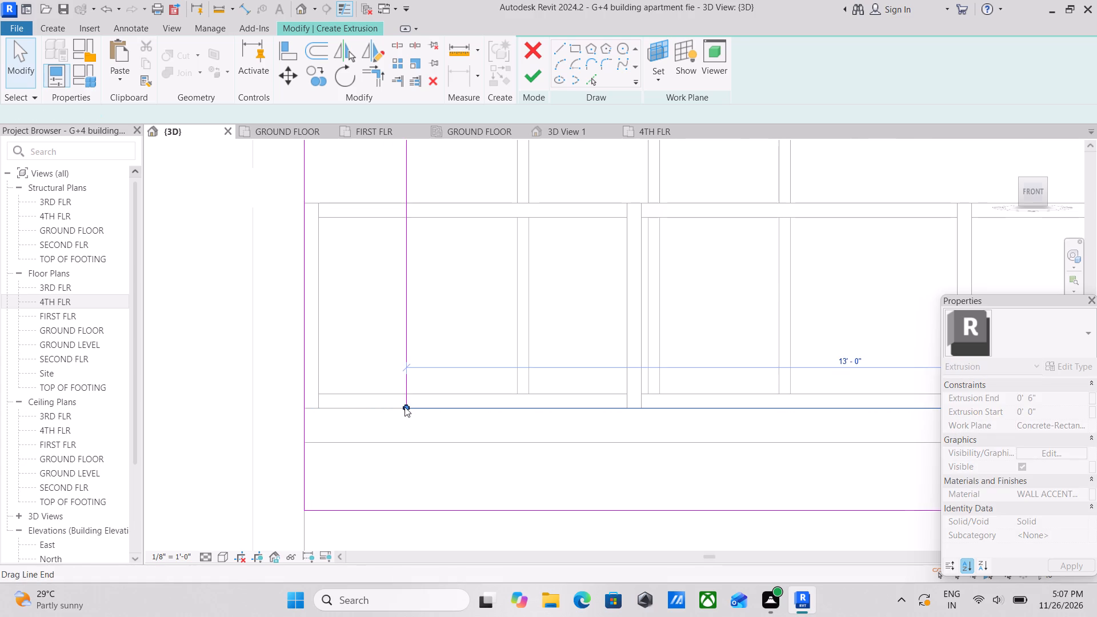
scroll(405, 407, down, 3)
key(Escape)
scroll(441, 414, down, 4)
key(Escape)
Shorten the inner horizontal line under the topmost balcony to 13'-0" so it meets the inner vertical line's upper end.
middle_drag(542, 410, 367, 439)
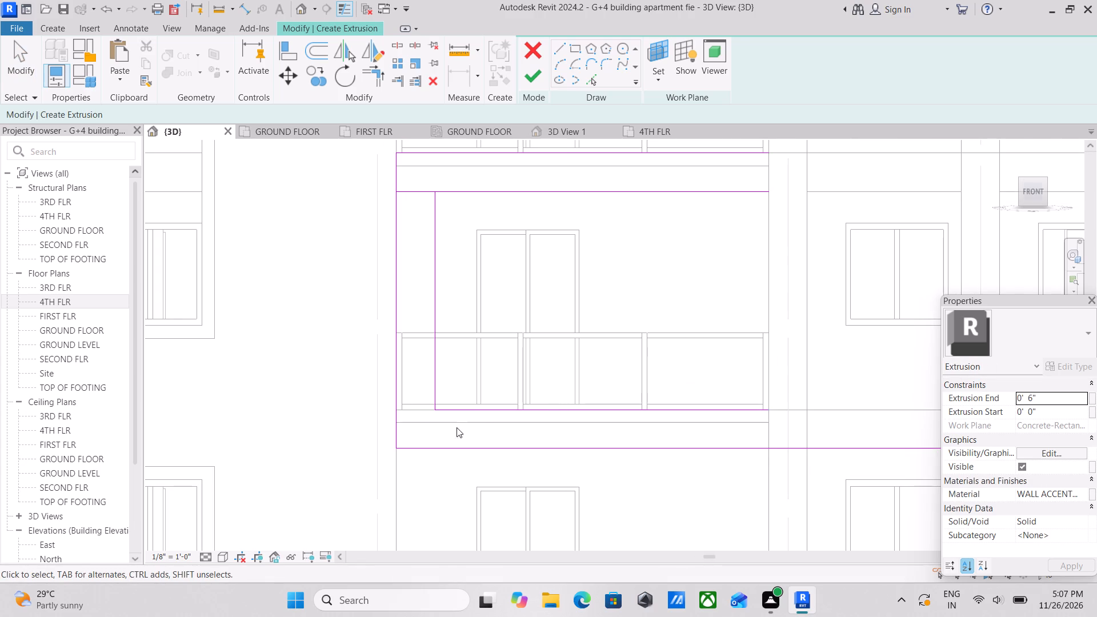
middle_drag(687, 416, 491, 450)
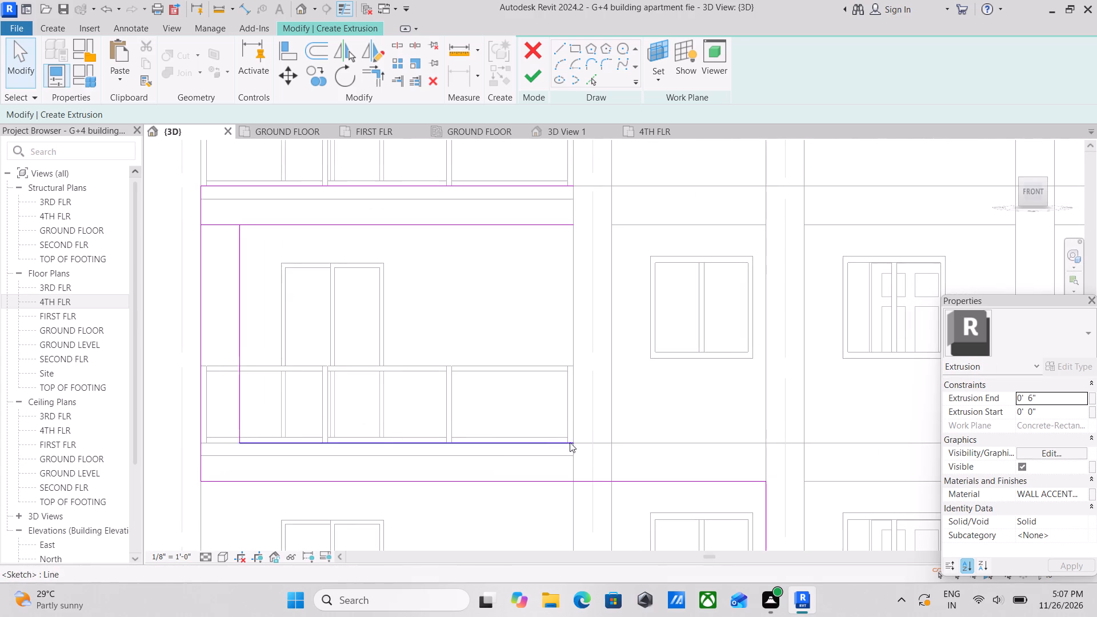
scroll(485, 403, down, 3)
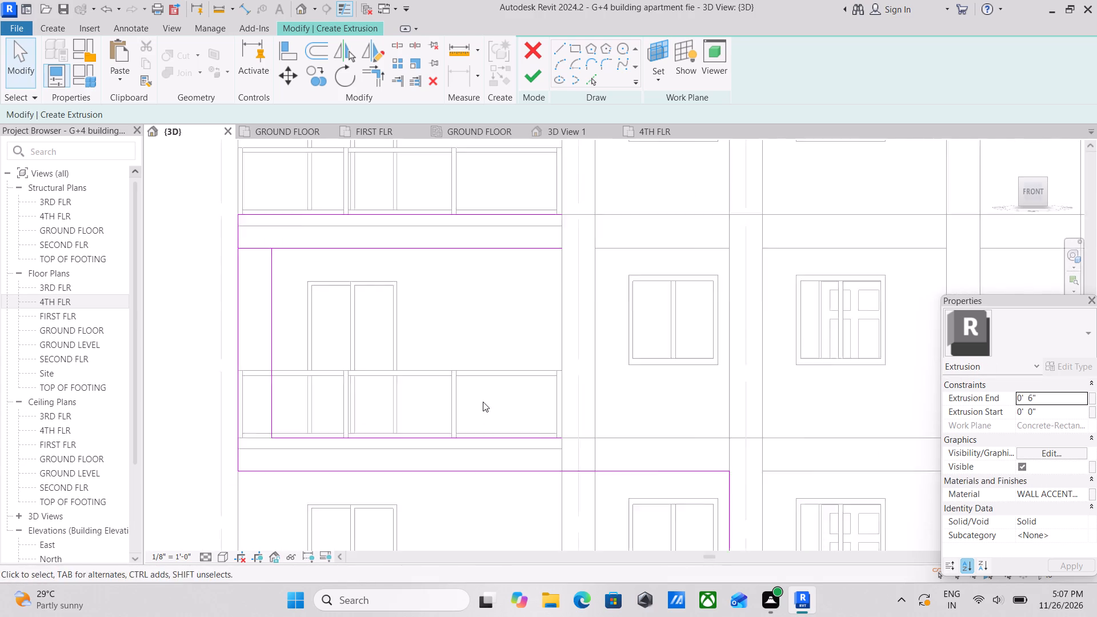
middle_drag(483, 402, 559, 482)
scroll(315, 375, up, 7)
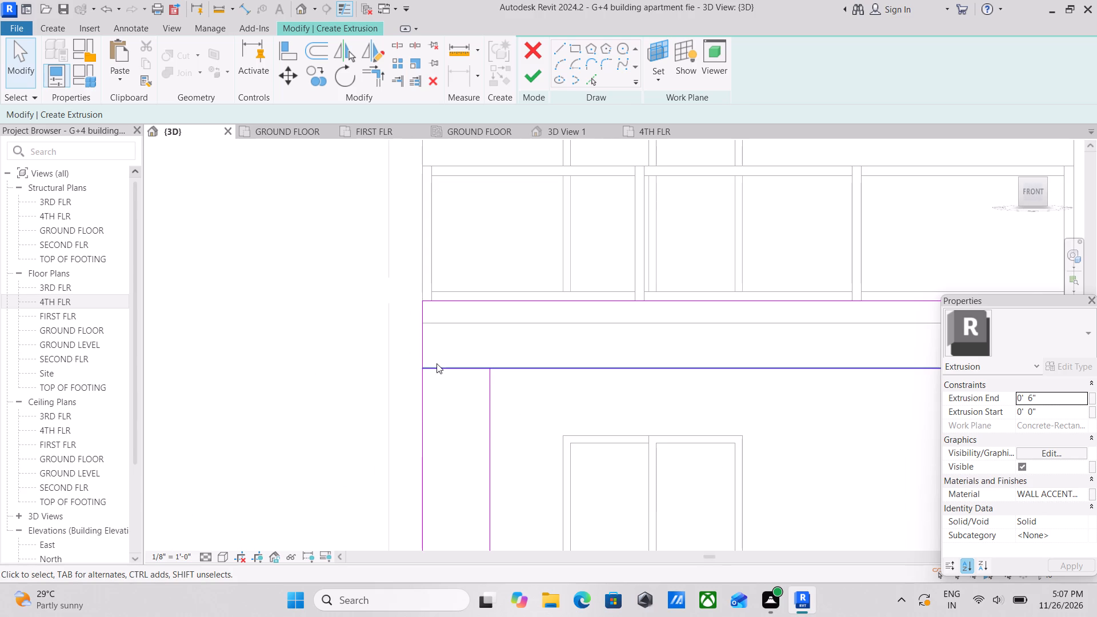
click(439, 363)
drag(422, 366, 462, 366)
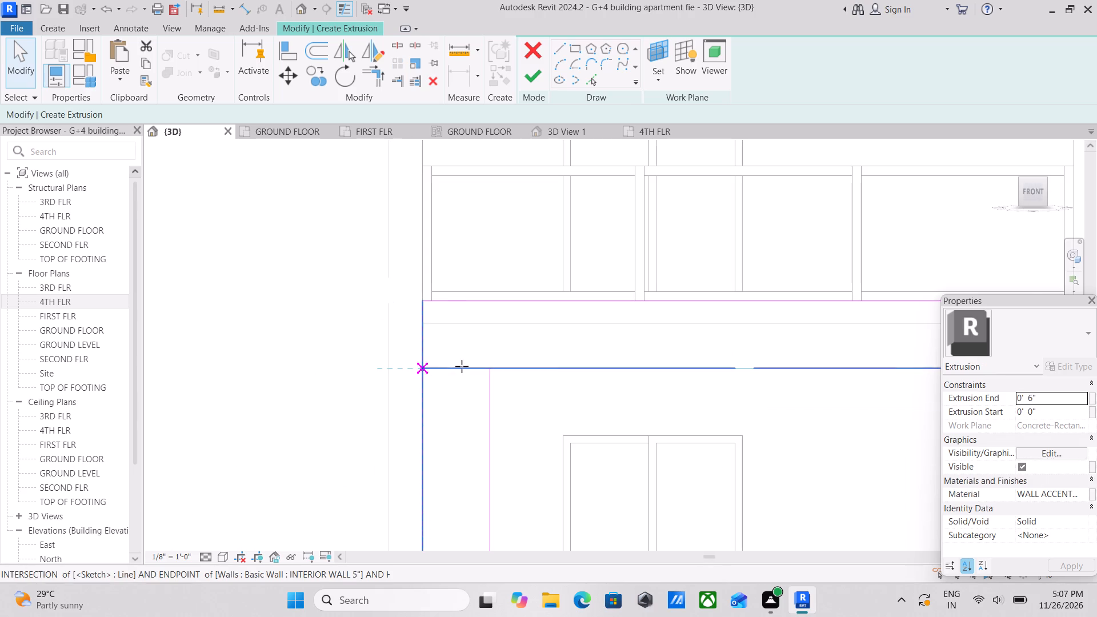
drag(462, 366, 493, 369)
scroll(493, 369, down, 3)
key(Escape)
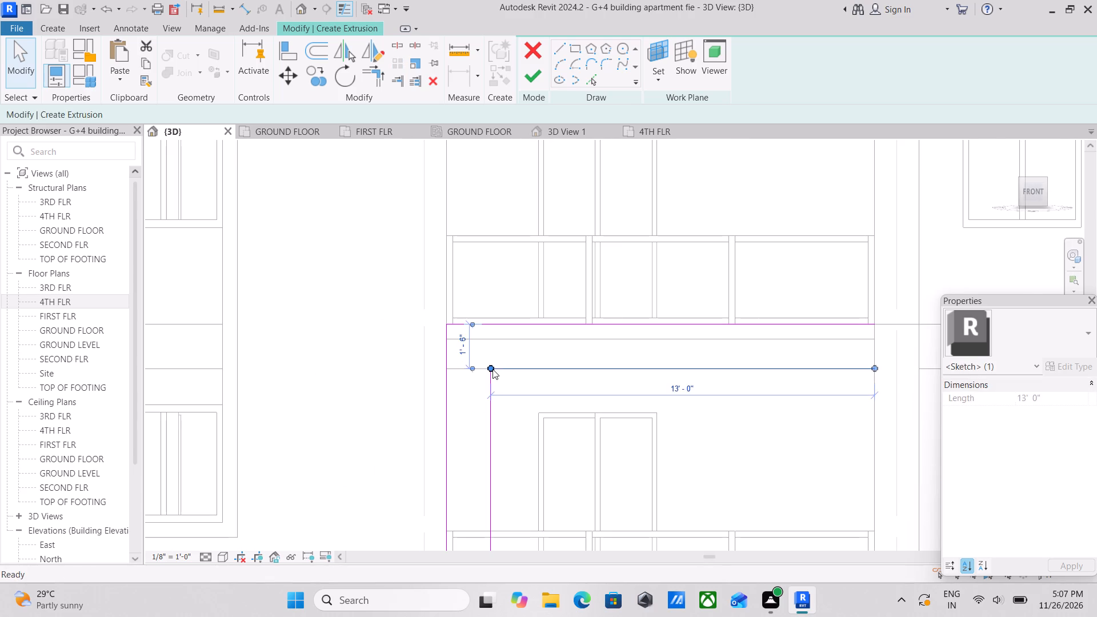
Extend the inner horizontal line under the topmost balcony to 20'-6", reaching the near edge of the column beyond the adjacent window.
scroll(493, 369, down, 3)
middle_drag(611, 380, 420, 377)
scroll(630, 352, down, 2)
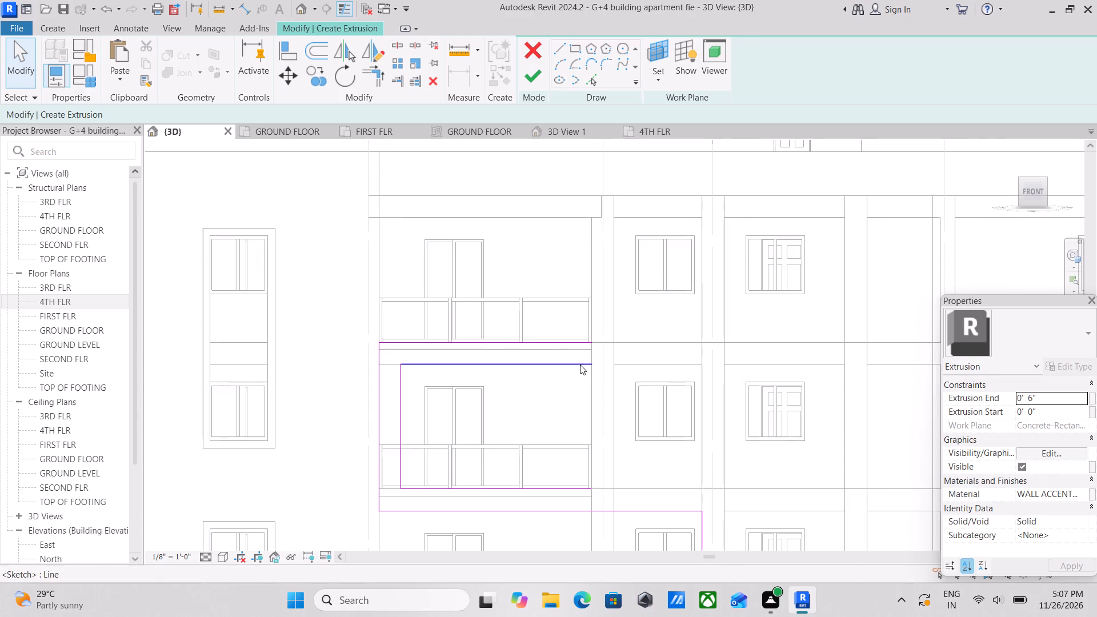
scroll(580, 364, down, 2)
scroll(591, 354, up, 1)
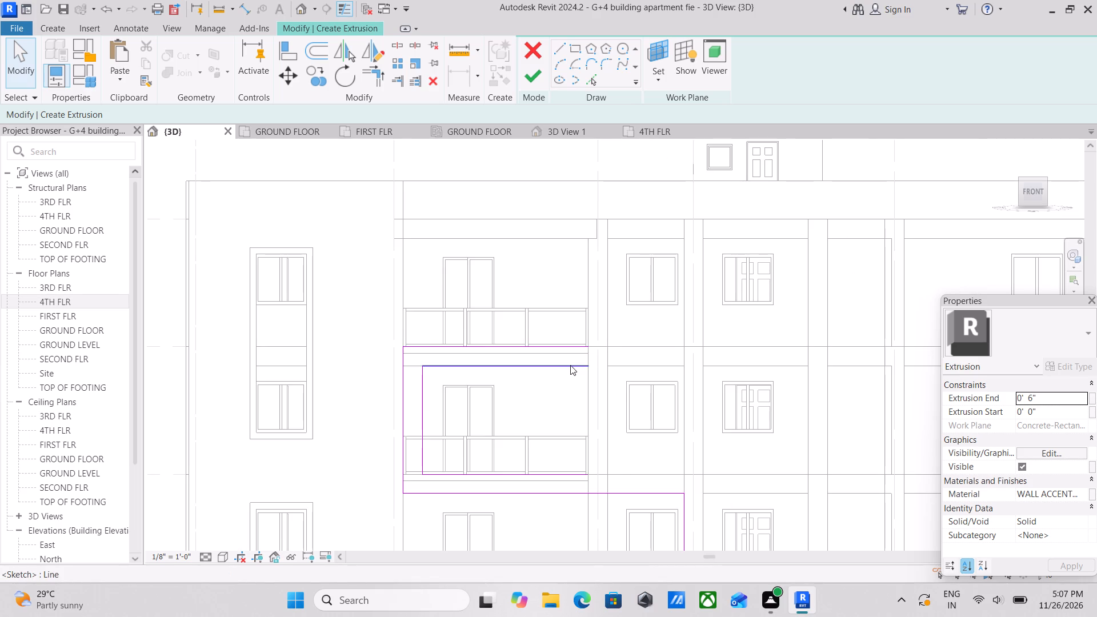
click(570, 365)
scroll(602, 362, up, 6)
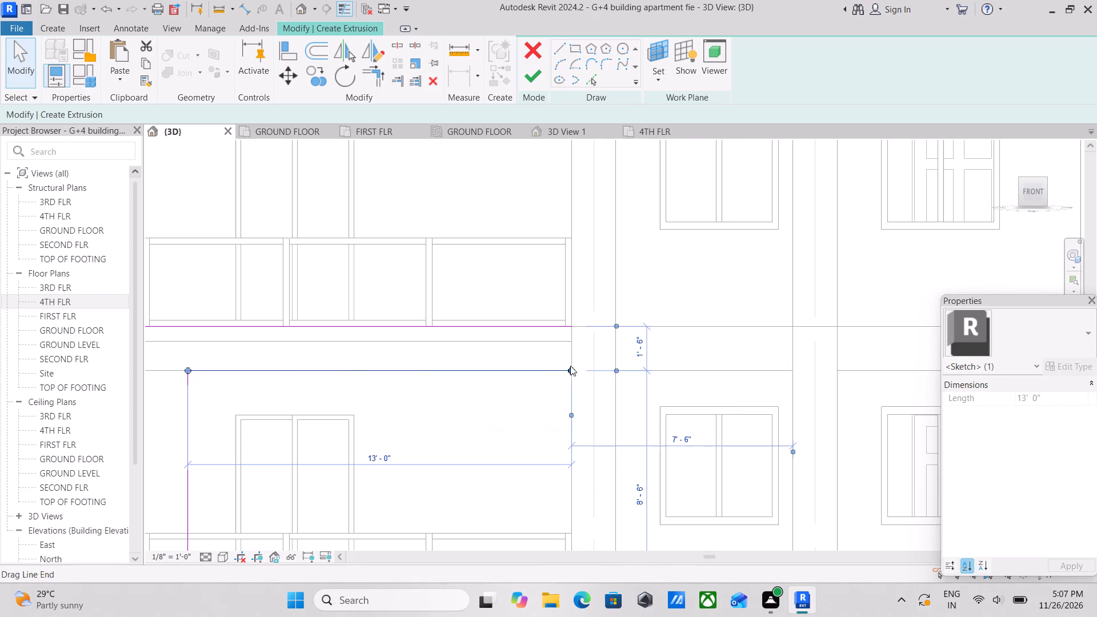
drag(570, 366, 783, 369)
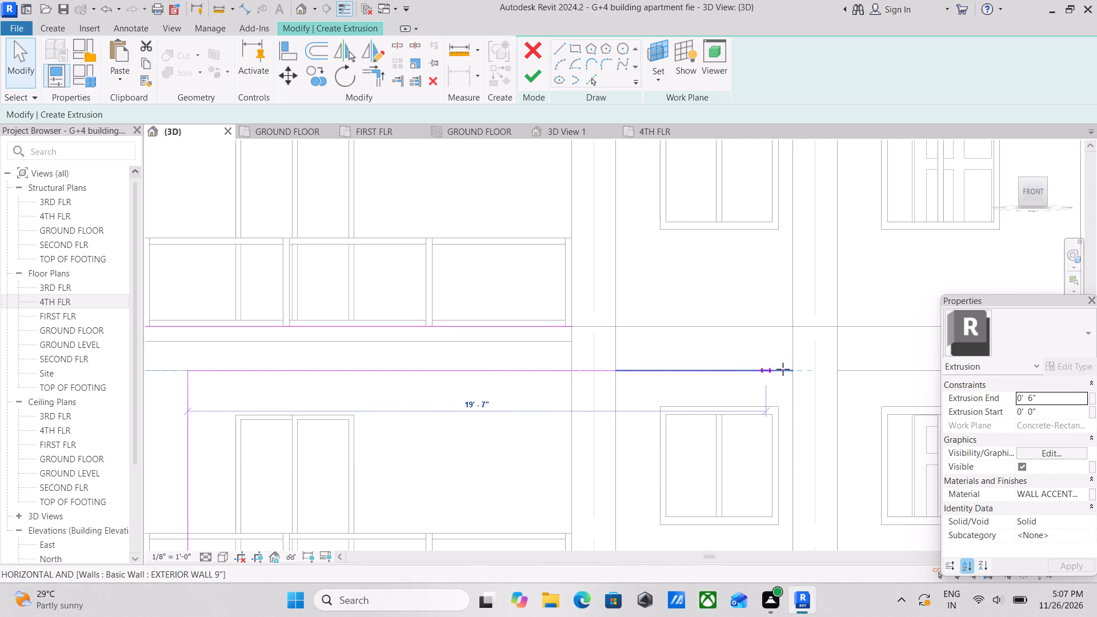
drag(783, 369, 791, 370)
key(Escape)
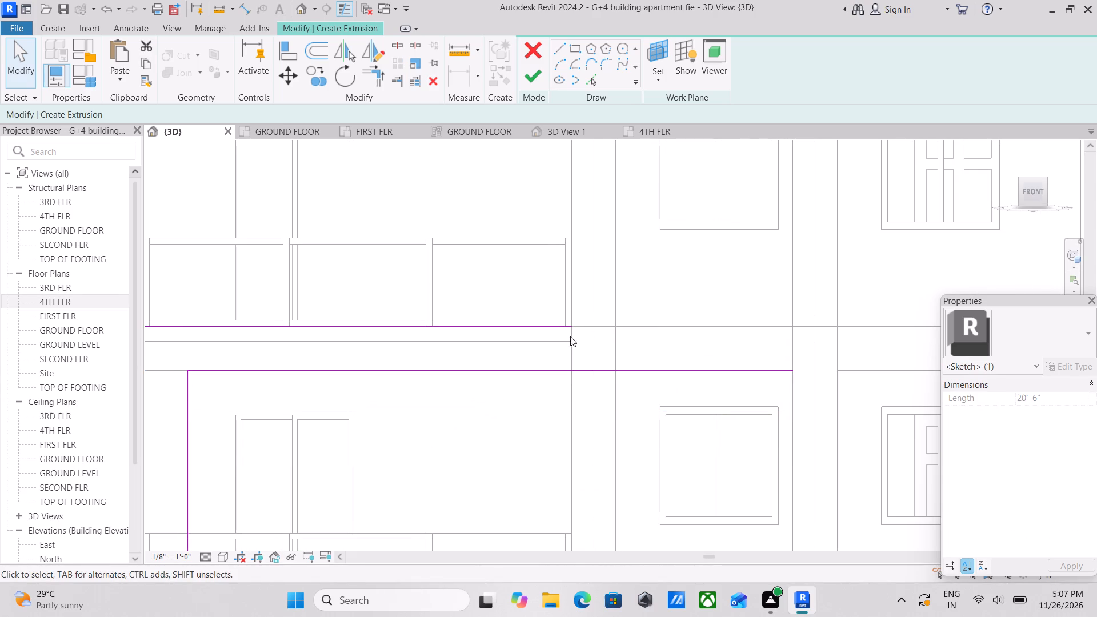
Extend the outline's top line at the topmost balcony's base to 22'-0", ending at the same column edge.
click(540, 330)
drag(572, 324, 579, 324)
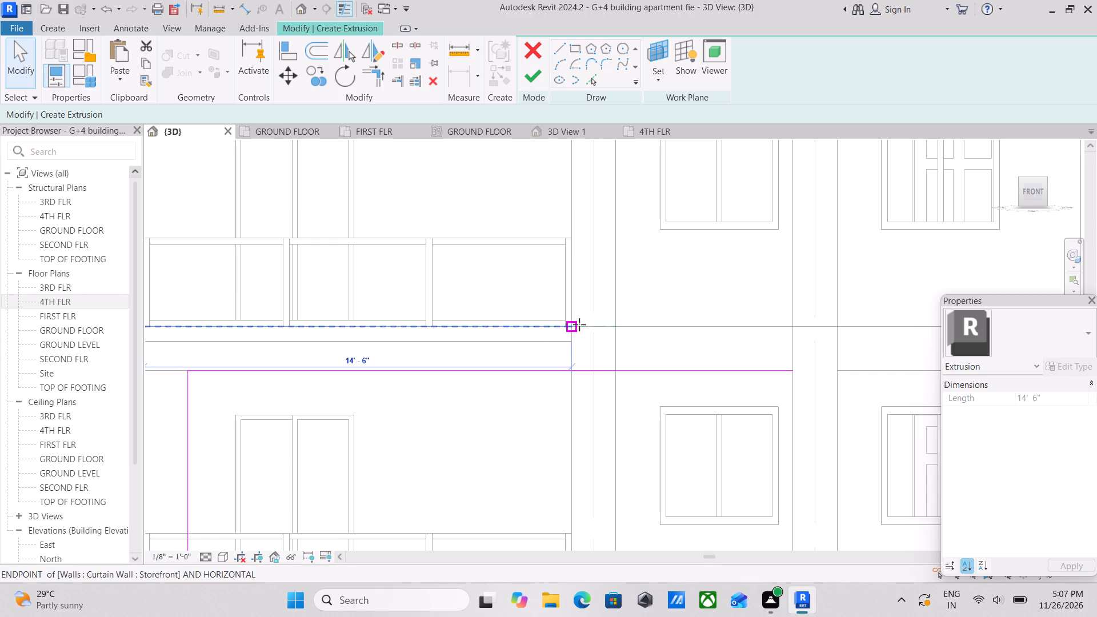
drag(579, 324, 794, 327)
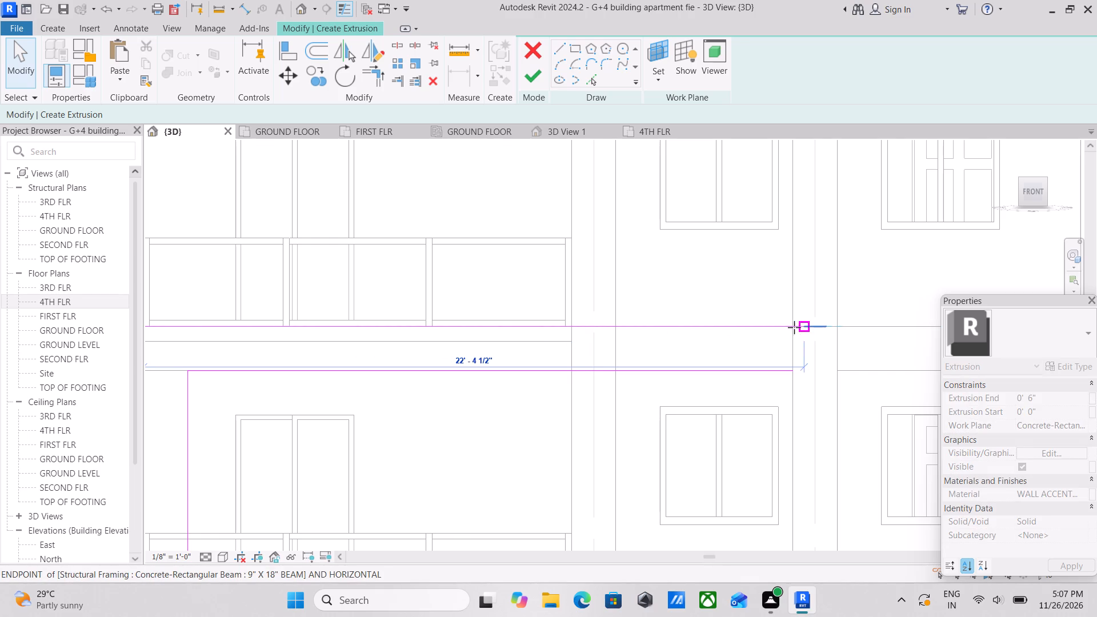
drag(794, 327, 793, 327)
key(Escape)
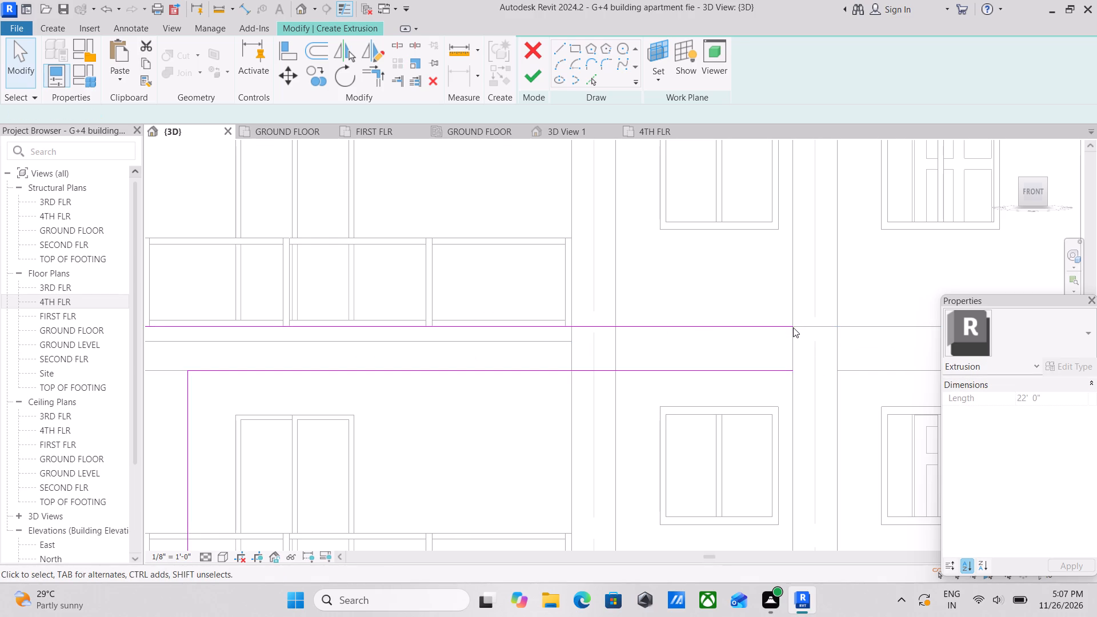
Extend the sketch line at the second-highest balcony's base to the far edge of the column beyond the adjacent window.
scroll(793, 327, down, 4)
scroll(624, 454, down, 2)
middle_drag(624, 454, 612, 376)
scroll(739, 520, up, 1)
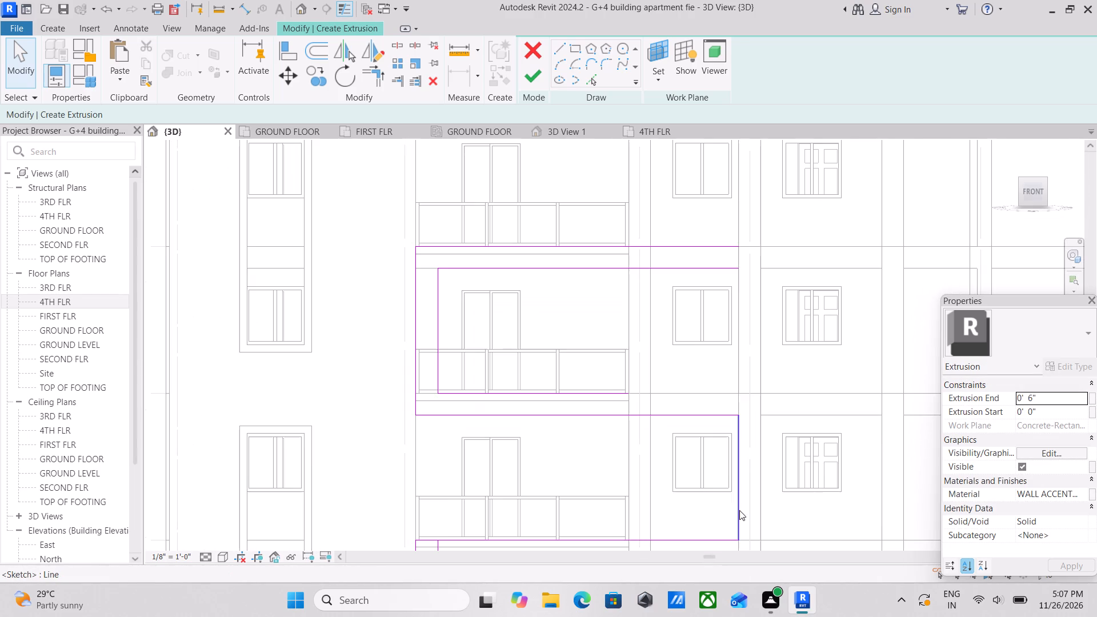
scroll(759, 443, up, 3)
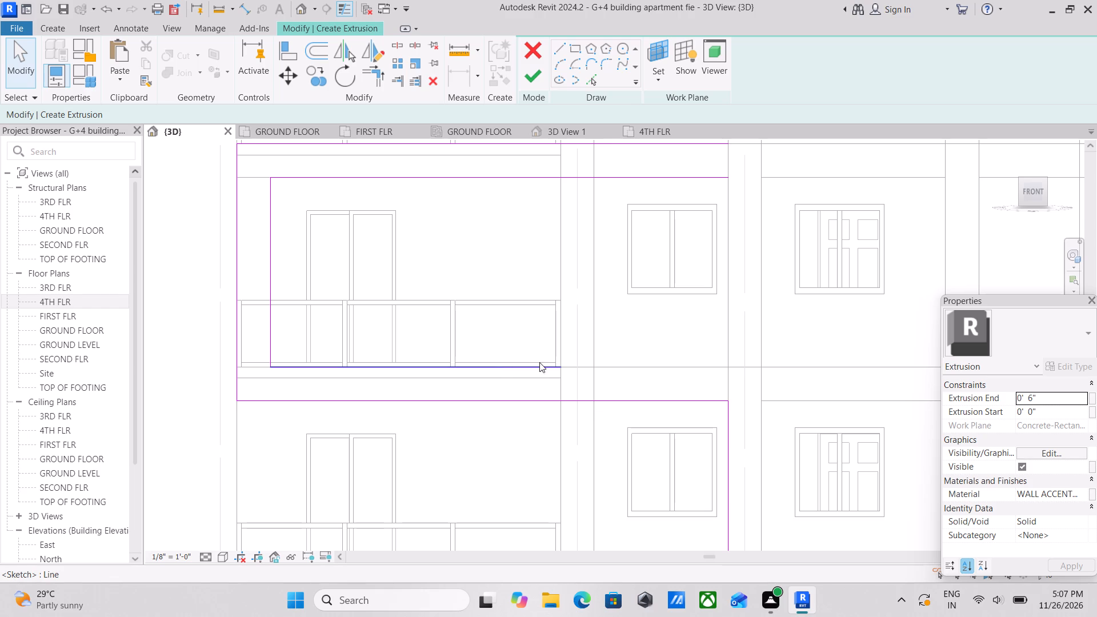
click(542, 366)
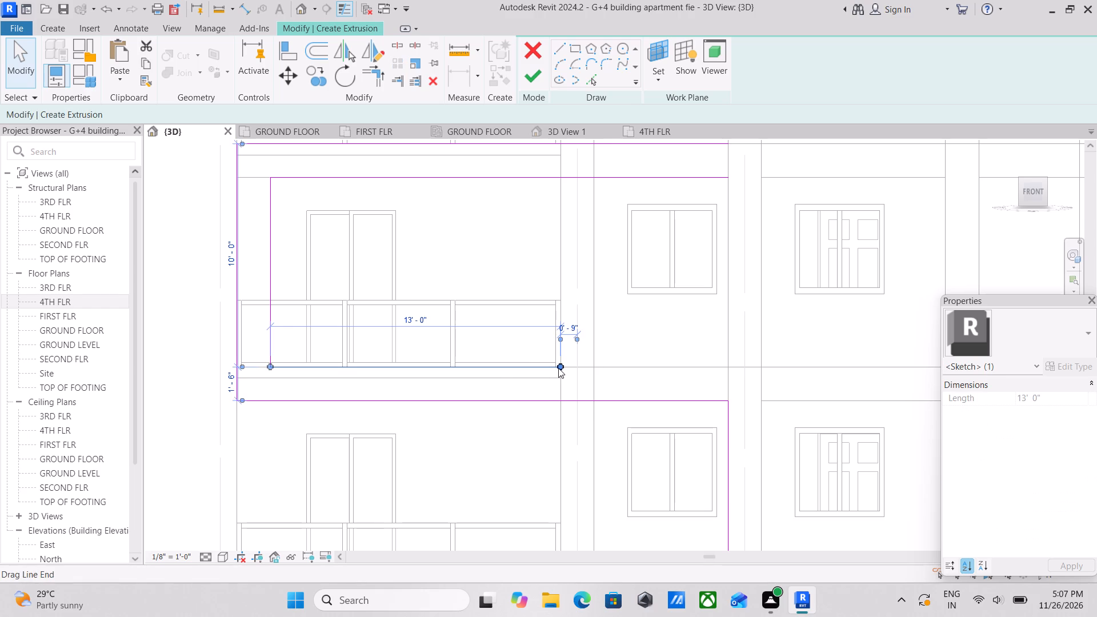
drag(558, 366, 747, 366)
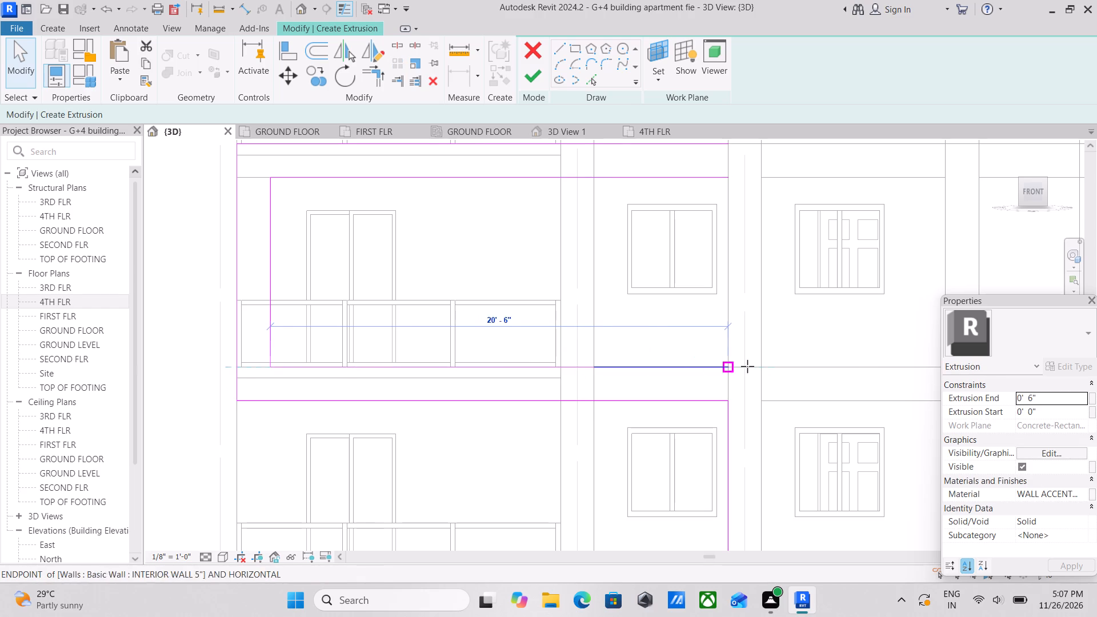
drag(747, 366, 759, 368)
scroll(753, 378, up, 10)
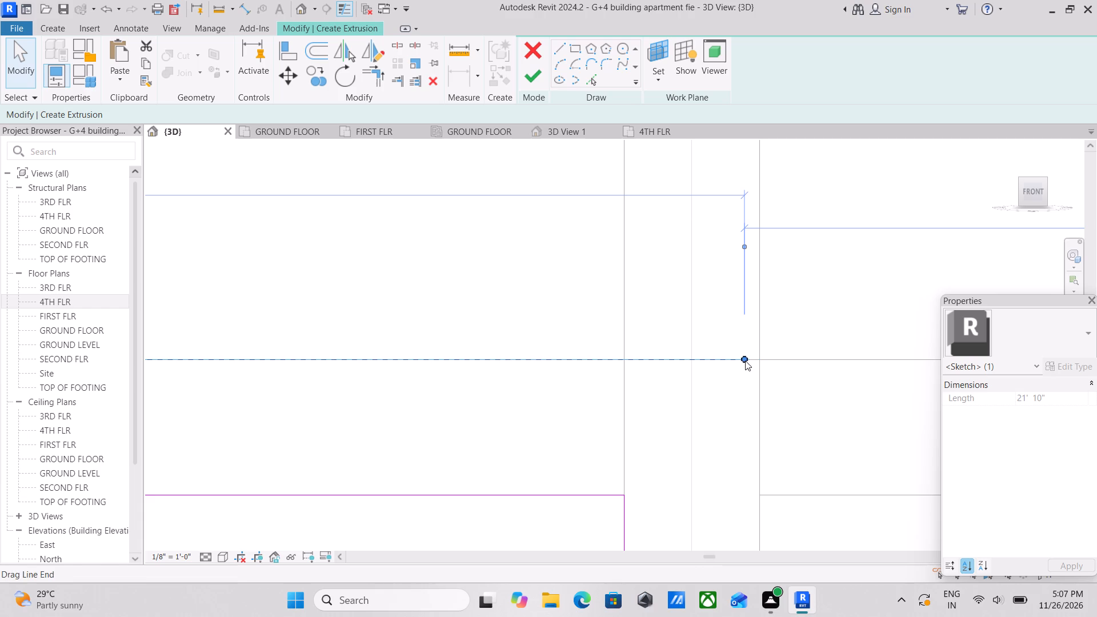
drag(739, 359, 760, 358)
scroll(760, 358, down, 2)
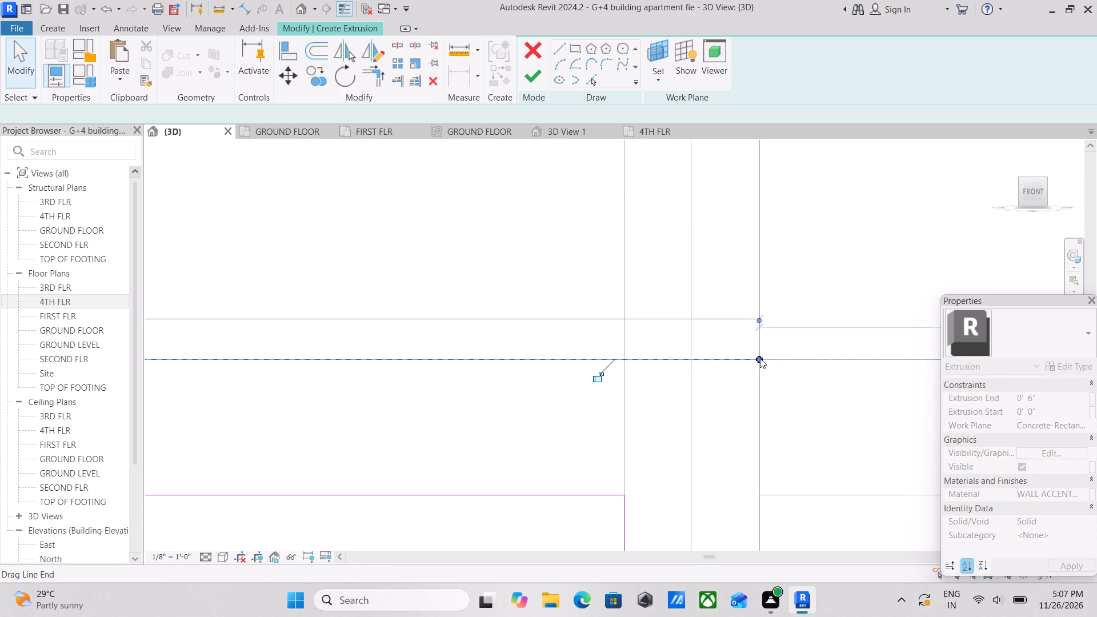
scroll(760, 358, down, 7)
key(Escape)
Using Pick Lines with a 1'-6" offset, add a vertical line at the column's far edge, outside the outline's vertical beside the third-highest balcony's window.
scroll(759, 358, down, 3)
scroll(754, 425, down, 2)
middle_drag(754, 426, 750, 363)
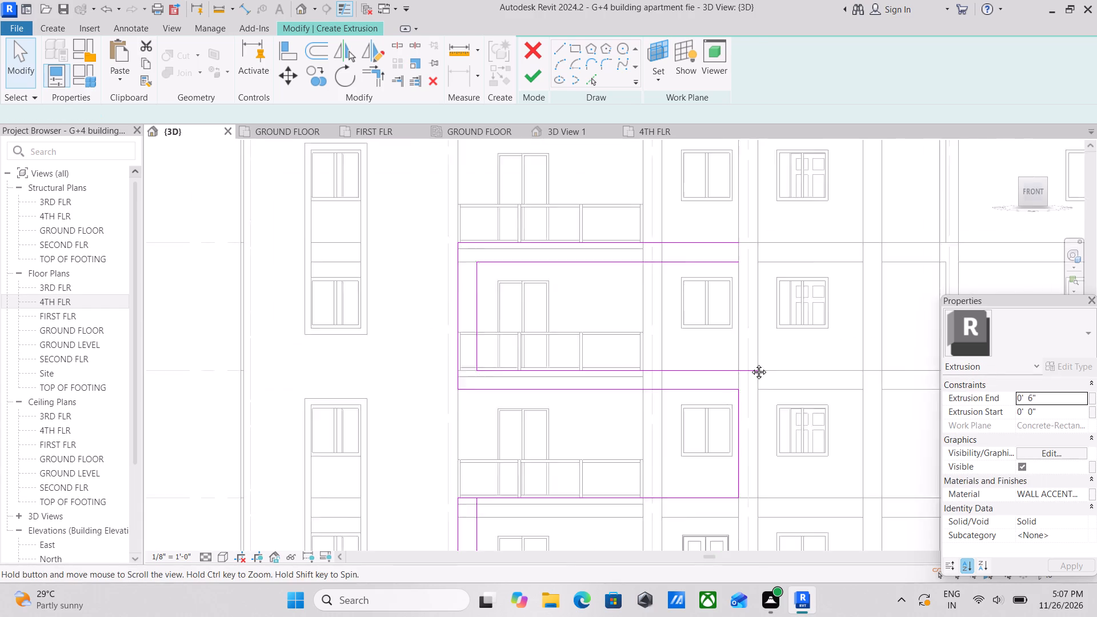
middle_drag(750, 363, 750, 356)
scroll(671, 468, up, 2)
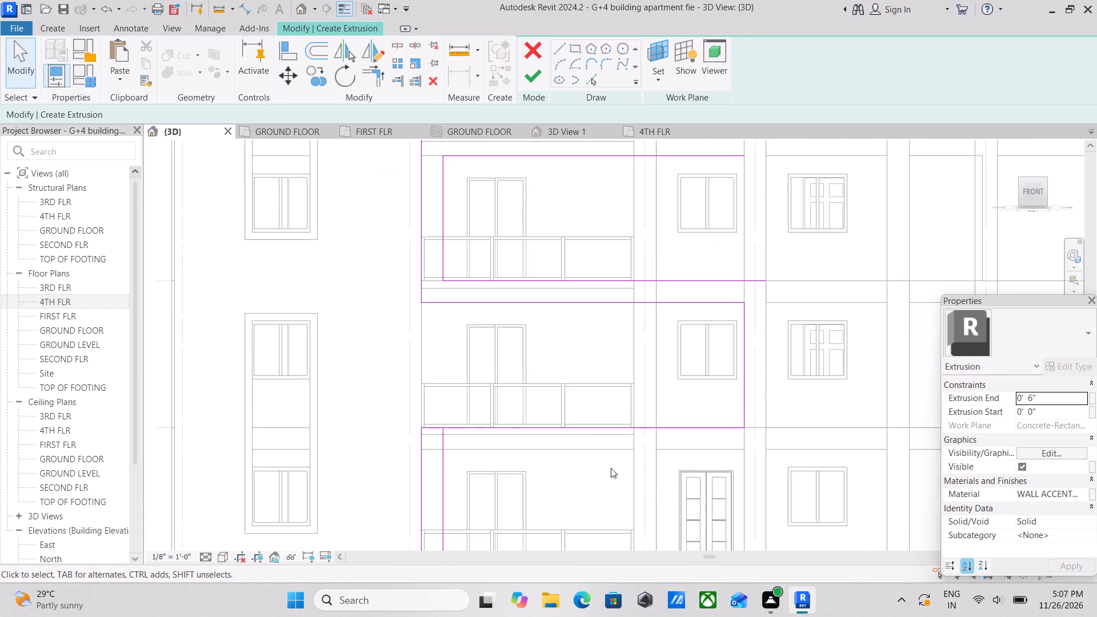
scroll(568, 466, down, 1)
middle_drag(564, 464, 529, 444)
scroll(711, 356, up, 1)
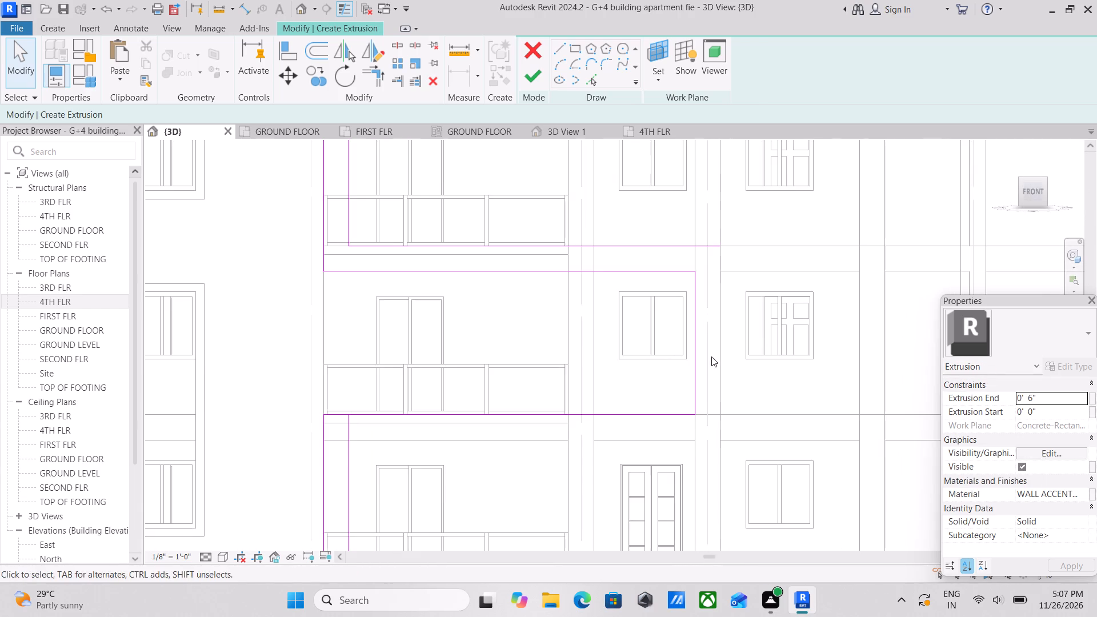
middle_drag(711, 356, 708, 410)
scroll(694, 368, up, 2)
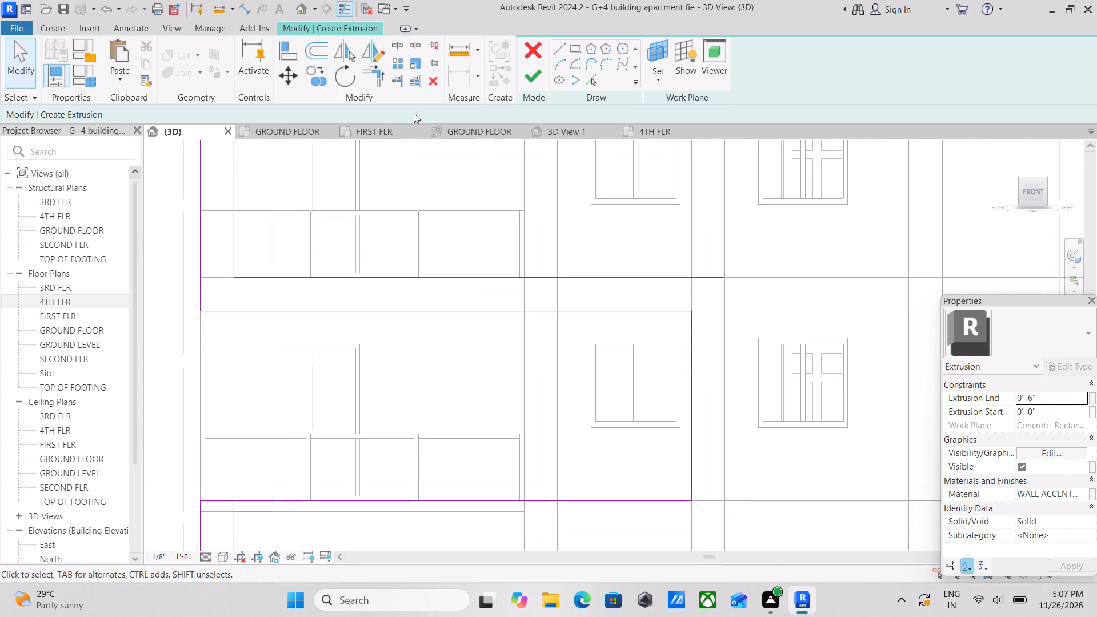
click(594, 79)
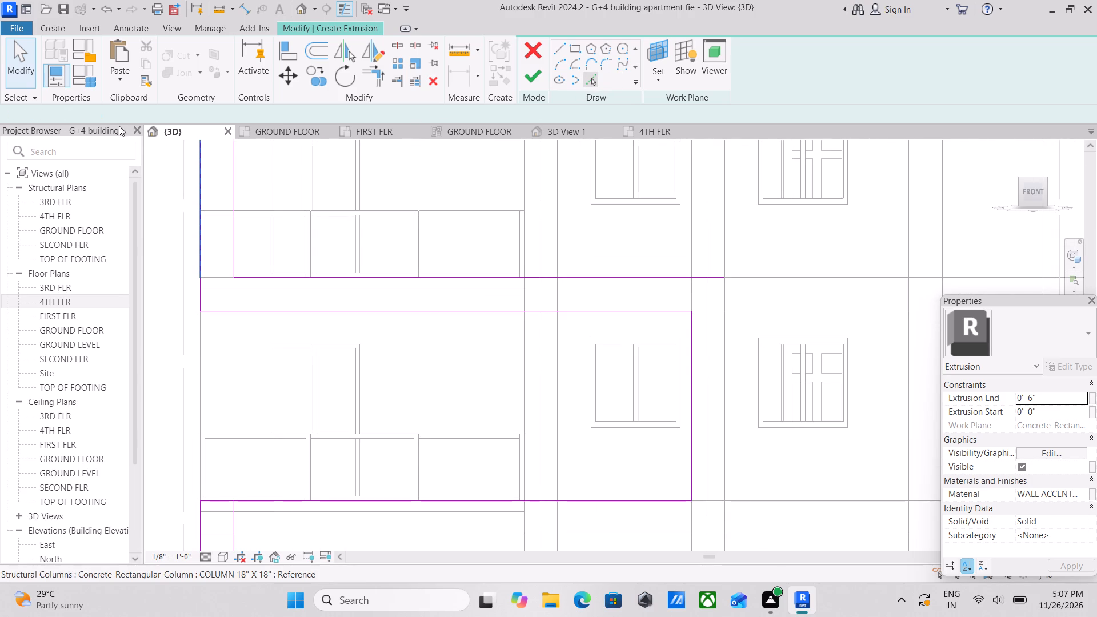
drag(197, 111, 123, 125)
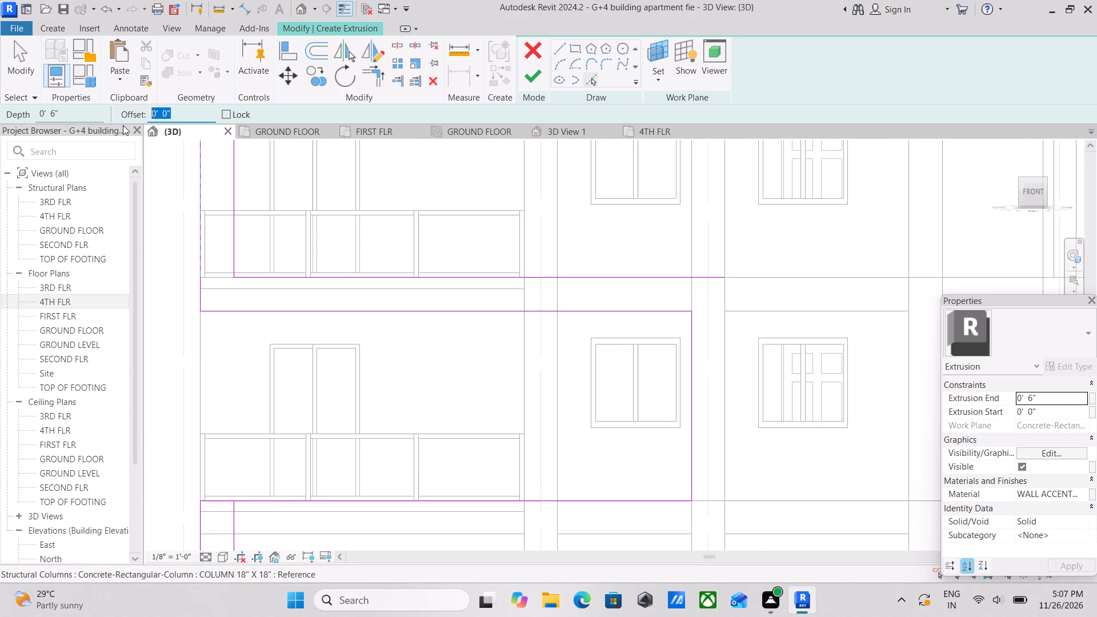
text(1')
key(6)
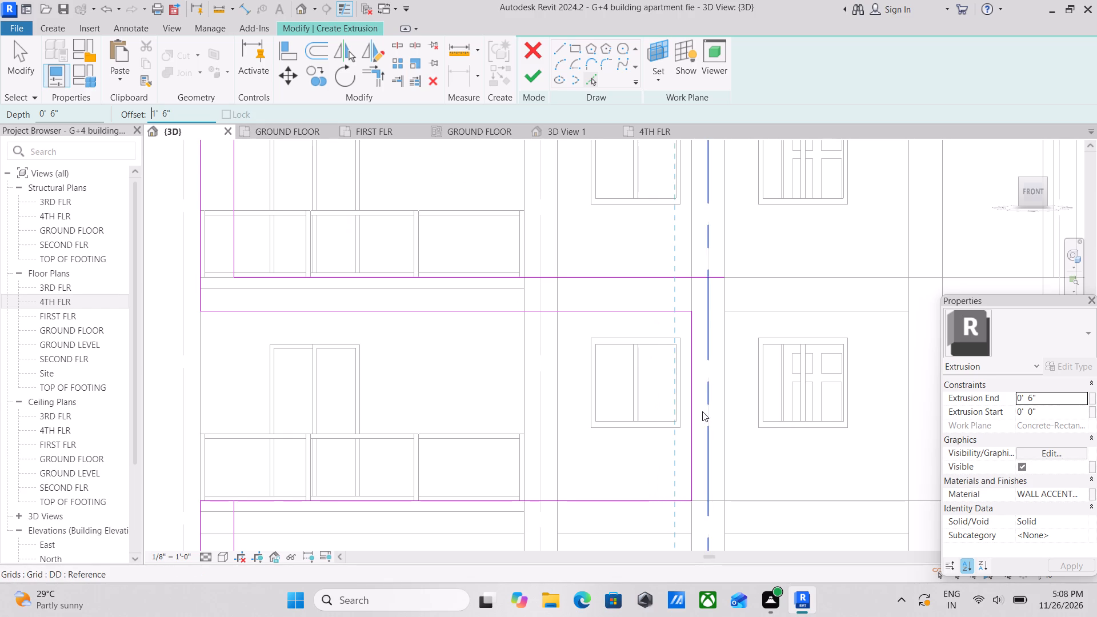
scroll(737, 400, up, 4)
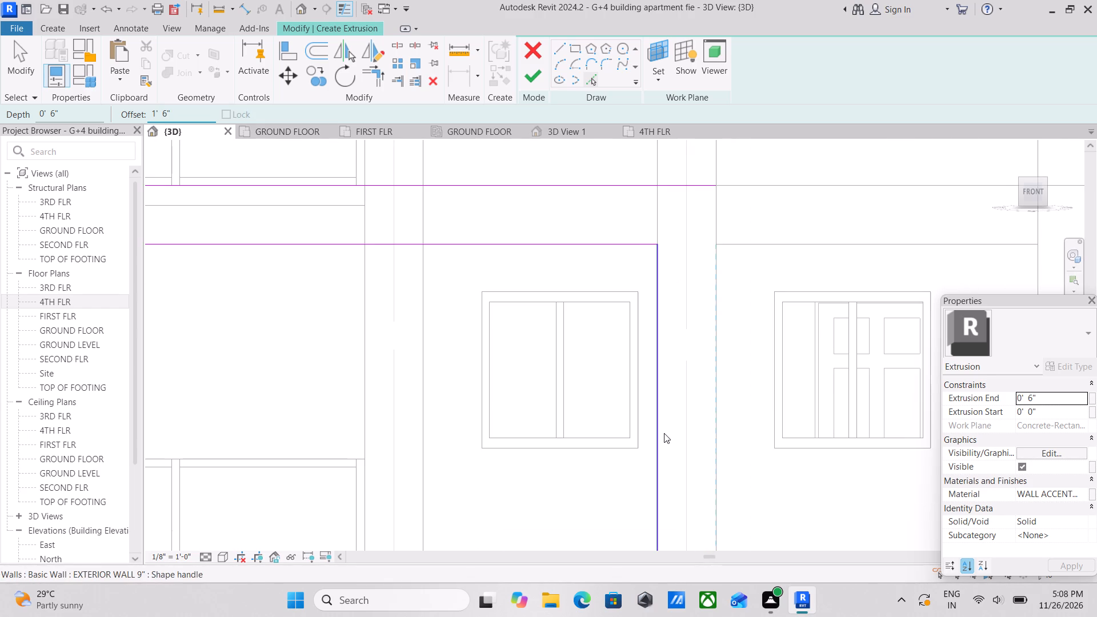
click(662, 433)
scroll(662, 433, down, 2)
middle_drag(662, 433, 658, 252)
key(Escape)
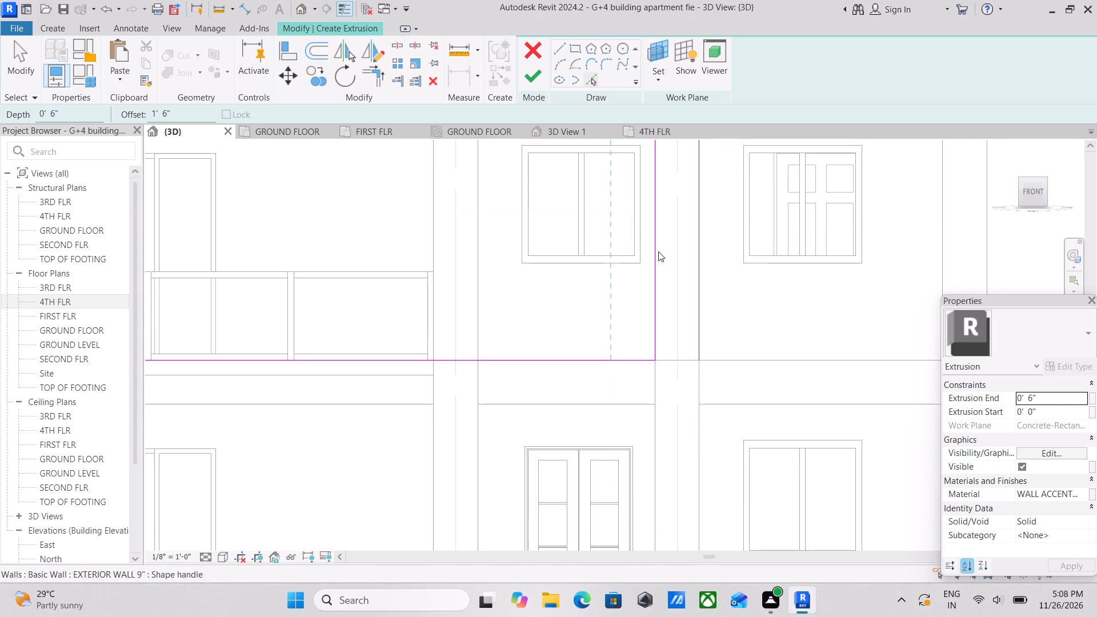
key(Escape)
scroll(711, 271, down, 1)
middle_drag(711, 271, 712, 415)
key(Escape)
key(Escape)
Extend the new outer vertical line upward to 10'-0" so it meets the horizontal line at the second-highest balcony's base.
middle_drag(713, 239, 720, 392)
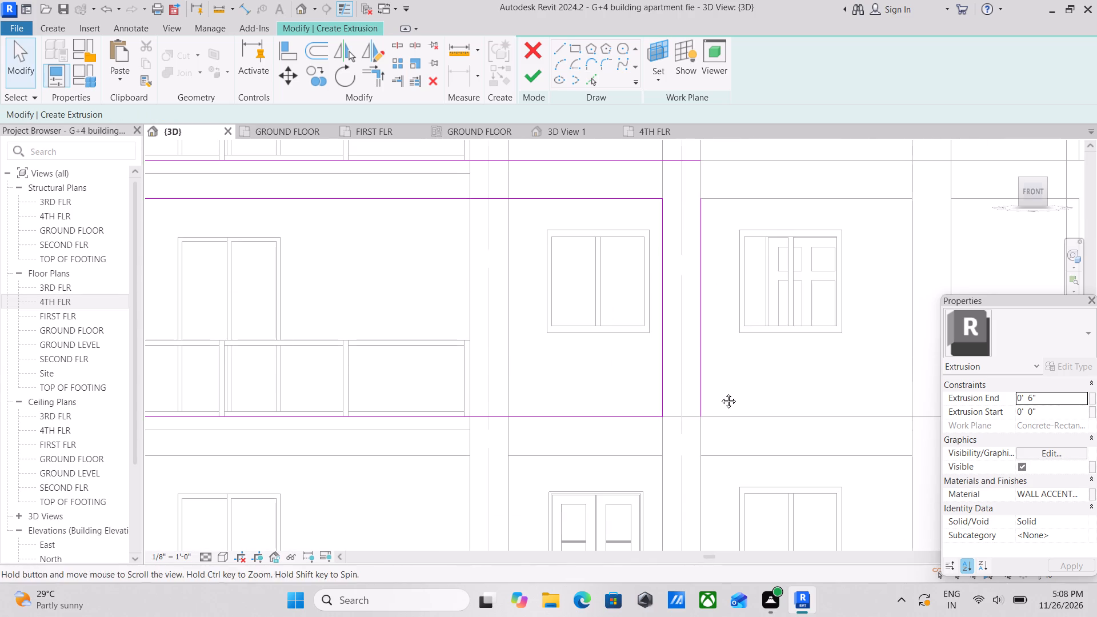
middle_drag(720, 392, 720, 403)
scroll(720, 403, up, 1)
key(Escape)
scroll(716, 391, up, 3)
key(Escape)
scroll(707, 351, up, 2)
key(Escape)
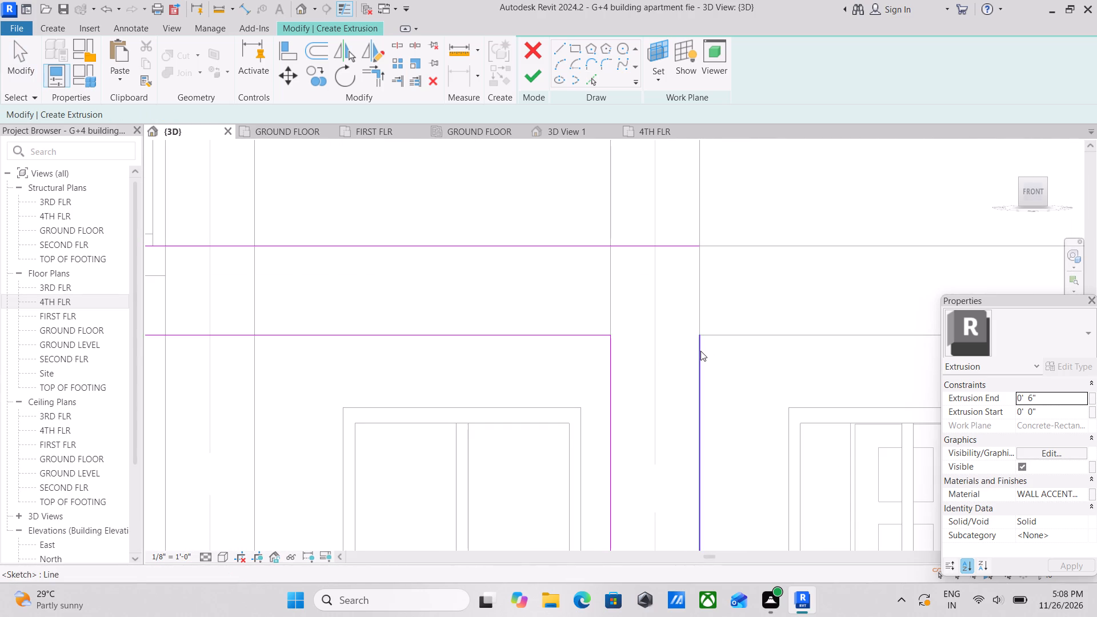
key(Escape)
click(699, 351)
drag(702, 336, 701, 336)
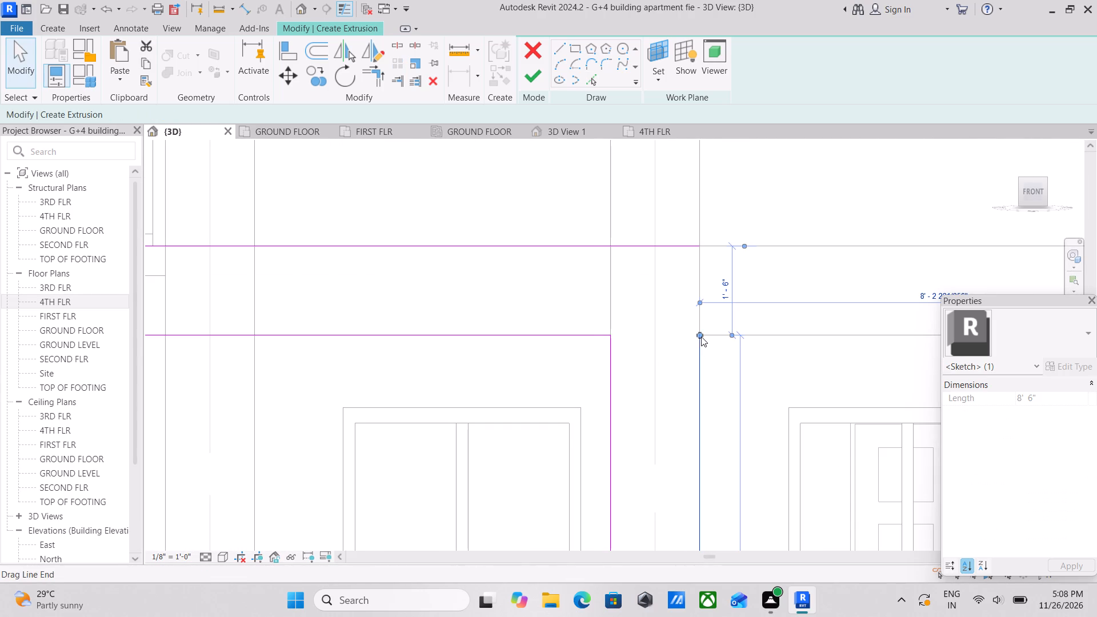
drag(701, 336, 700, 249)
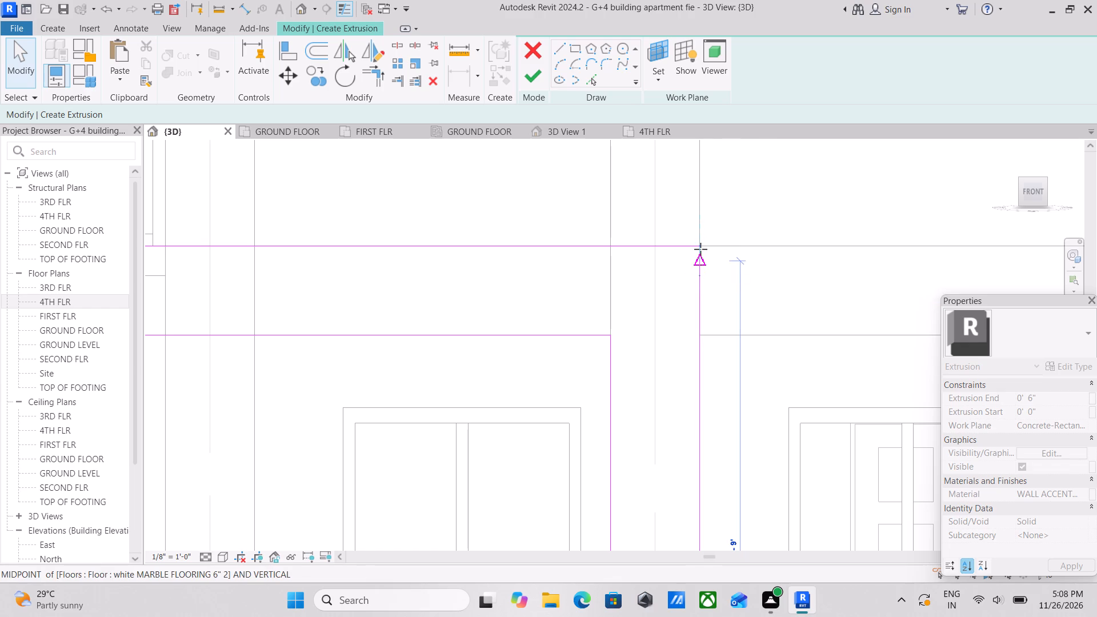
drag(700, 249, 700, 245)
scroll(700, 245, down, 2)
key(Escape)
key(Escape)
scroll(595, 375, down, 2)
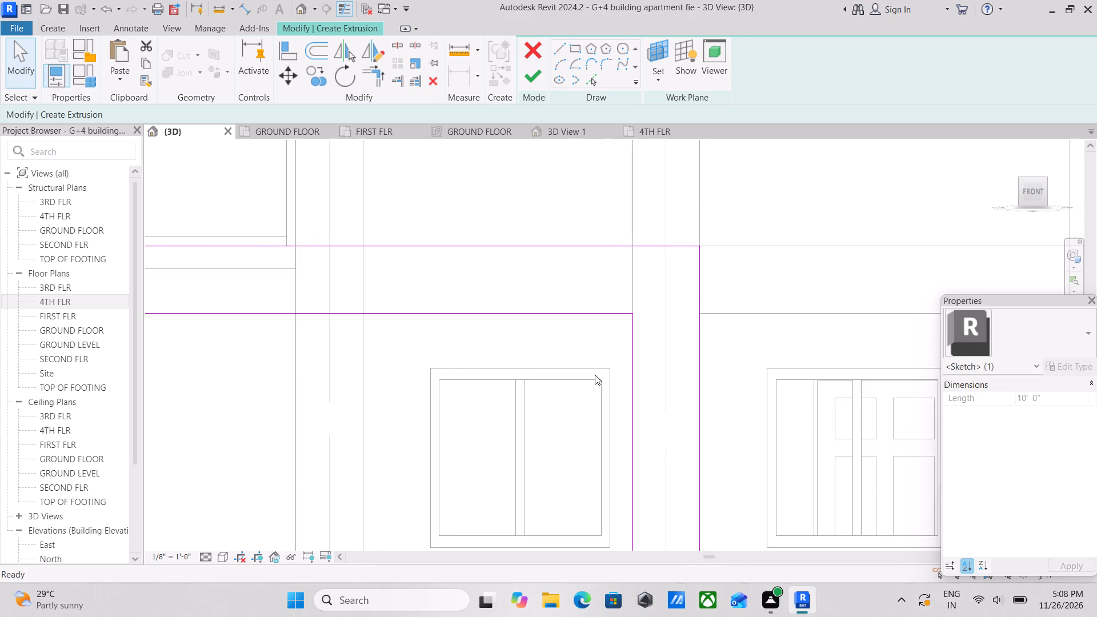
Using Pick Lines with a 1'-6" offset, add a horizontal line below the third-highest balcony's base level, above the double door beside the lowest balcony.
scroll(595, 375, down, 1)
middle_drag(595, 375, 638, 240)
scroll(602, 443, down, 1)
middle_drag(602, 443, 624, 340)
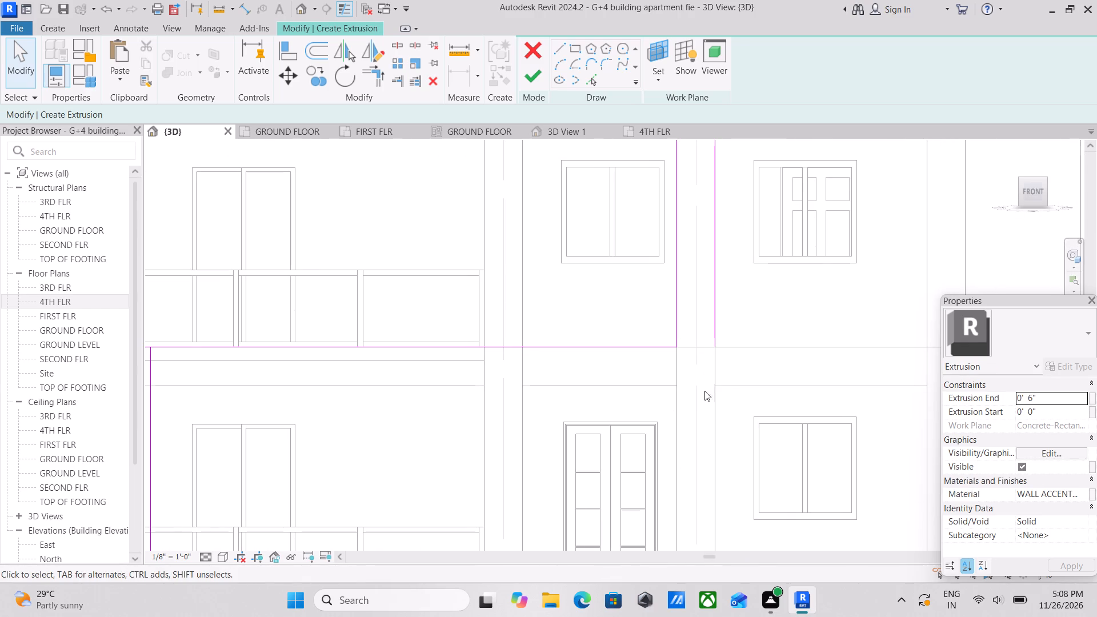
middle_drag(543, 399, 681, 411)
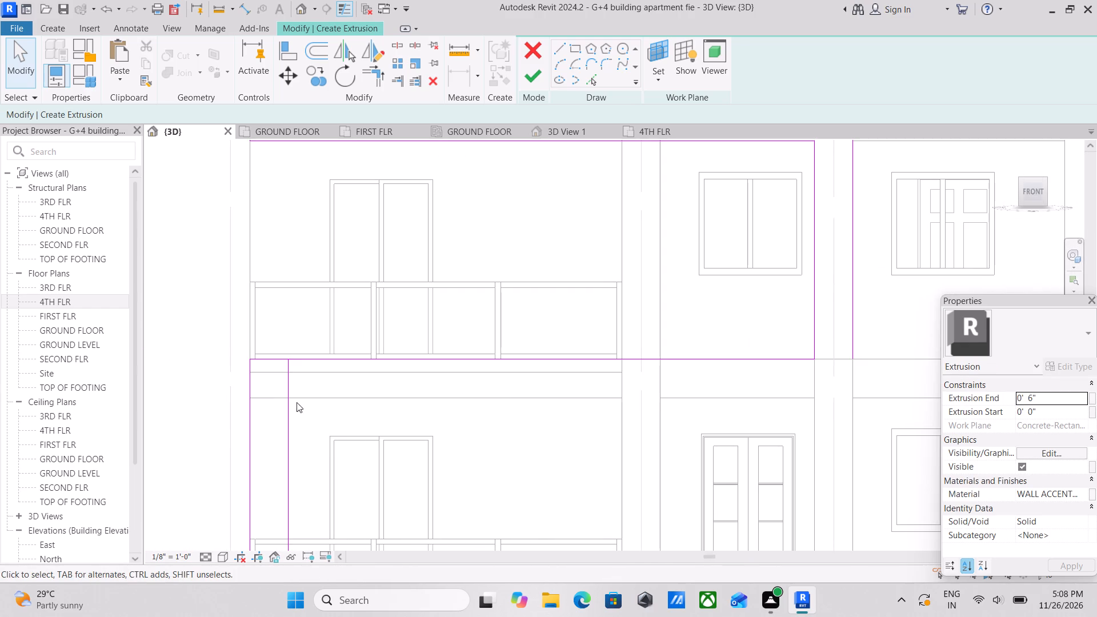
middle_drag(542, 391, 490, 403)
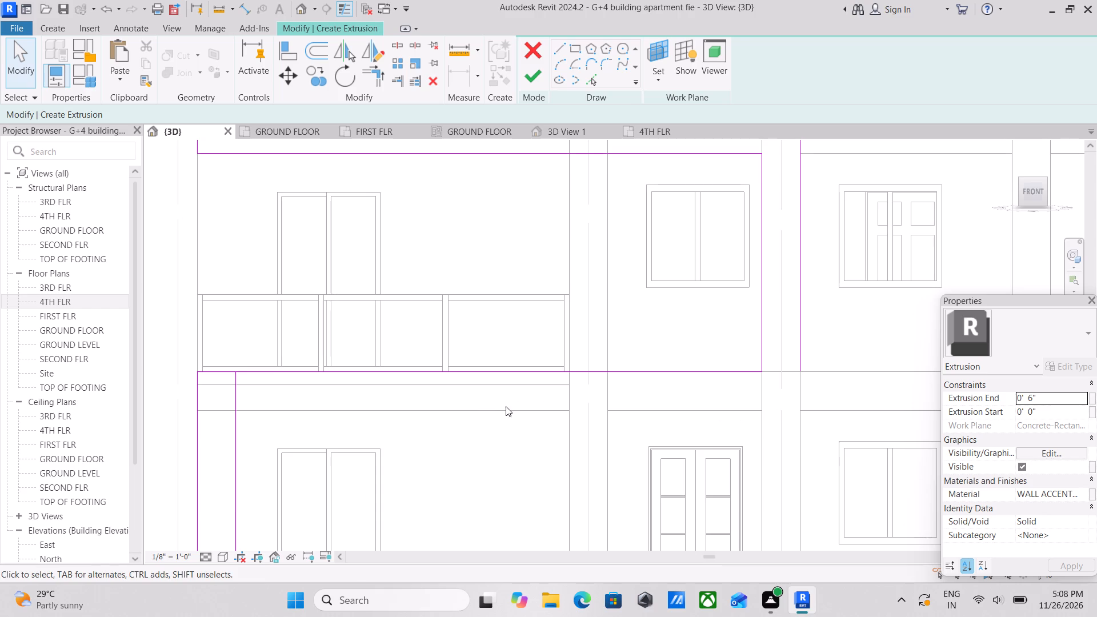
middle_drag(506, 406, 603, 418)
click(596, 83)
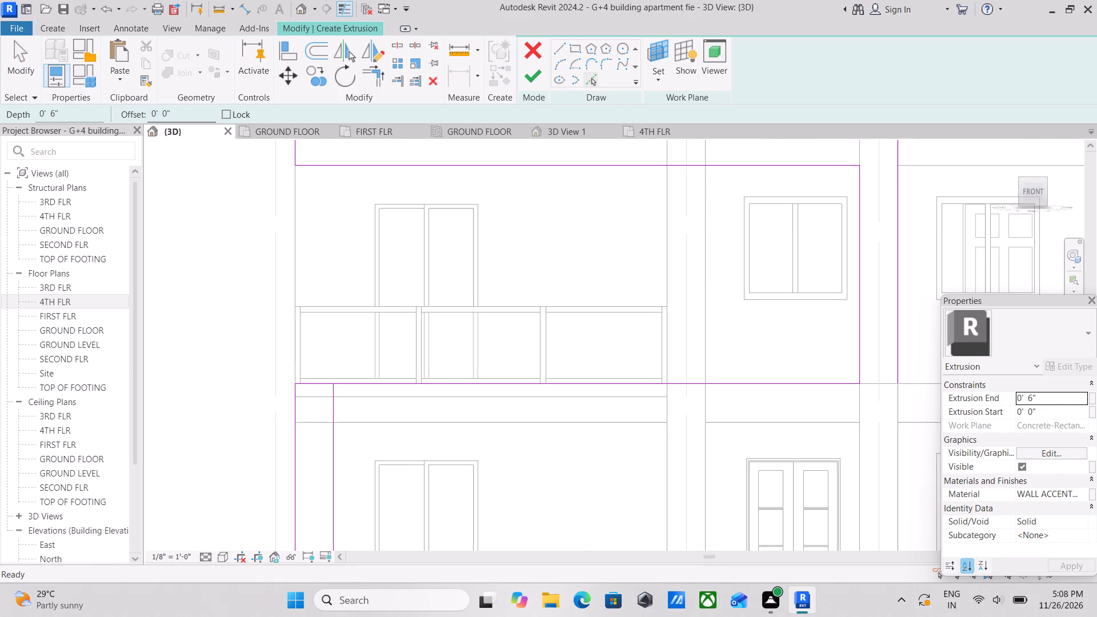
drag(184, 118, 115, 126)
text(1')
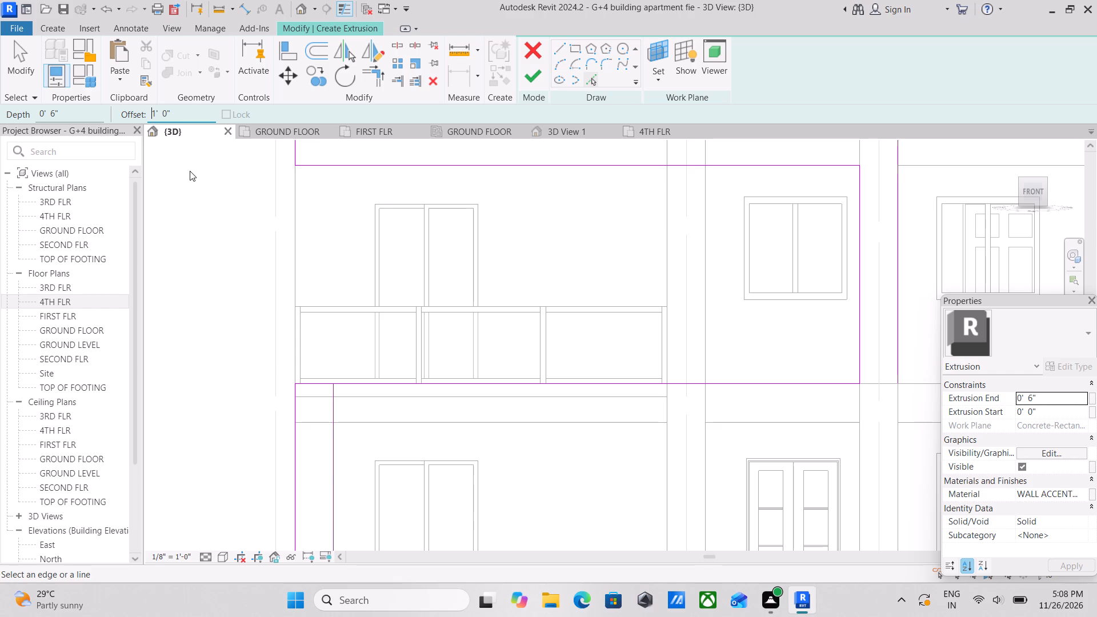
key(6)
key(shift+quotedbl)
key(Return)
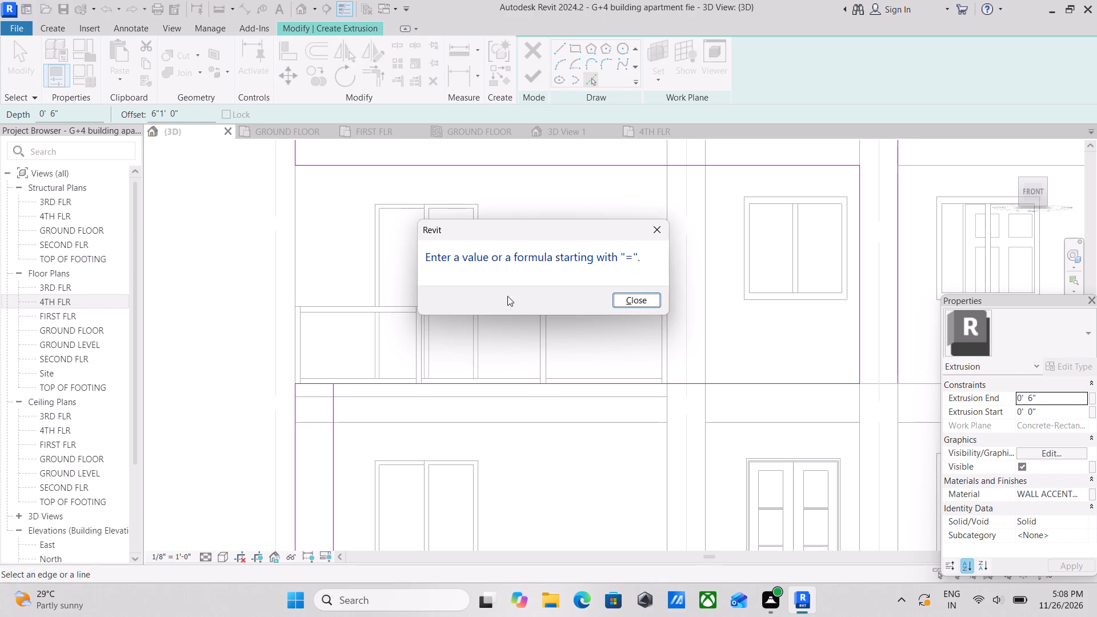
click(633, 297)
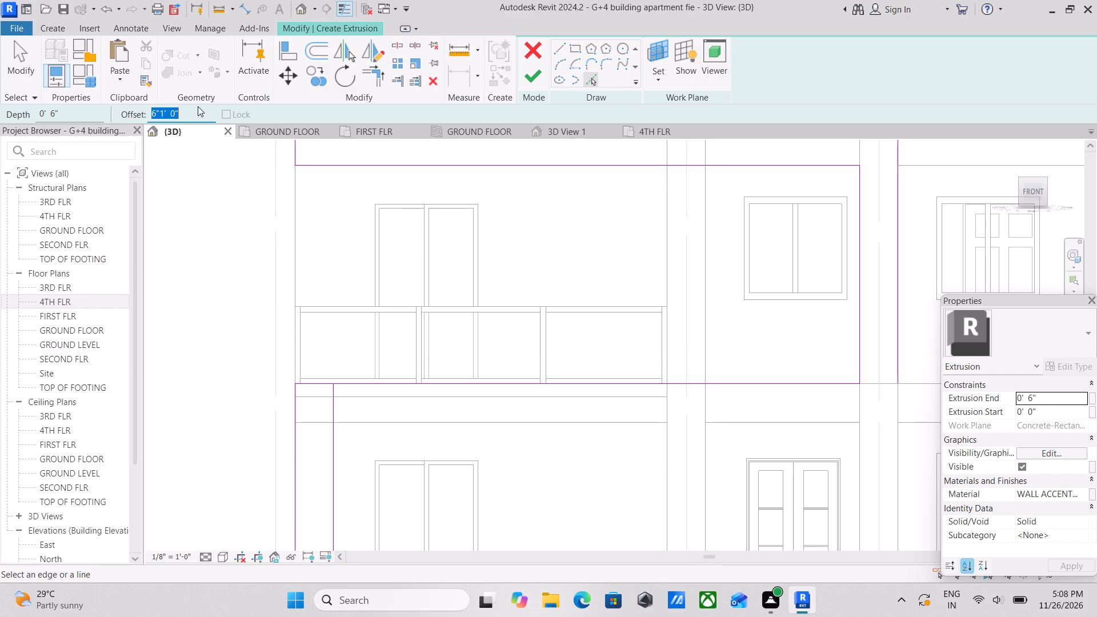
click(198, 106)
drag(188, 118, 128, 119)
text(1')
key(6)
key(shift+quotedbl)
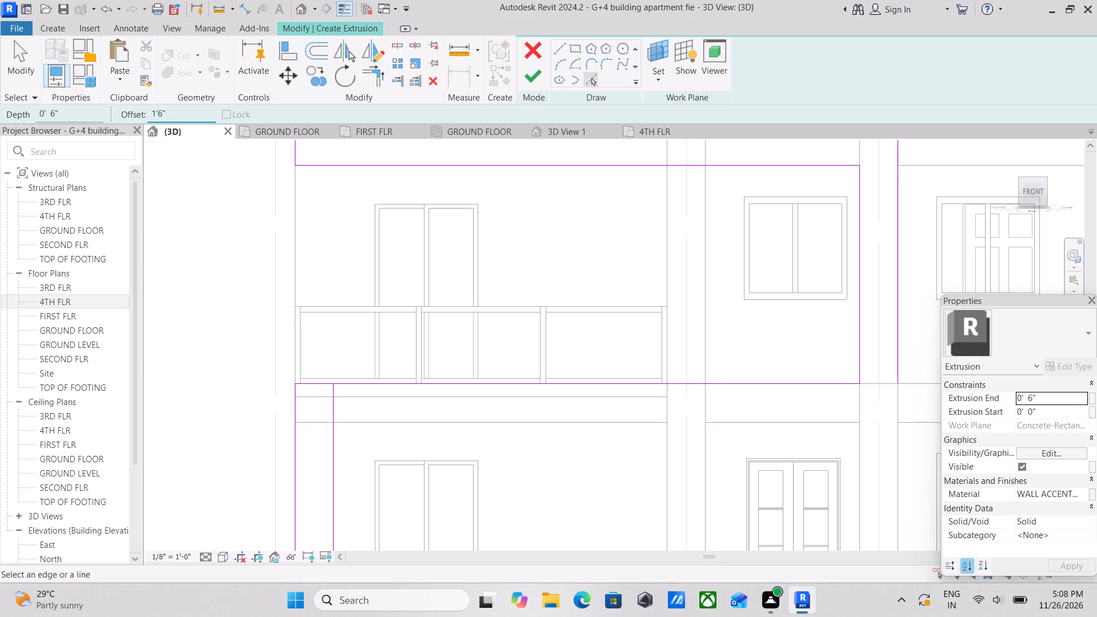
key(Return)
scroll(239, 339, down, 2)
scroll(454, 308, down, 1)
scroll(551, 354, down, 3)
middle_drag(546, 418, 547, 381)
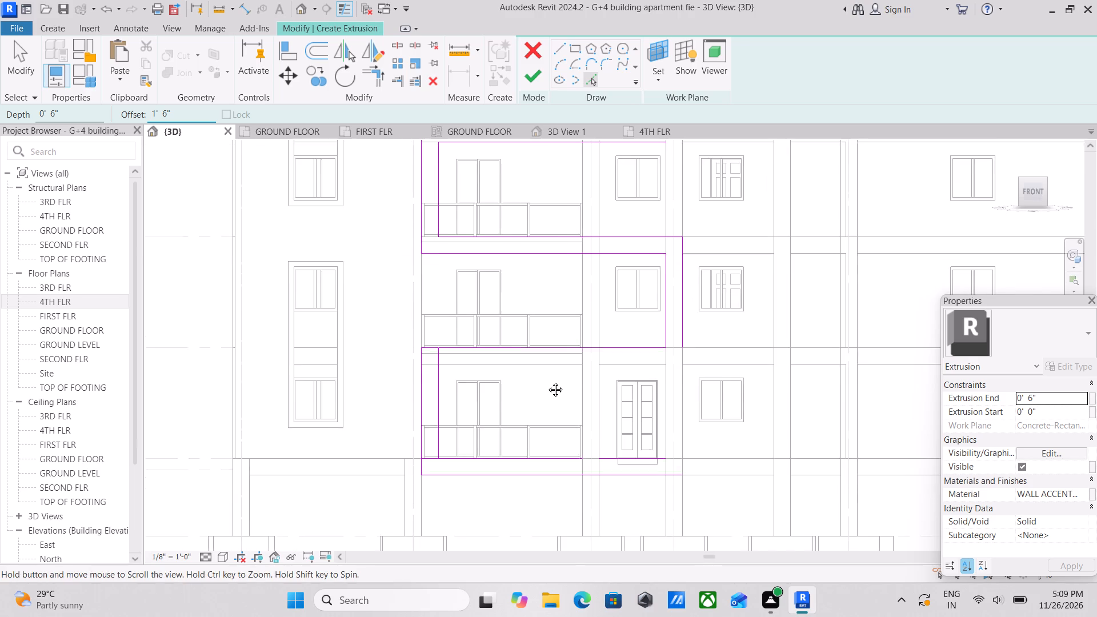
middle_drag(547, 381, 547, 370)
scroll(616, 453, up, 3)
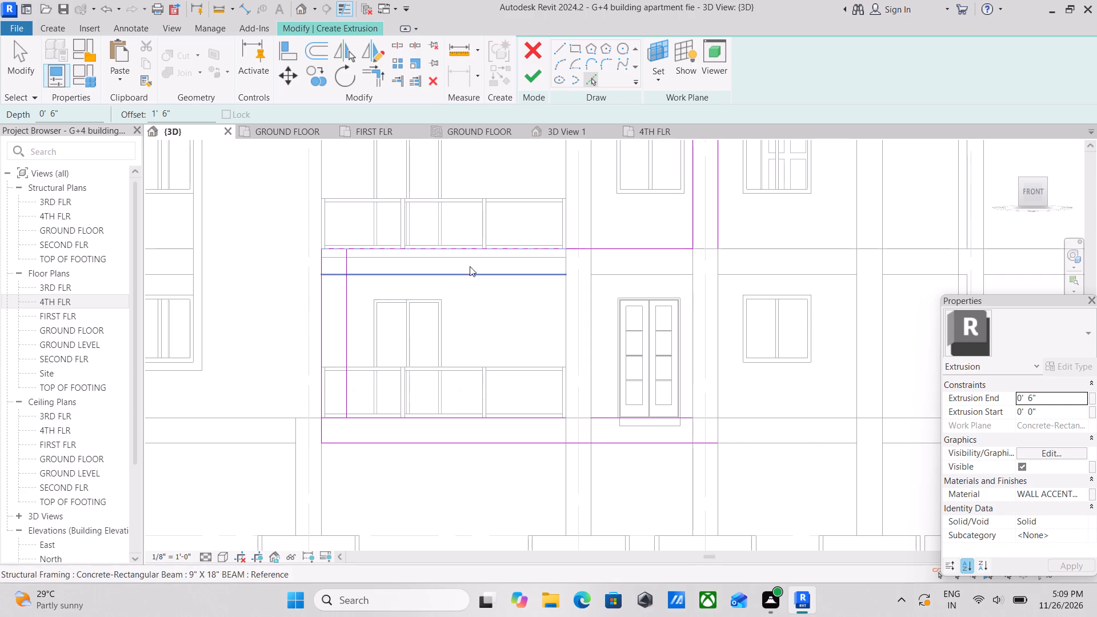
scroll(525, 242, up, 3)
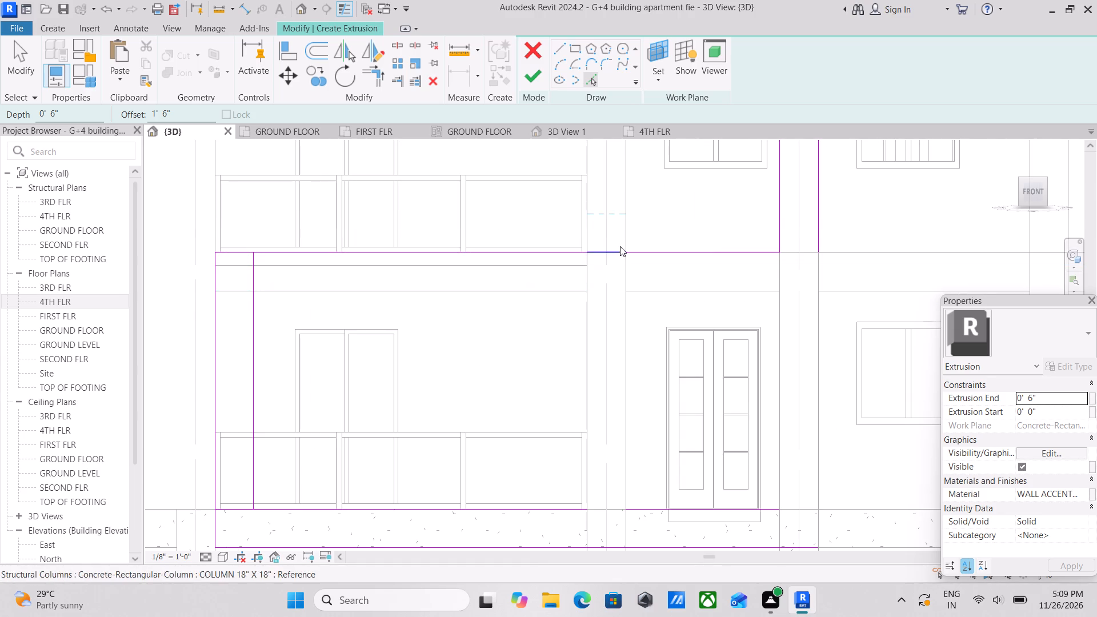
click(675, 254)
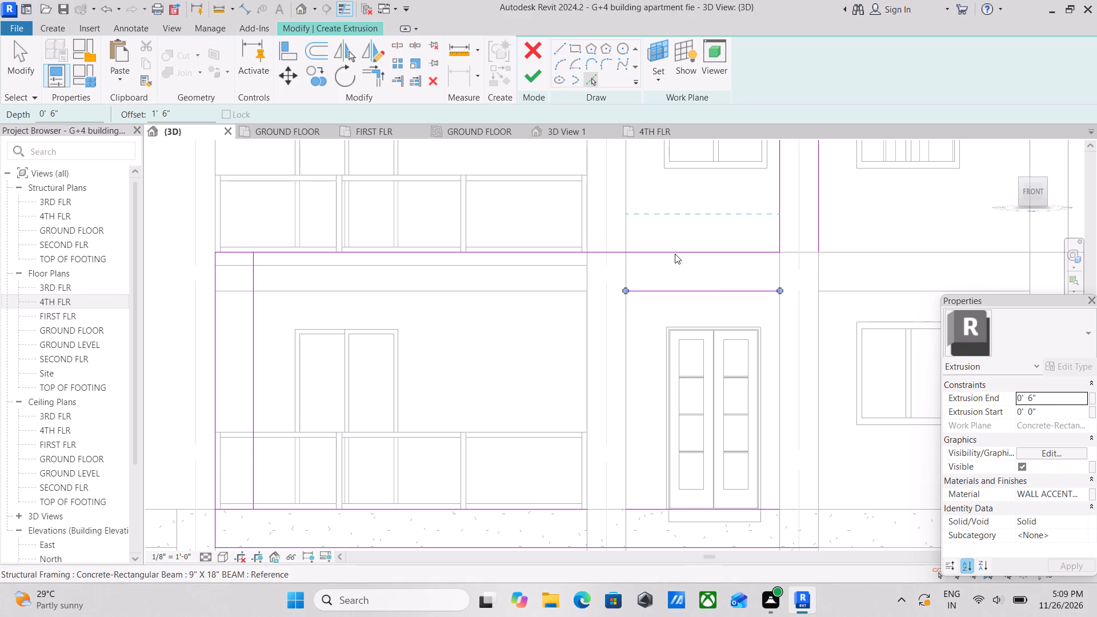
key(Escape)
key(Escape)
scroll(627, 292, up, 2)
key(Escape)
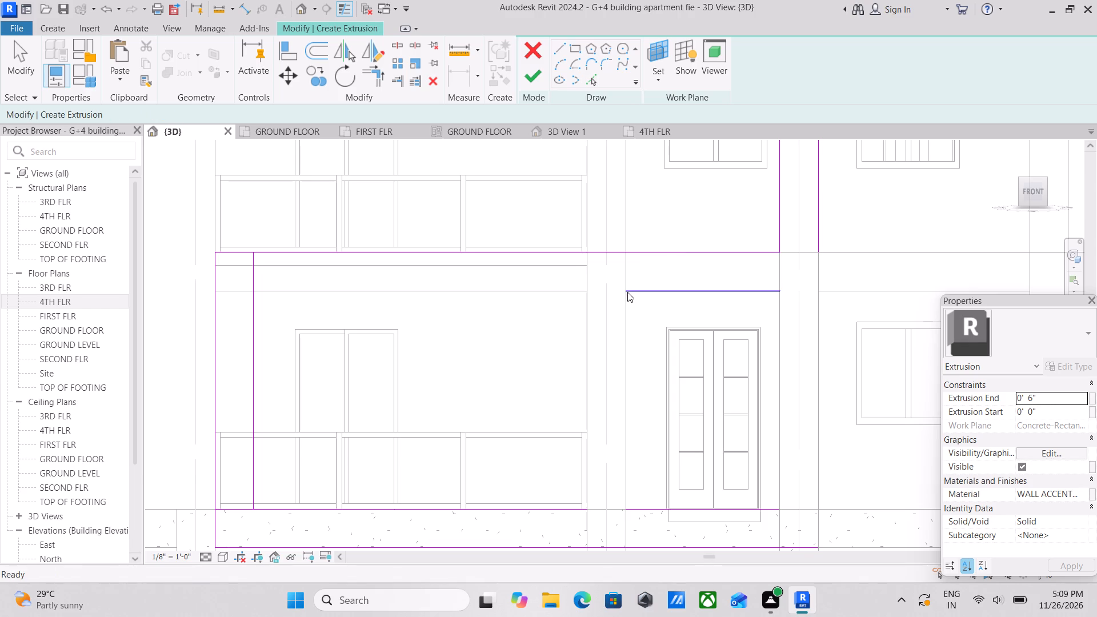
key(Escape)
Extend the new horizontal line across the lowest balcony to the inner vertical sketch line, making it 20'-6" long.
middle_drag(641, 293, 726, 295)
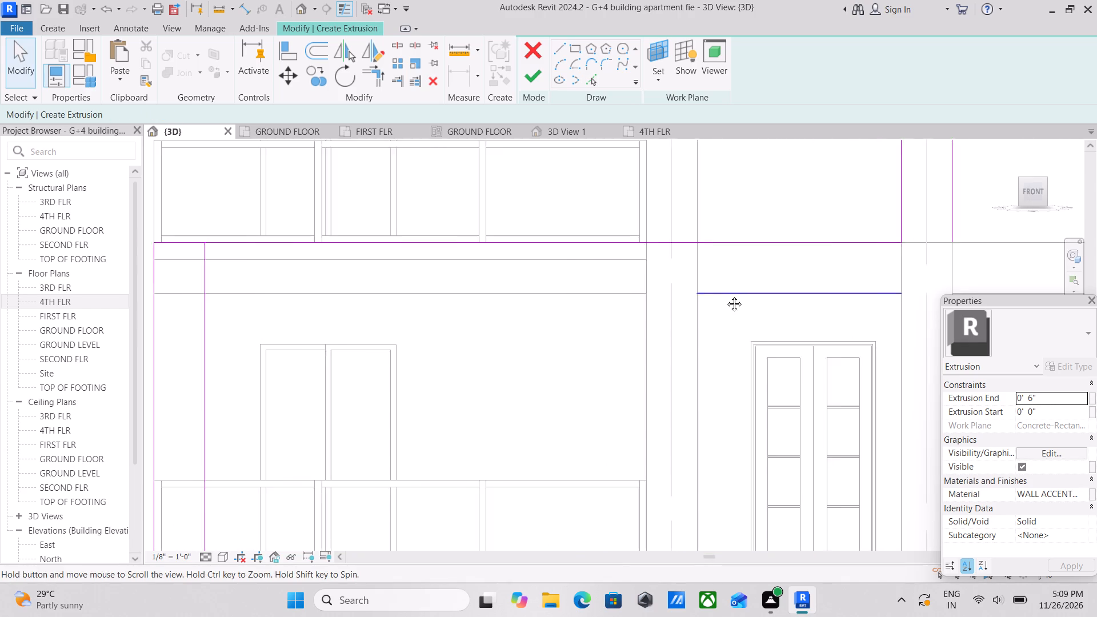
middle_drag(726, 295, 726, 295)
click(718, 291)
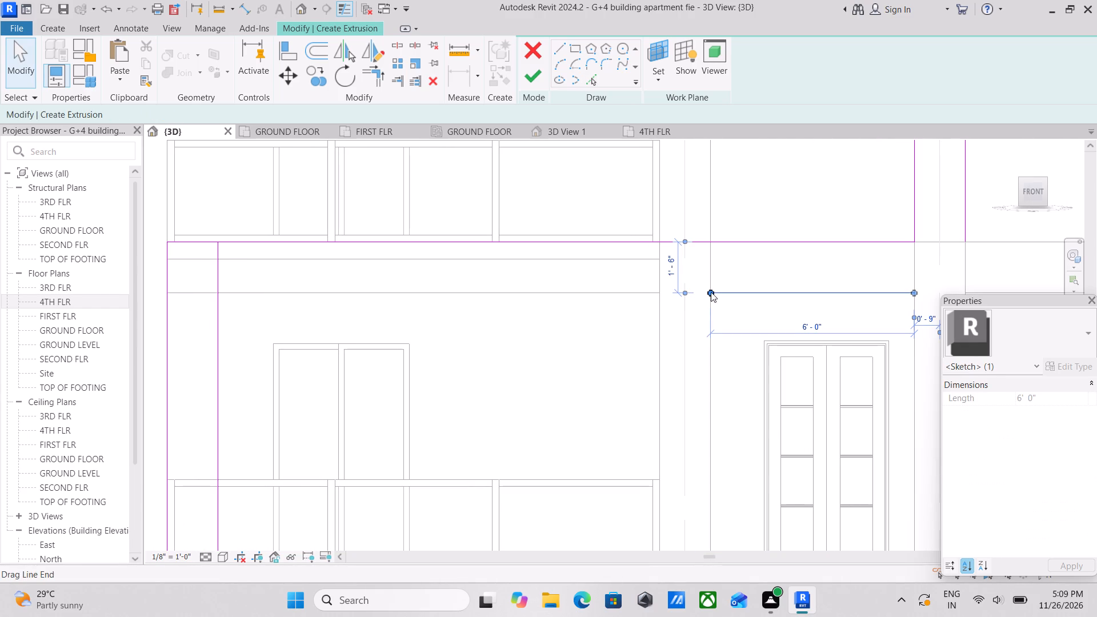
drag(711, 290, 322, 296)
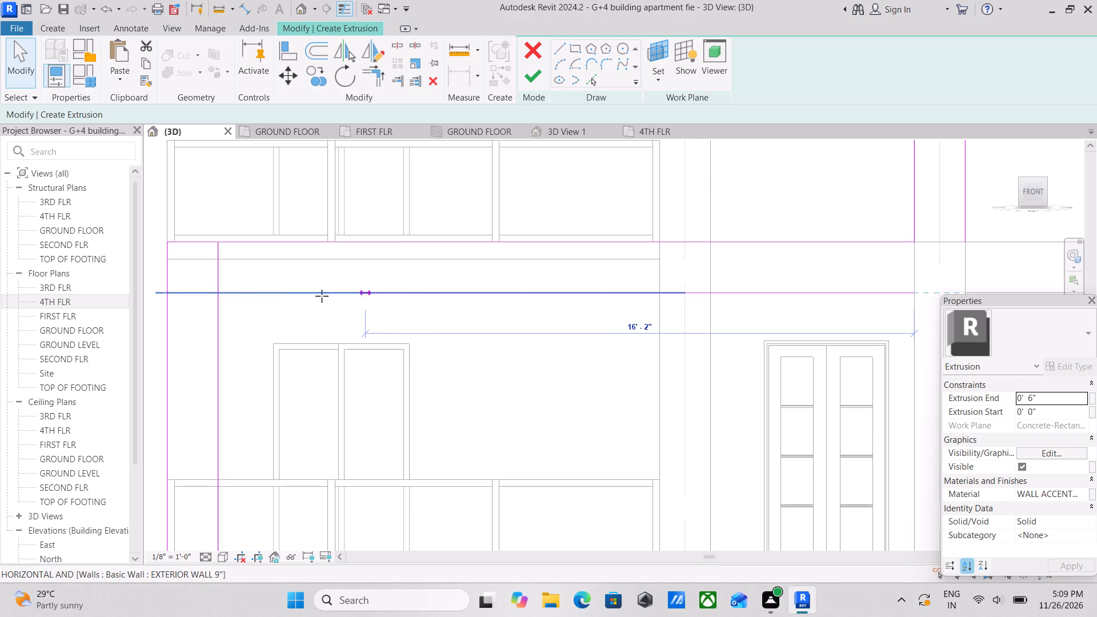
drag(322, 296, 215, 303)
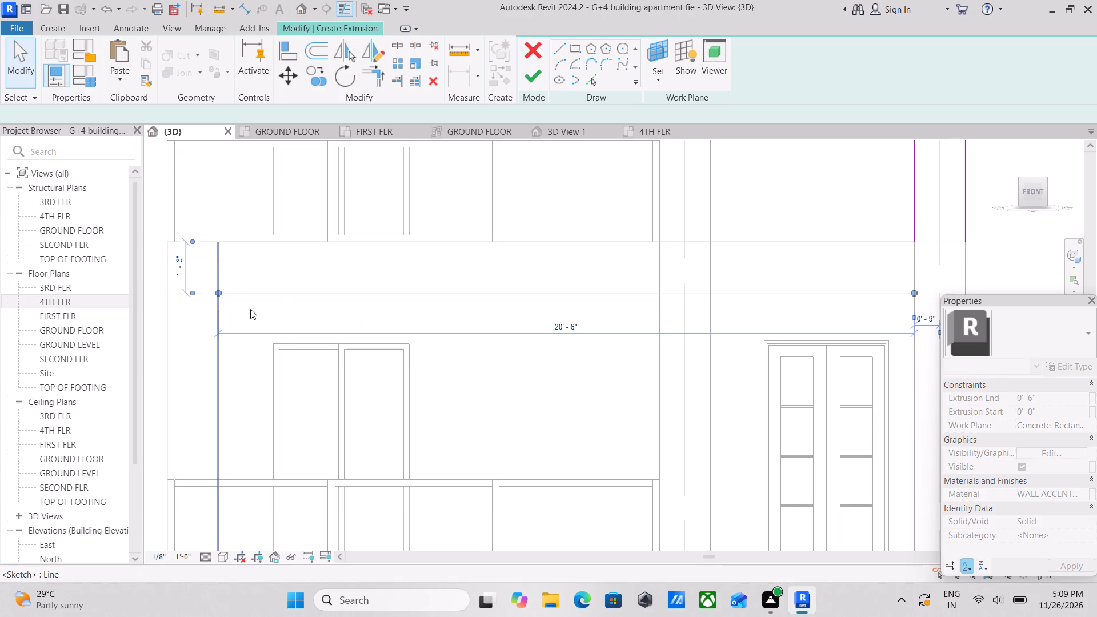
scroll(278, 305, up, 2)
key(Escape)
key(Escape)
Trim the inner vertical line beside the lowest balcony to a corner with the new horizontal line, keeping the part below.
middle_drag(223, 320, 396, 368)
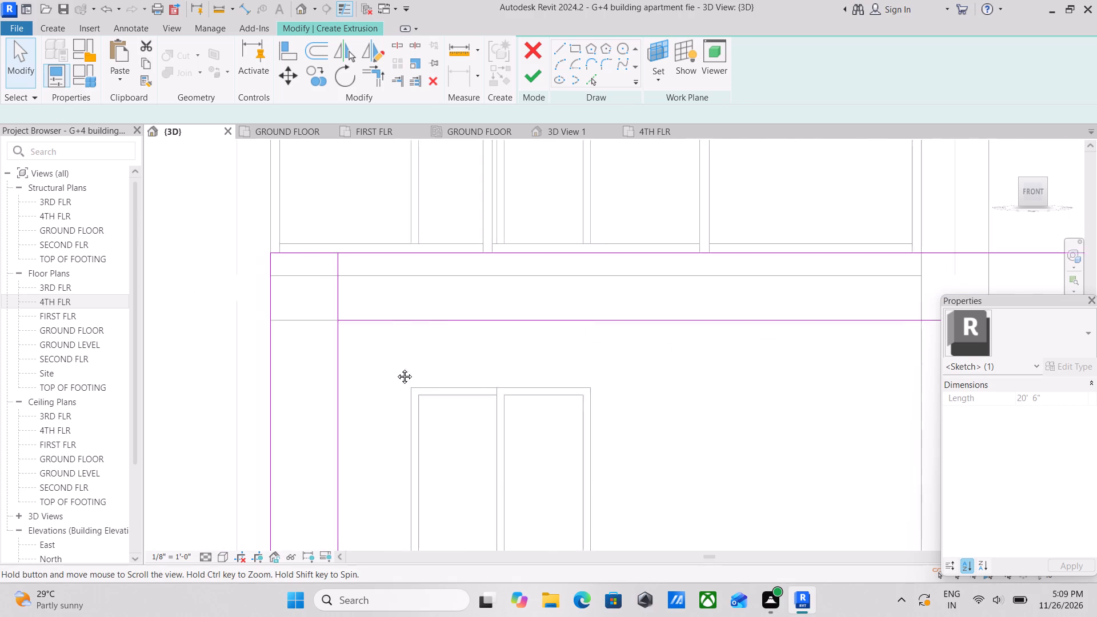
middle_drag(396, 368, 422, 382)
text(TR)
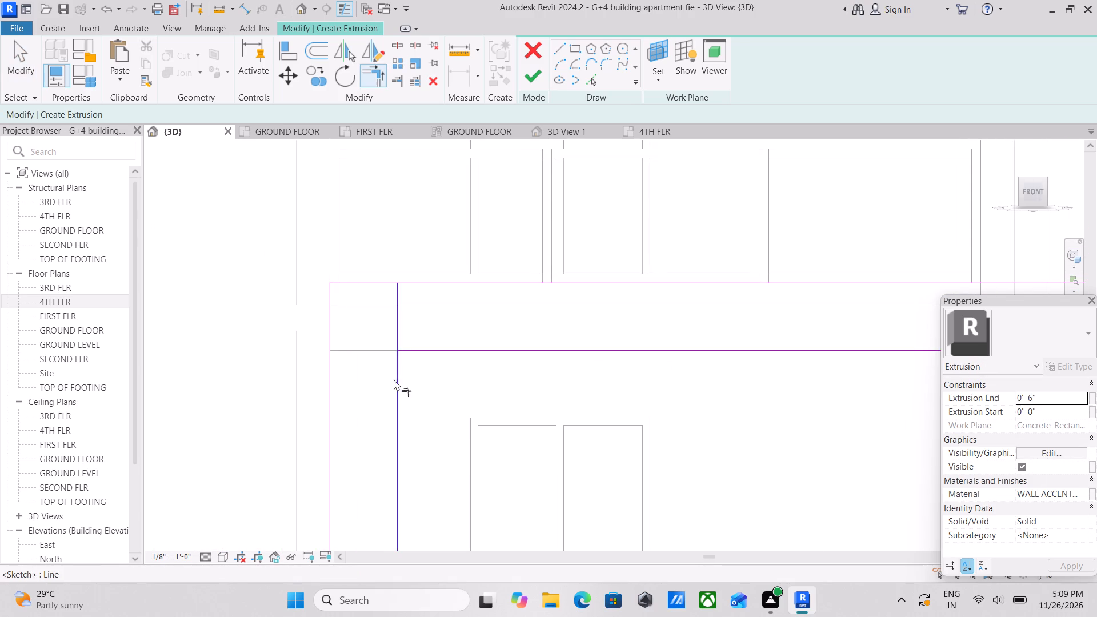
click(397, 380)
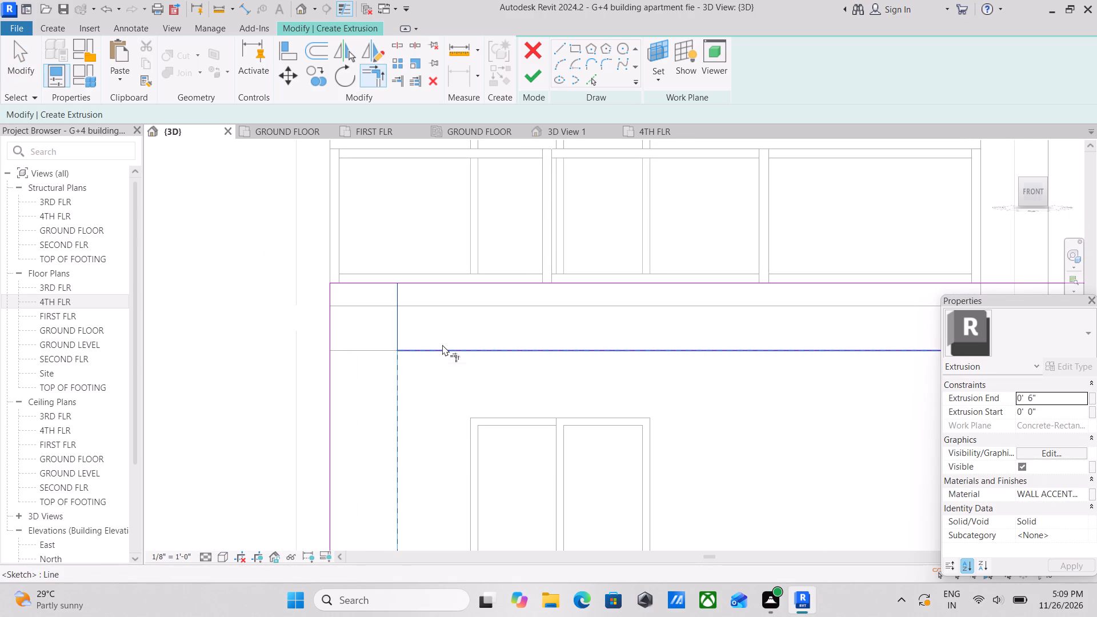
click(442, 344)
Trim/extend the new horizontal line and the outer vertical line at the column's far edge to meet in a corner.
scroll(488, 371, down, 5)
middle_drag(564, 390, 382, 394)
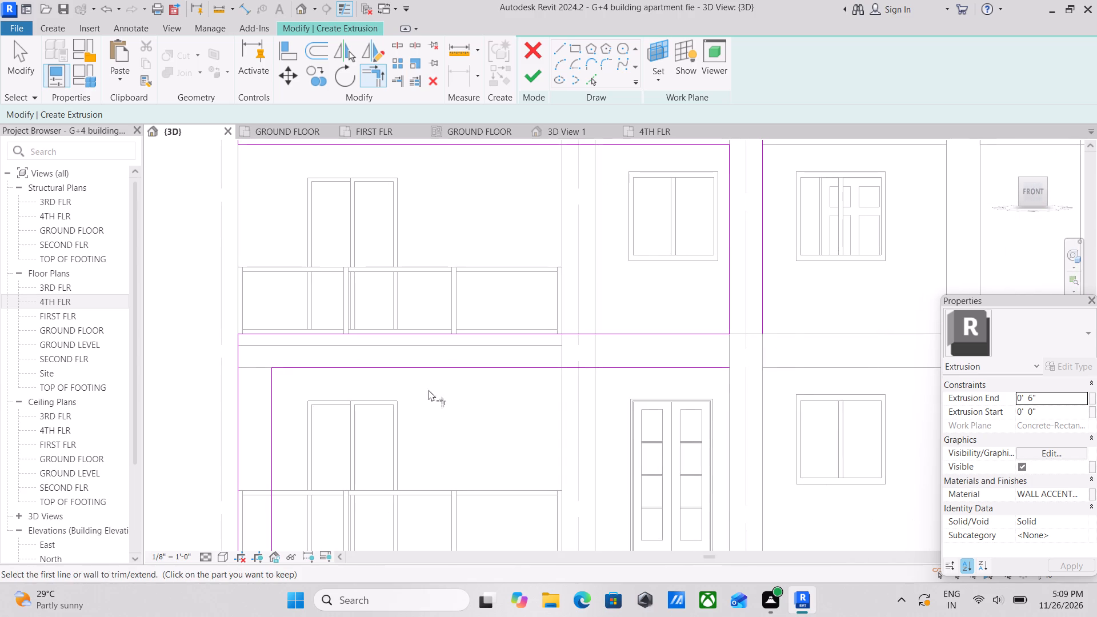
scroll(708, 371, up, 1)
scroll(736, 314, up, 3)
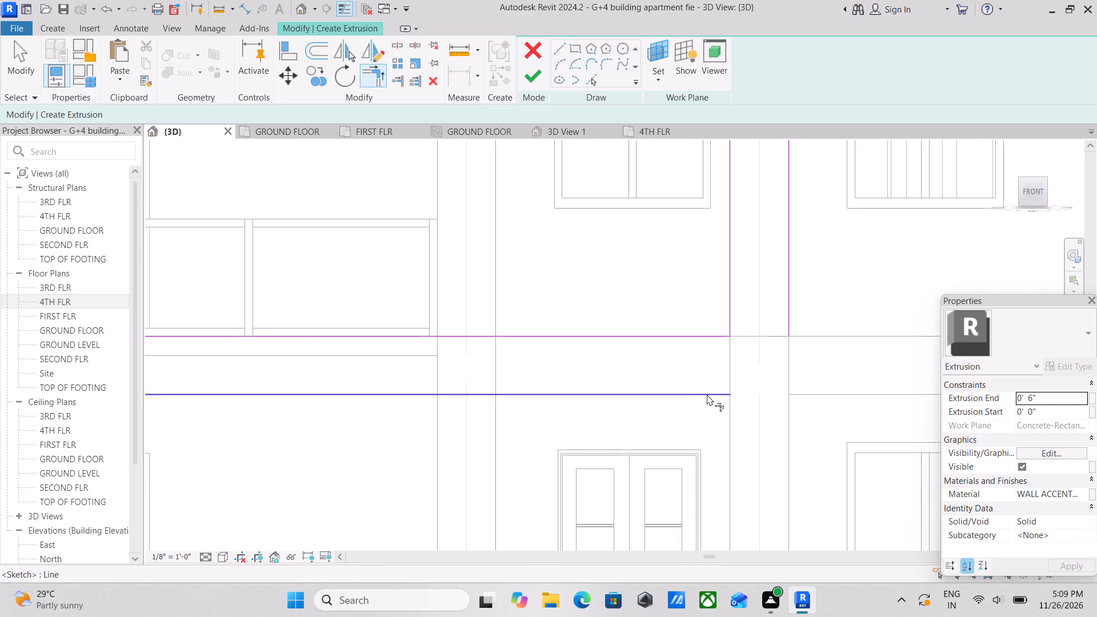
click(707, 394)
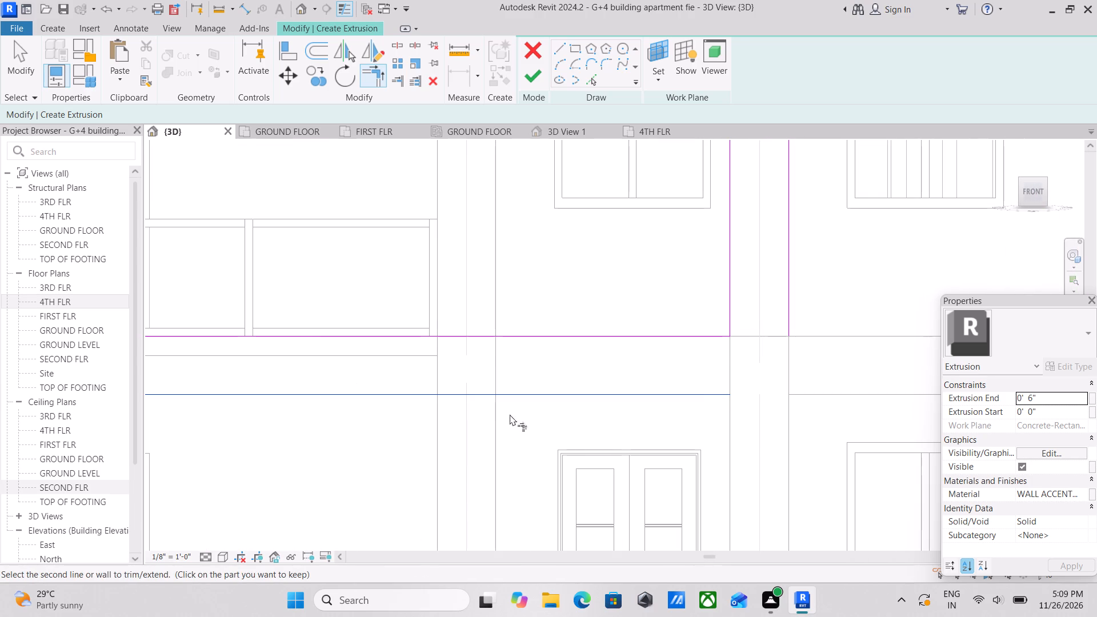
click(789, 319)
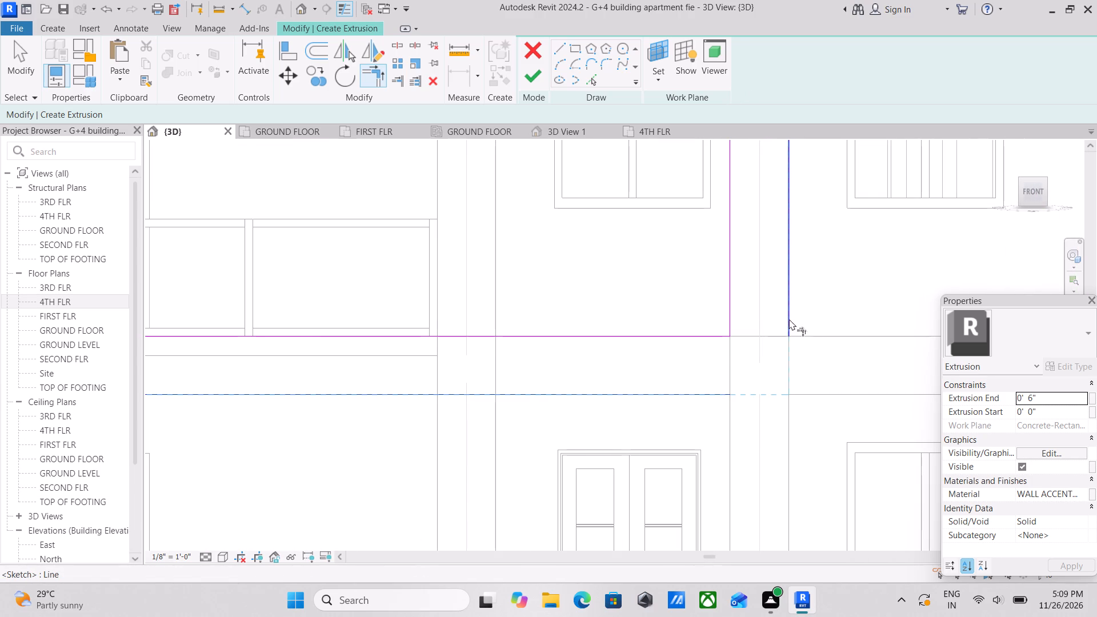
Trim the inner vertical line and the horizontal line at the lowest balcony's base to a corner, removing the base line's outer stub.
scroll(620, 351, down, 2)
middle_drag(623, 350, 677, 349)
scroll(677, 349, down, 2)
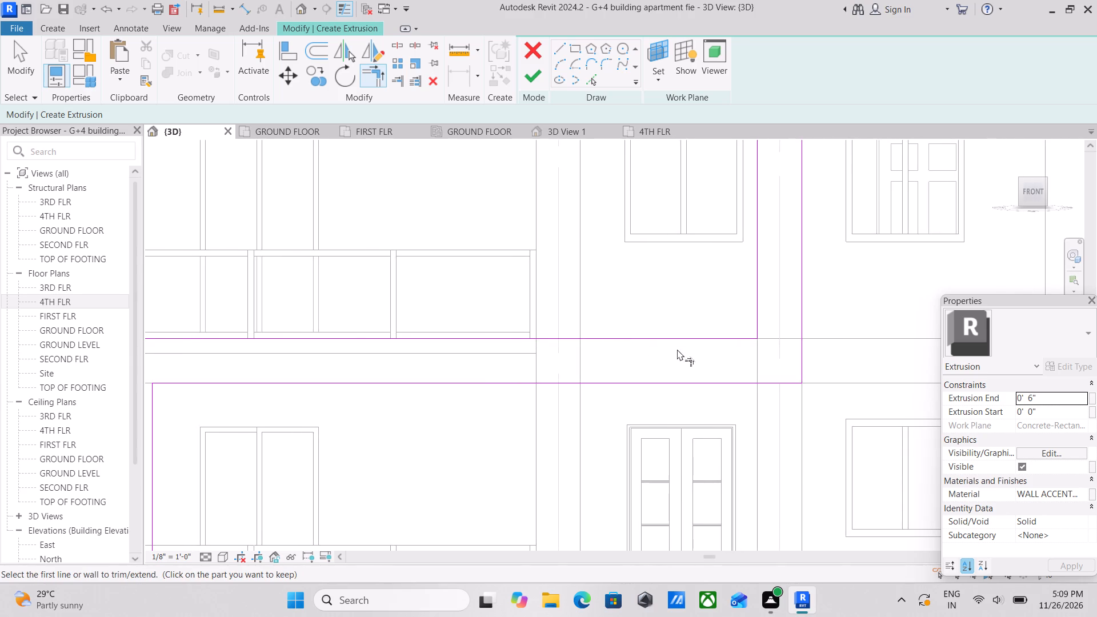
scroll(677, 349, down, 2)
middle_drag(587, 396, 623, 336)
scroll(401, 314, up, 3)
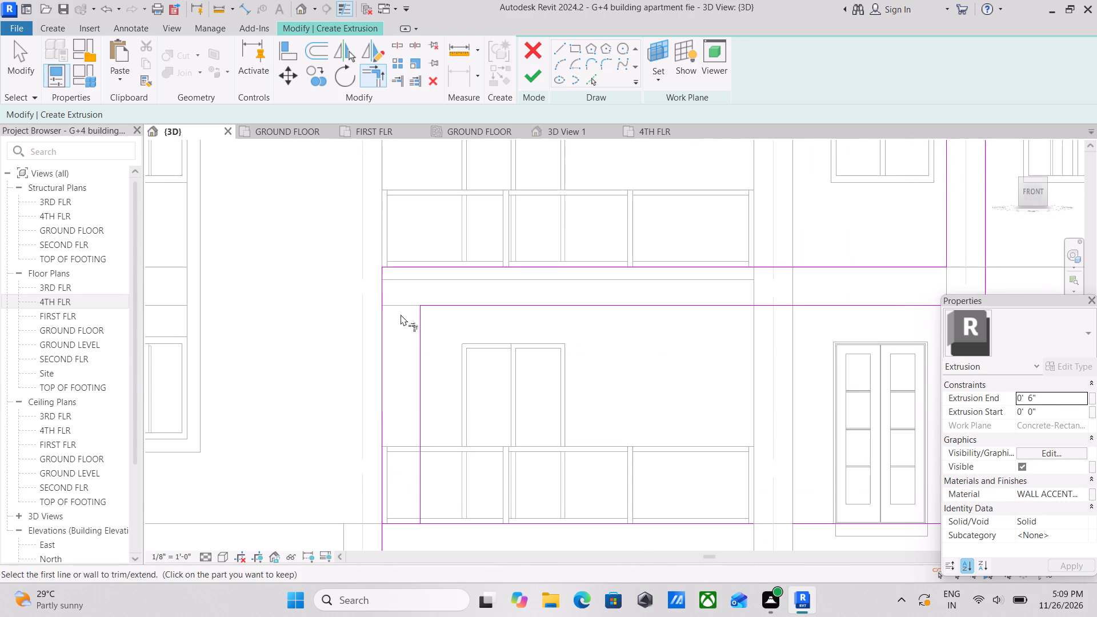
scroll(436, 346, down, 1)
middle_drag(433, 344, 430, 274)
scroll(450, 447, up, 2)
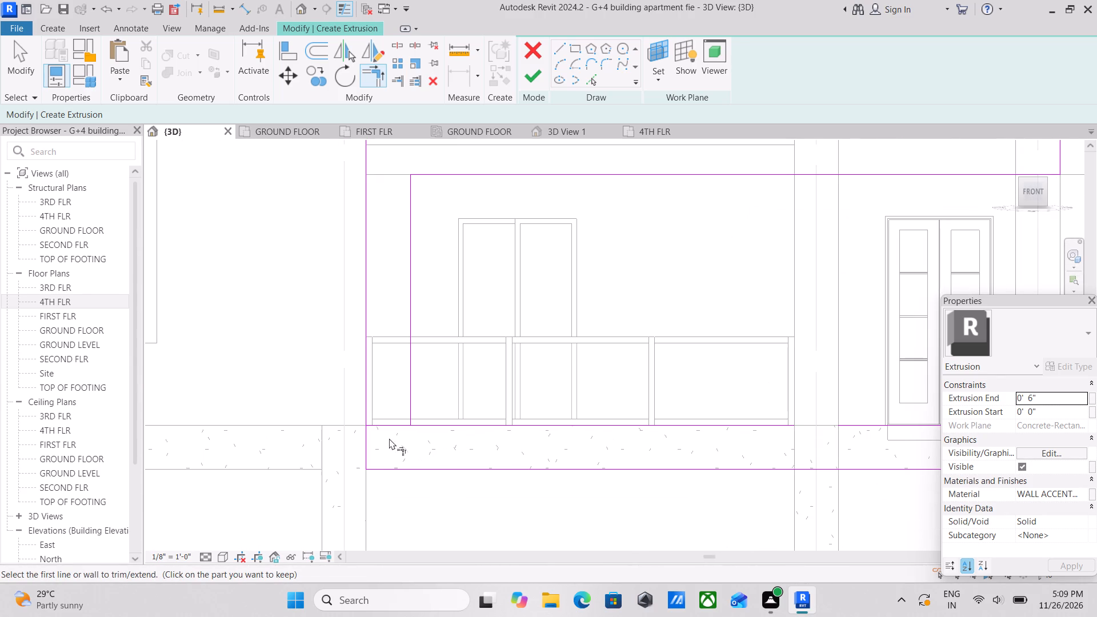
click(413, 378)
click(458, 427)
middle_drag(498, 415, 322, 390)
scroll(619, 435, down, 1)
middle_drag(619, 435, 559, 455)
key(Escape)
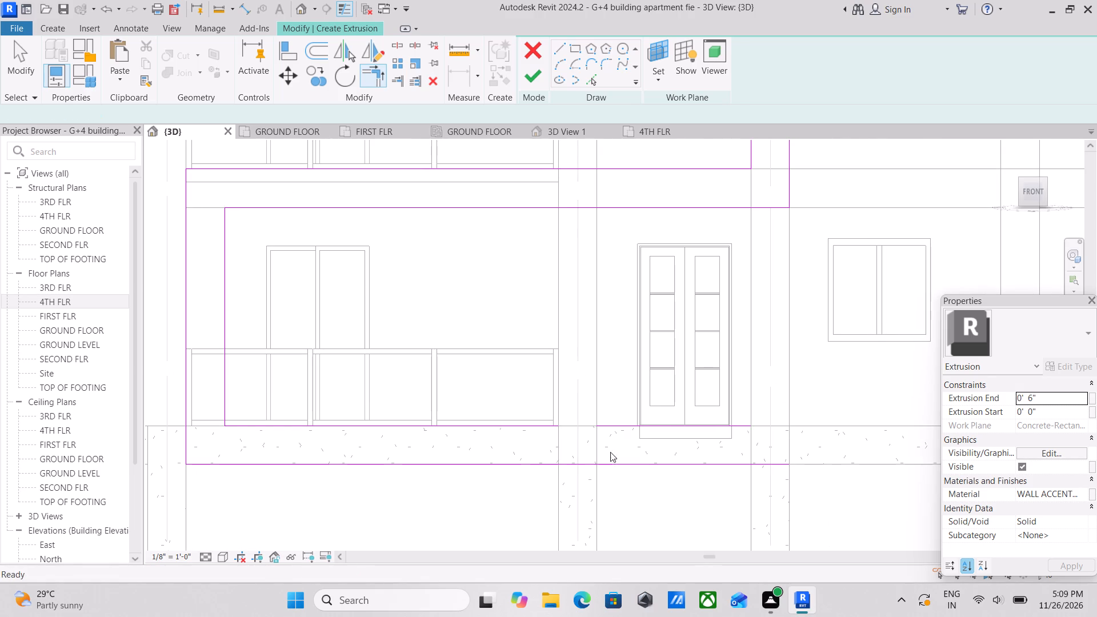
Extend the horizontal sketch line below the entrance door to the column's far edge, making it 7'-6" long.
key(Escape)
scroll(744, 427, down, 3)
scroll(779, 383, down, 2)
key(Escape)
middle_drag(779, 382, 748, 499)
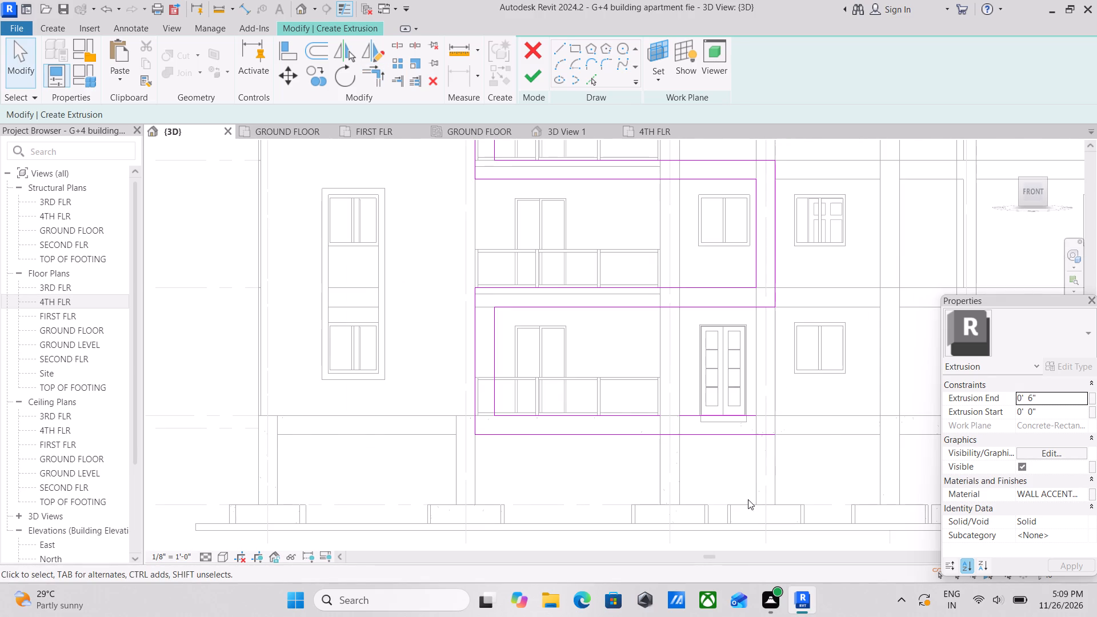
scroll(752, 442, up, 6)
key(Escape)
scroll(808, 360, up, 5)
key(Escape)
scroll(690, 420, up, 3)
key(Escape)
key(Escape)
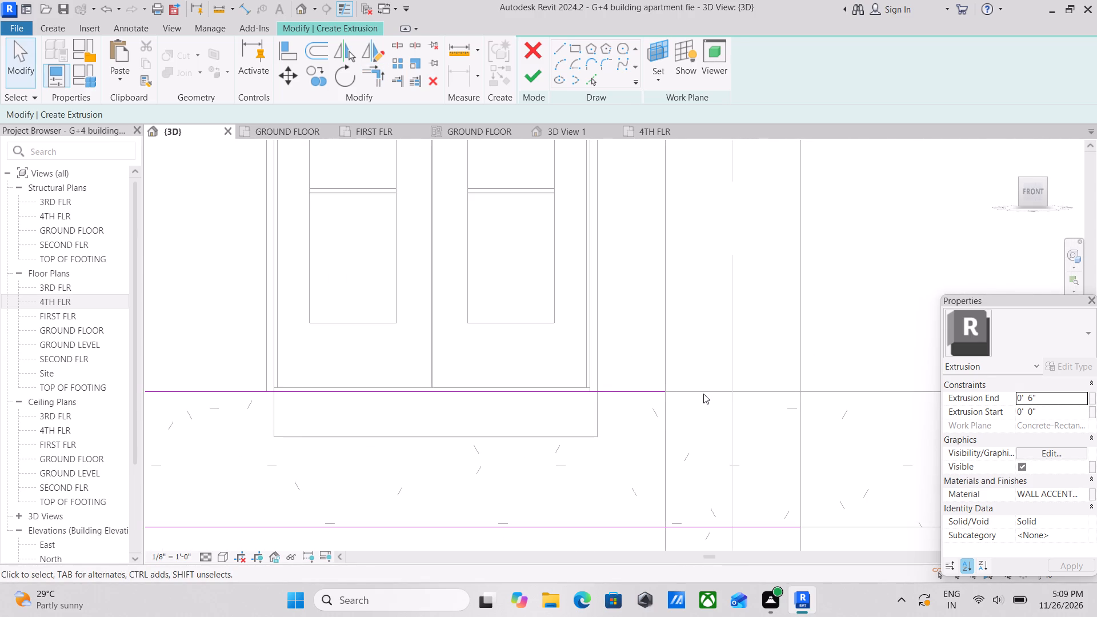
scroll(703, 394, down, 1)
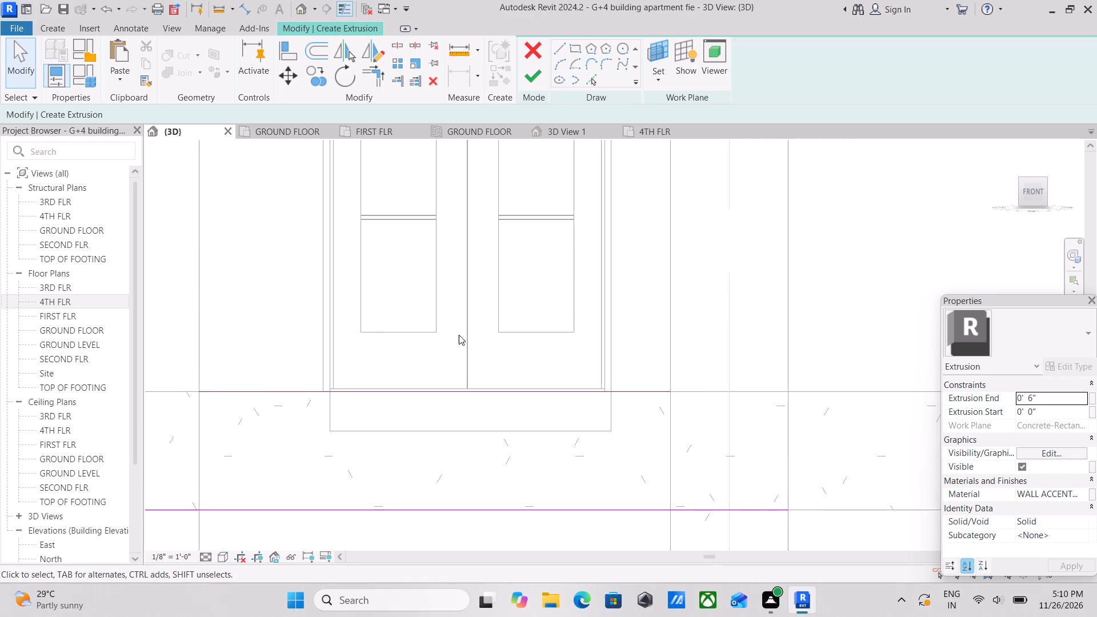
scroll(467, 334, down, 4)
key(Escape)
scroll(619, 439, down, 1)
middle_drag(619, 439, 652, 440)
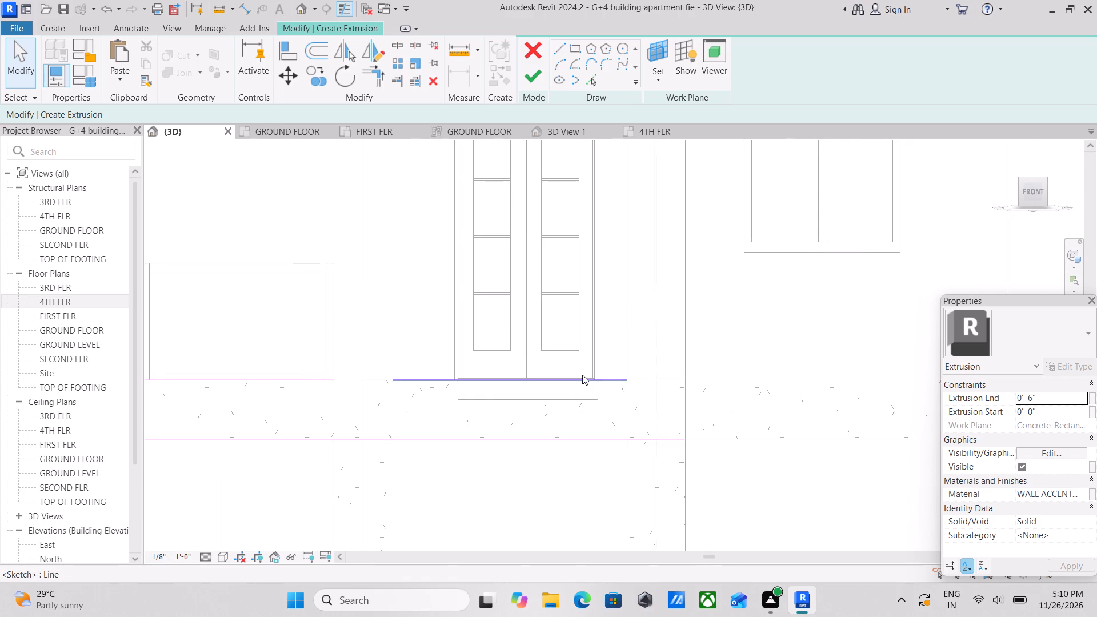
scroll(580, 376, up, 4)
scroll(631, 385, up, 4)
click(662, 382)
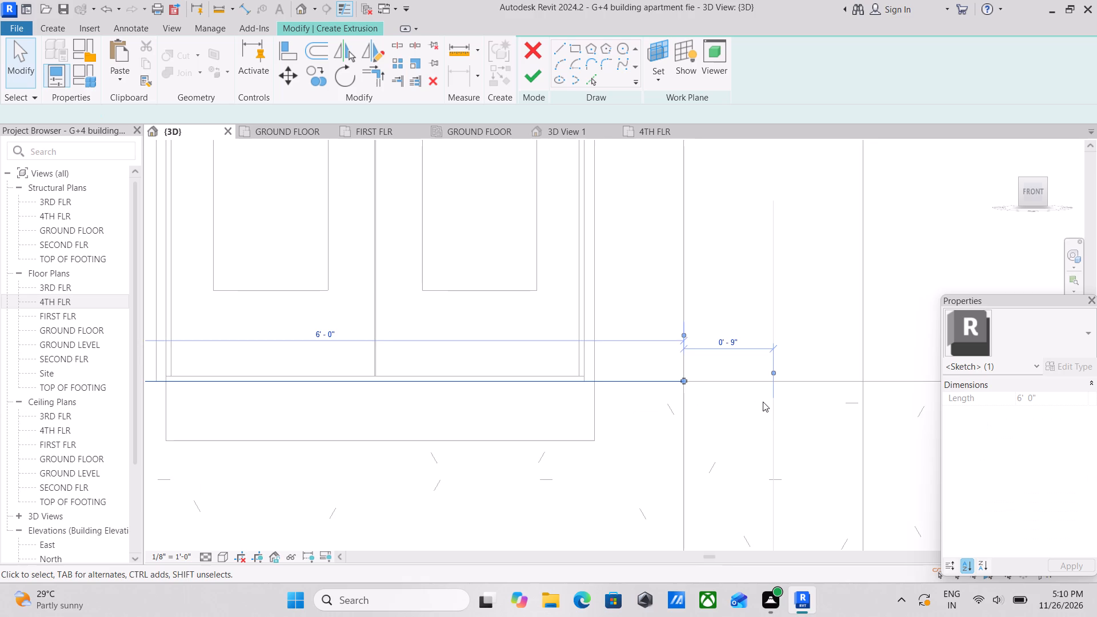
scroll(763, 402, down, 2)
middle_drag(748, 412, 571, 374)
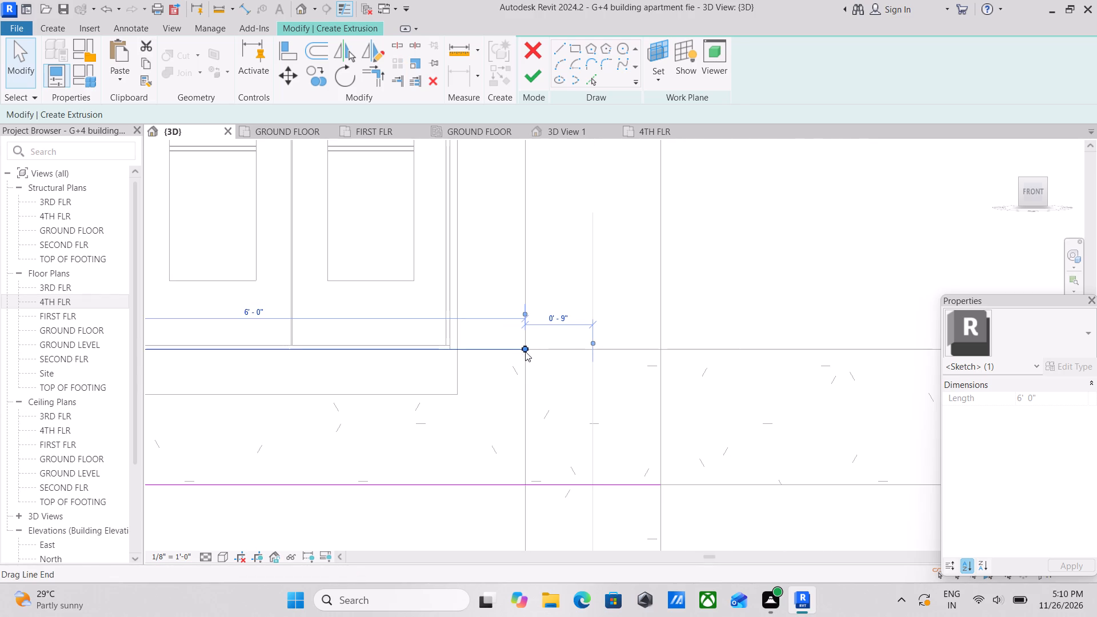
drag(526, 350, 660, 352)
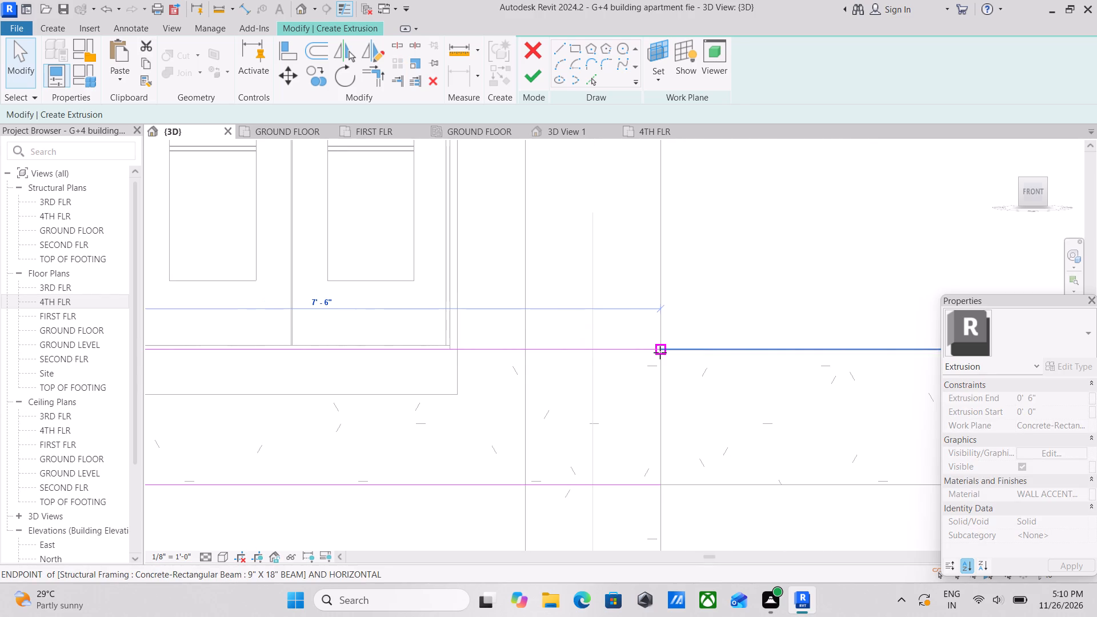
drag(660, 352, 660, 352)
key(Escape)
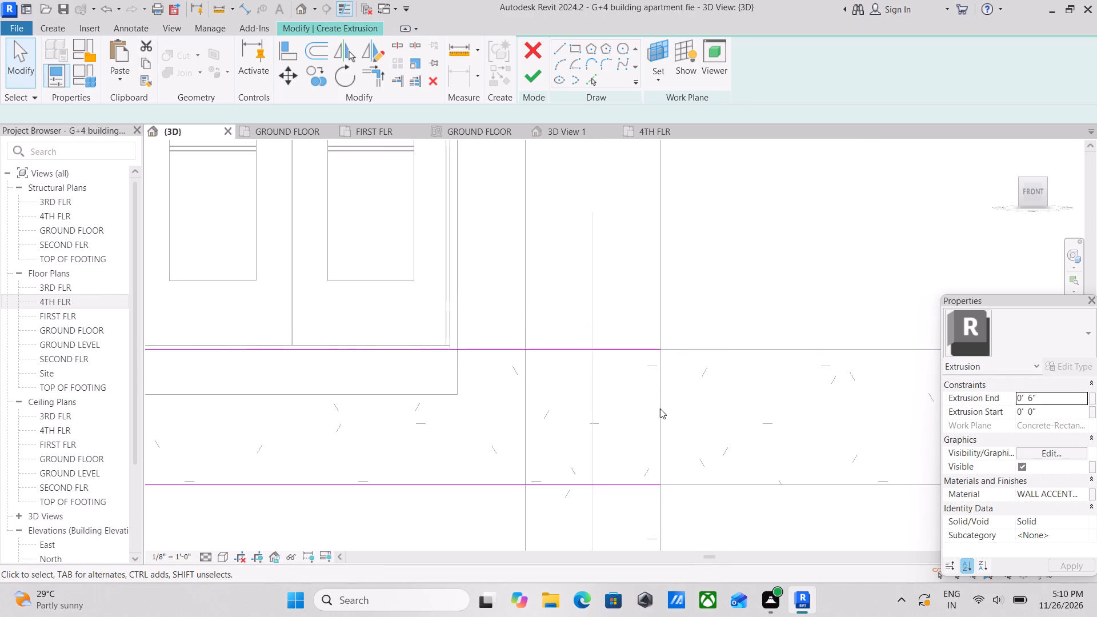
Sketch a vertical line at the column's far edge to close the lowest band between its bottom and top lines.
scroll(654, 409, down, 6)
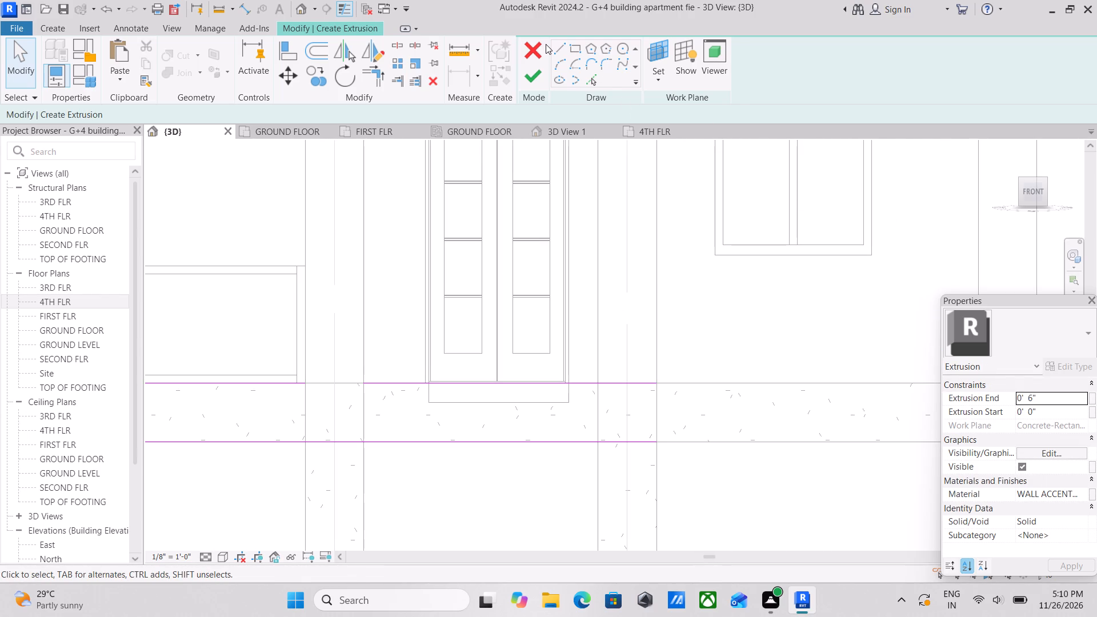
click(563, 46)
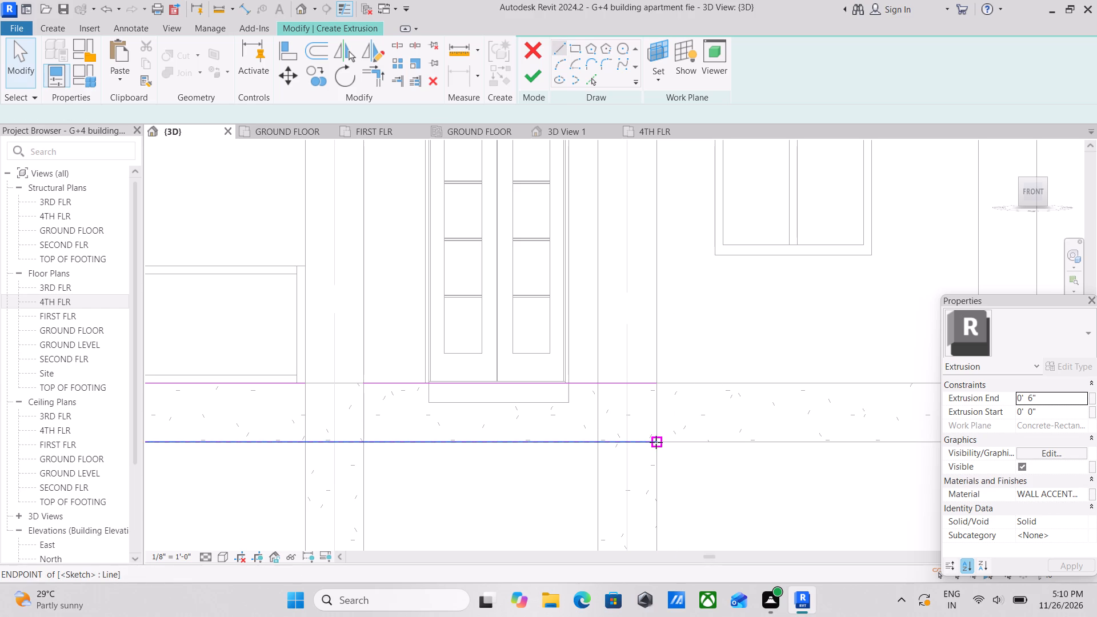
click(656, 442)
click(656, 378)
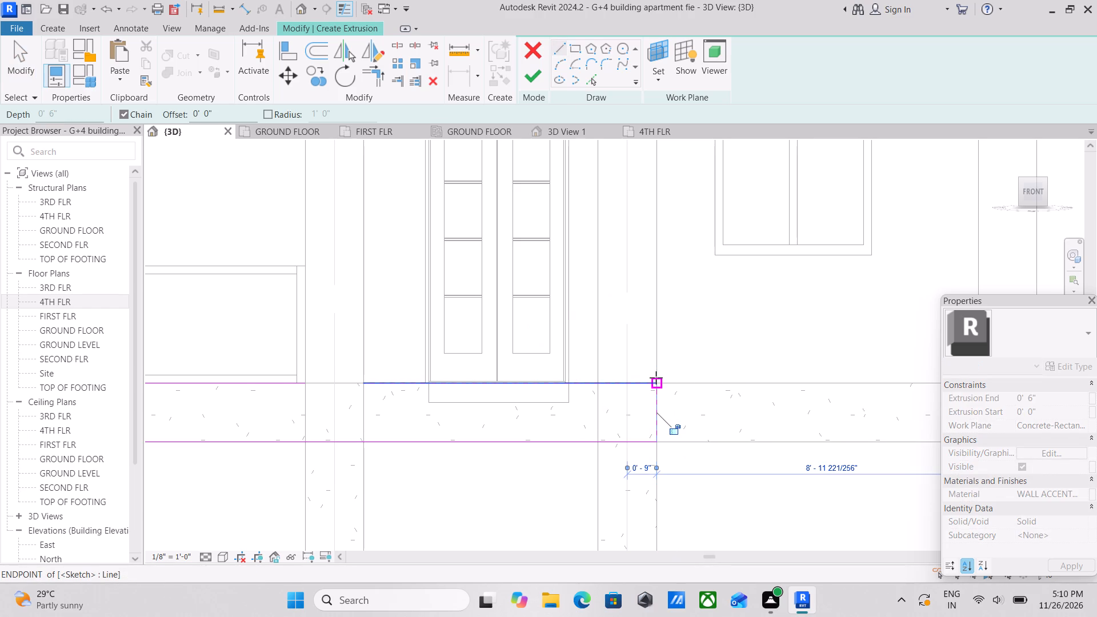
key(Escape)
Sketch a vertical line closing the open end of the topmost band at the near edge of the column beside the window.
scroll(676, 390, down, 5)
middle_drag(483, 391, 710, 396)
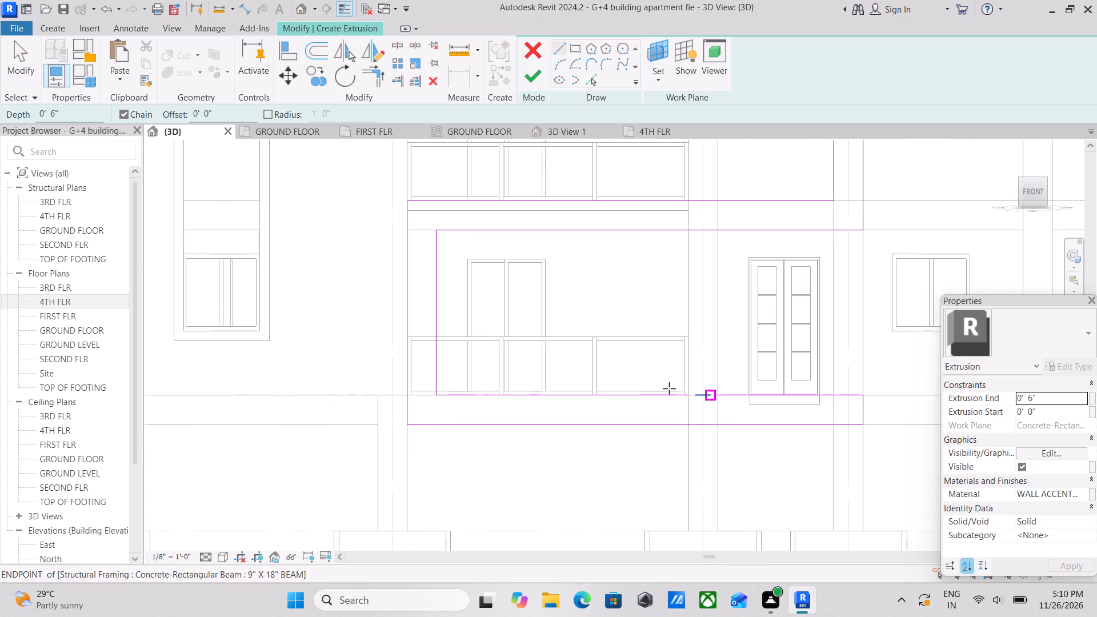
scroll(475, 340, up, 4)
scroll(420, 399, up, 5)
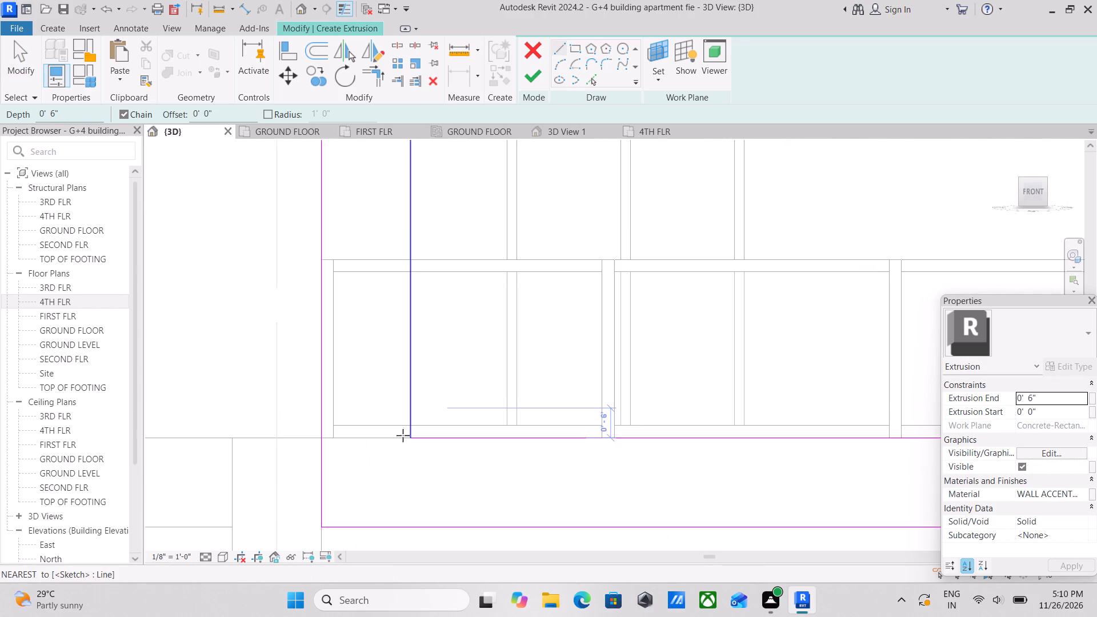
scroll(399, 450, up, 4)
scroll(399, 450, down, 14)
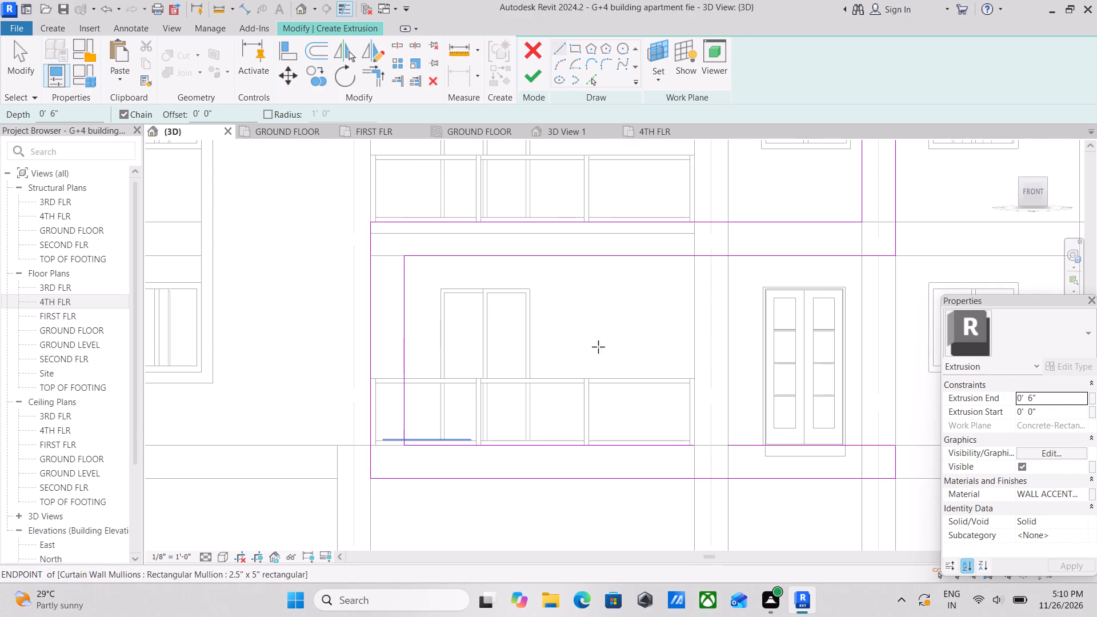
middle_drag(704, 304, 595, 399)
scroll(645, 388, up, 2)
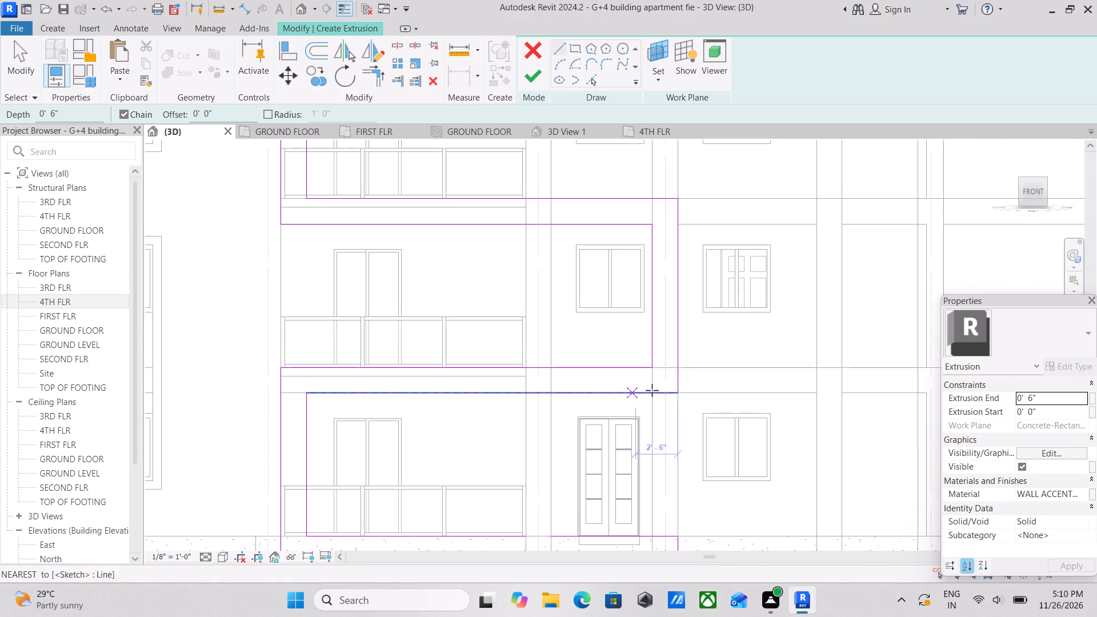
scroll(652, 390, up, 10)
scroll(680, 408, down, 5)
scroll(501, 275, down, 4)
scroll(454, 275, down, 1)
middle_drag(454, 275, 574, 423)
middle_drag(423, 331, 493, 372)
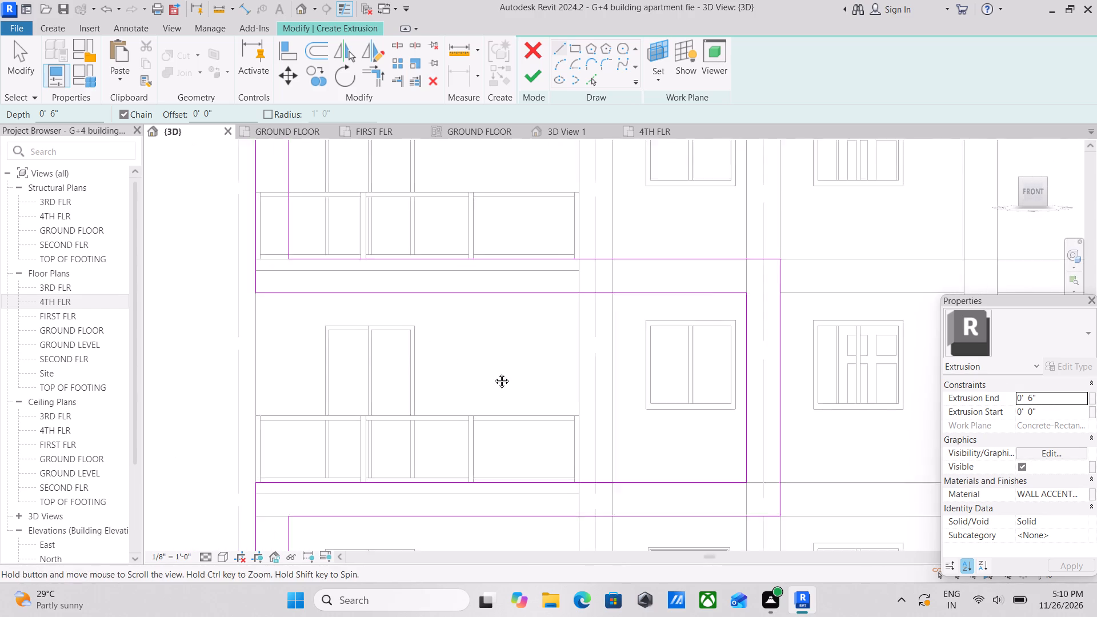
middle_drag(493, 372, 499, 377)
scroll(533, 345, down, 1)
middle_drag(533, 345, 544, 407)
middle_drag(391, 221, 348, 401)
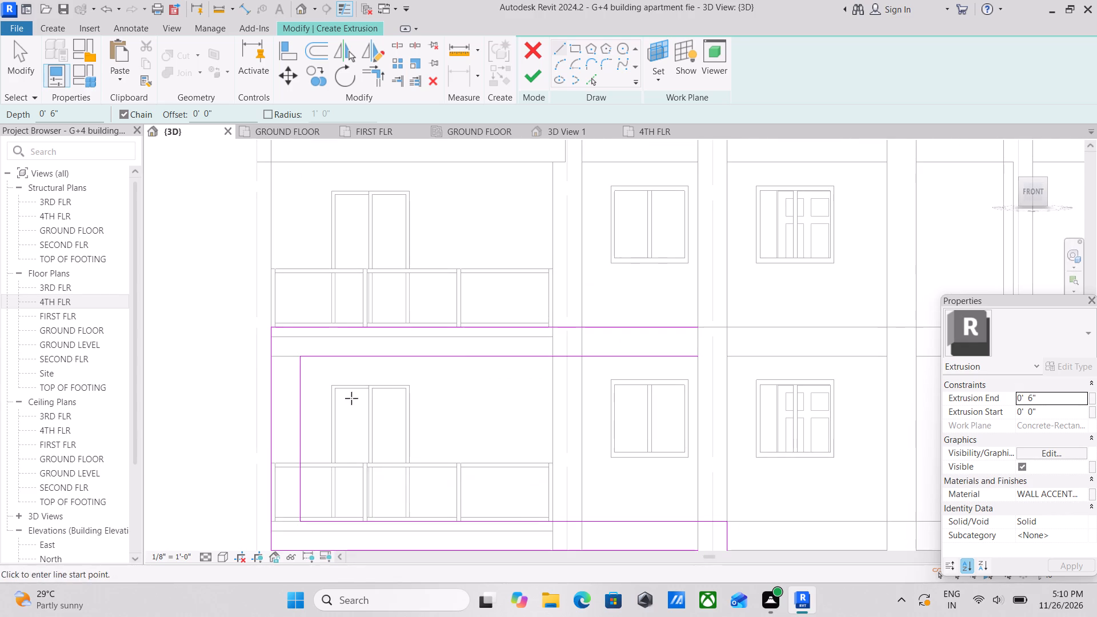
scroll(714, 341, up, 7)
click(680, 341)
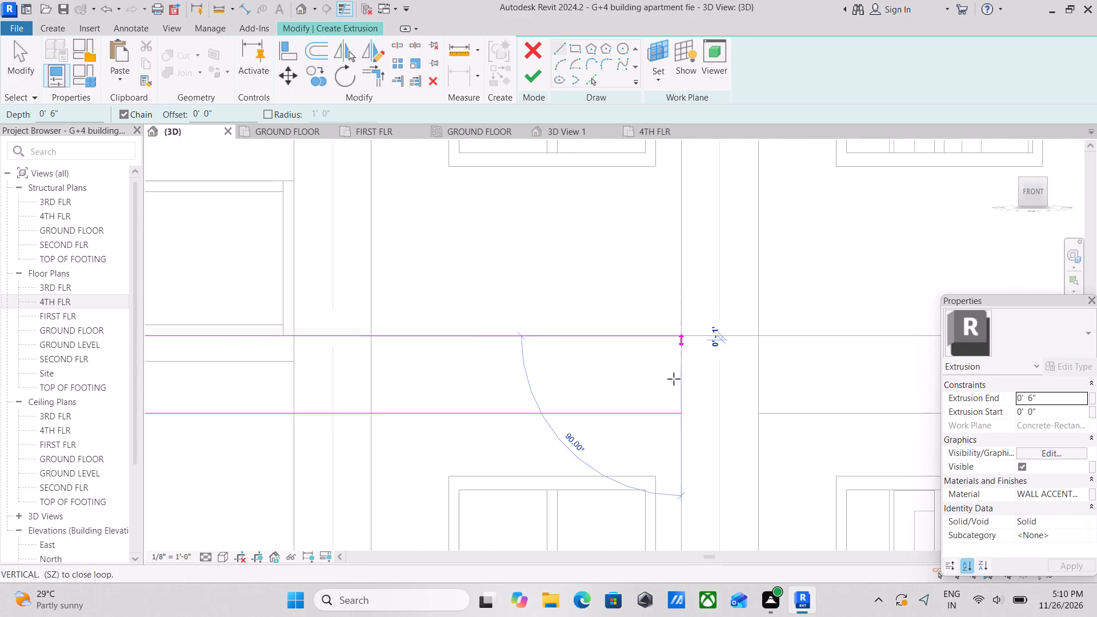
click(683, 416)
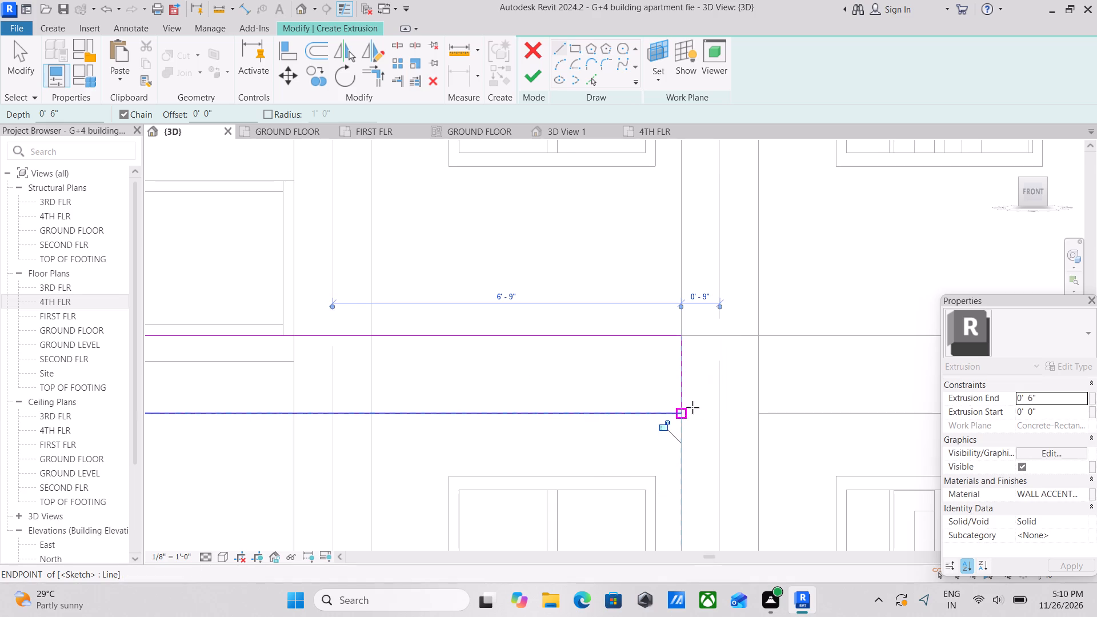
key(Escape)
key(Escape)
key(Escape)
scroll(700, 376, down, 4)
key(Escape)
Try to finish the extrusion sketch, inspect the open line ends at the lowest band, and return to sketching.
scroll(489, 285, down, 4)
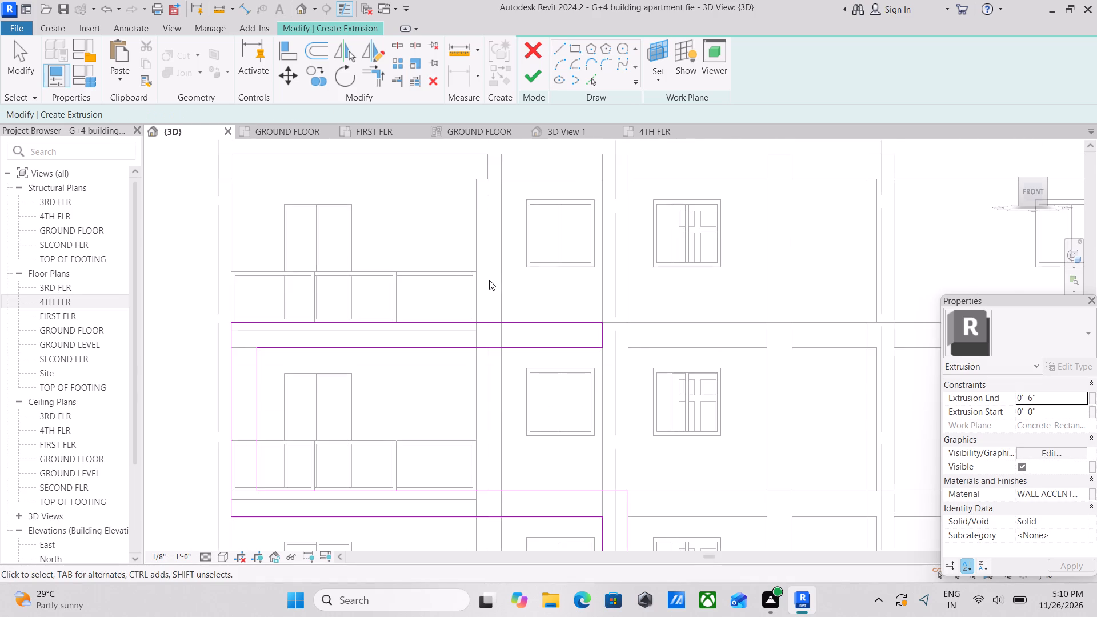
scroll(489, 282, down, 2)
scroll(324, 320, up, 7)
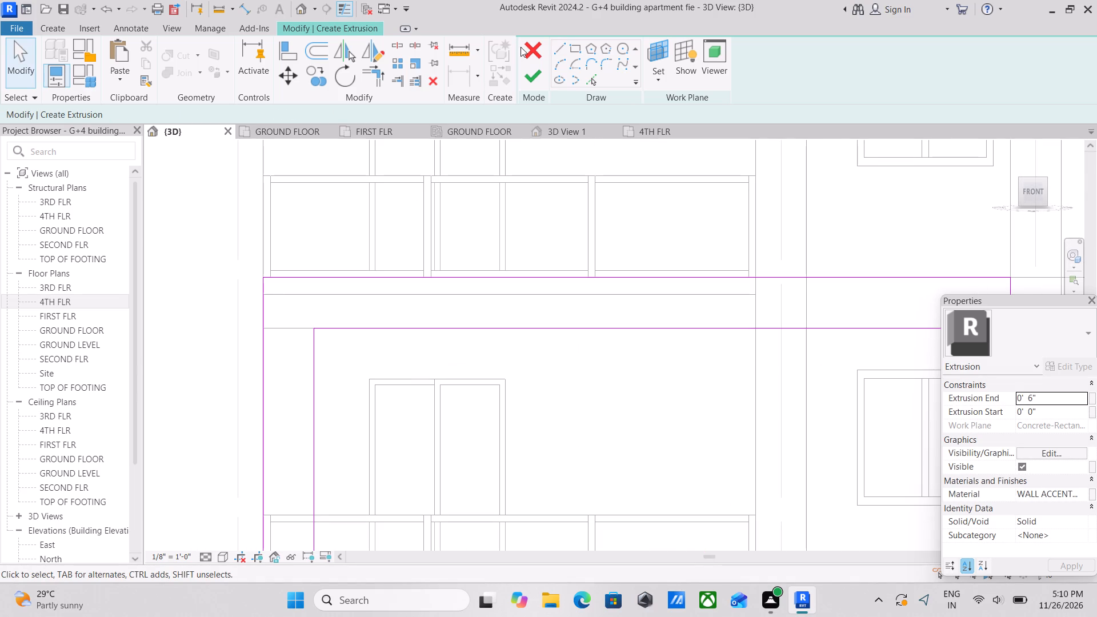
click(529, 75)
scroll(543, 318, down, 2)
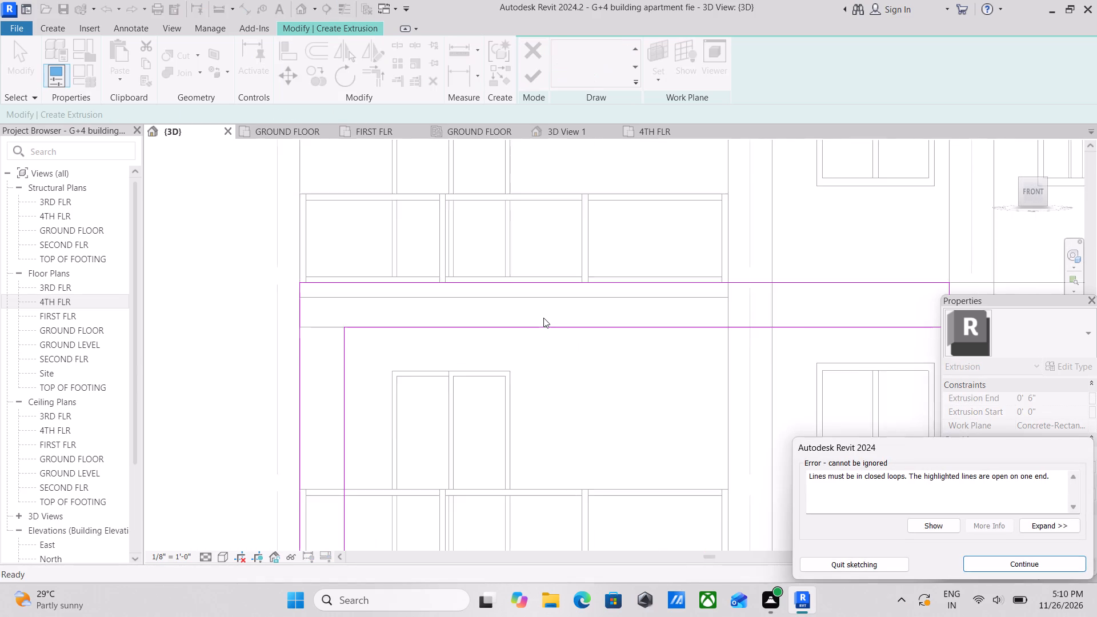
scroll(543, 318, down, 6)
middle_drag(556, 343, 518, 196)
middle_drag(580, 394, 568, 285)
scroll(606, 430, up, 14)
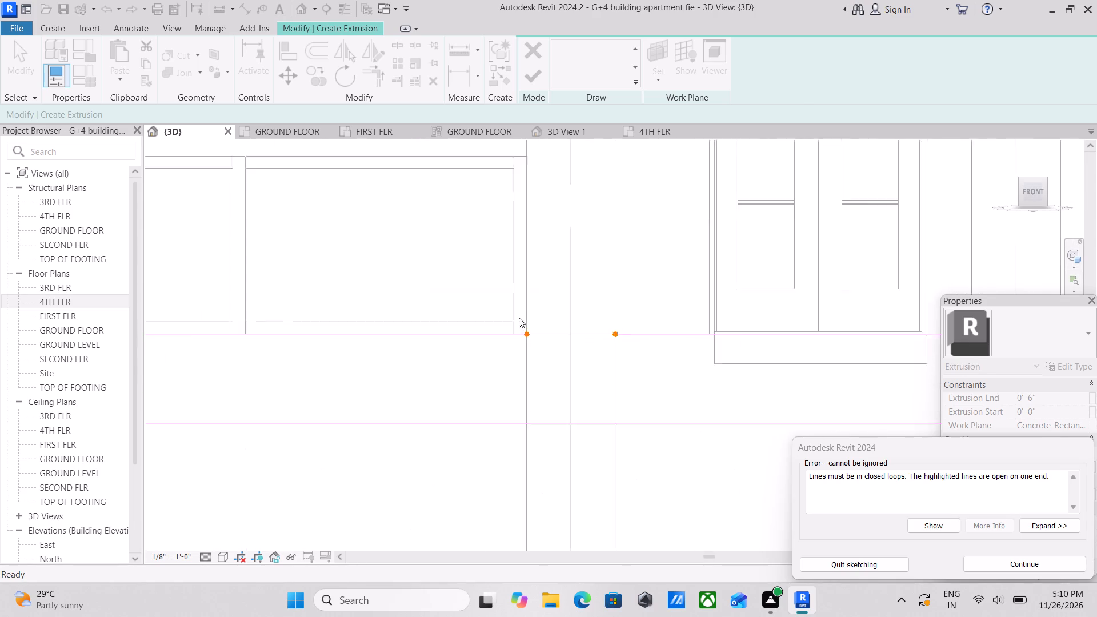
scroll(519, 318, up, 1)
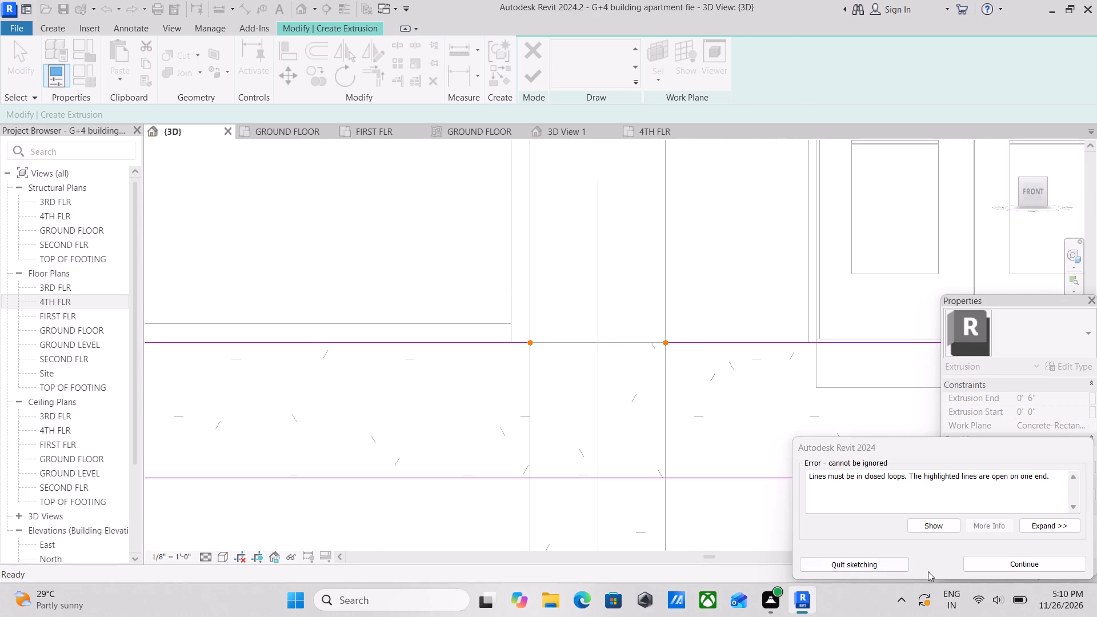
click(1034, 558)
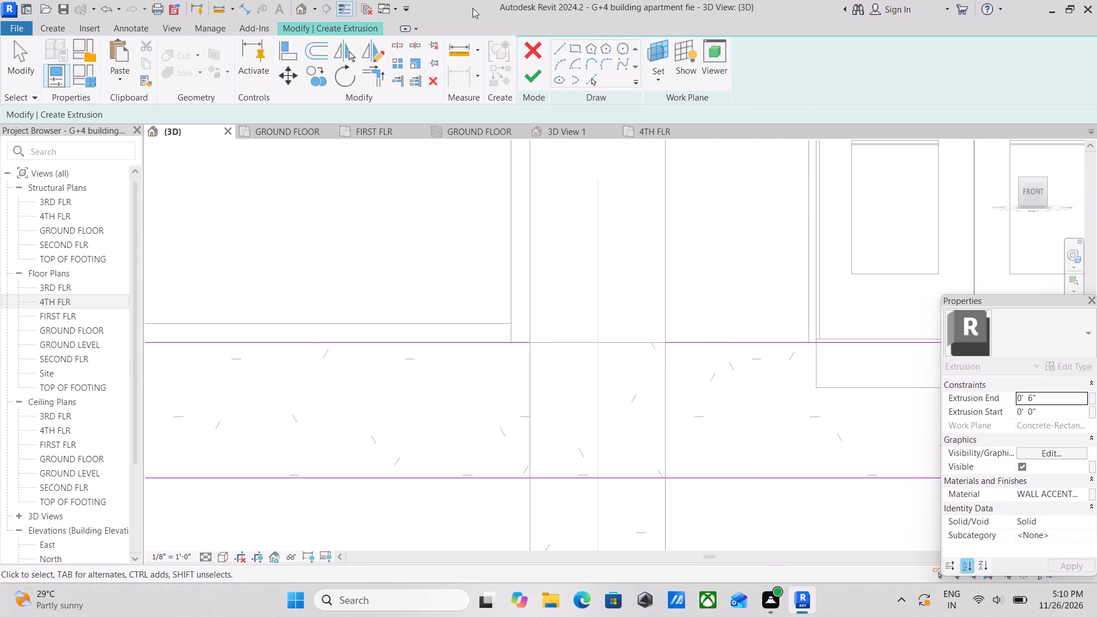
Sketch a horizontal line across the 18" column between the lowest balcony and the entrance door, joining the two open line ends.
click(562, 44)
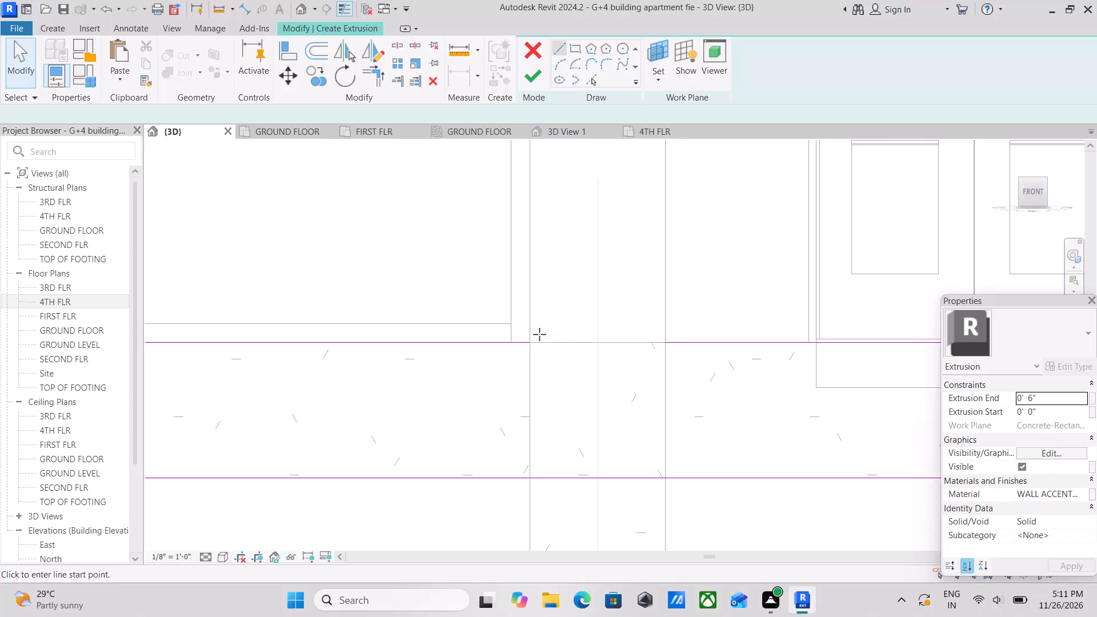
click(533, 342)
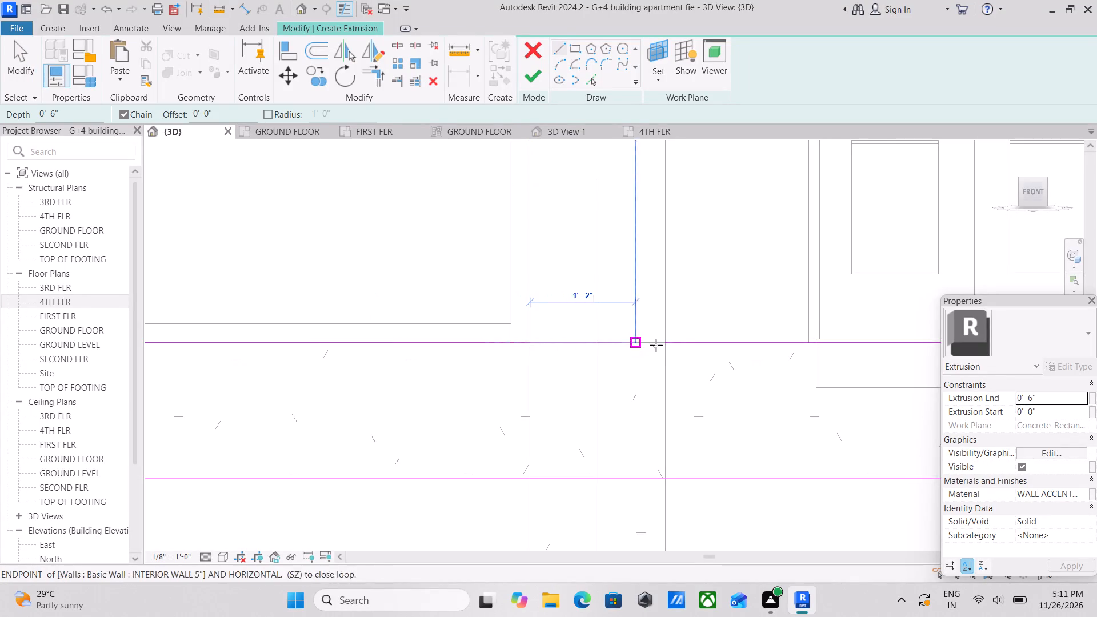
click(670, 344)
key(Escape)
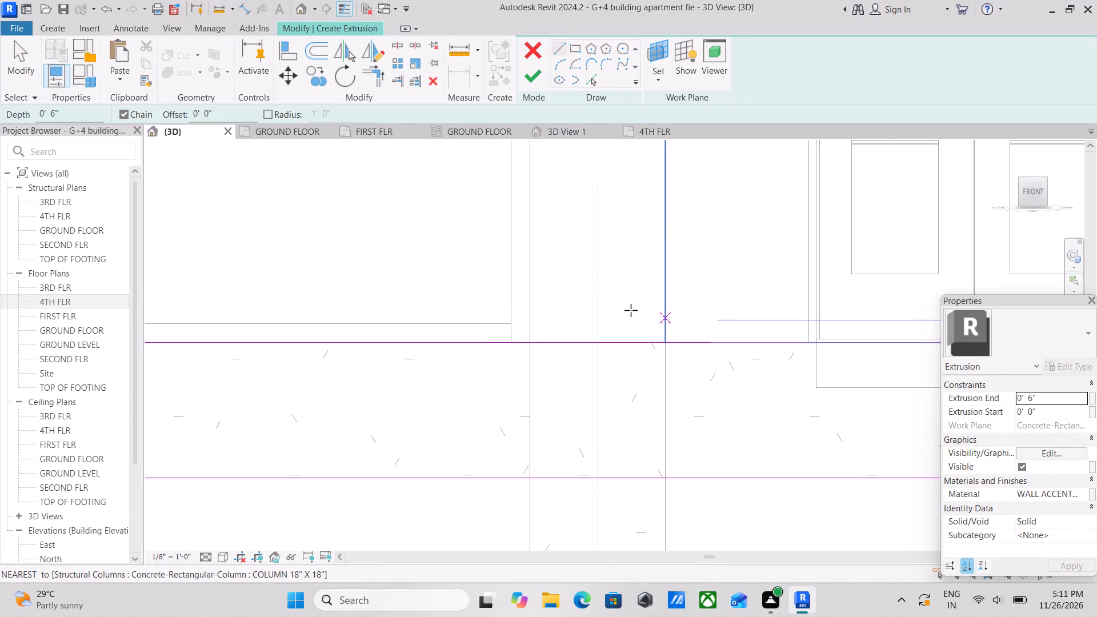
key(Escape)
scroll(628, 311, down, 4)
scroll(636, 378, down, 4)
key(Escape)
scroll(628, 353, down, 3)
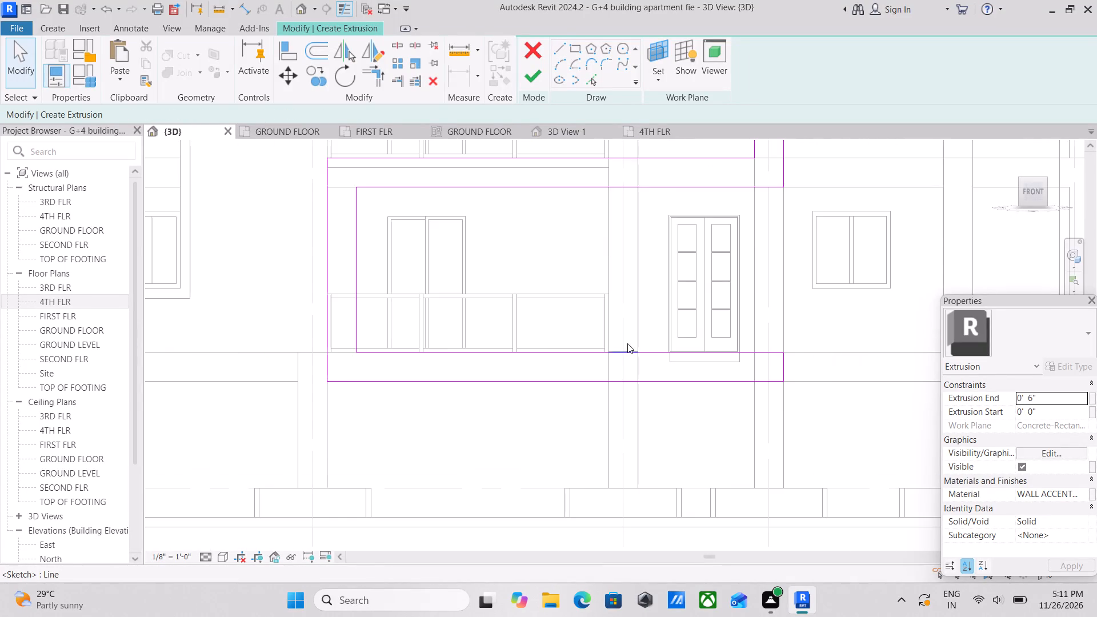
Finish the sketch of the accent band to create its 0'-6" deep extrusion.
click(534, 79)
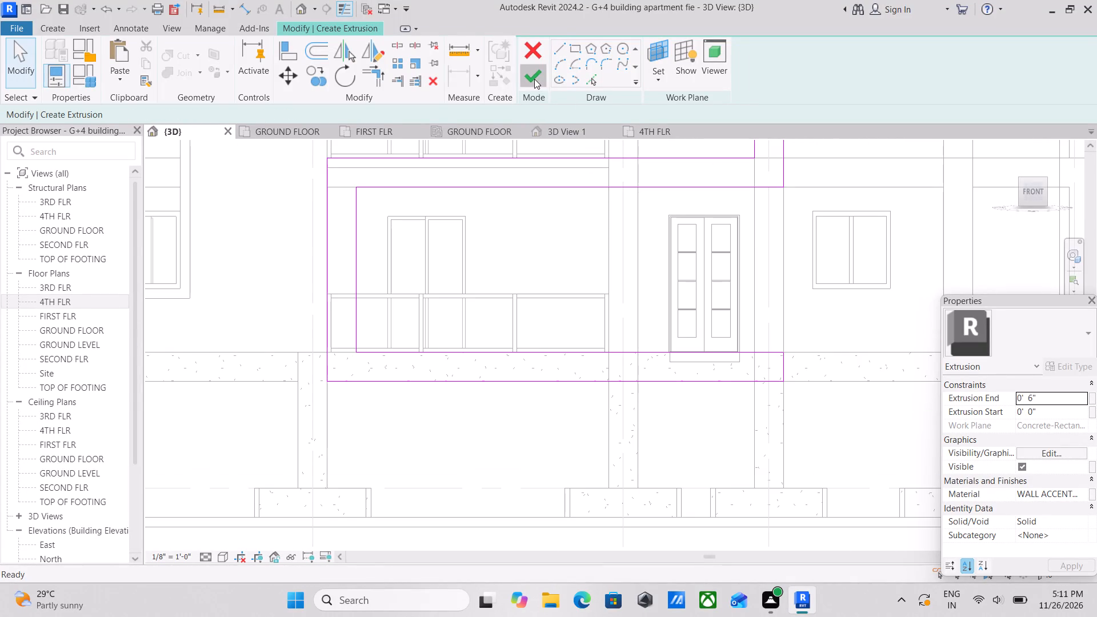
Review the accent band's extrusion across the floors and finish the in-place model.
scroll(623, 306, down, 3)
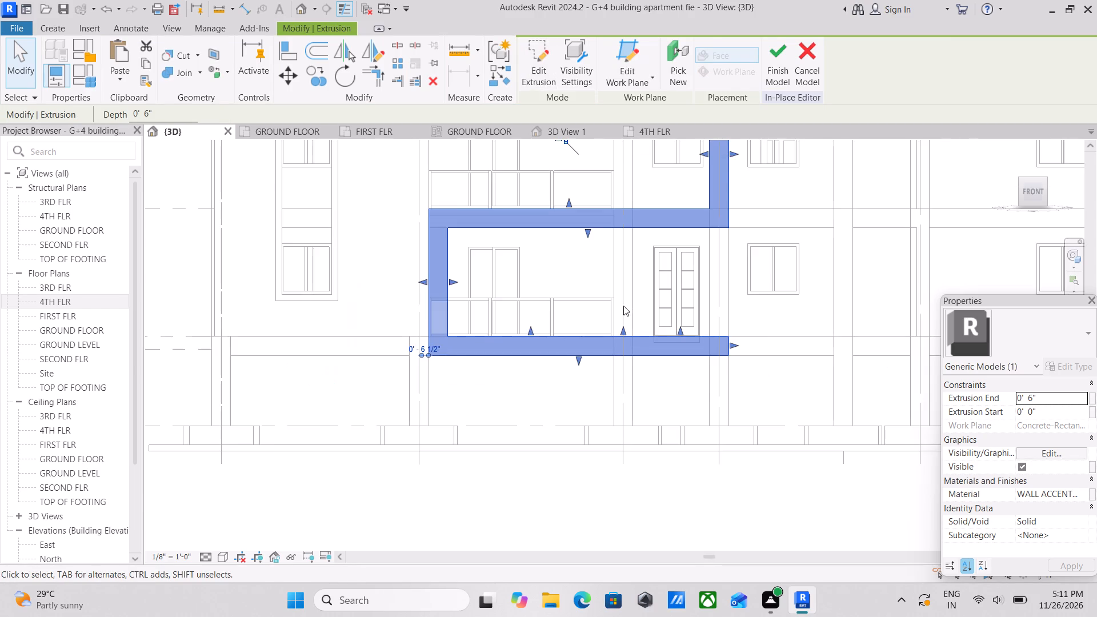
scroll(623, 306, down, 3)
middle_drag(623, 306, 639, 409)
middle_drag(607, 306, 616, 366)
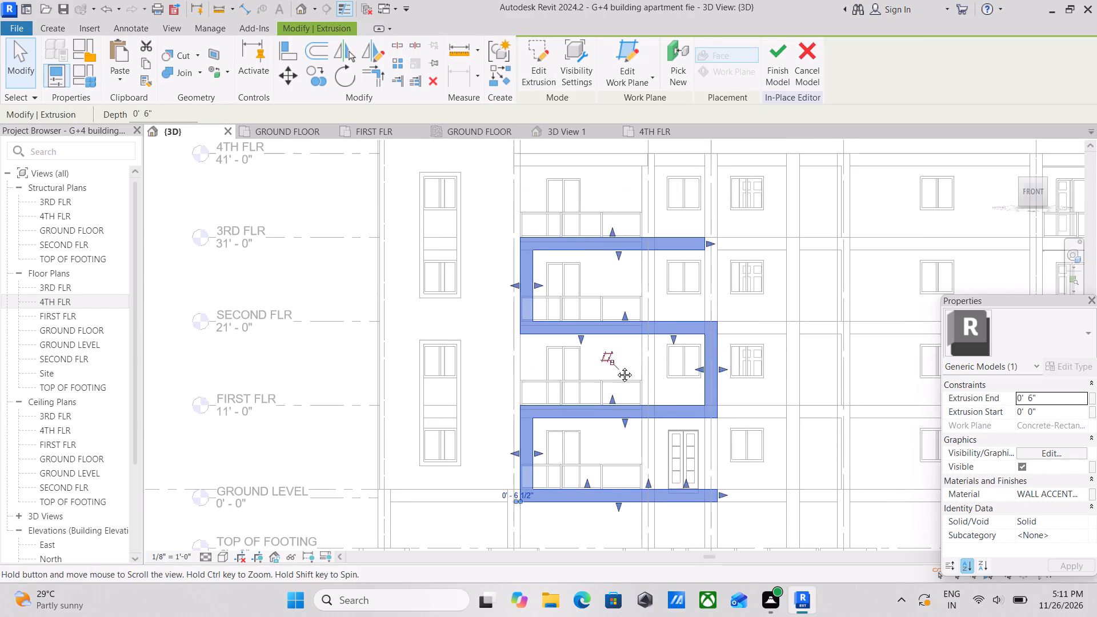
middle_drag(605, 308, 599, 359)
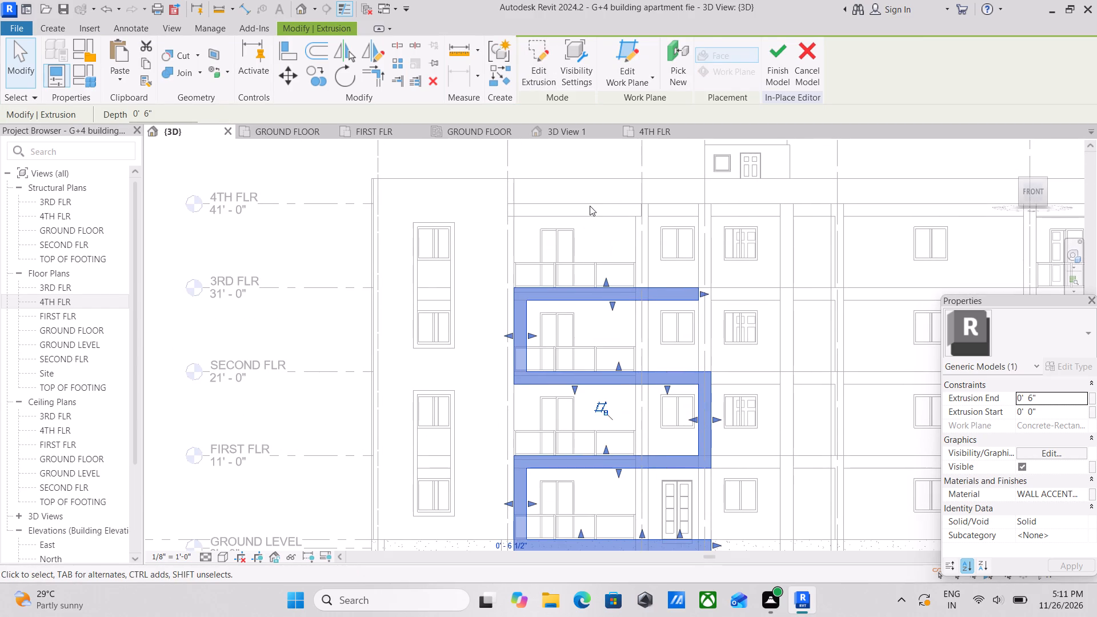
scroll(623, 221, up, 2)
middle_drag(623, 221, 620, 248)
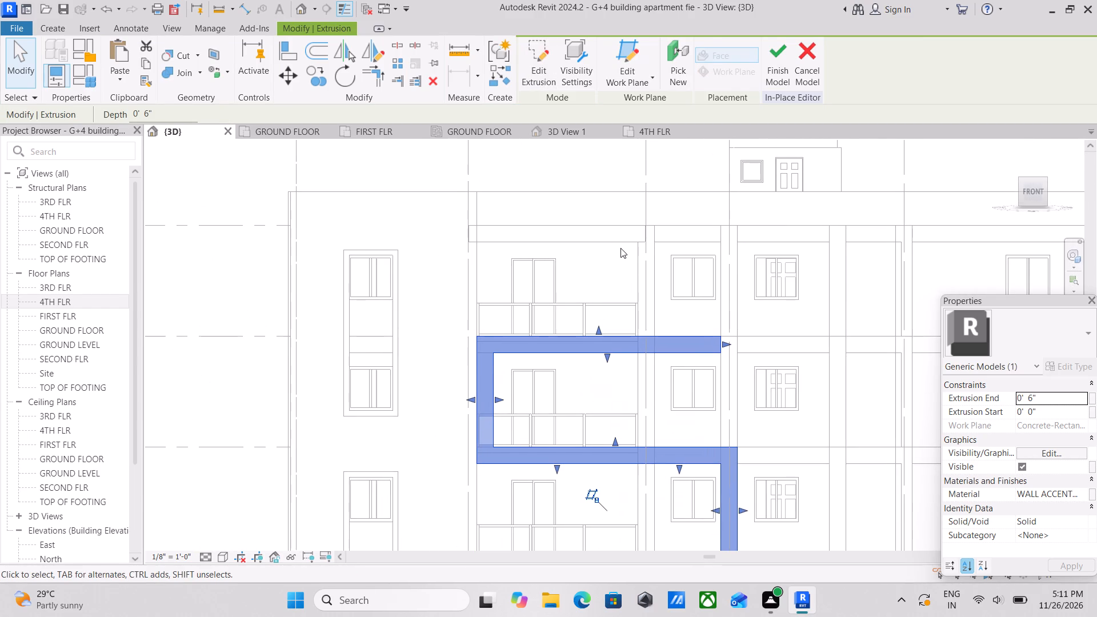
scroll(599, 235, down, 1)
click(784, 65)
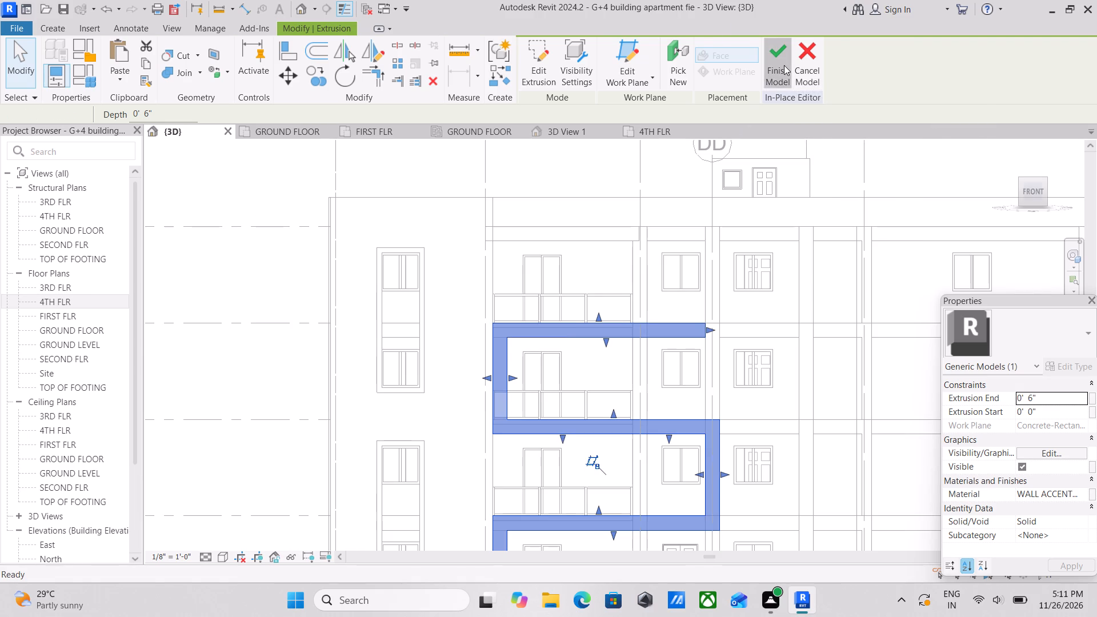
Dismiss the save reminder without saving the project and clear the selection.
scroll(606, 382, down, 2)
middle_drag(606, 382, 571, 359)
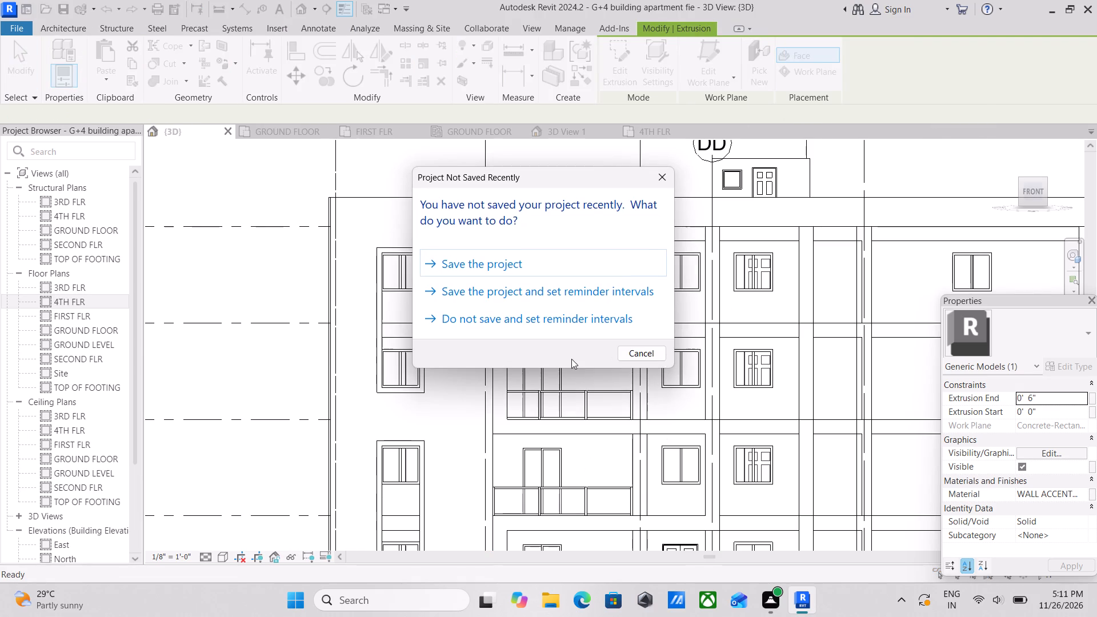
click(659, 174)
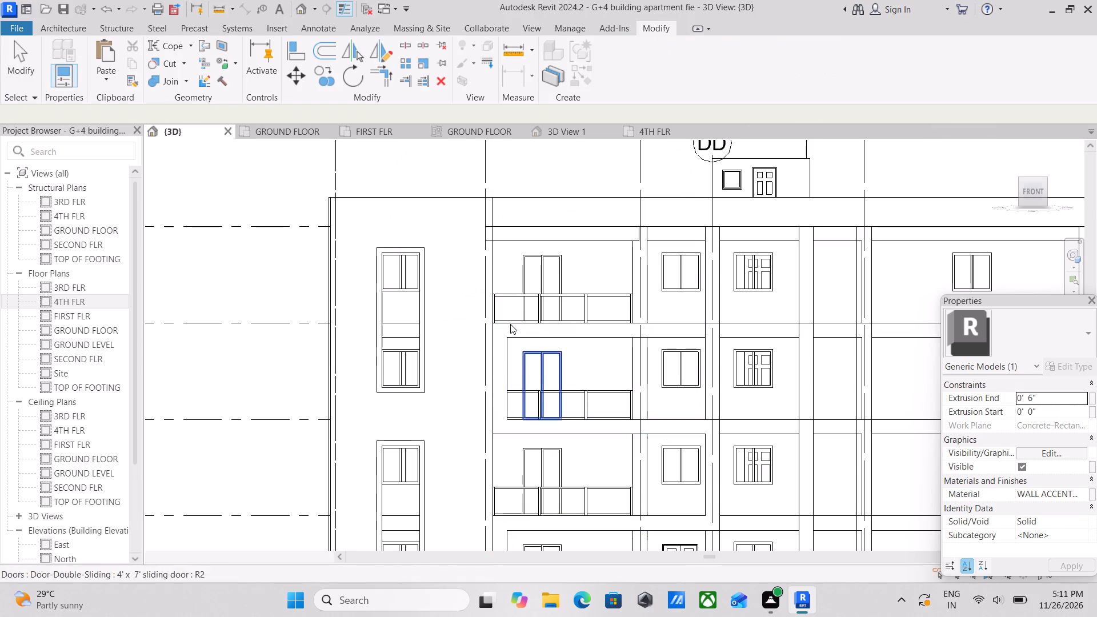
click(510, 331)
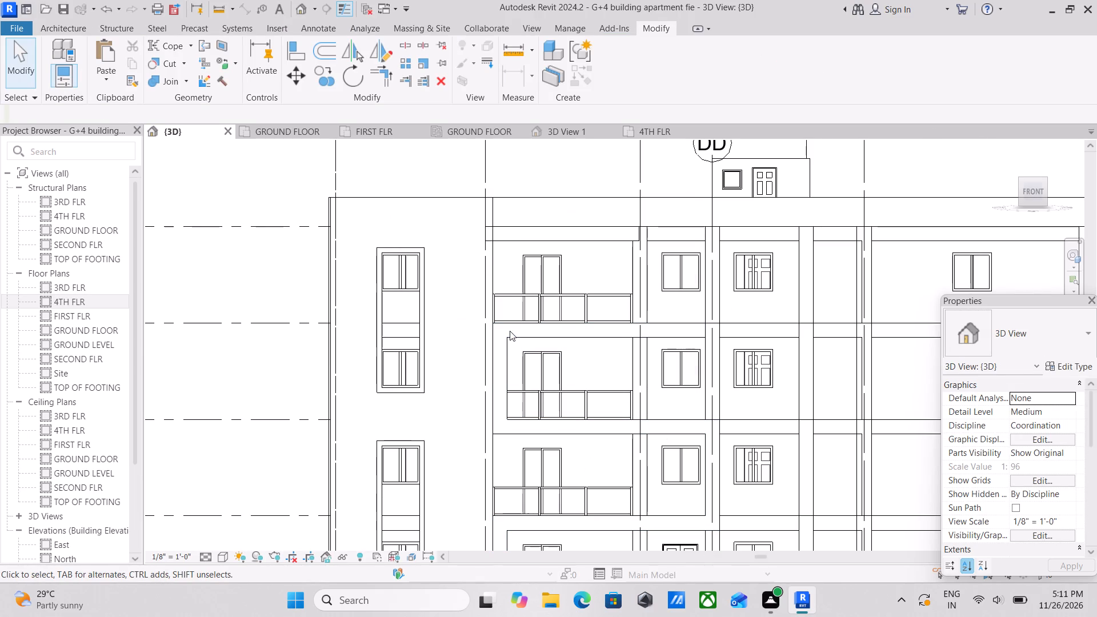
Examine the finished accent band around the balconies and window bays from the top floor down to ground level.
scroll(632, 205, down, 2)
middle_drag(624, 330, 583, 331)
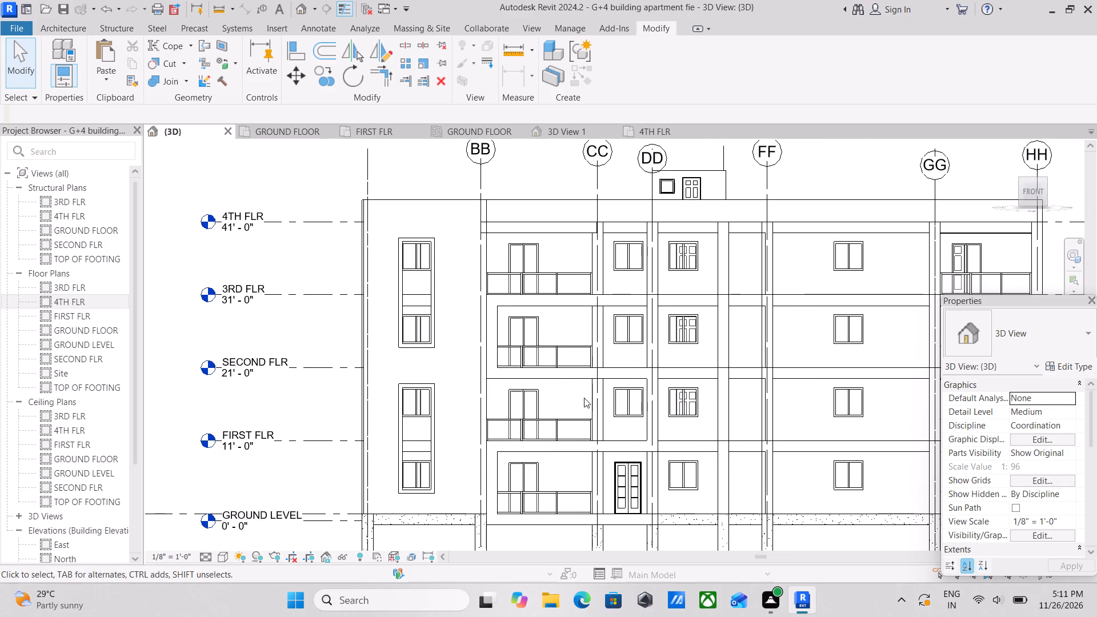
shift+middle_drag(559, 386, 617, 450)
scroll(696, 367, up, 2)
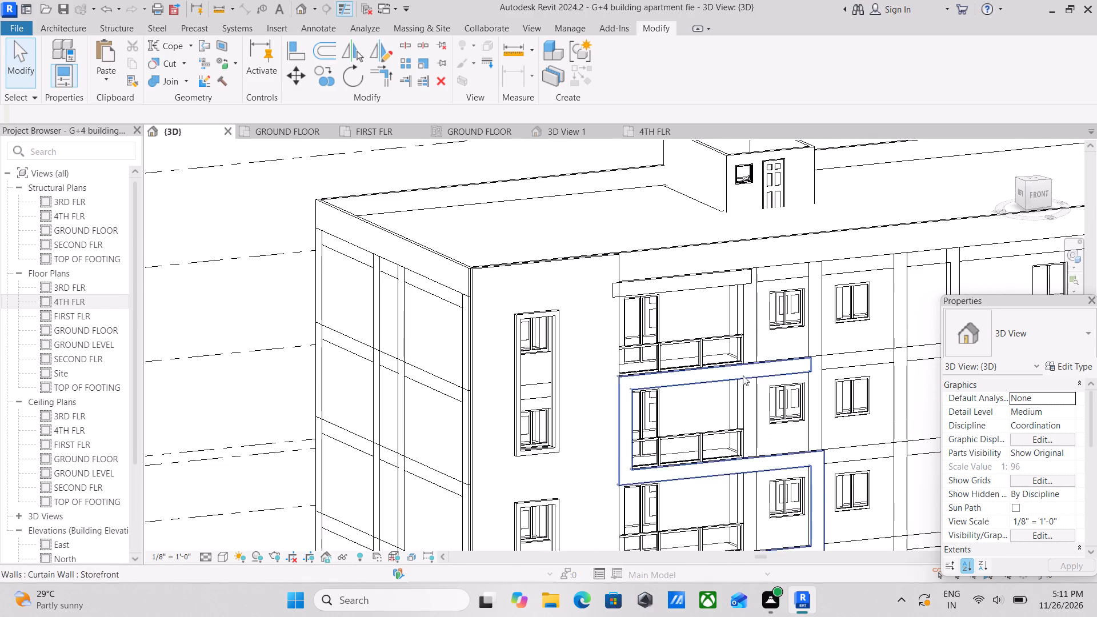
scroll(709, 385, up, 1)
middle_drag(708, 385, 623, 405)
scroll(625, 386, up, 3)
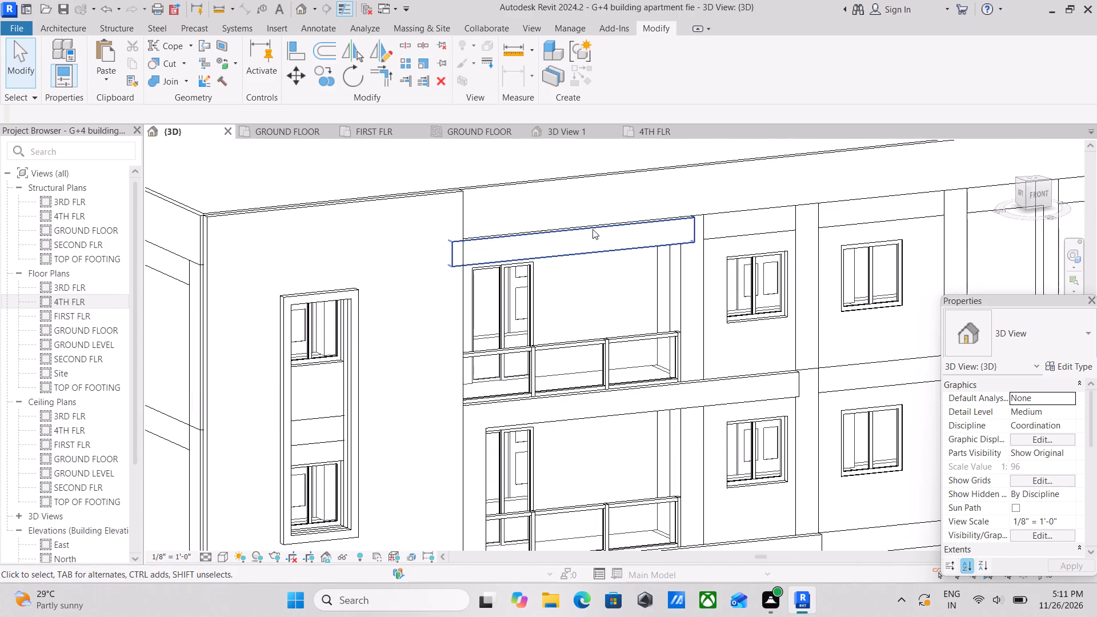
middle_drag(736, 373, 632, 366)
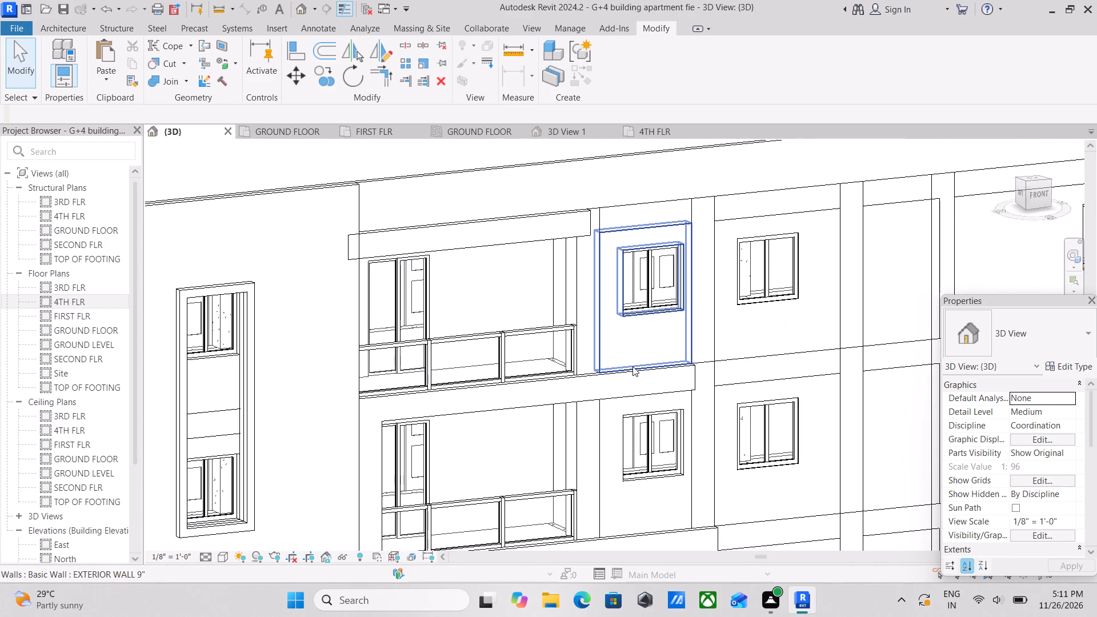
scroll(632, 366, down, 2)
middle_drag(632, 366, 592, 241)
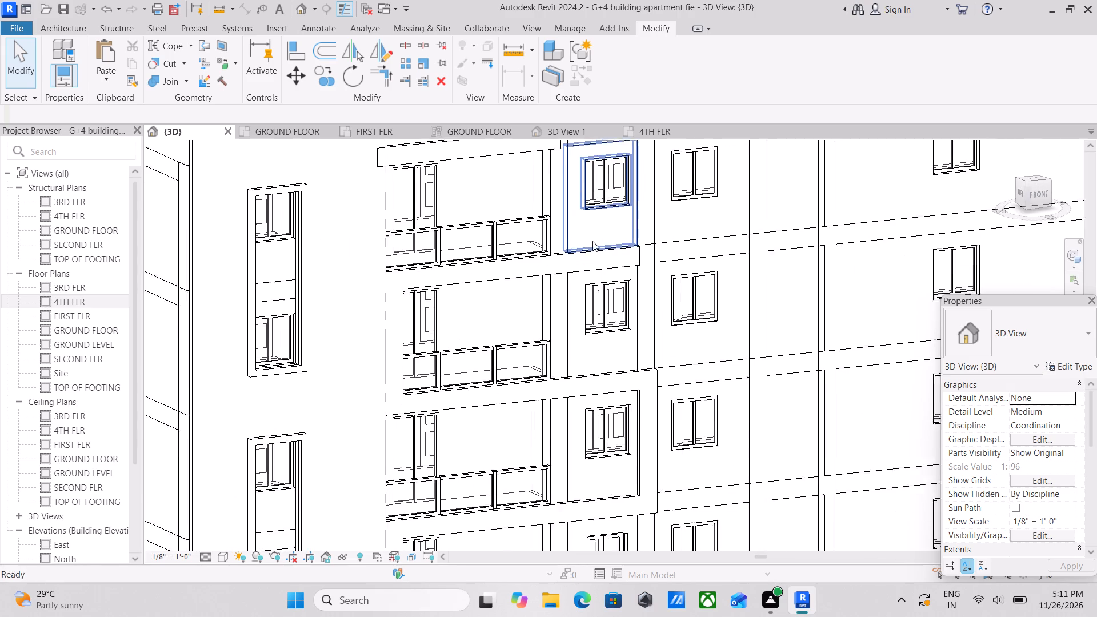
middle_drag(605, 420, 518, 334)
scroll(554, 378, down, 1)
scroll(426, 320, up, 3)
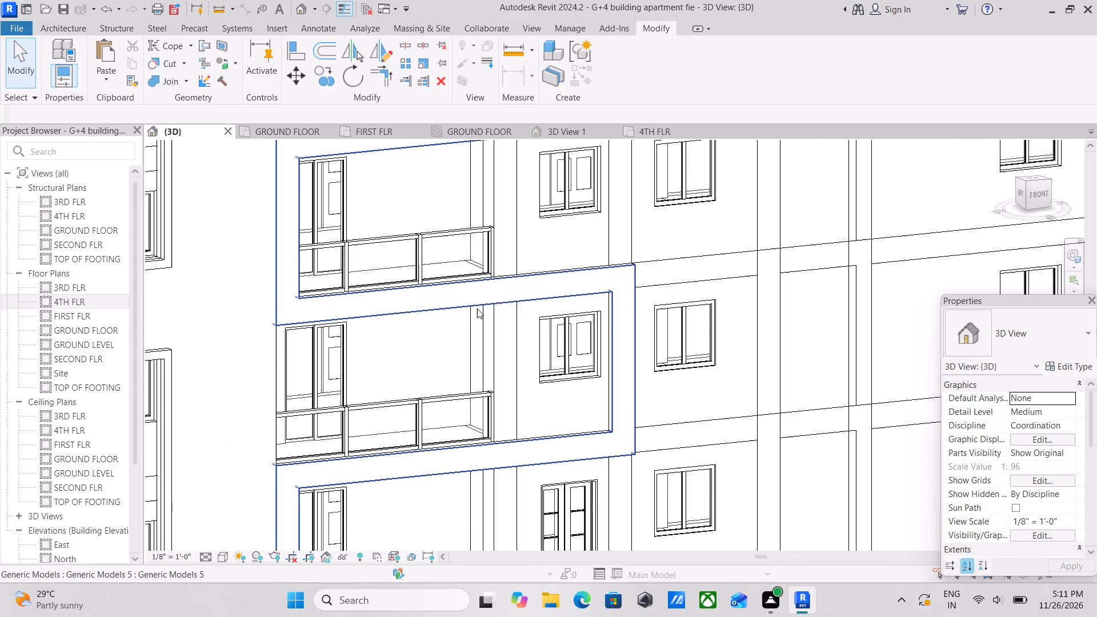
scroll(478, 310, down, 1)
middle_drag(502, 352, 518, 325)
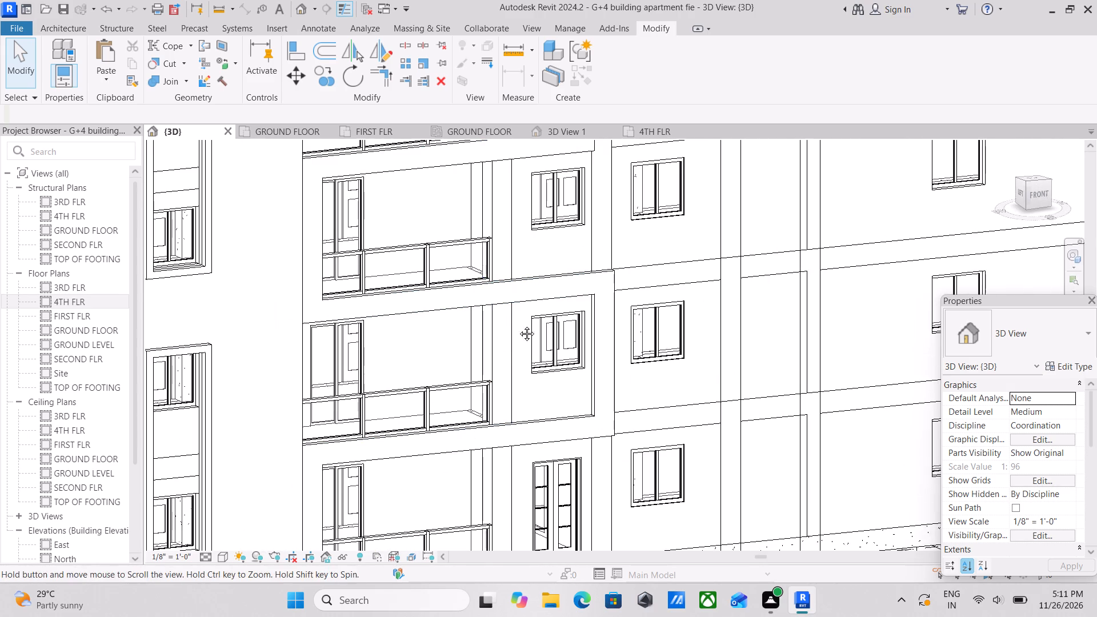
middle_drag(518, 325, 533, 298)
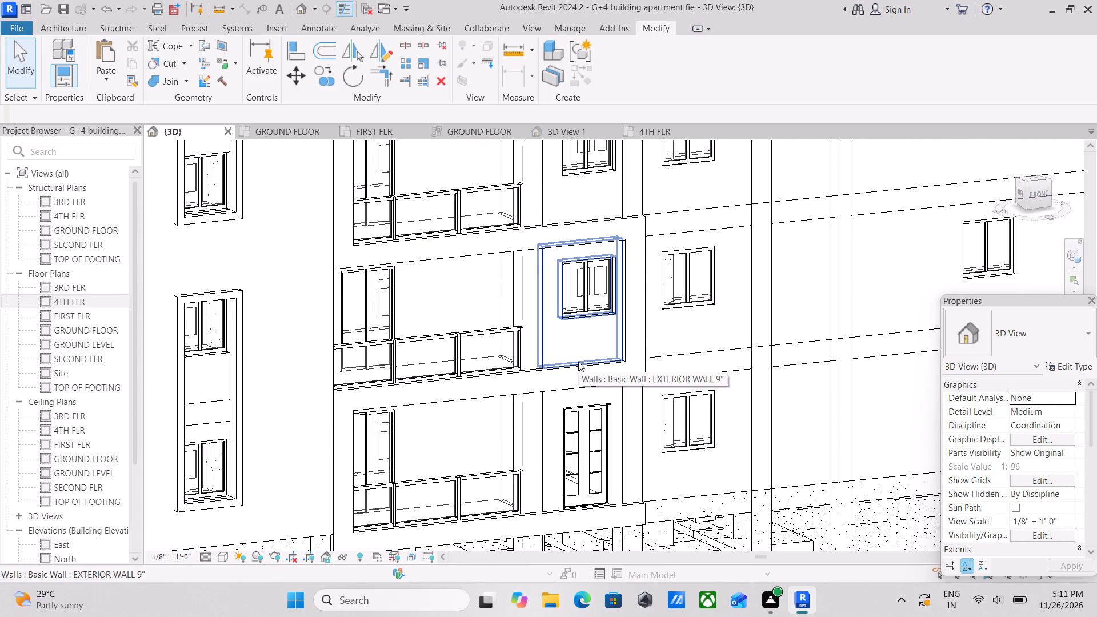
scroll(578, 362, down, 1)
middle_drag(525, 403, 563, 372)
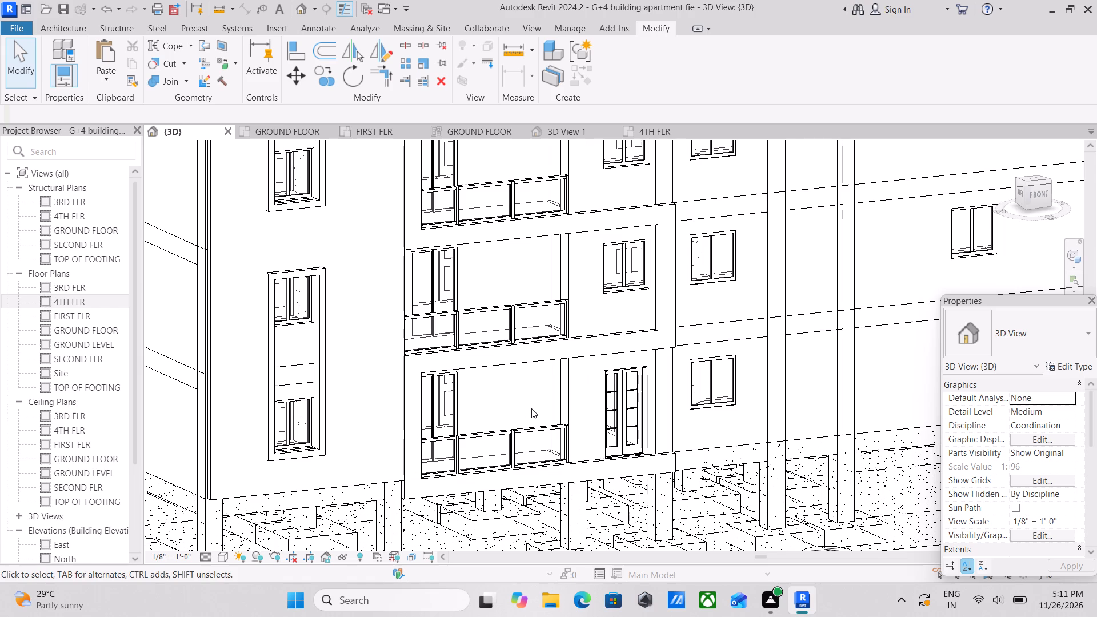
scroll(556, 402, down, 2)
middle_drag(556, 402, 539, 460)
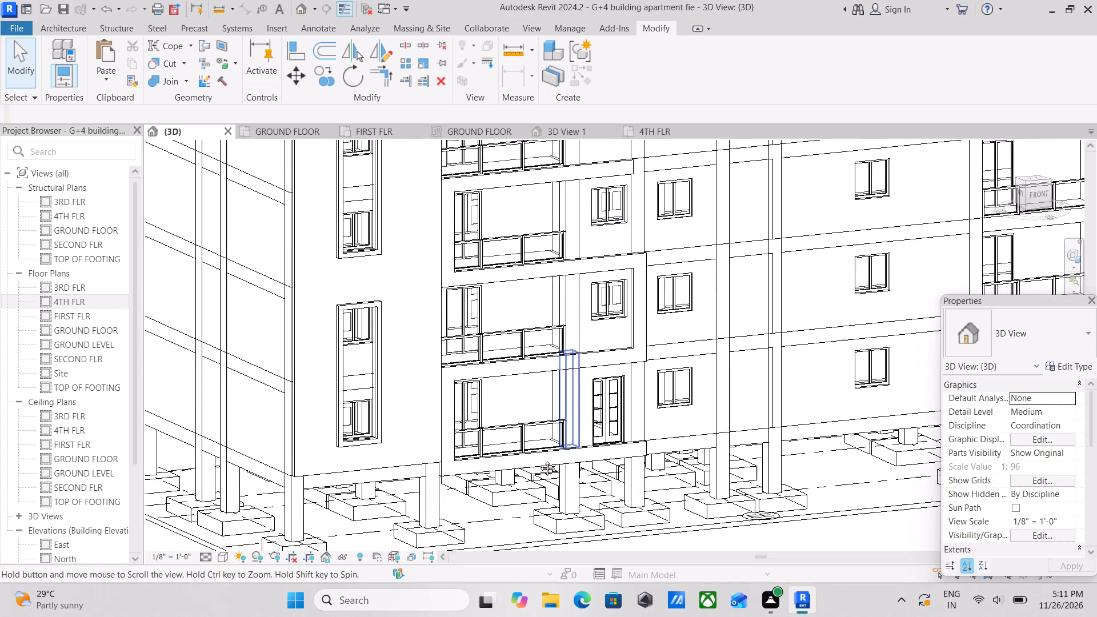
middle_drag(539, 460, 531, 499)
middle_drag(531, 402, 533, 437)
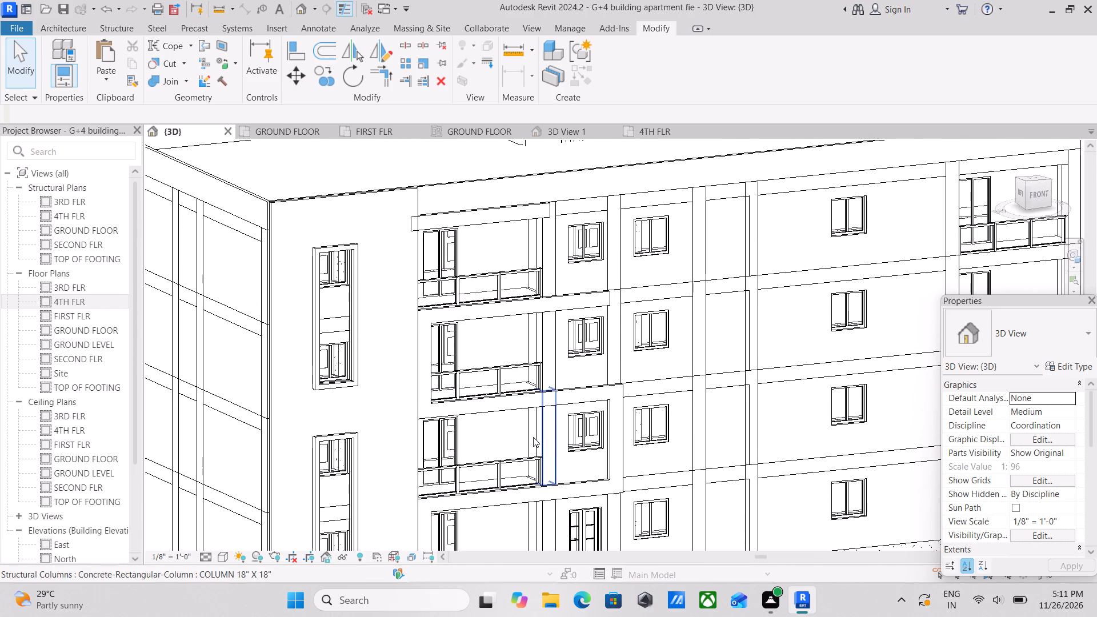
Examine the projecting band and concrete beam above the top-floor balcony from the front and from below.
scroll(538, 390, up, 2)
middle_drag(538, 388, 514, 422)
scroll(478, 315, up, 2)
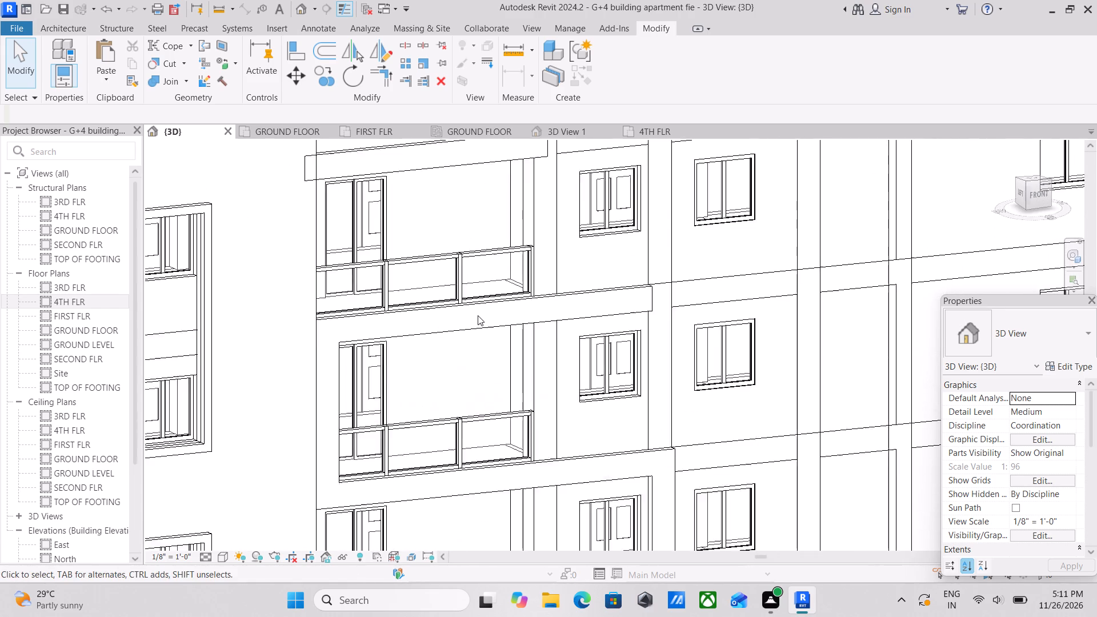
scroll(478, 315, up, 1)
middle_drag(478, 315, 494, 430)
middle_drag(469, 326, 485, 375)
scroll(487, 387, up, 2)
scroll(483, 326, up, 2)
scroll(483, 326, down, 2)
middle_drag(495, 338, 506, 360)
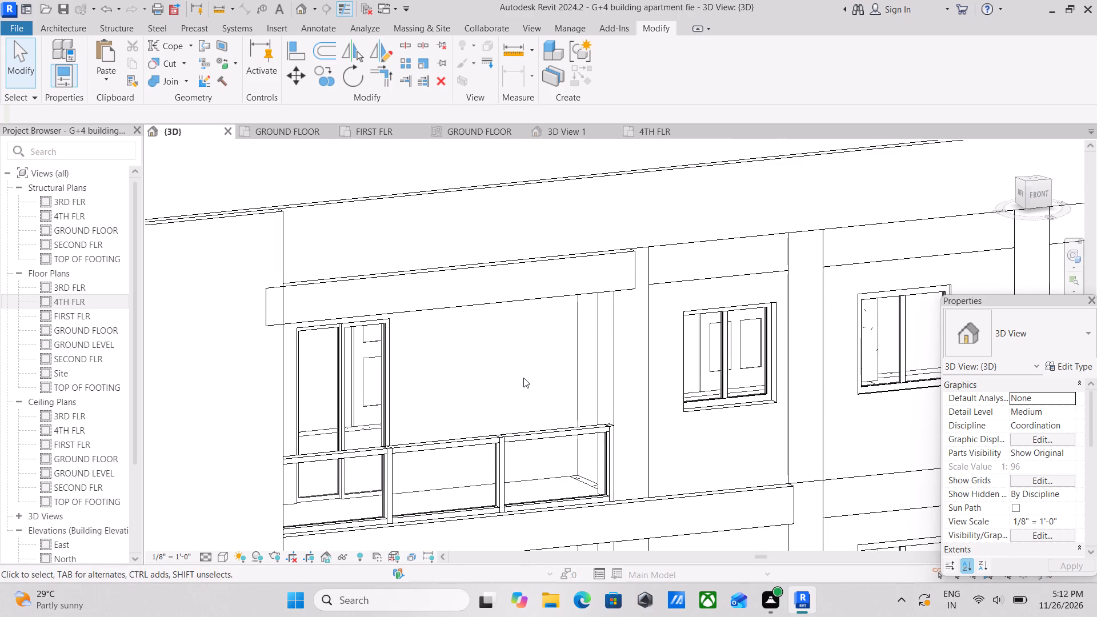
scroll(528, 362, up, 1)
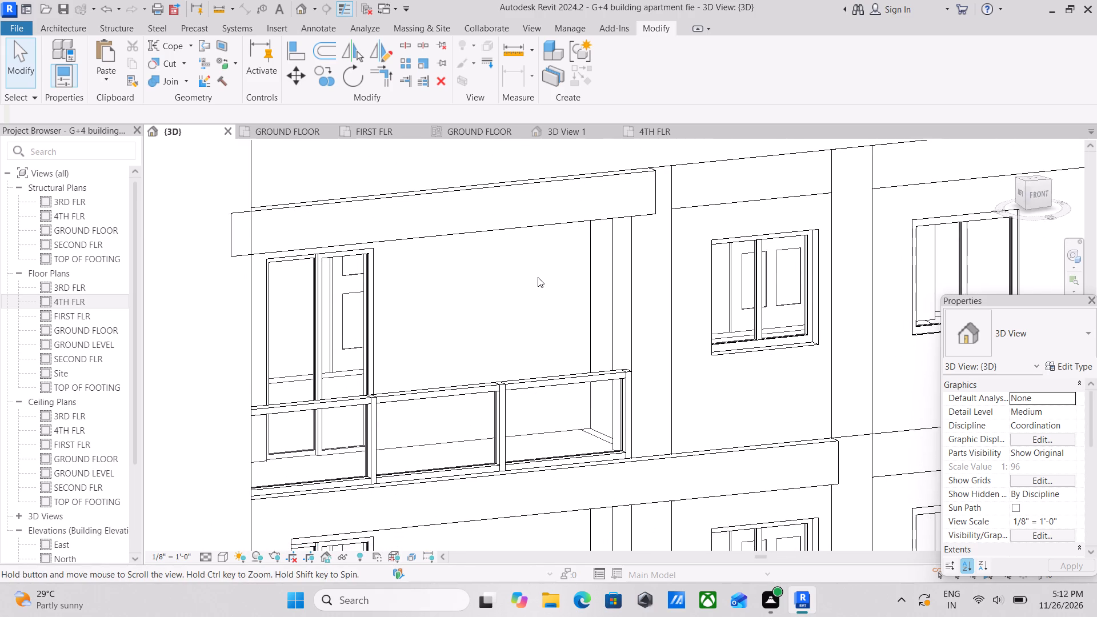
middle_drag(550, 306, 601, 422)
shift+middle_drag(599, 432, 600, 420)
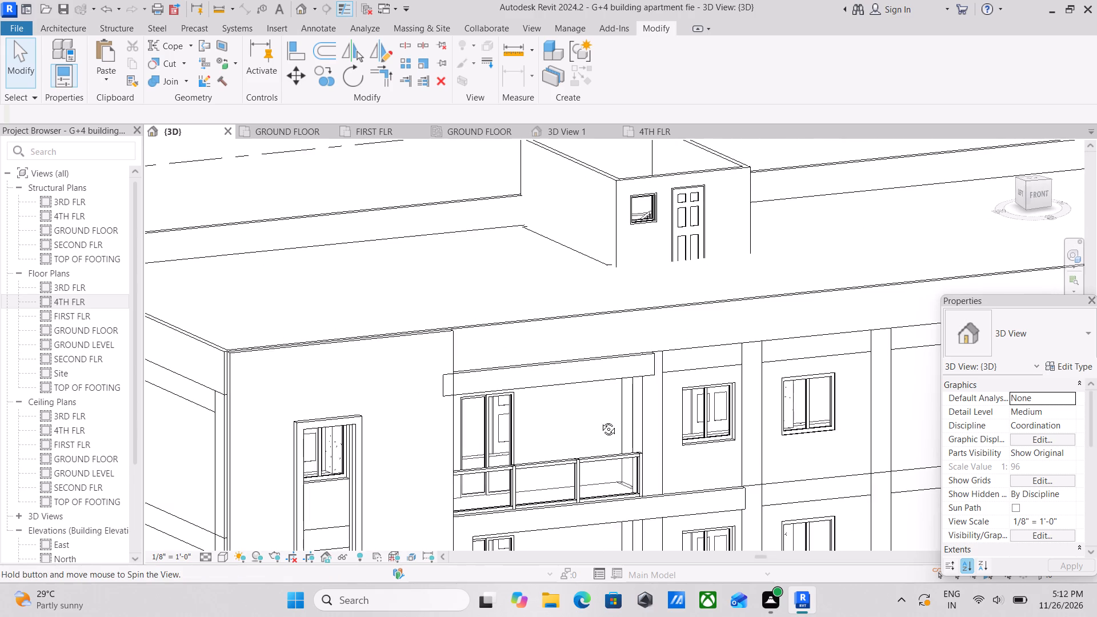
shift+middle_drag(600, 420, 622, 352)
middle_drag(660, 348, 592, 343)
shift+scroll(658, 348, down, 1)
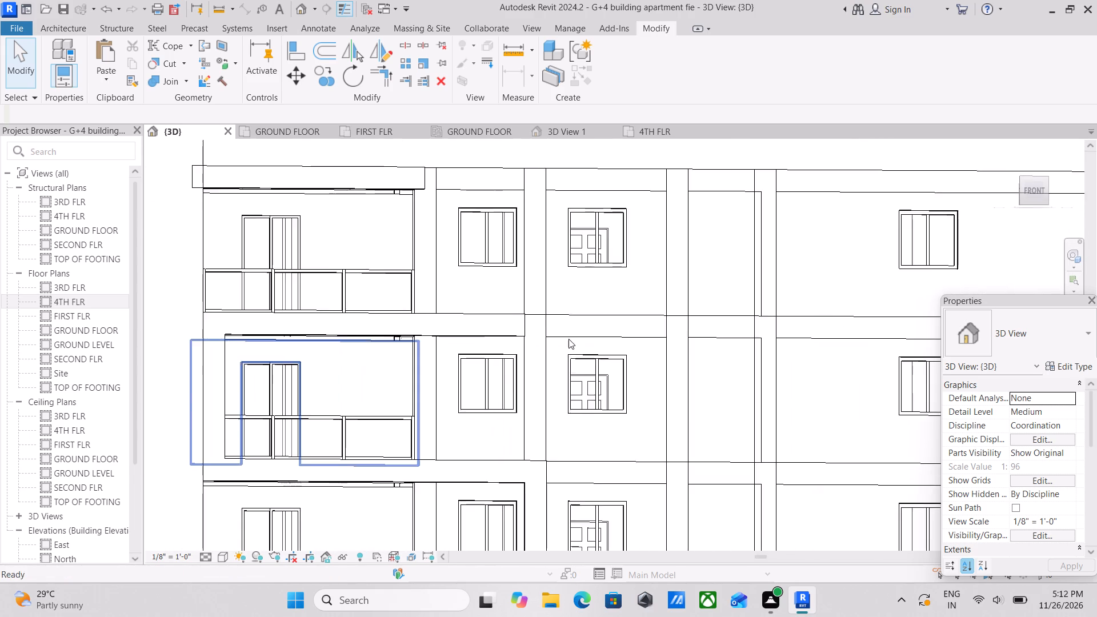
middle_drag(570, 339, 669, 551)
shift+middle_drag(636, 476, 637, 366)
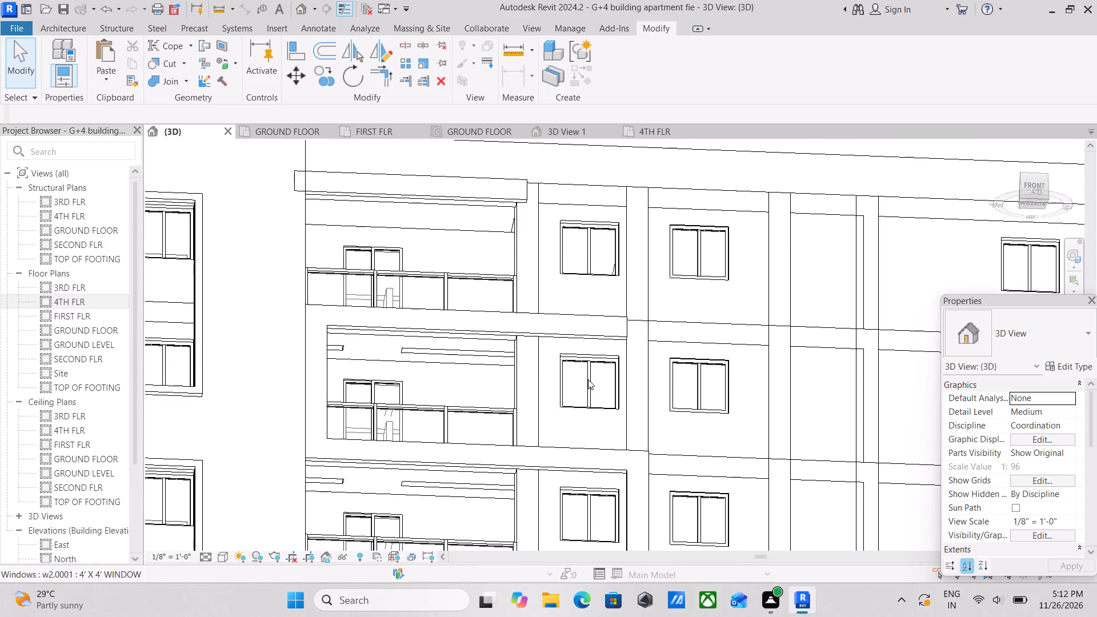
middle_drag(587, 388, 586, 611)
scroll(591, 583, up, 1)
shift+middle_drag(541, 498, 576, 396)
scroll(576, 396, up, 1)
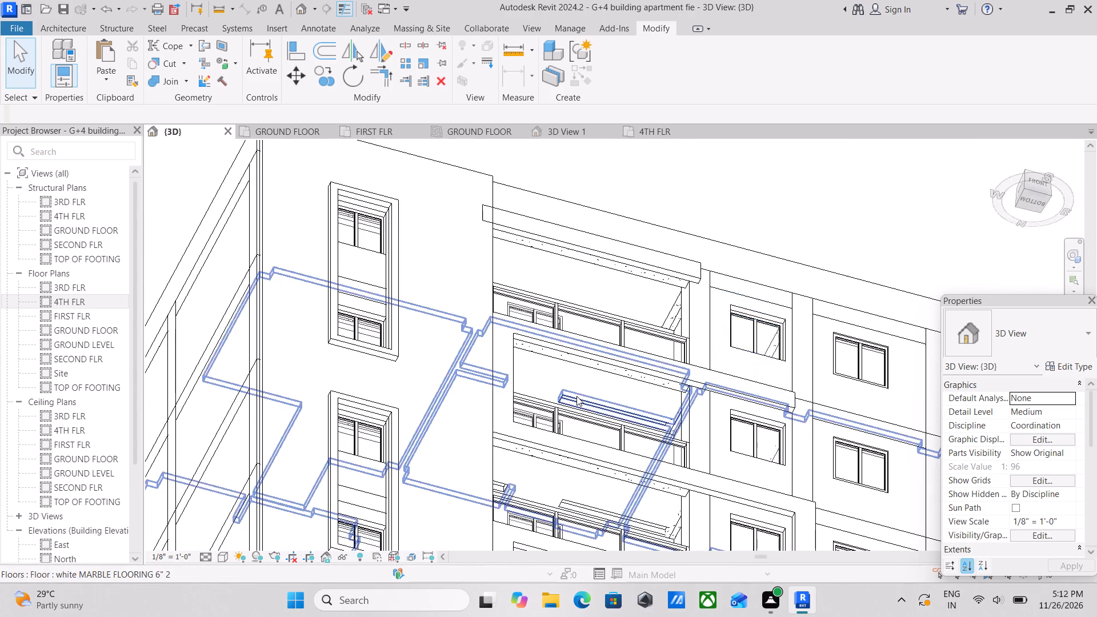
scroll(576, 396, up, 1)
scroll(636, 294, up, 2)
middle_drag(639, 289, 548, 495)
middle_drag(570, 450, 572, 440)
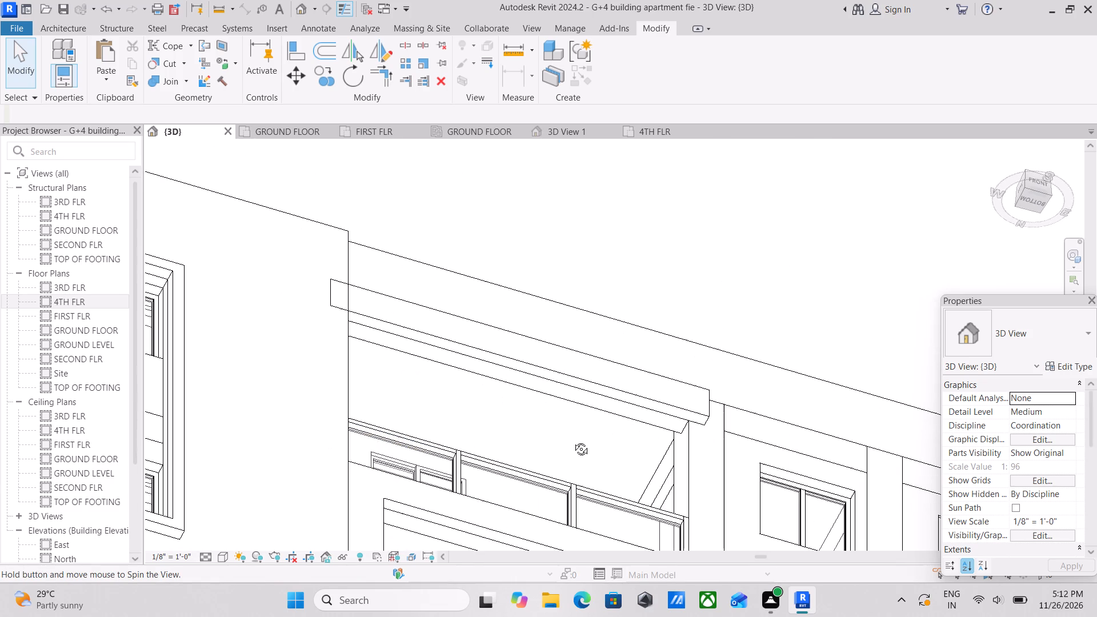
middle_drag(572, 440, 560, 476)
scroll(560, 476, up, 1)
scroll(497, 488, up, 2)
shift+middle_drag(501, 481, 510, 463)
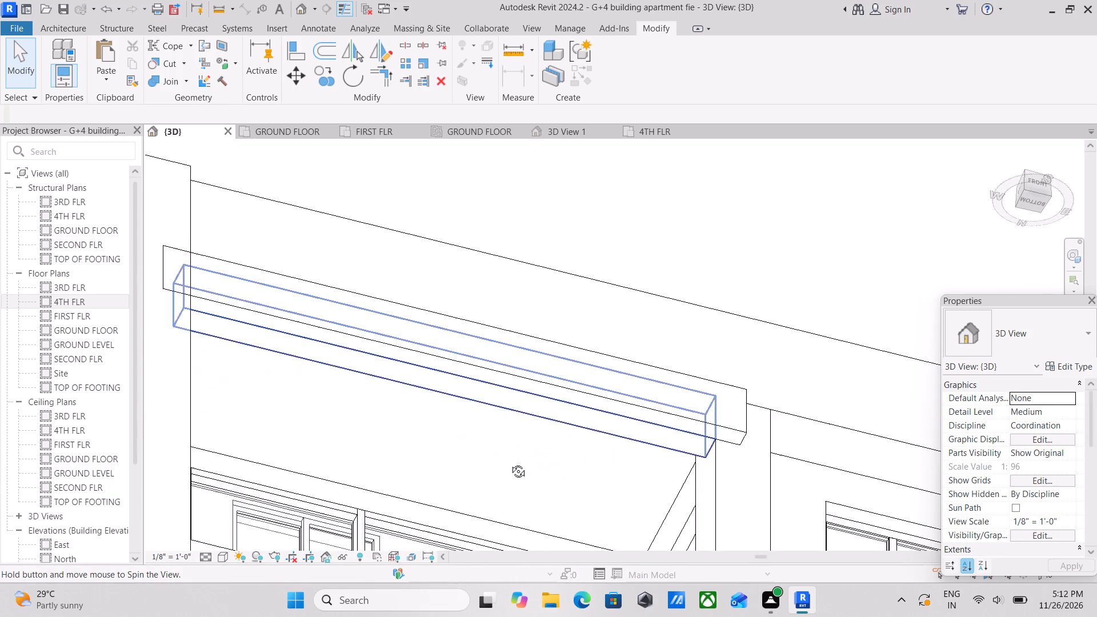
shift+middle_drag(510, 463, 513, 458)
middle_drag(560, 433, 519, 437)
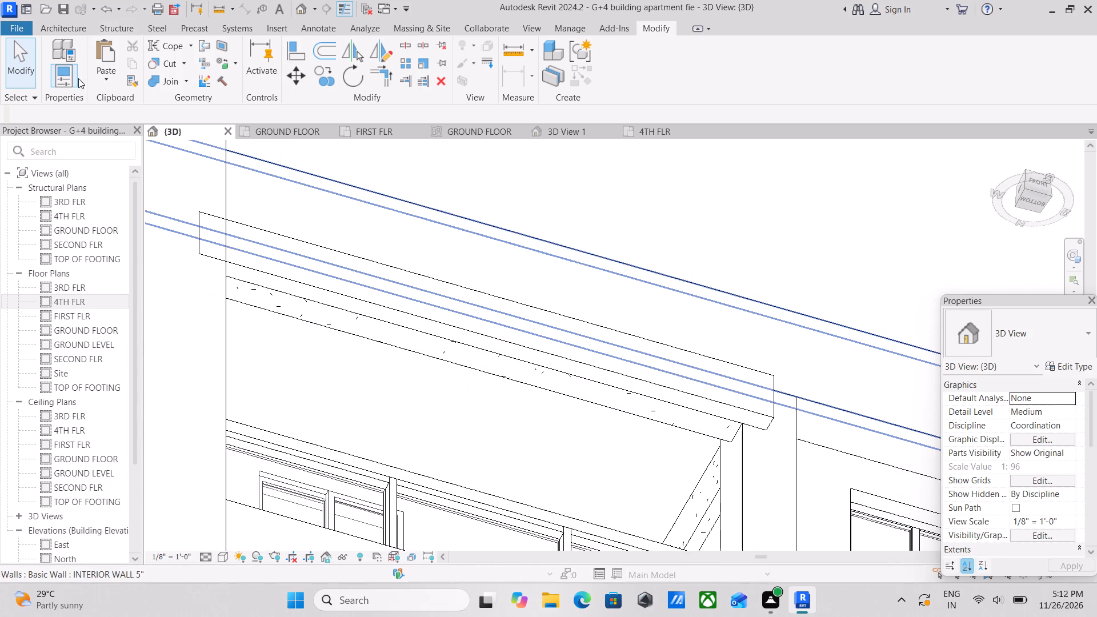
Create a new in-place model in the Generic Models category, keeping the default name.
click(65, 29)
click(160, 78)
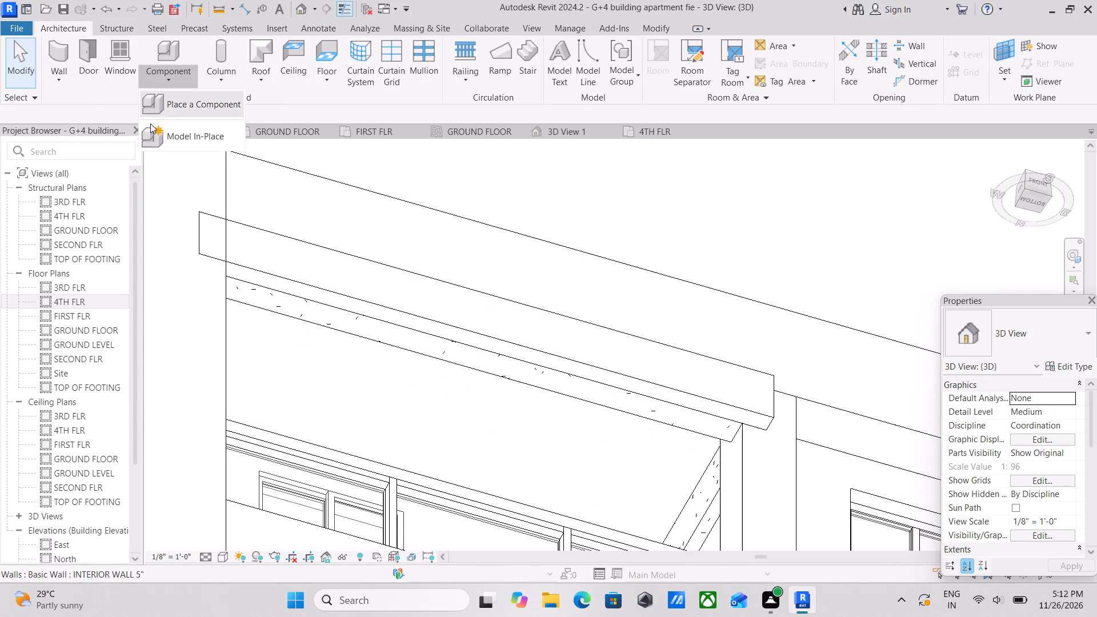
click(162, 135)
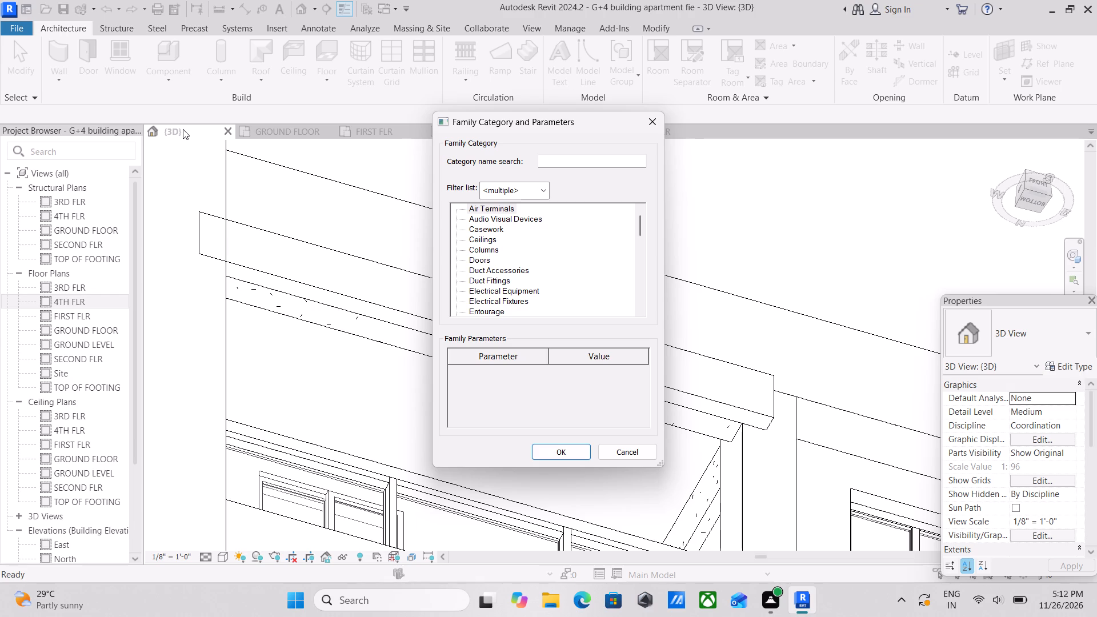
scroll(389, 307, down, 2)
scroll(473, 283, down, 4)
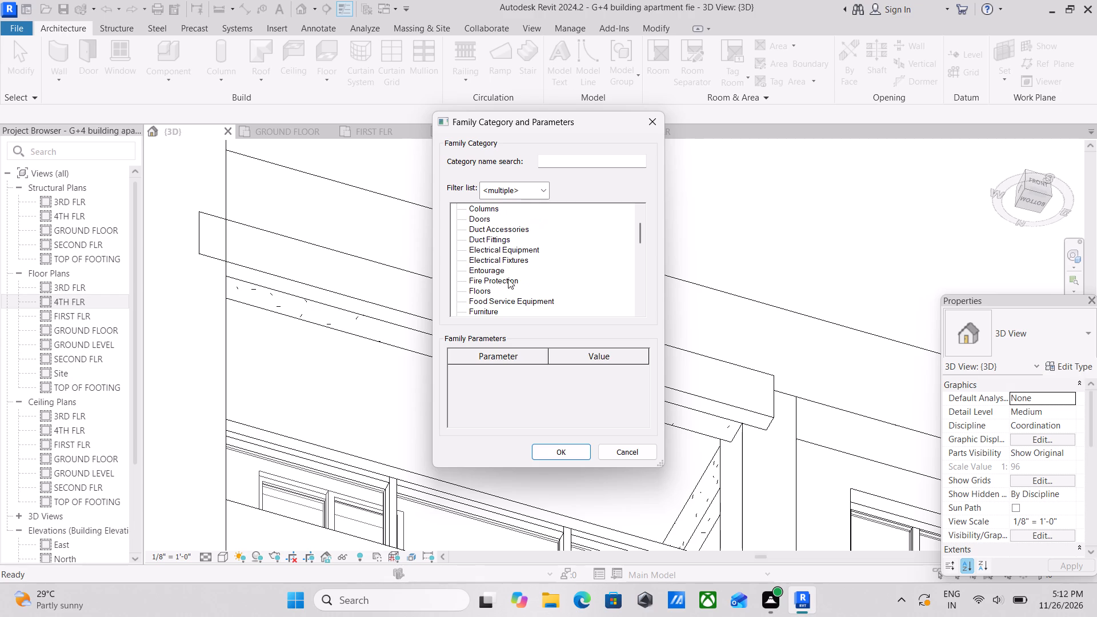
scroll(496, 273, down, 2)
scroll(495, 257, up, 5)
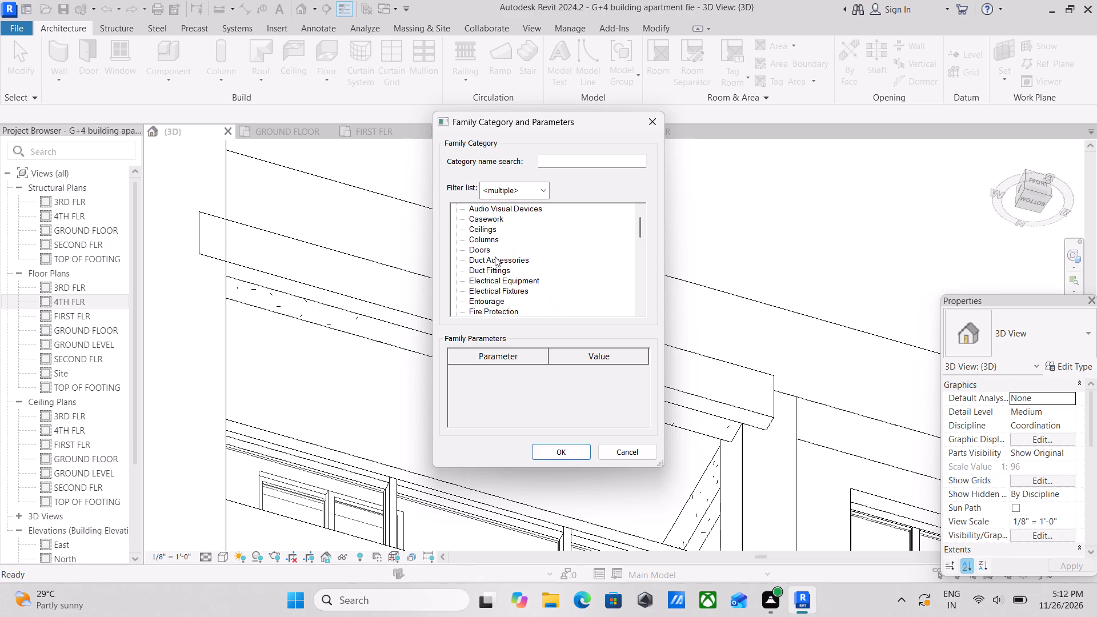
scroll(495, 257, down, 3)
scroll(510, 305, down, 4)
scroll(510, 306, up, 6)
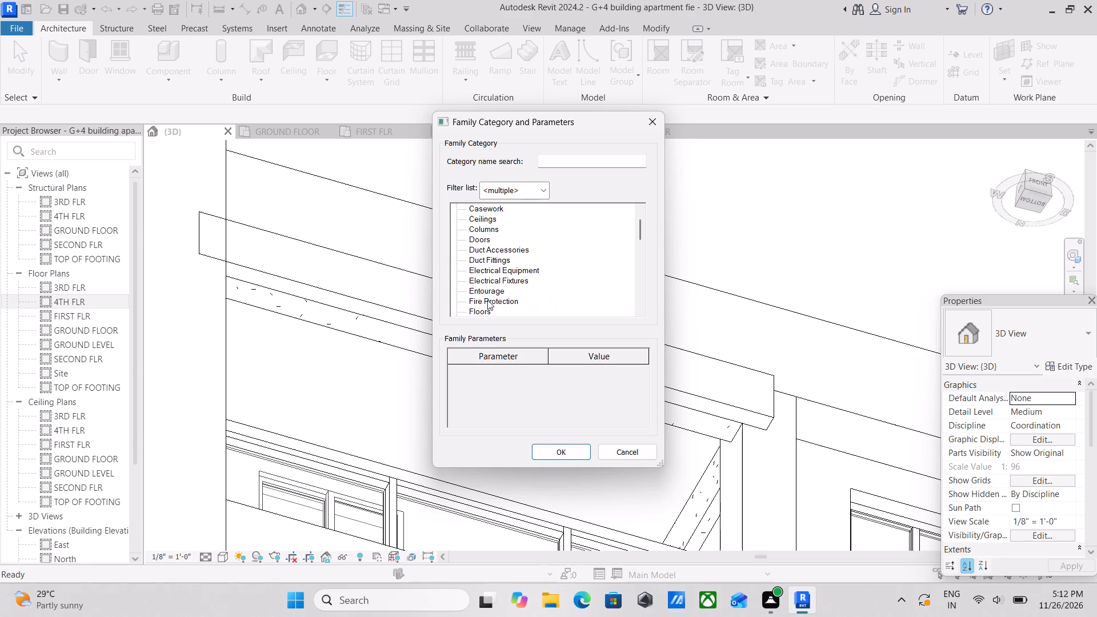
scroll(487, 300, down, 8)
click(513, 271)
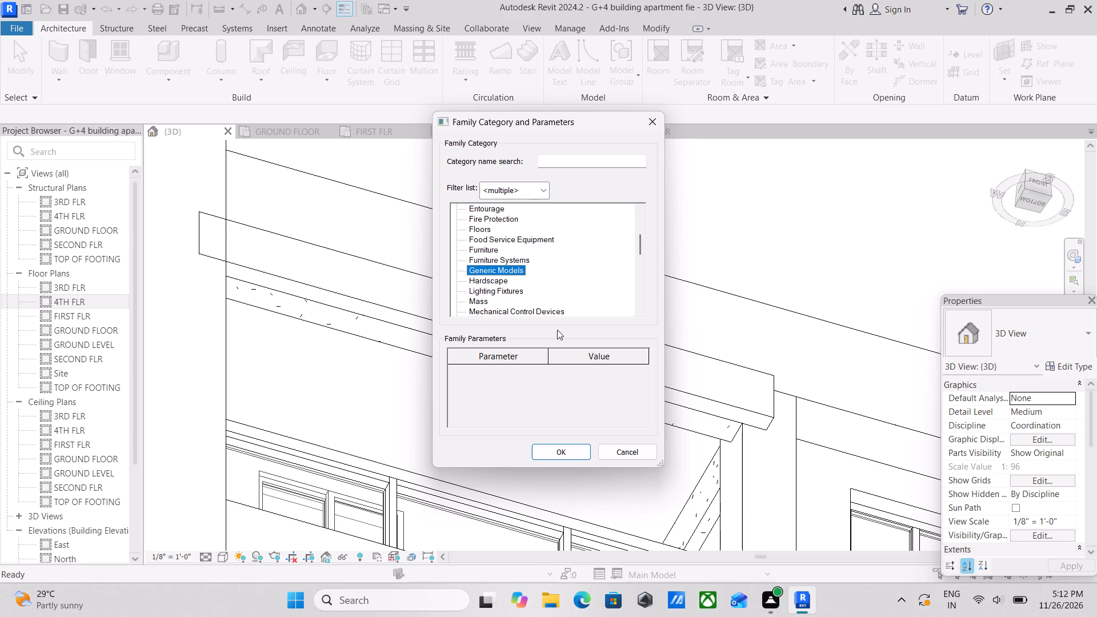
click(566, 456)
scroll(526, 398, up, 1)
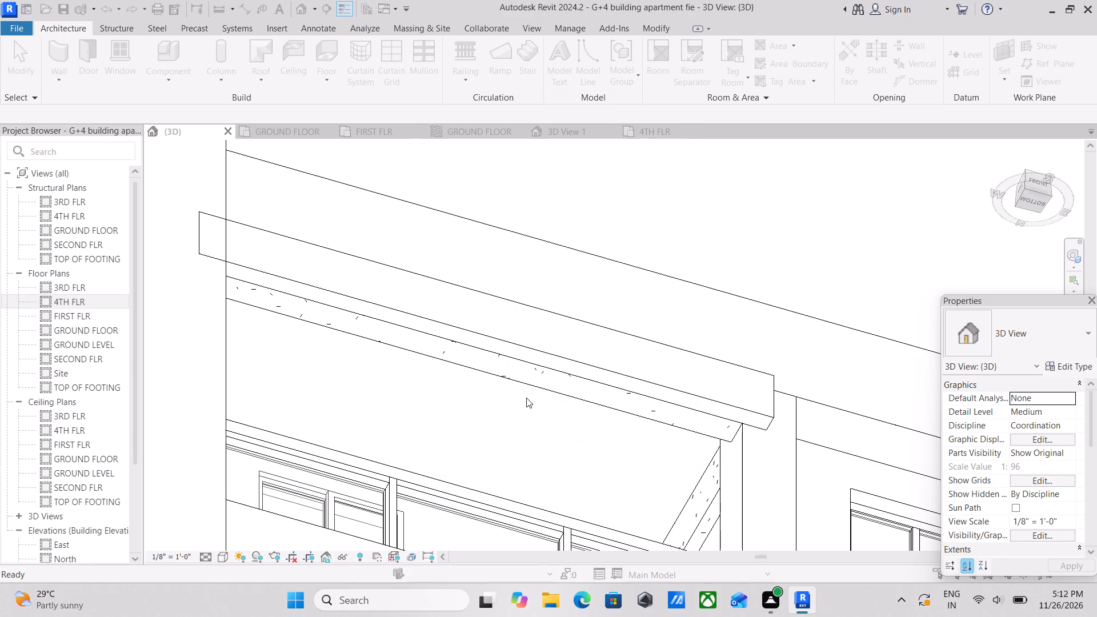
scroll(526, 398, up, 2)
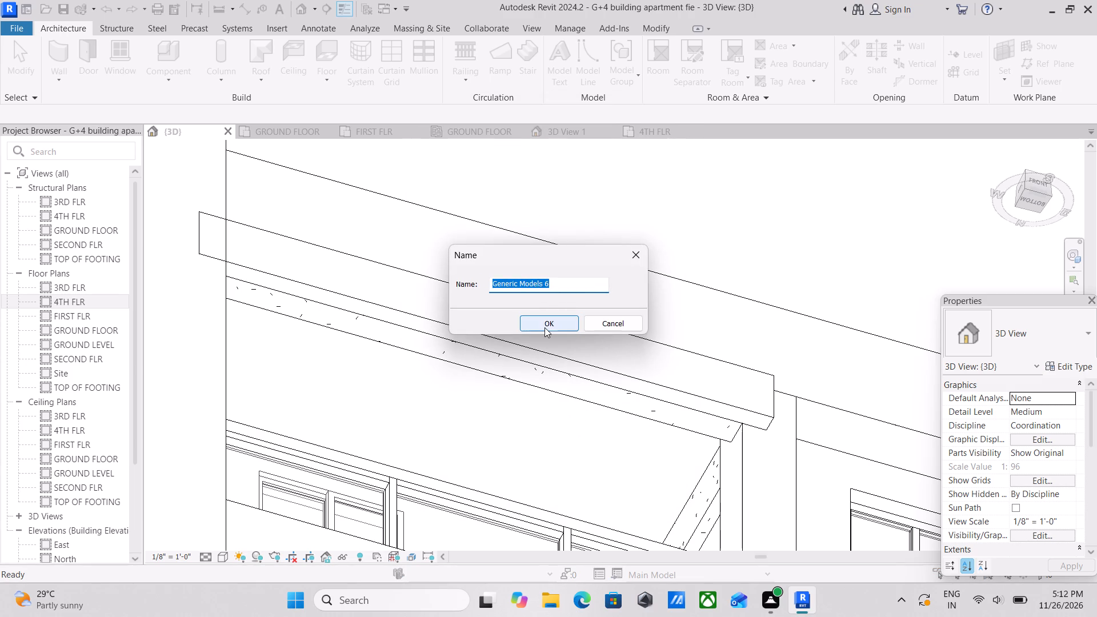
click(545, 327)
Set the work plane to the underside of the concrete beam above the top-floor balcony.
scroll(552, 418, up, 2)
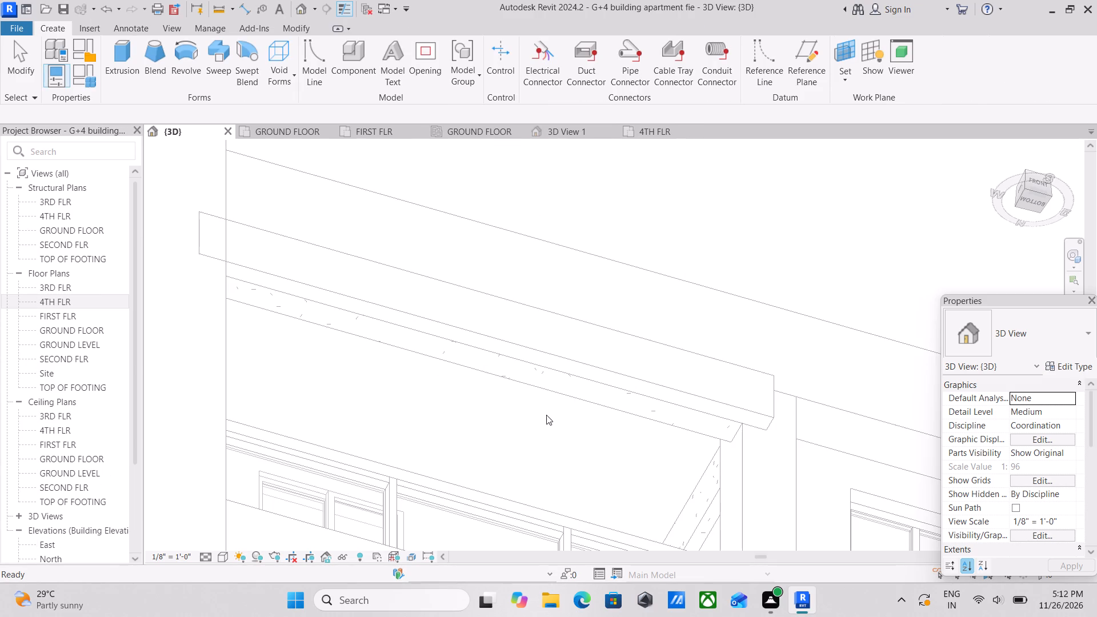
click(838, 73)
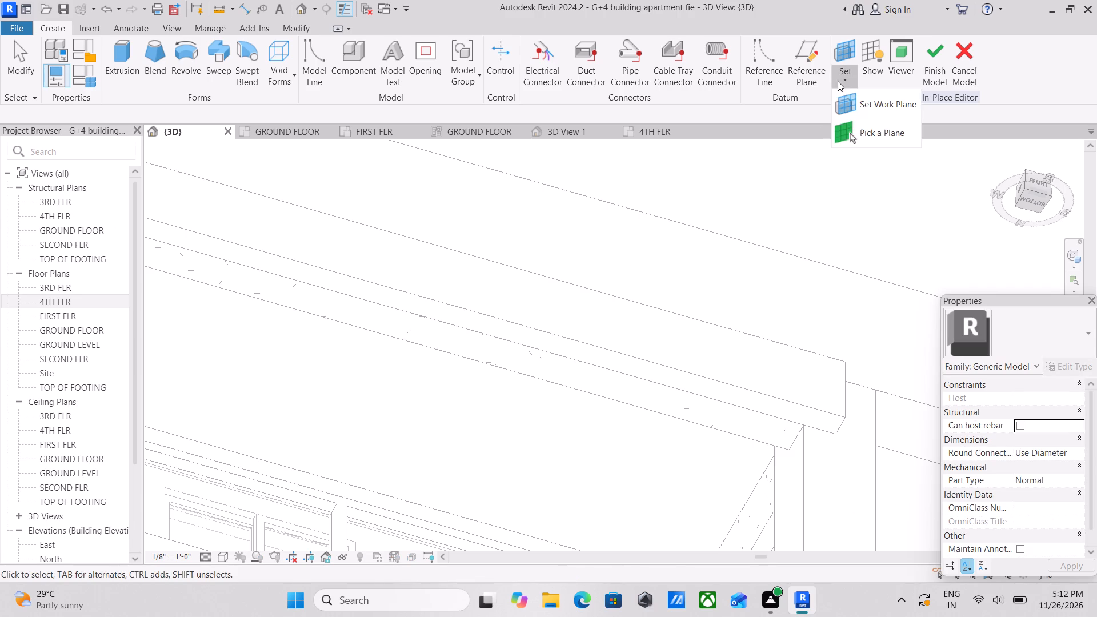
click(859, 135)
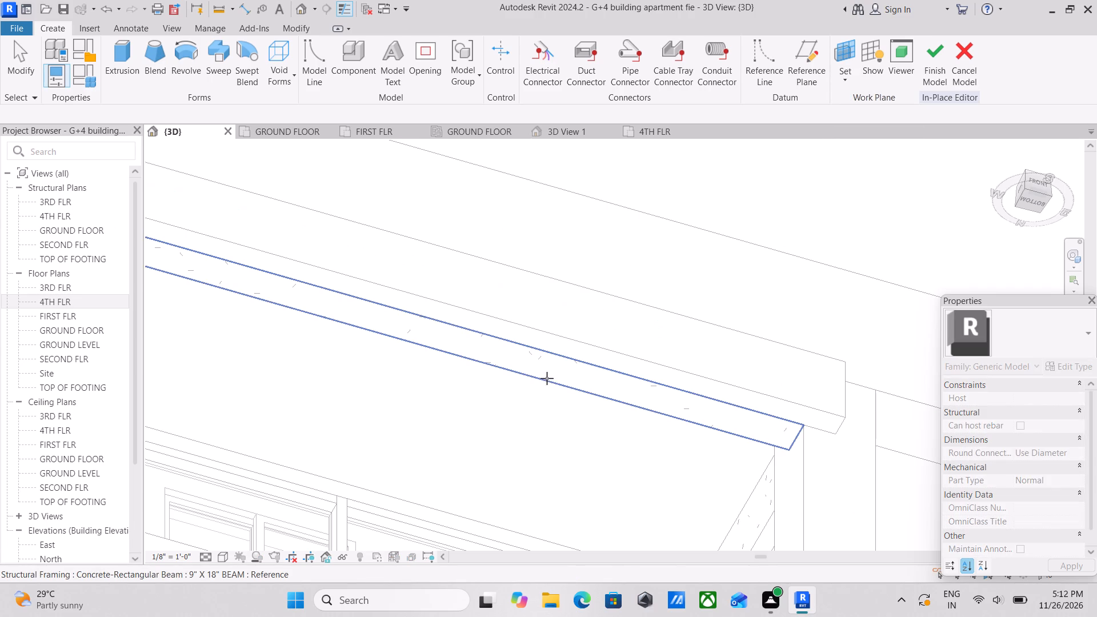
click(547, 378)
middle_drag(423, 381, 546, 384)
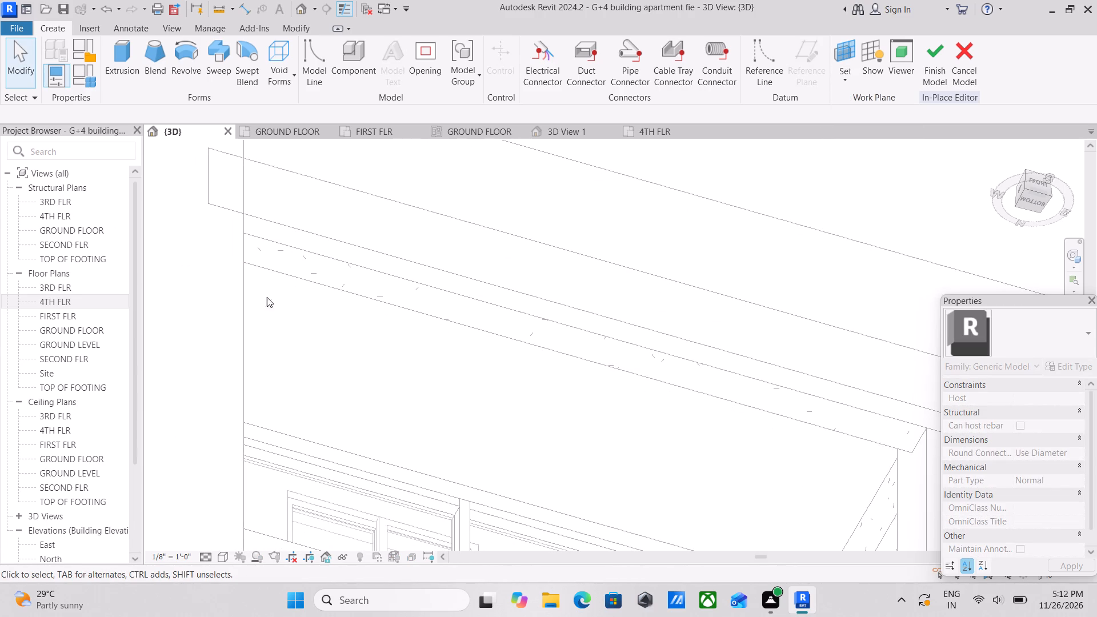
Start an extrusion and sketch a small rectangle about 5 inches long on the beam's underside, near its outer edge.
click(125, 63)
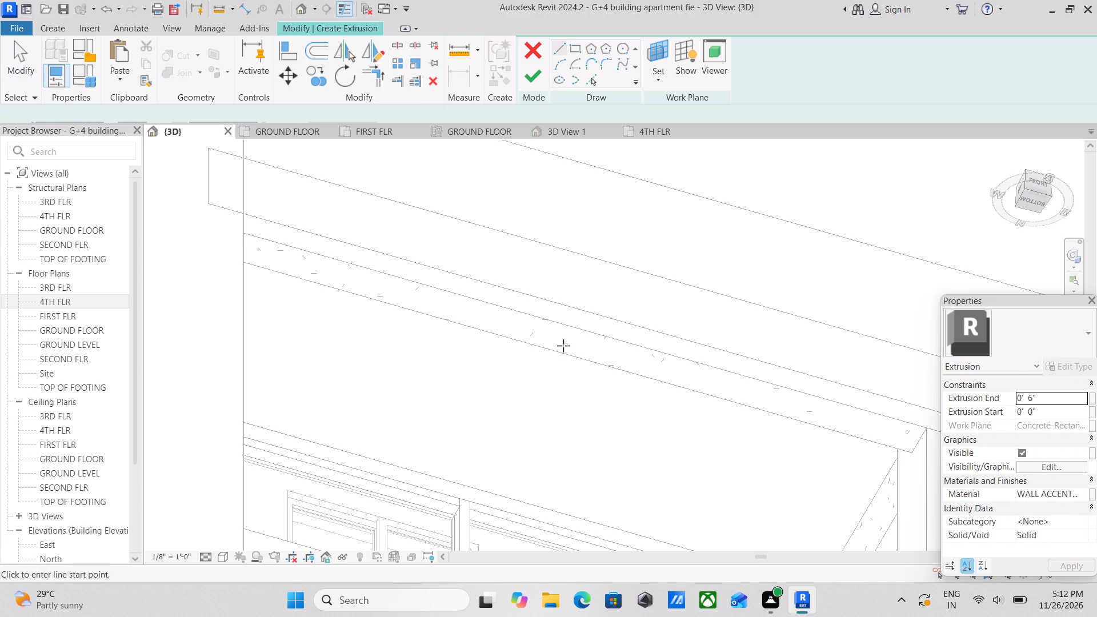
scroll(640, 371, up, 3)
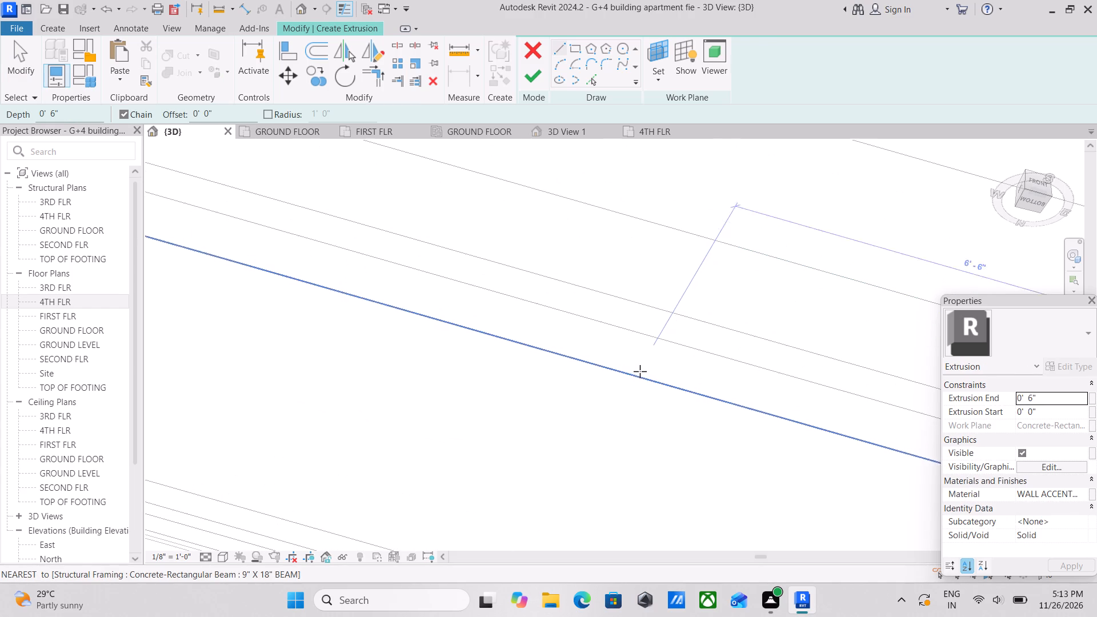
click(570, 47)
scroll(563, 324, down, 9)
scroll(579, 361, up, 1)
middle_drag(586, 360, 507, 350)
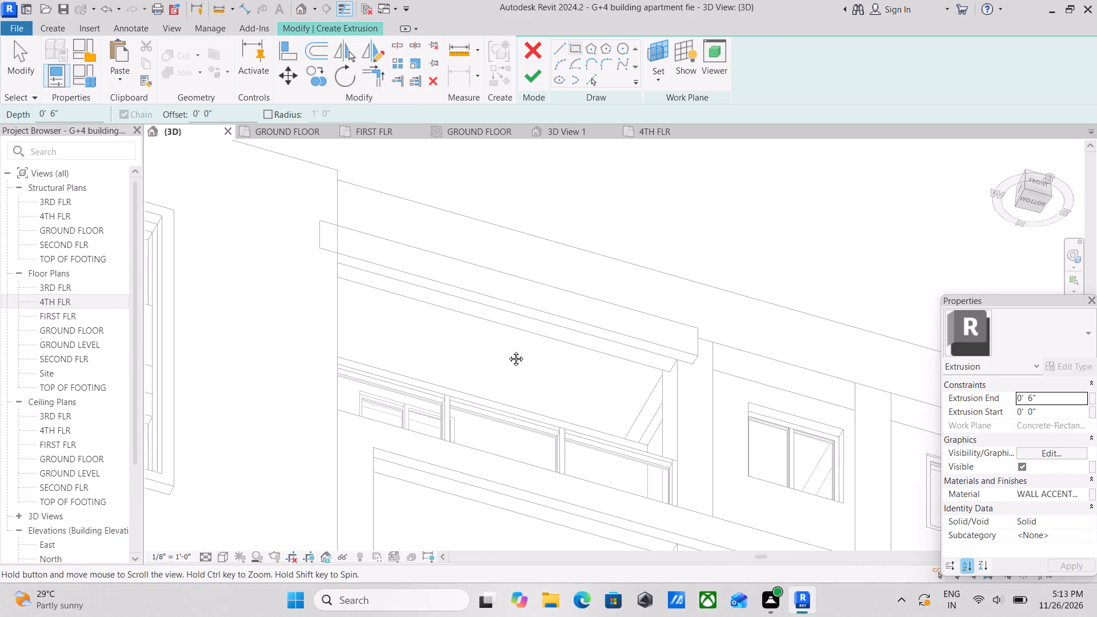
middle_drag(507, 350, 498, 348)
scroll(616, 353, up, 4)
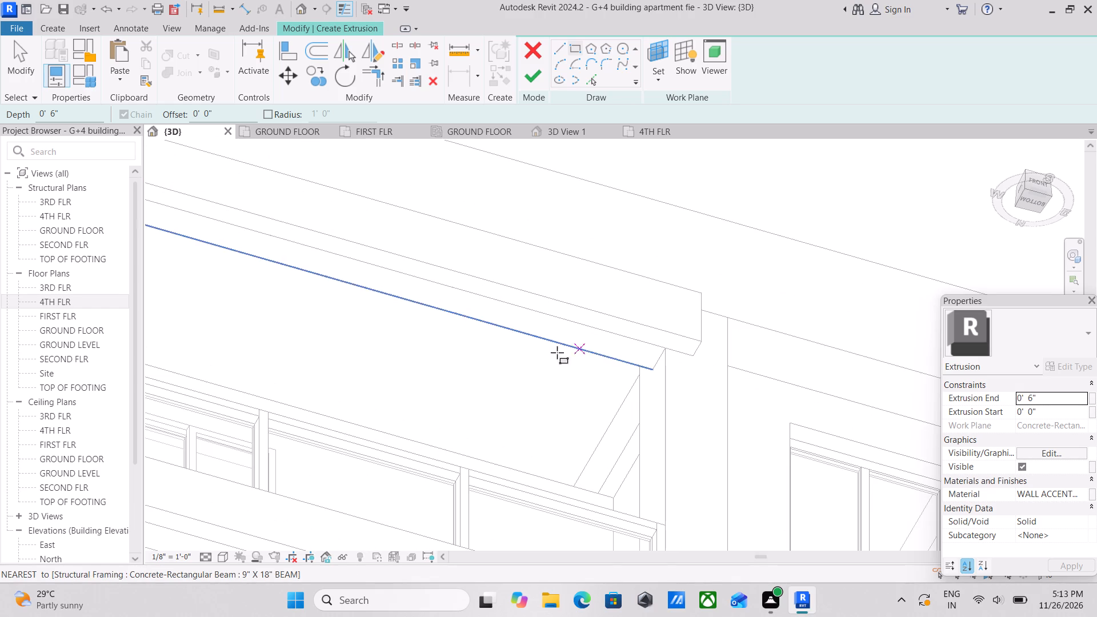
scroll(473, 316, up, 2)
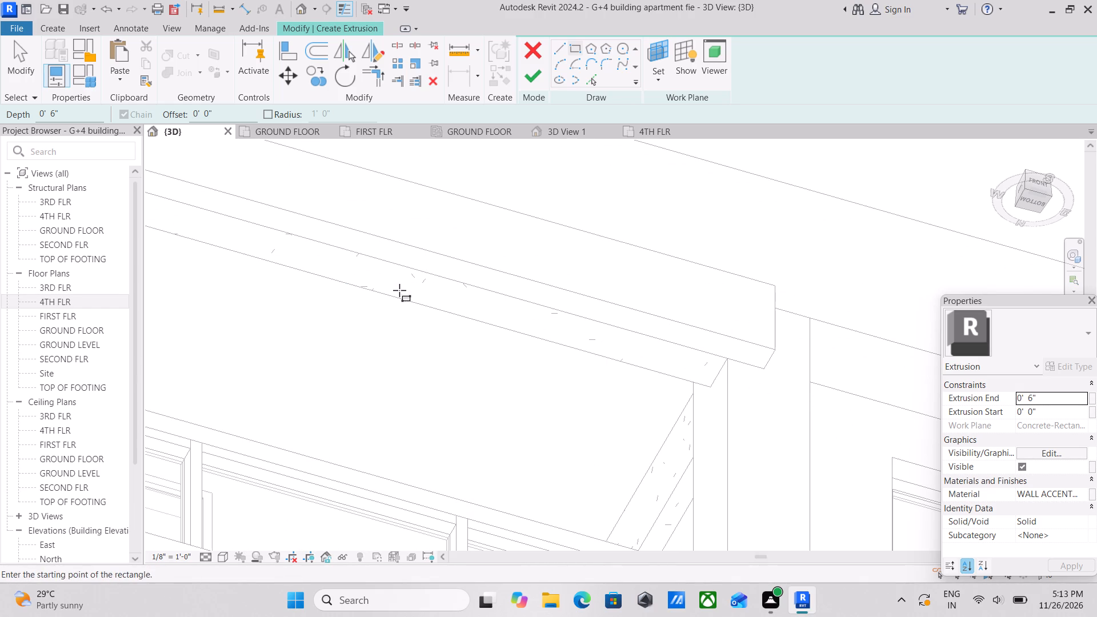
click(405, 283)
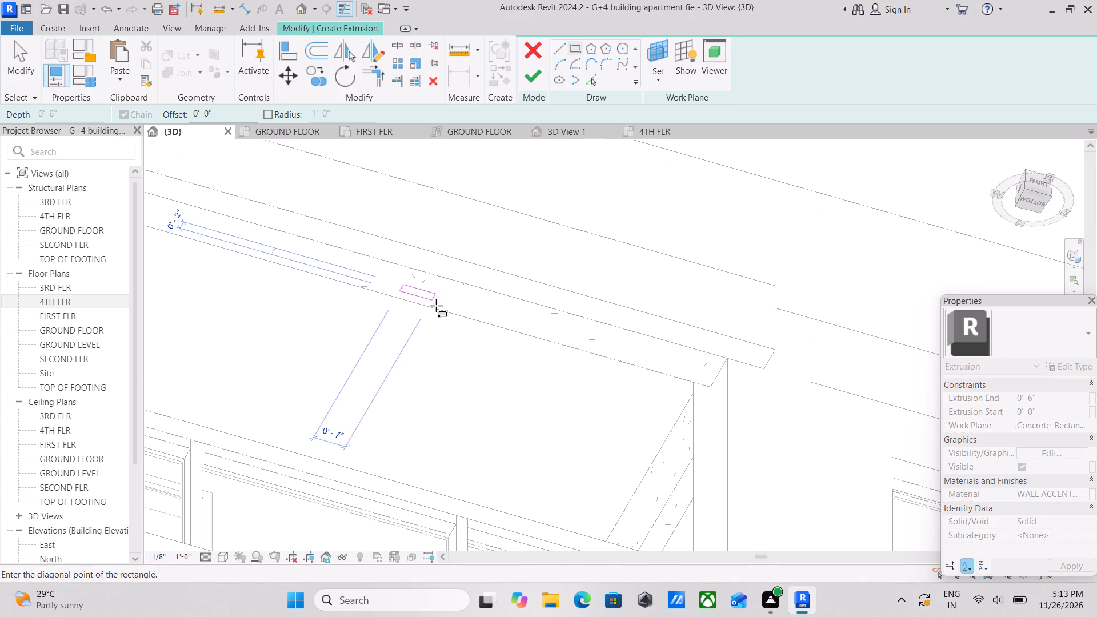
scroll(435, 306, up, 5)
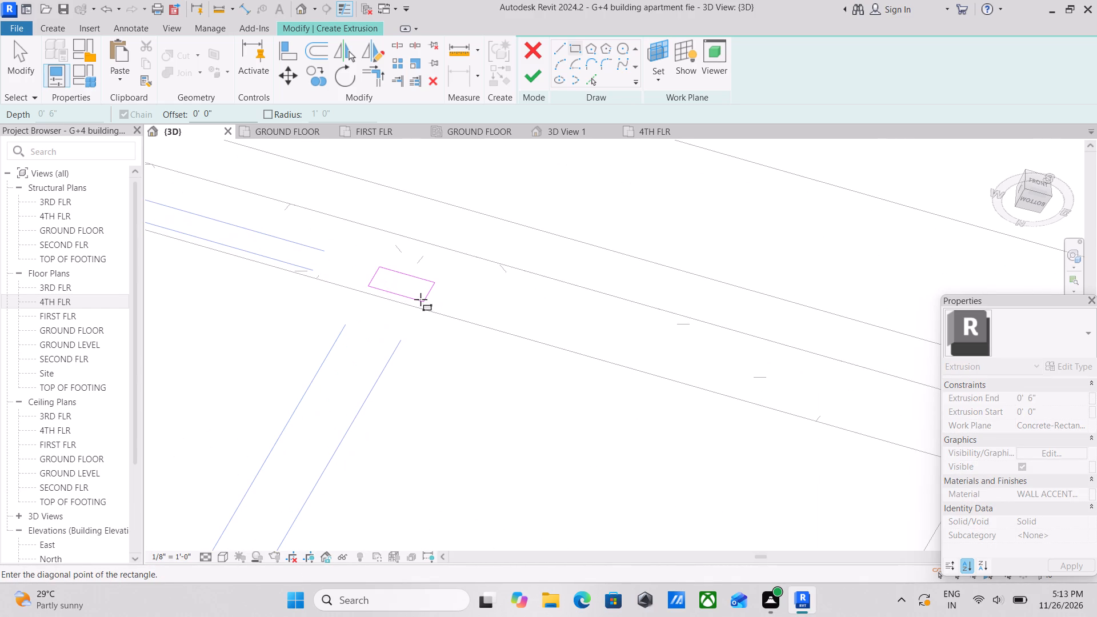
scroll(422, 299, up, 2)
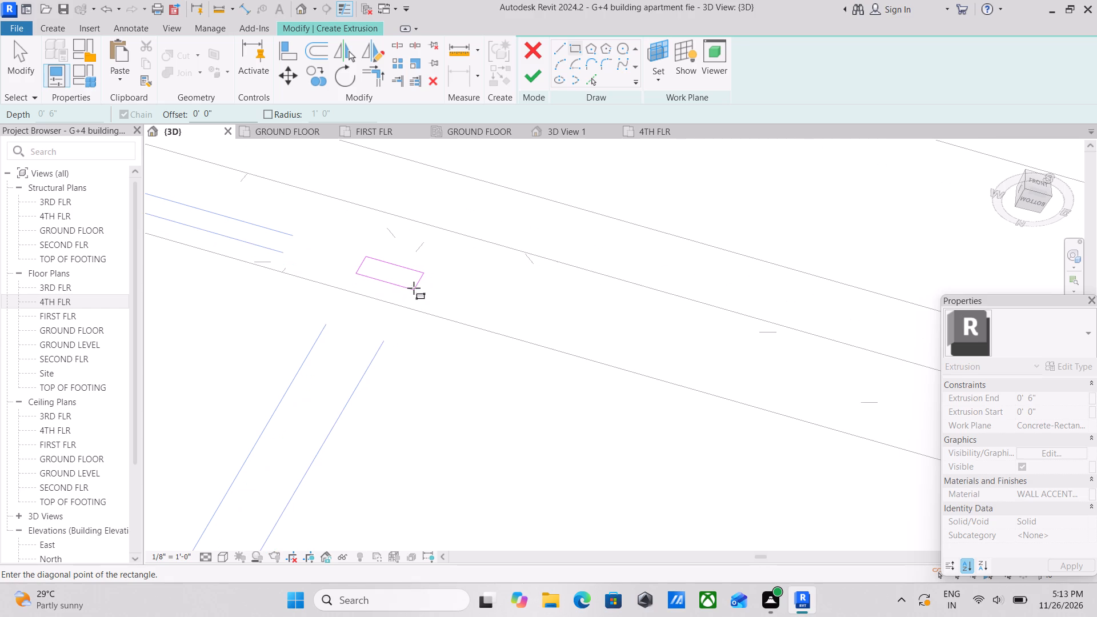
scroll(414, 288, up, 2)
middle_drag(414, 288, 492, 324)
scroll(492, 324, down, 3)
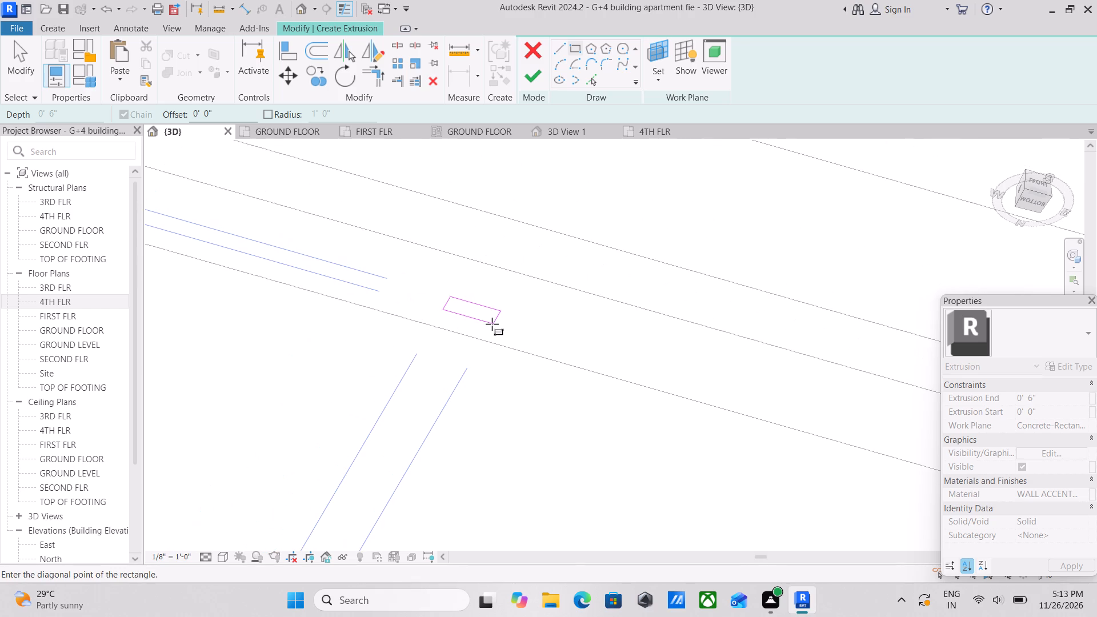
scroll(492, 324, down, 3)
middle_drag(492, 324, 485, 252)
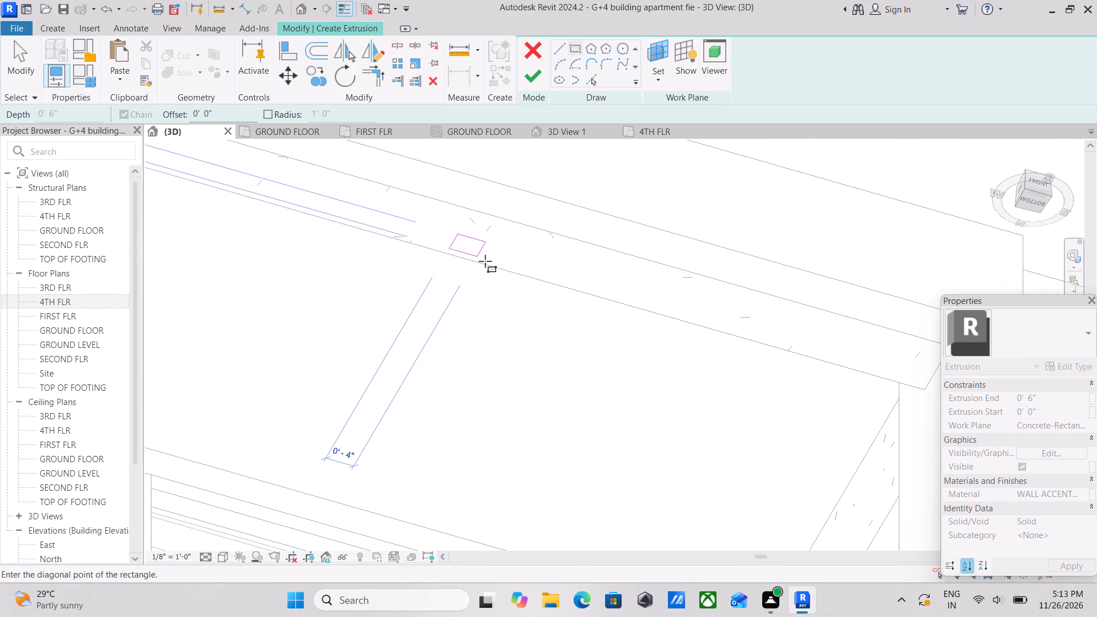
scroll(485, 261, up, 2)
click(491, 251)
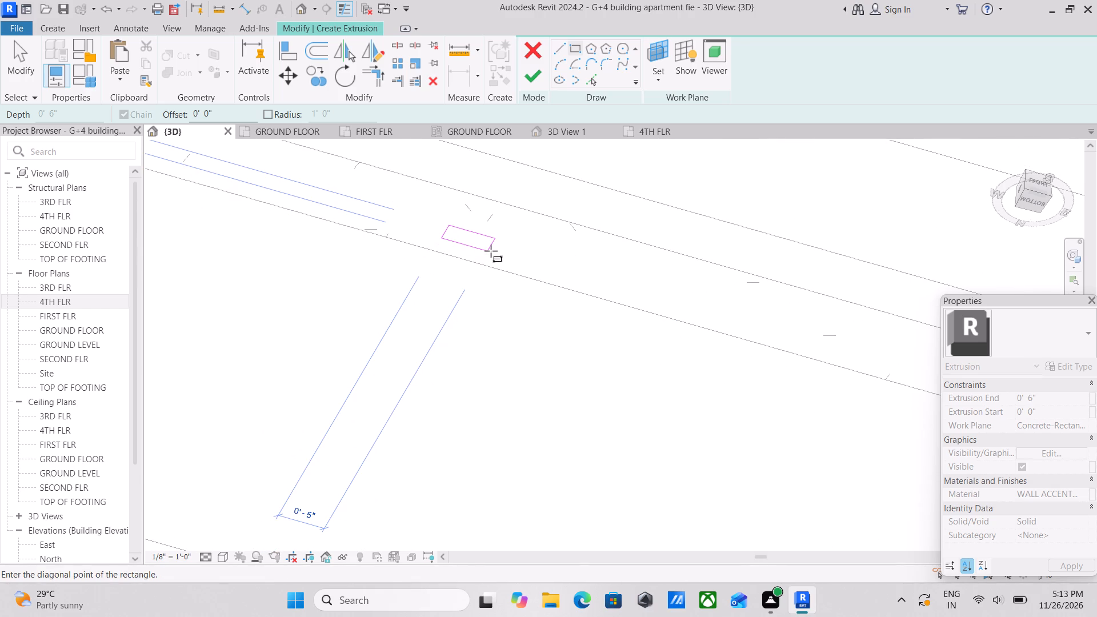
scroll(491, 251, up, 3)
key(Escape)
key(Escape)
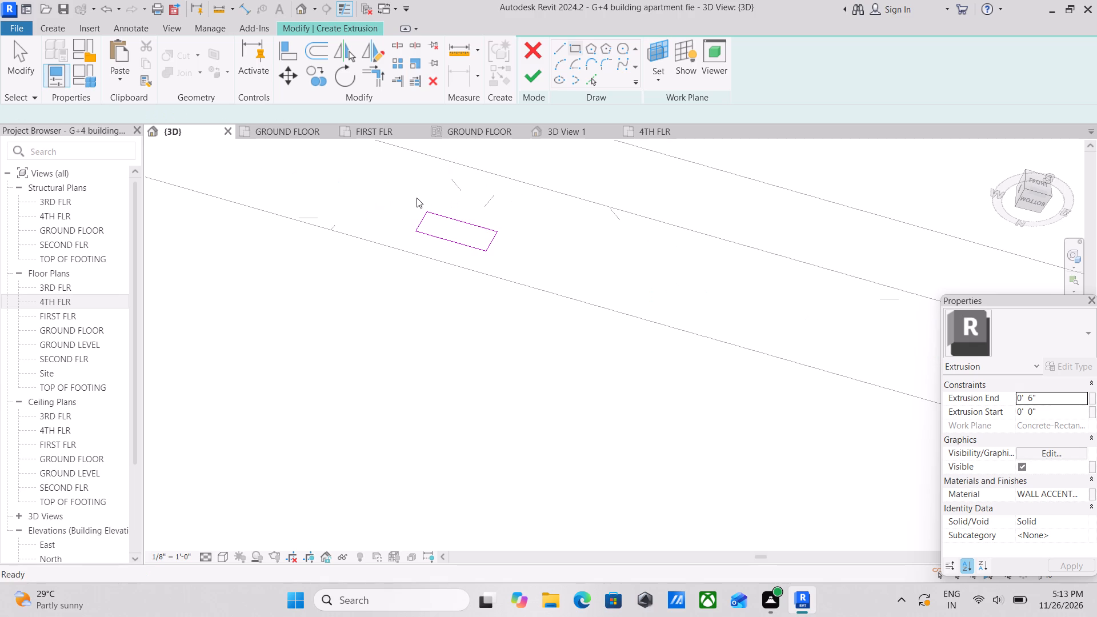
key(Escape)
Copy the small rectangle twice along the beam's underside toward the column, spacing the copies about 6 inches.
drag(401, 190, 493, 256)
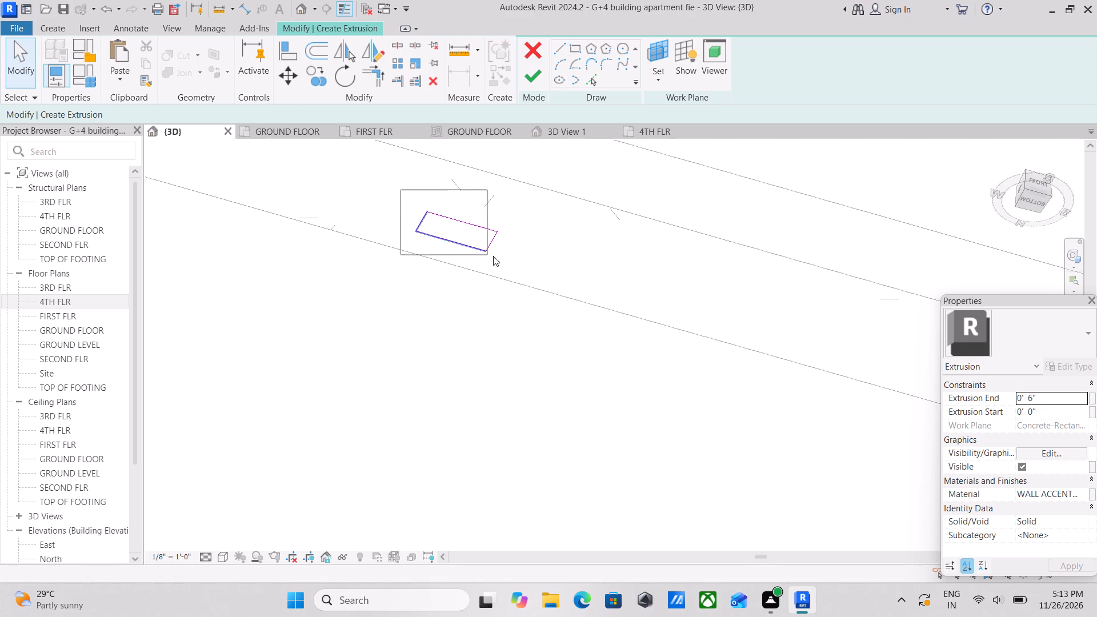
drag(493, 256, 525, 260)
scroll(469, 273, up, 1)
middle_drag(469, 273, 493, 315)
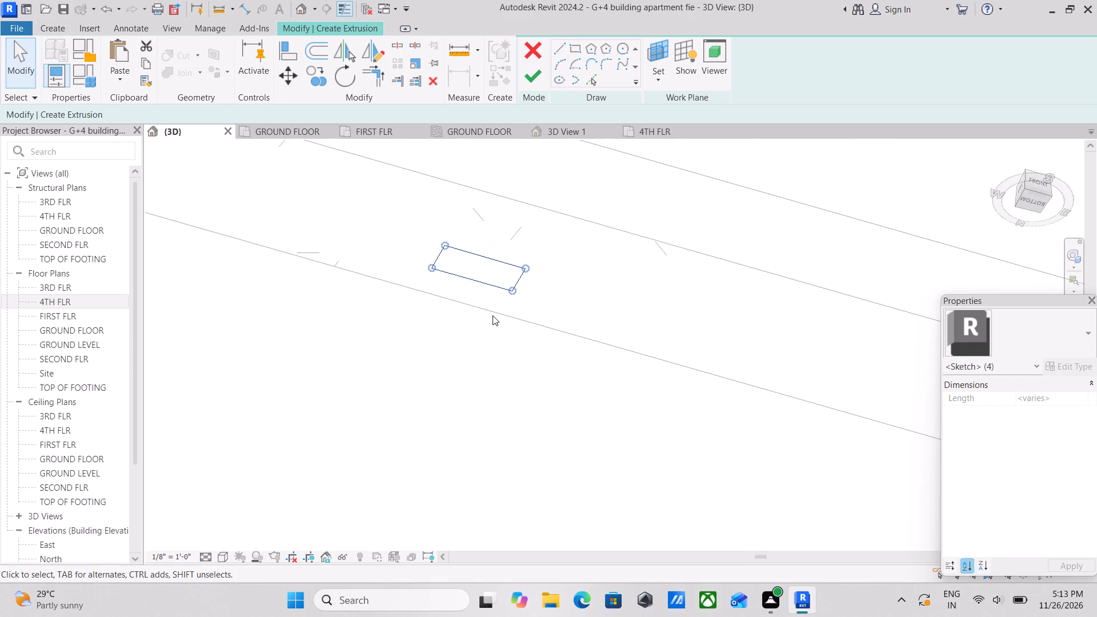
text(CO)
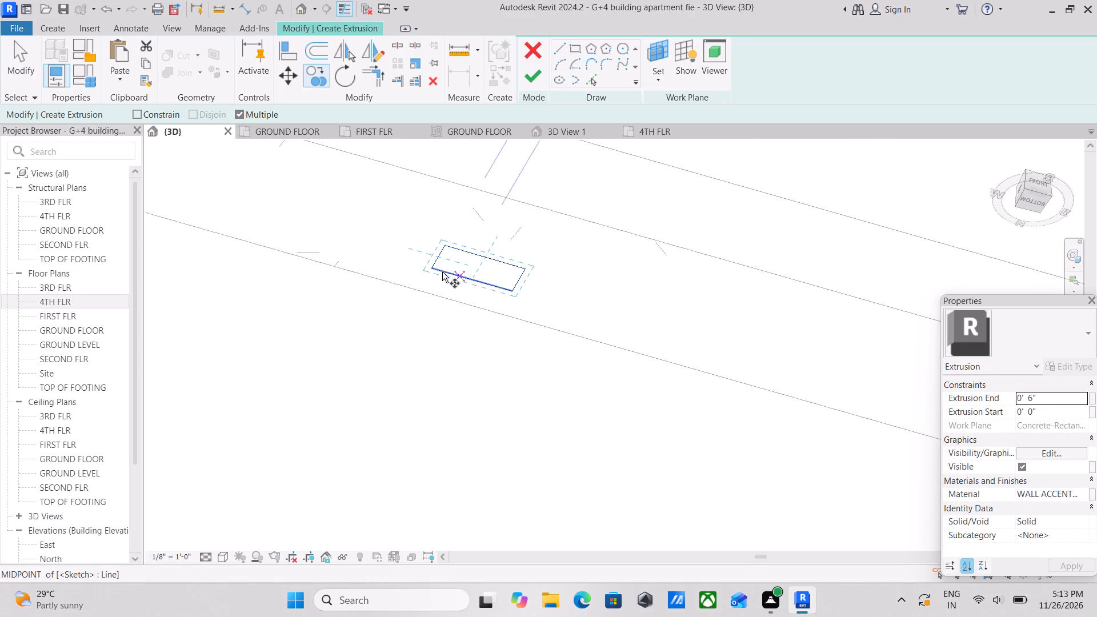
click(431, 267)
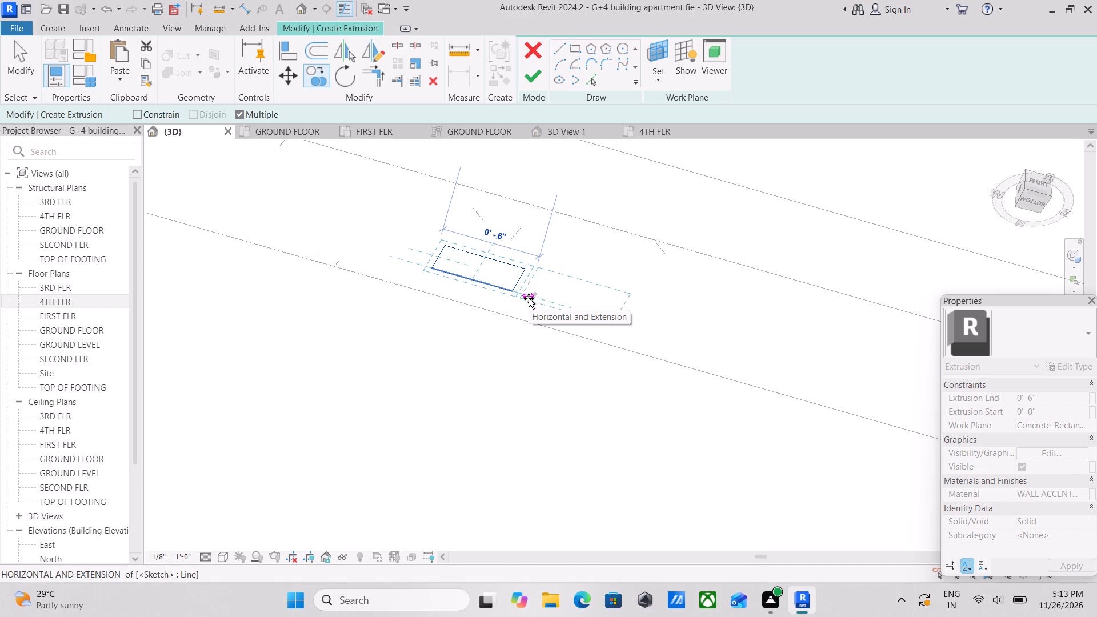
click(529, 298)
middle_drag(530, 298, 444, 289)
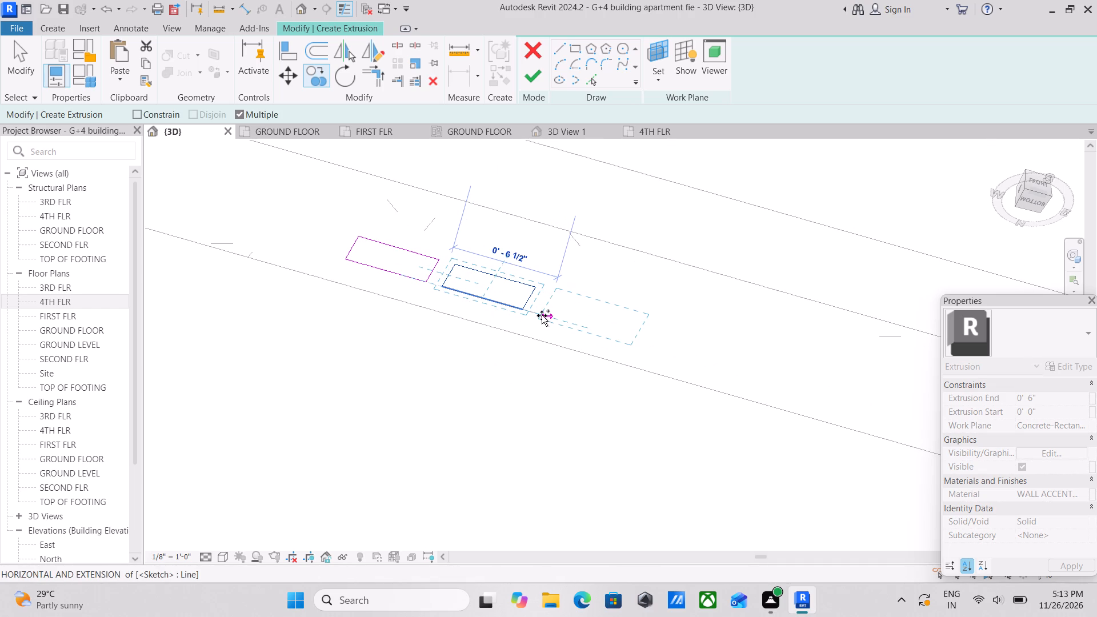
scroll(537, 312, up, 6)
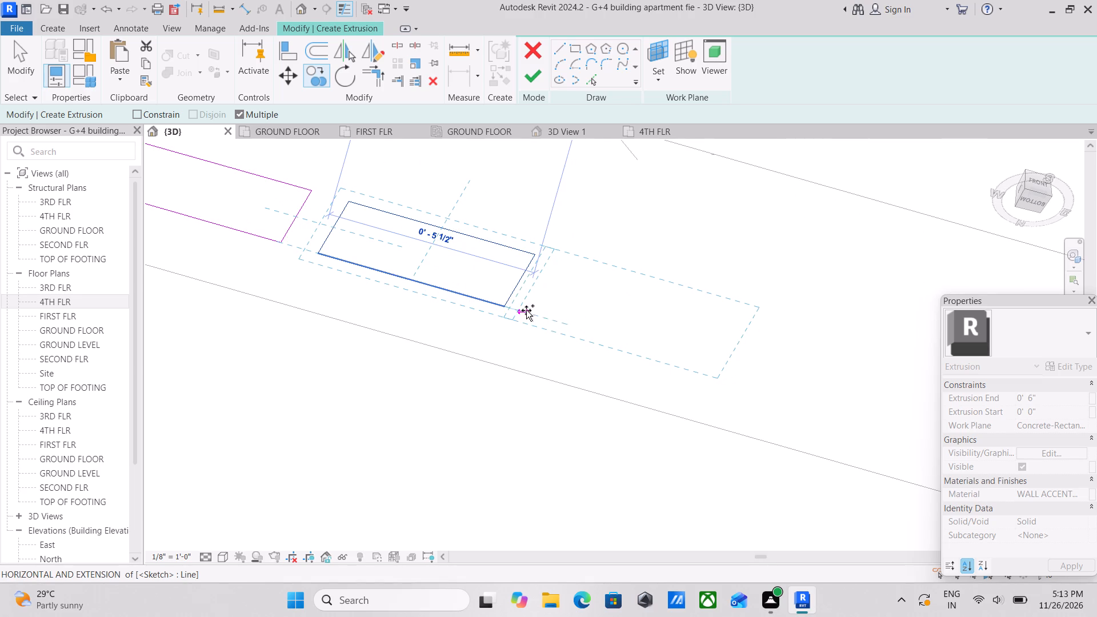
click(546, 316)
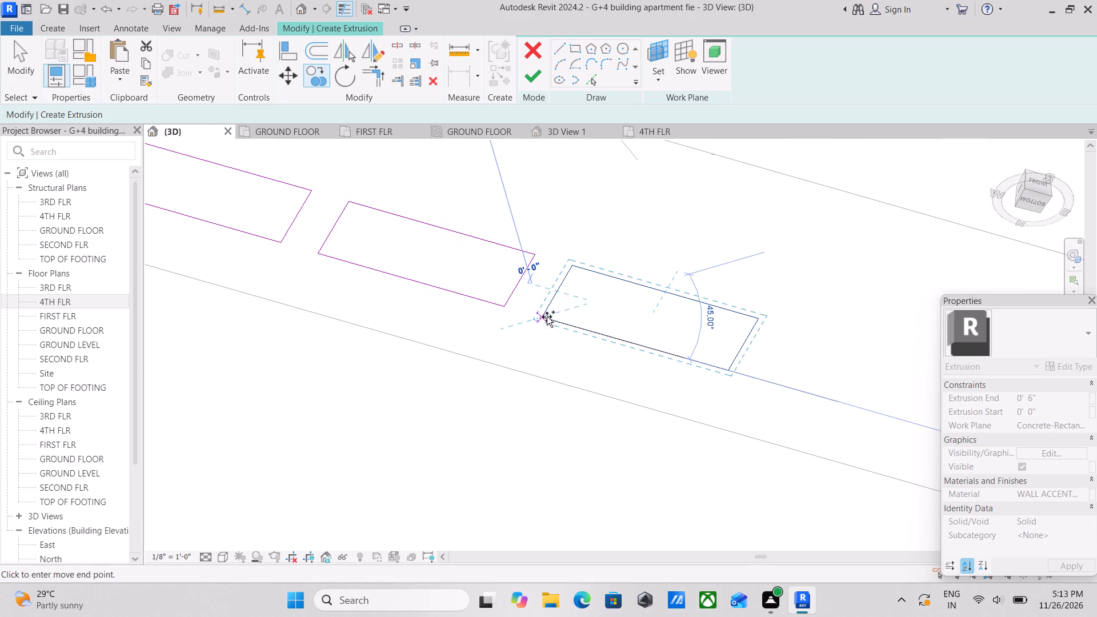
Add three more rectangle copies in line toward the beam's column end at about 6-inch spacing.
middle_drag(547, 316, 433, 294)
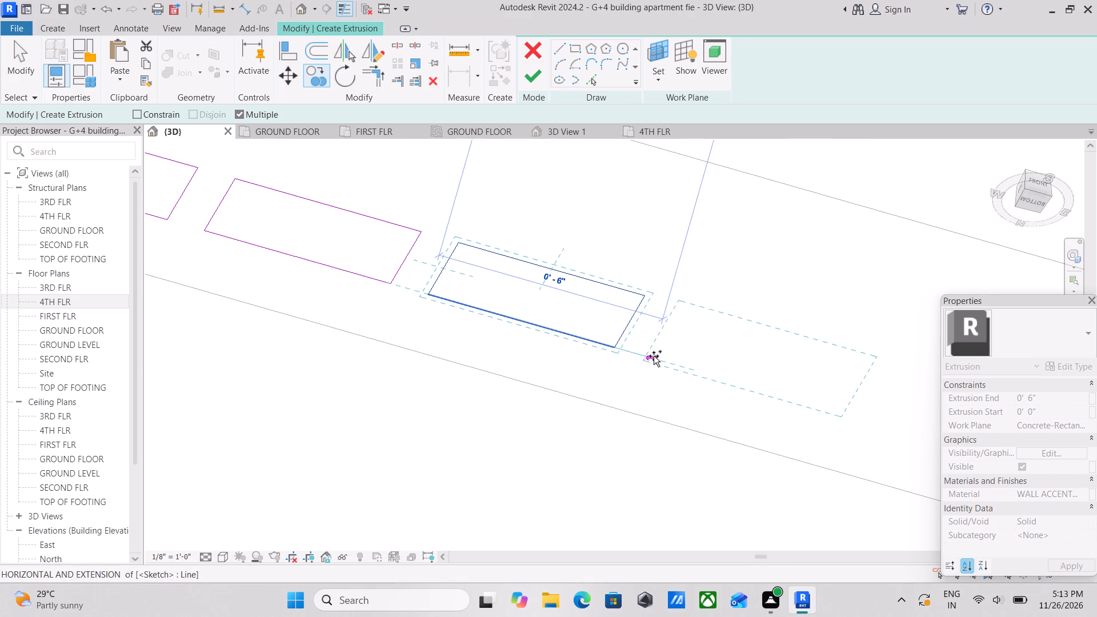
click(654, 356)
middle_drag(654, 356, 433, 287)
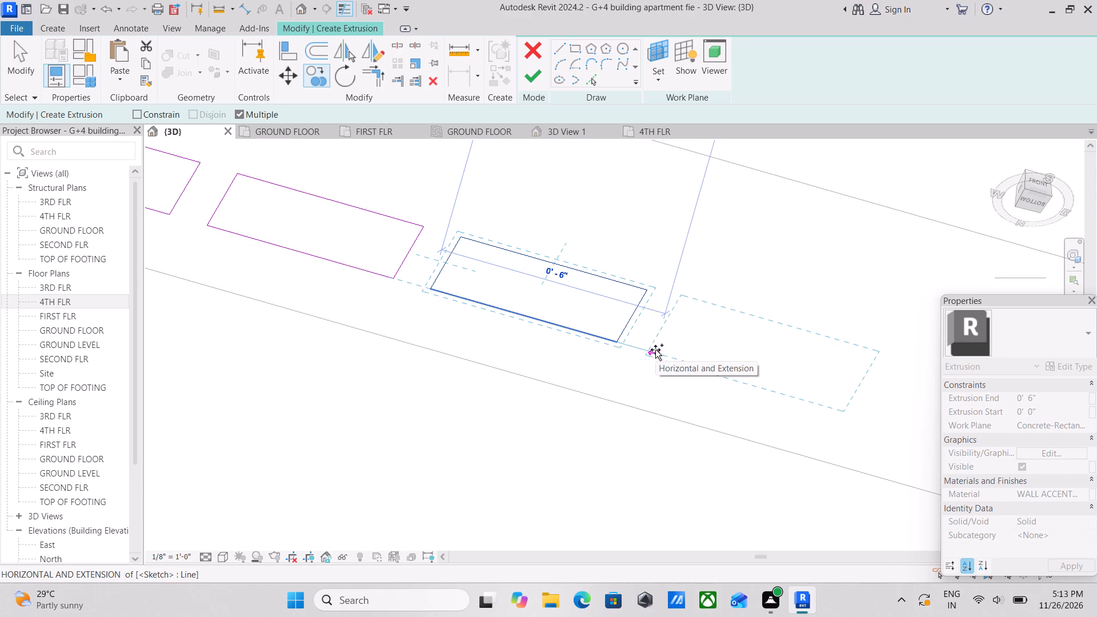
click(655, 350)
scroll(655, 350, down, 2)
middle_drag(655, 350, 381, 274)
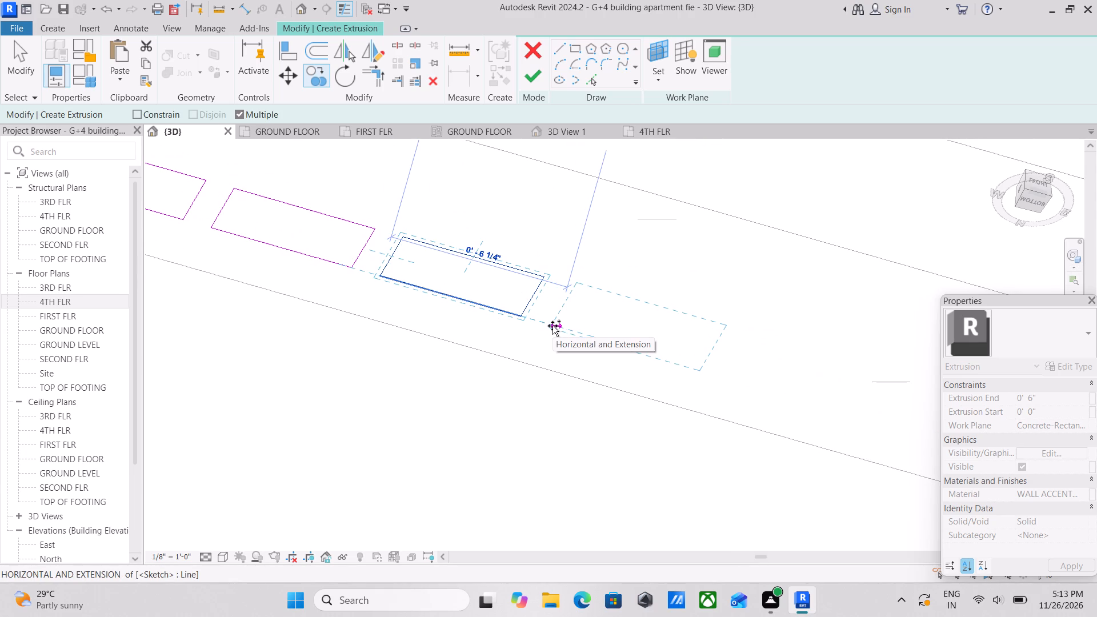
click(546, 326)
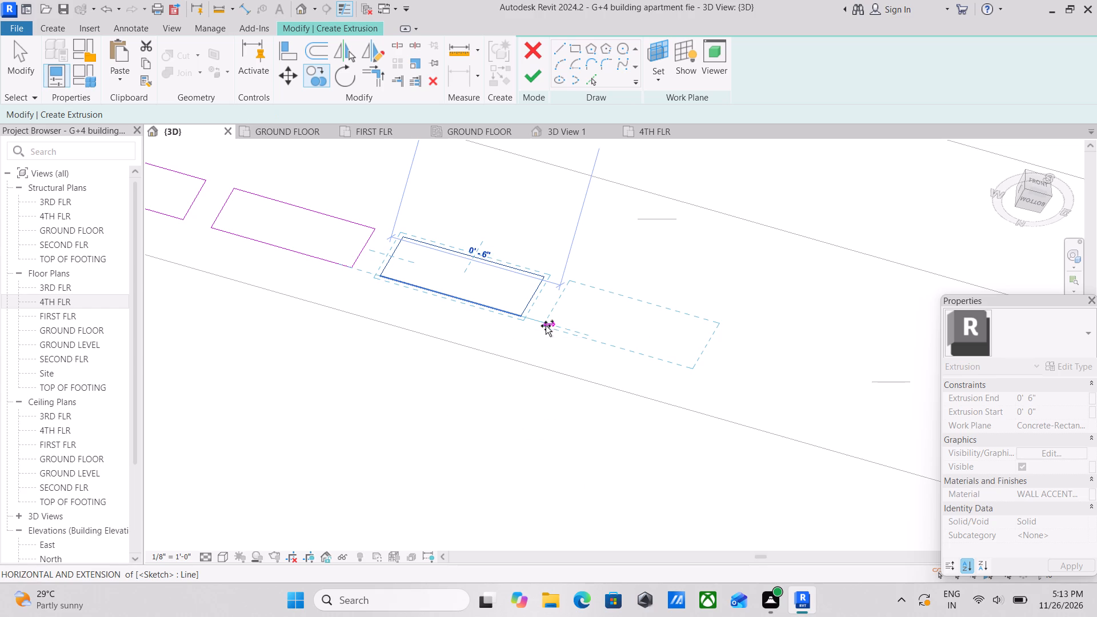
Add two more copies of the small rectangle along the beam's underside toward the column, at about 6-inch spacing.
scroll(546, 326, down, 11)
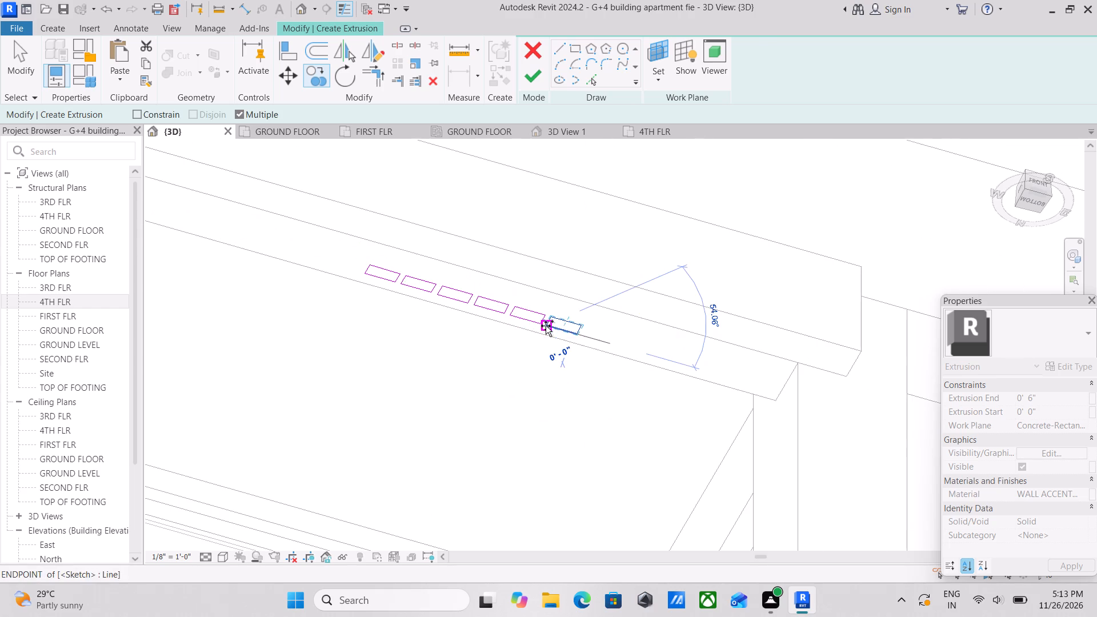
middle_drag(546, 326, 435, 294)
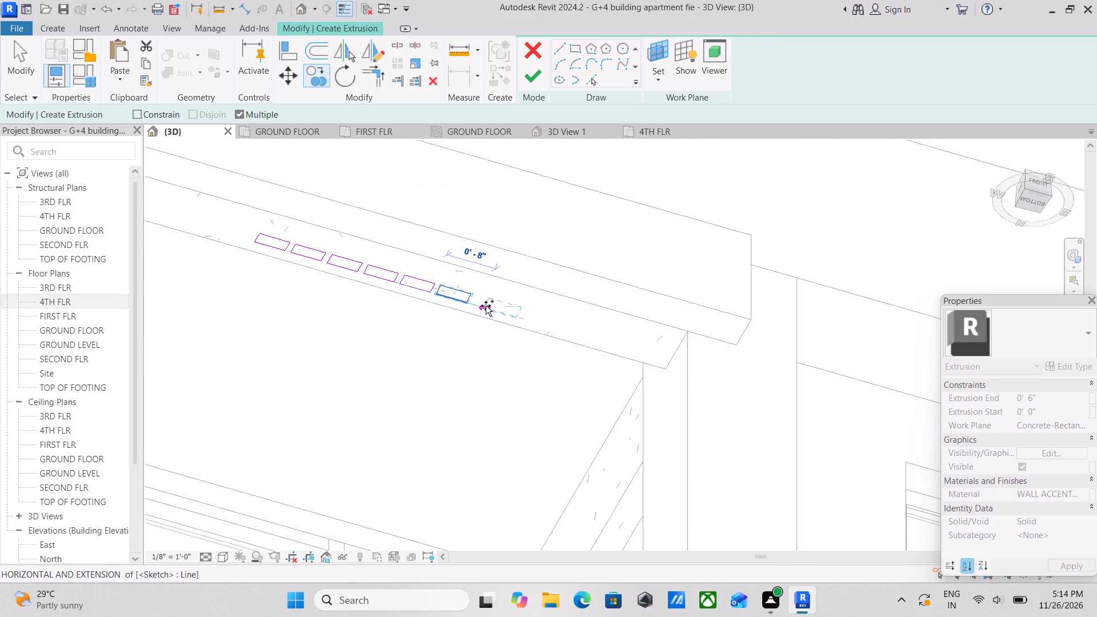
scroll(472, 303, up, 6)
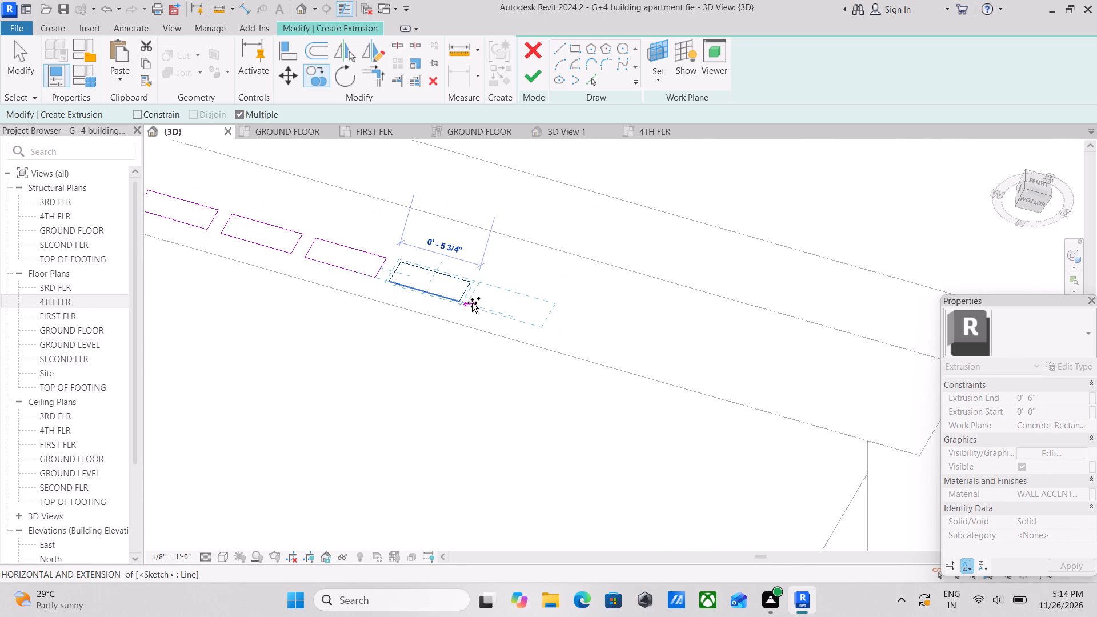
scroll(469, 305, down, 2)
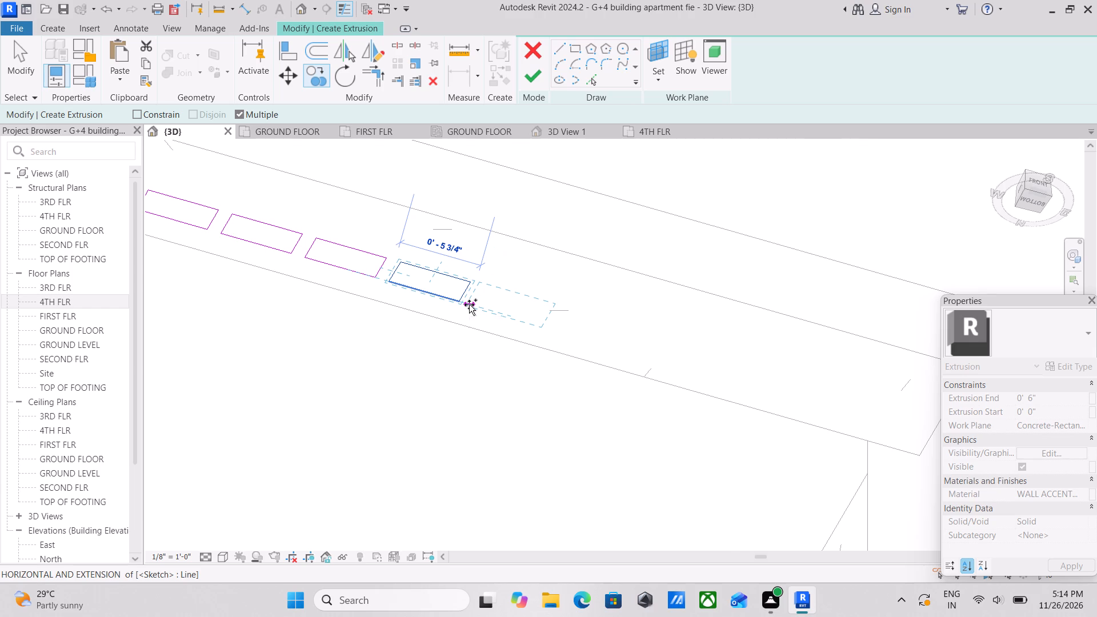
scroll(469, 305, down, 1)
click(476, 305)
scroll(476, 305, down, 4)
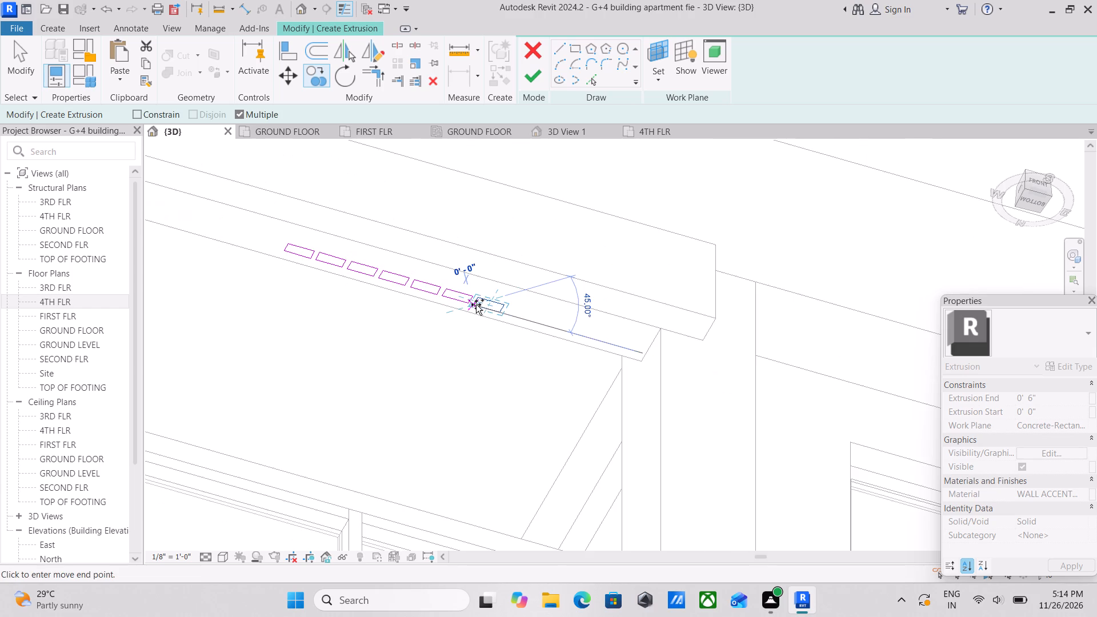
scroll(476, 305, down, 1)
scroll(476, 305, up, 10)
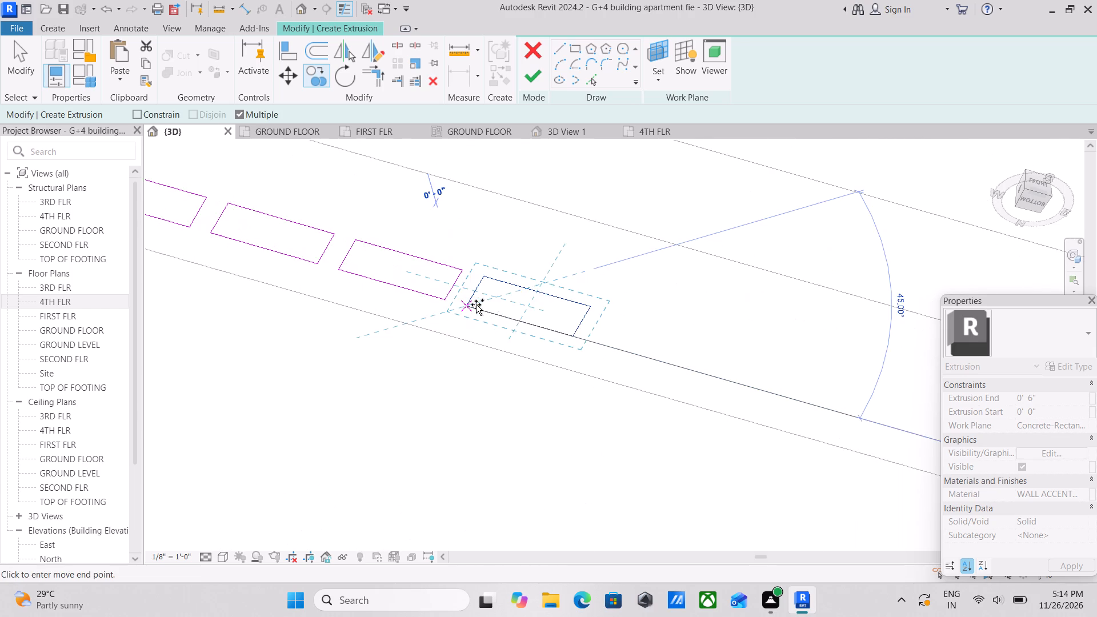
scroll(476, 305, up, 3)
middle_drag(568, 327, 457, 313)
scroll(458, 313, up, 1)
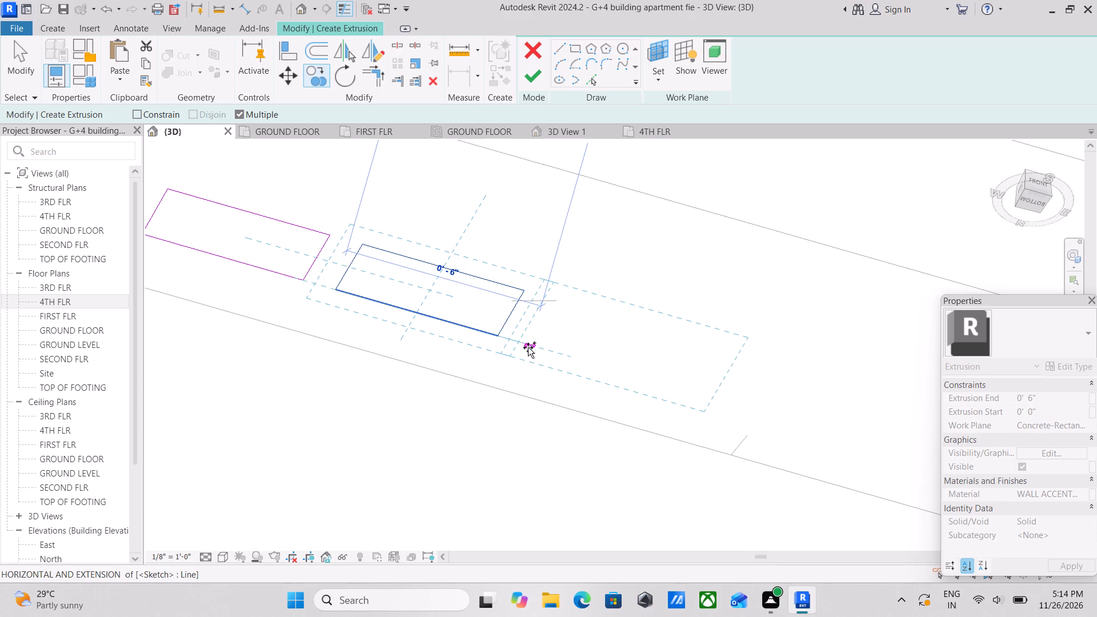
click(528, 347)
Place one last rectangle copy about 6 inches further toward the beam's column end and finish copying.
scroll(528, 347, down, 7)
middle_drag(528, 347, 521, 345)
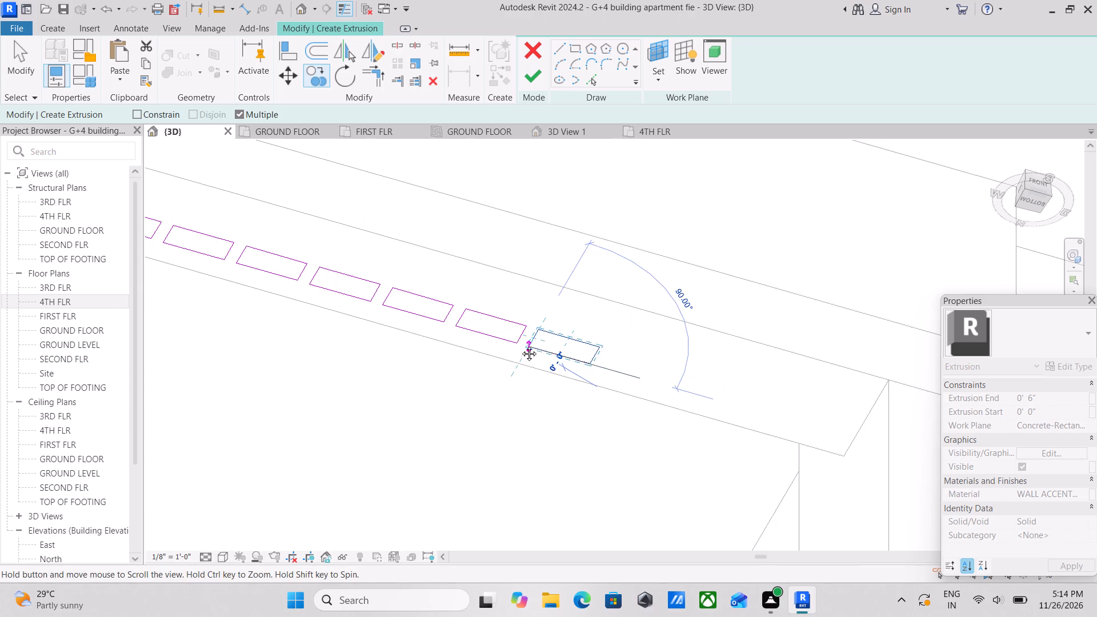
middle_drag(521, 345, 399, 319)
scroll(472, 337, up, 2)
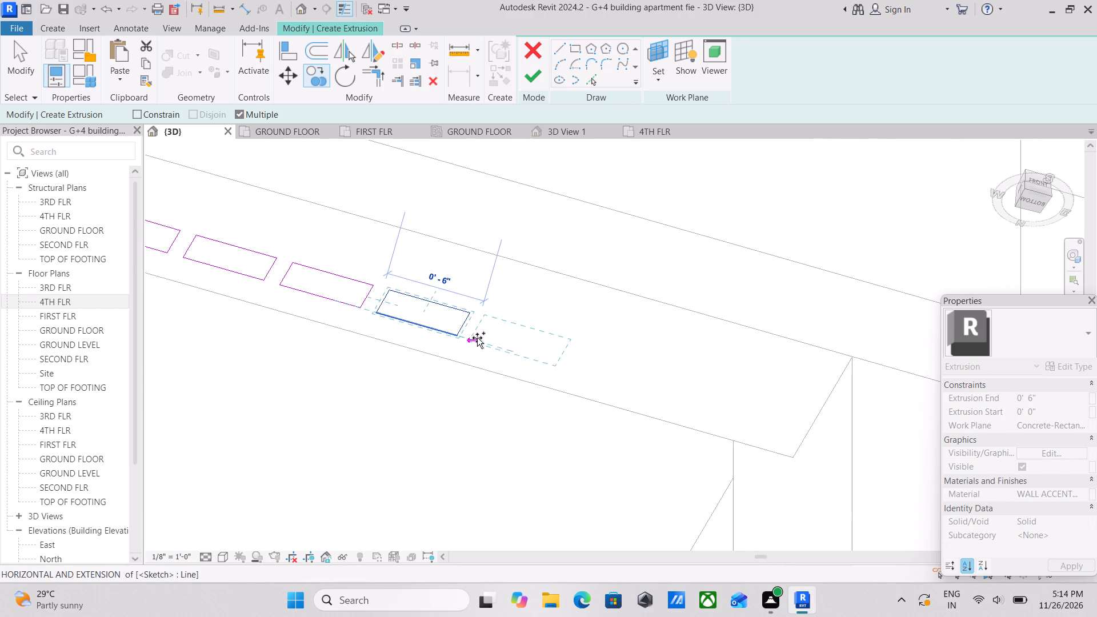
click(473, 336)
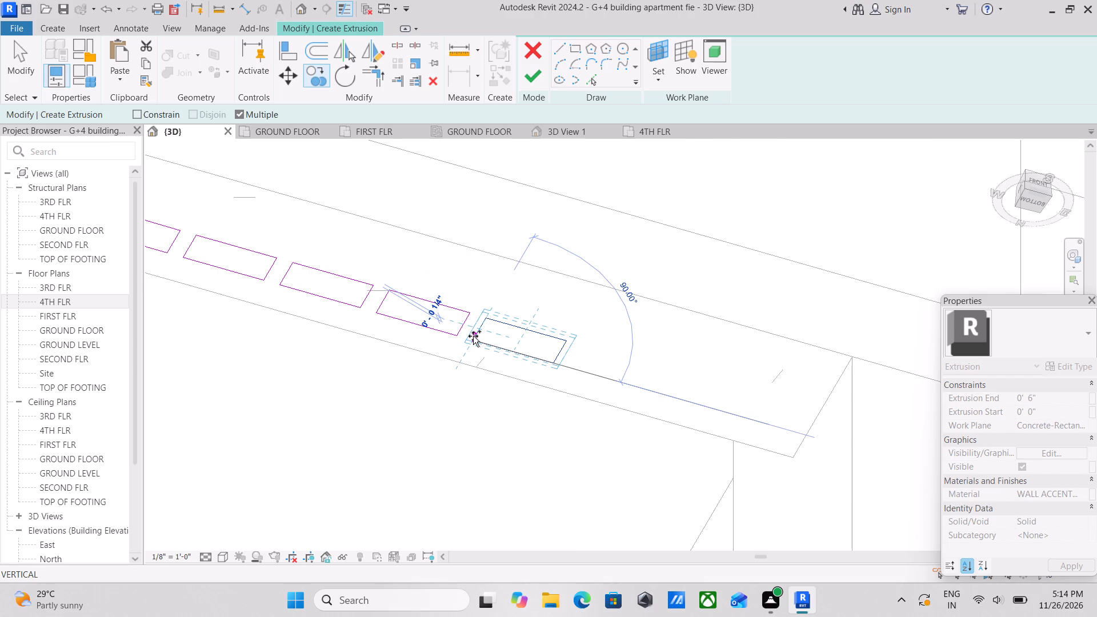
scroll(473, 336, down, 3)
key(Escape)
scroll(506, 336, down, 3)
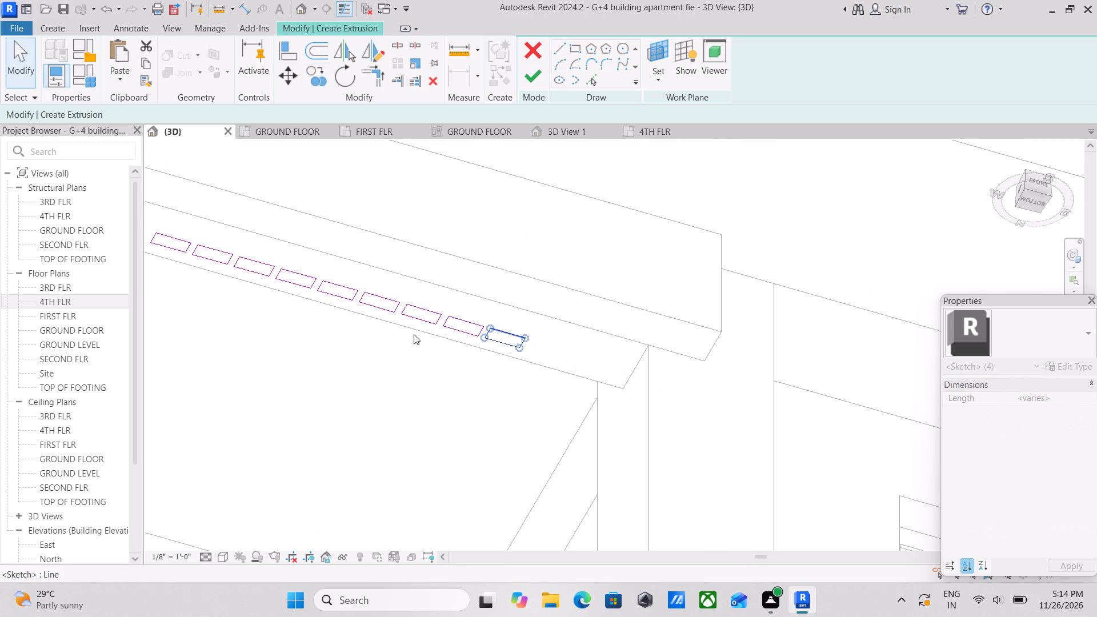
scroll(433, 269, down, 3)
key(Escape)
scroll(531, 339, down, 2)
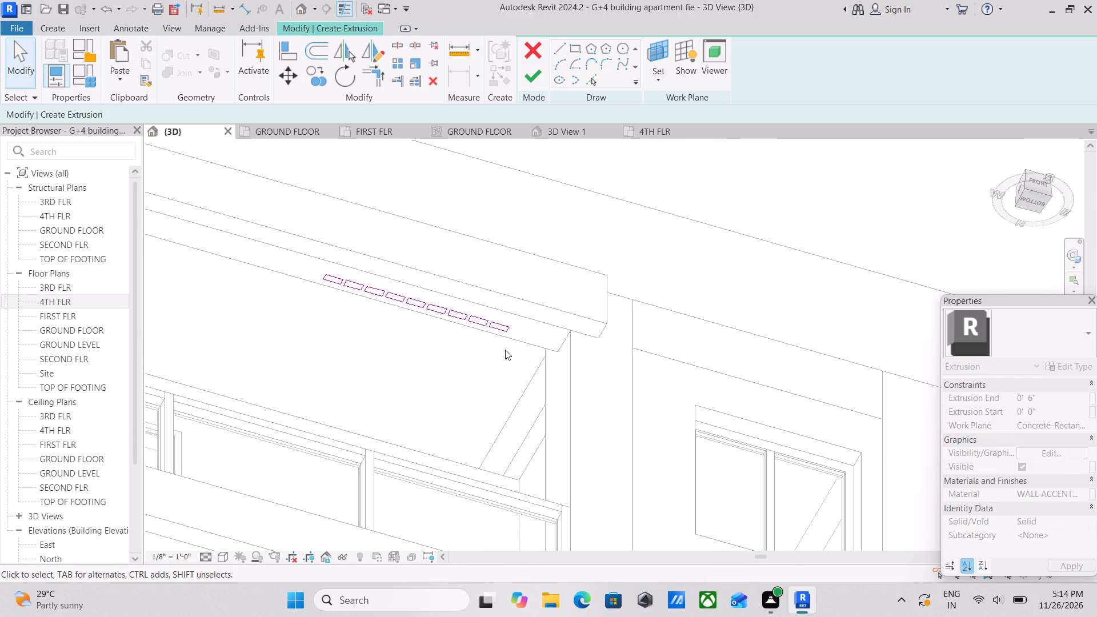
scroll(1095, 492, down, 2)
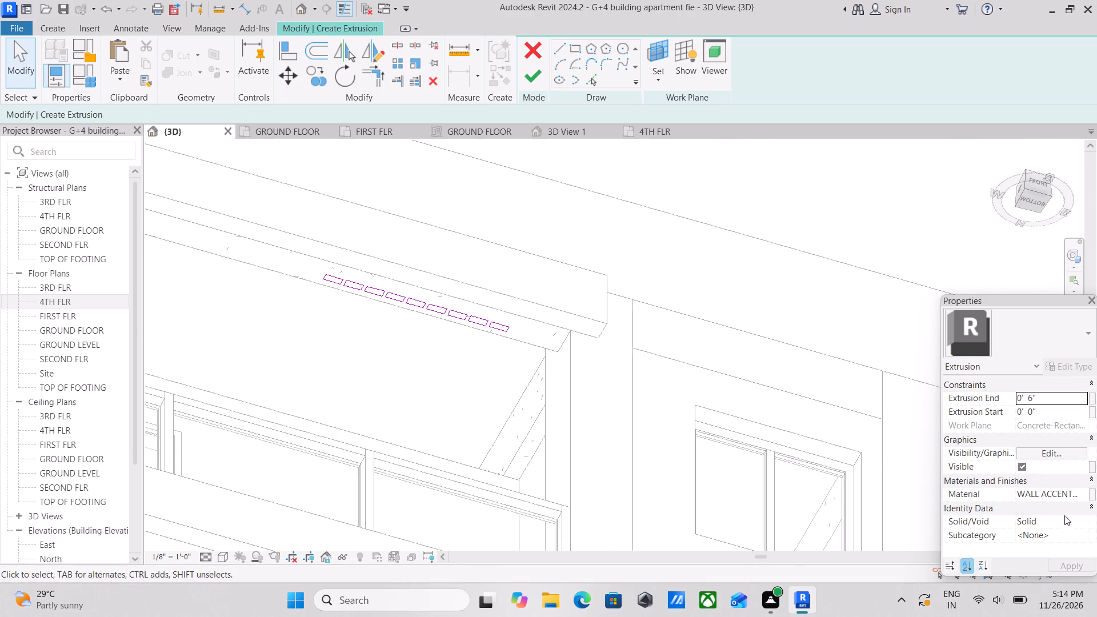
Open the extrusion's material setting and create a new project material.
click(1082, 498)
click(1084, 495)
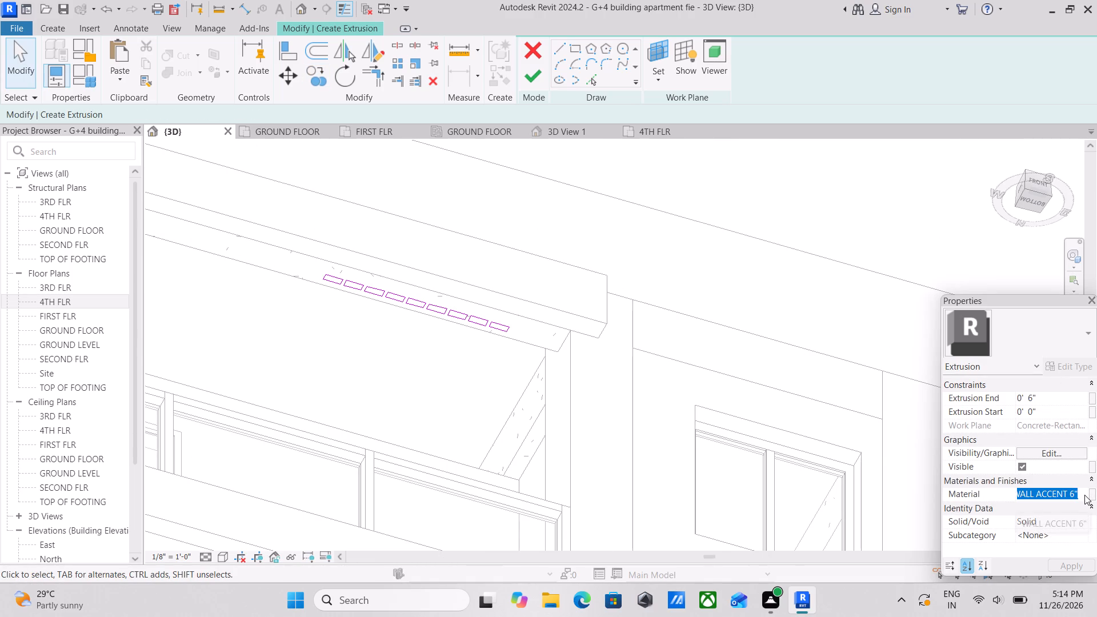
click(1080, 494)
click(1085, 494)
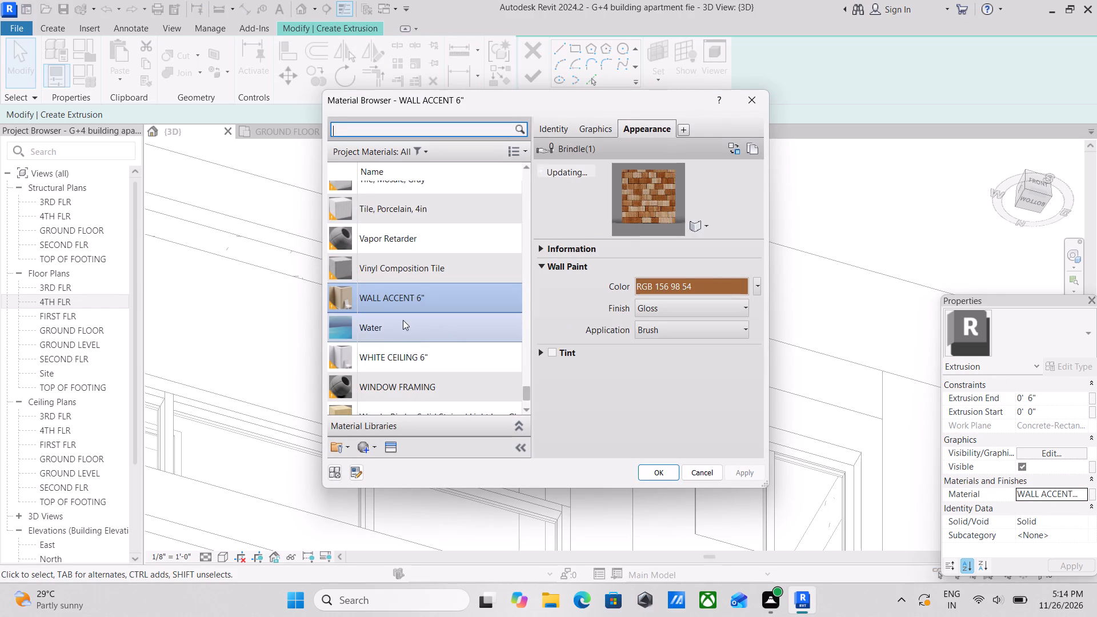
scroll(388, 377, down, 6)
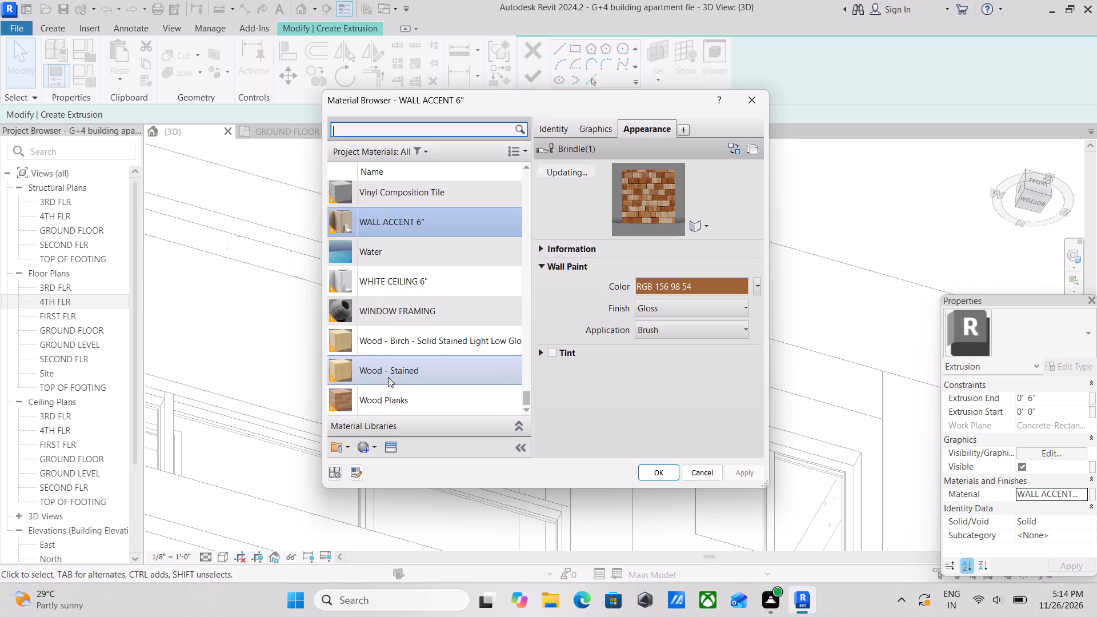
scroll(388, 377, down, 2)
scroll(407, 332, up, 2)
click(369, 448)
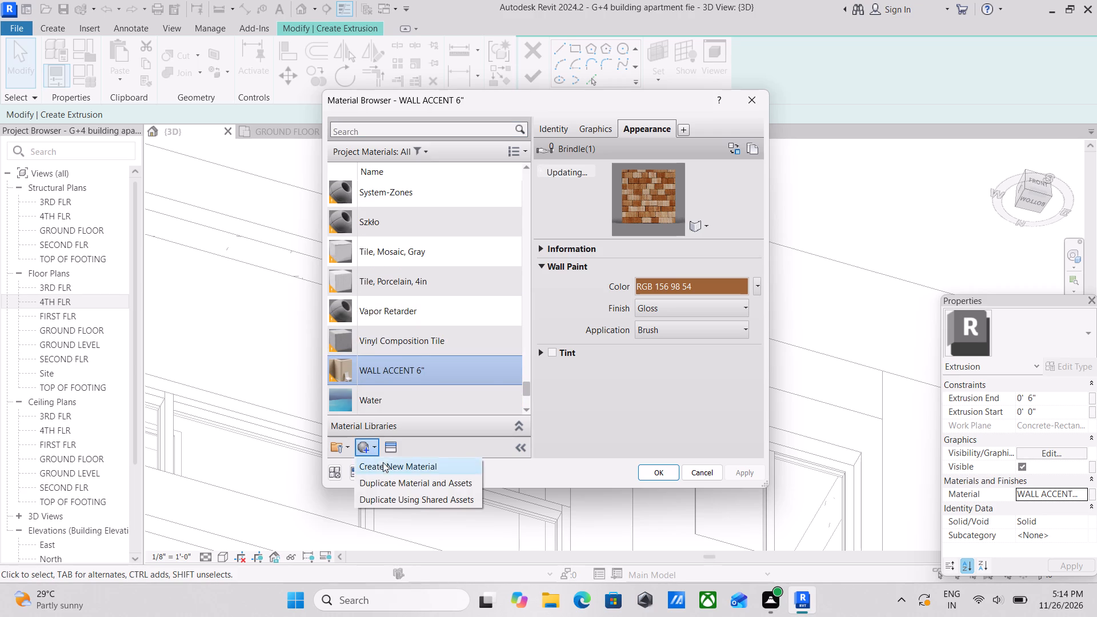
click(383, 467)
Rename the new material as TEAK BROWN COLOUR.
right_click(422, 289)
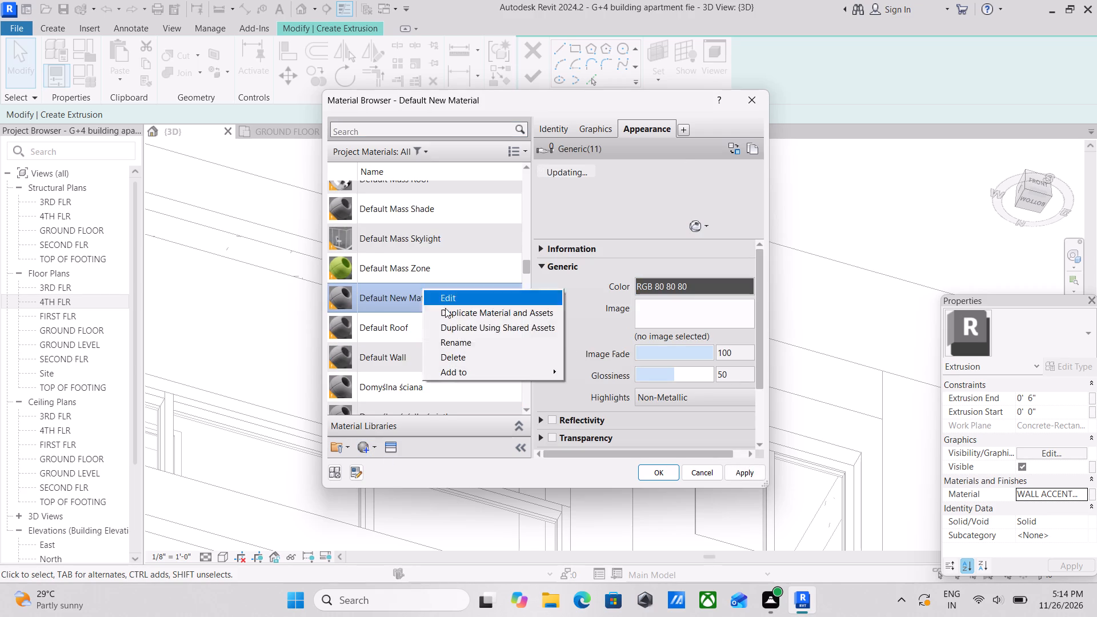
click(462, 343)
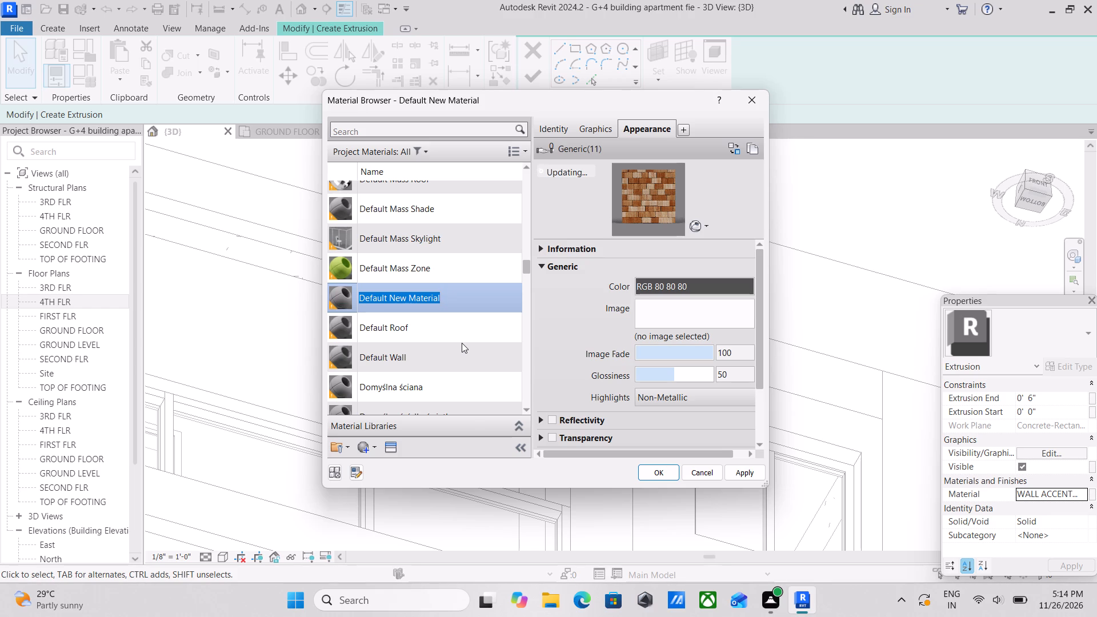
text(WOOD MAT)
key(BackSpace)
key(BackSpace)
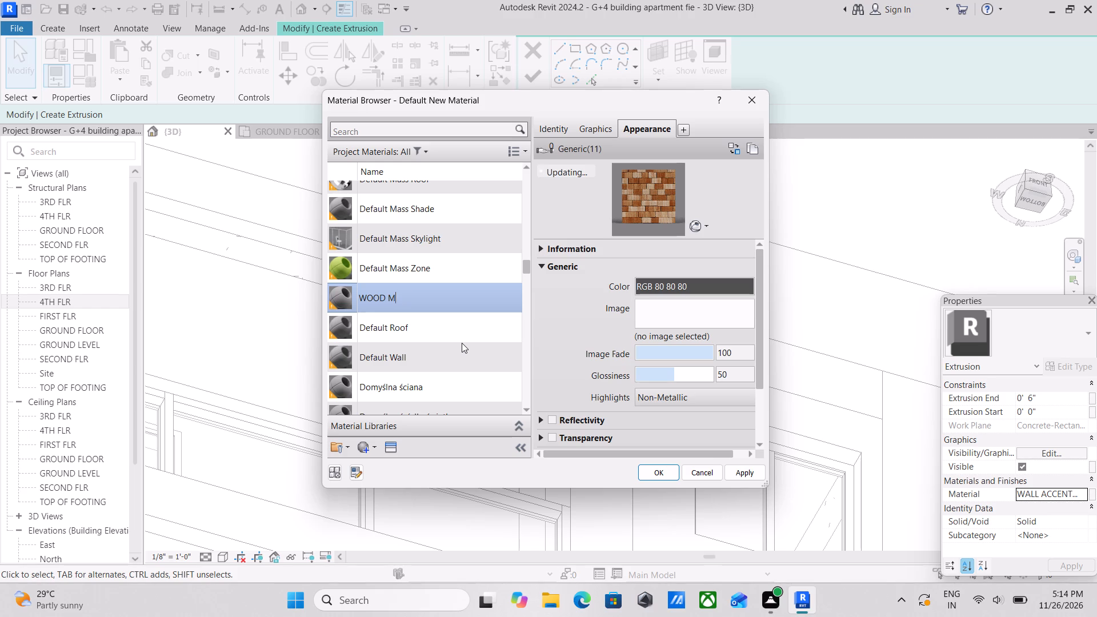
key(BackSpace)
key(a)
key(BackSpace)
key(BackSpace)
key(BackSpace)
key(BackSpace)
key(BackSpace)
key(BackSpace)
text(TEAK BROWN)
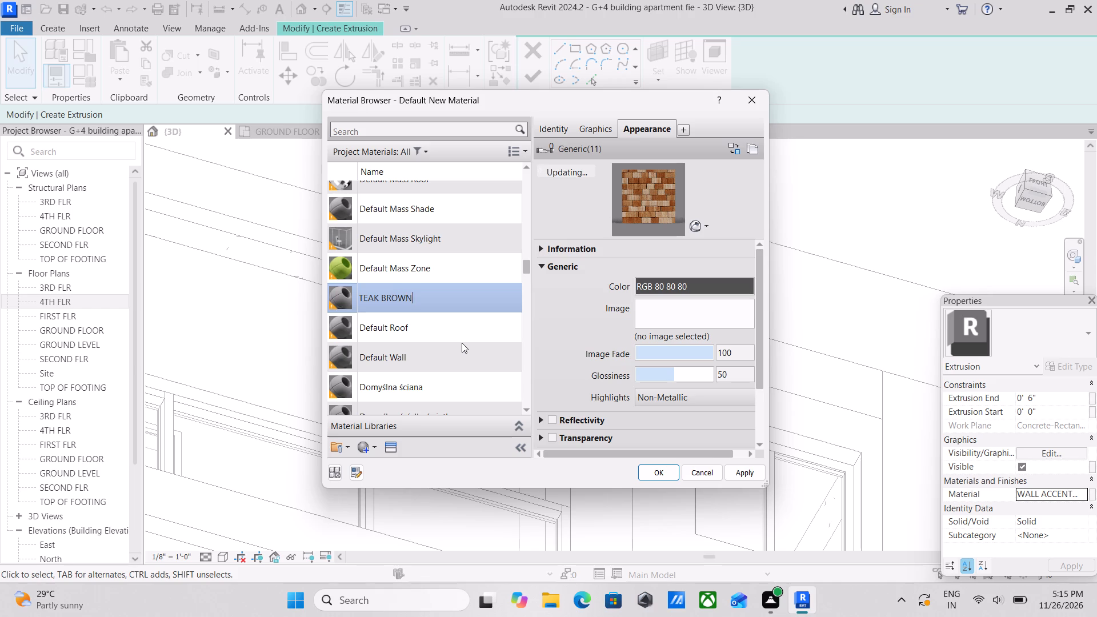
key(space)
text(COLOUR)
scroll(621, 366, down, 3)
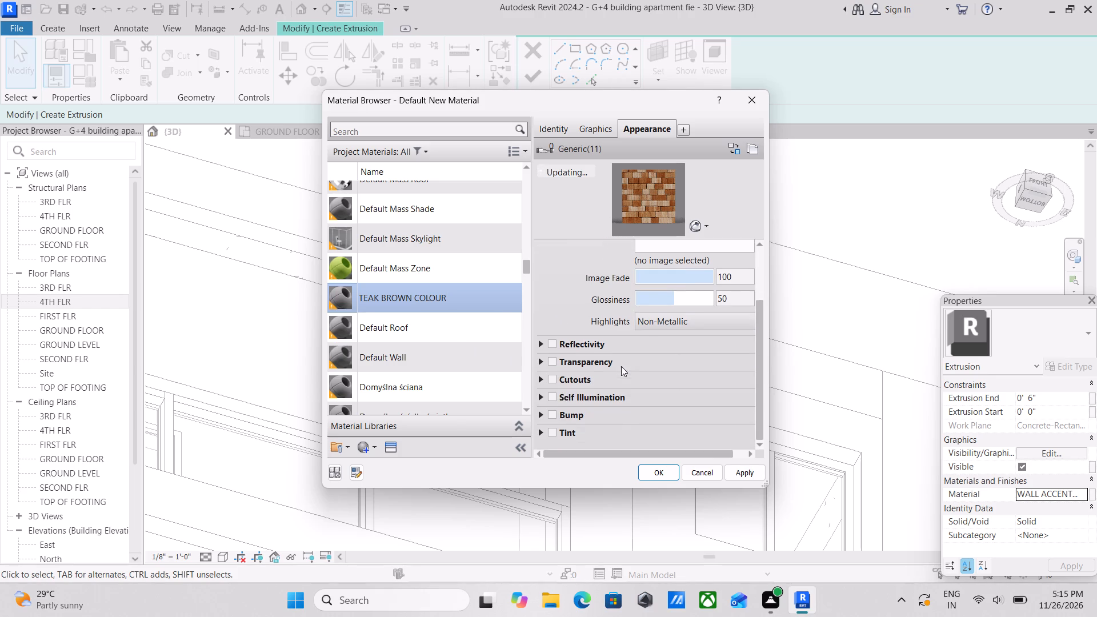
scroll(622, 376, down, 3)
click(449, 295)
click(399, 298)
Replace the TEAK BROWN COLOUR material's appearance with the Cafe asset from the Appearance Library's matte wall paints.
click(383, 447)
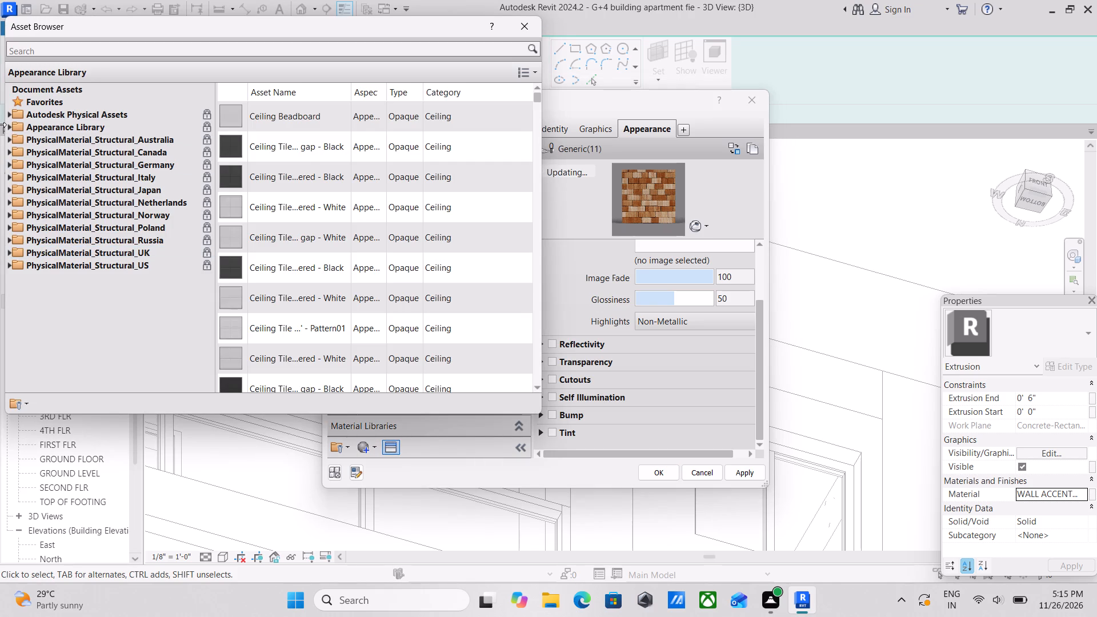
click(9, 125)
scroll(34, 288, down, 5)
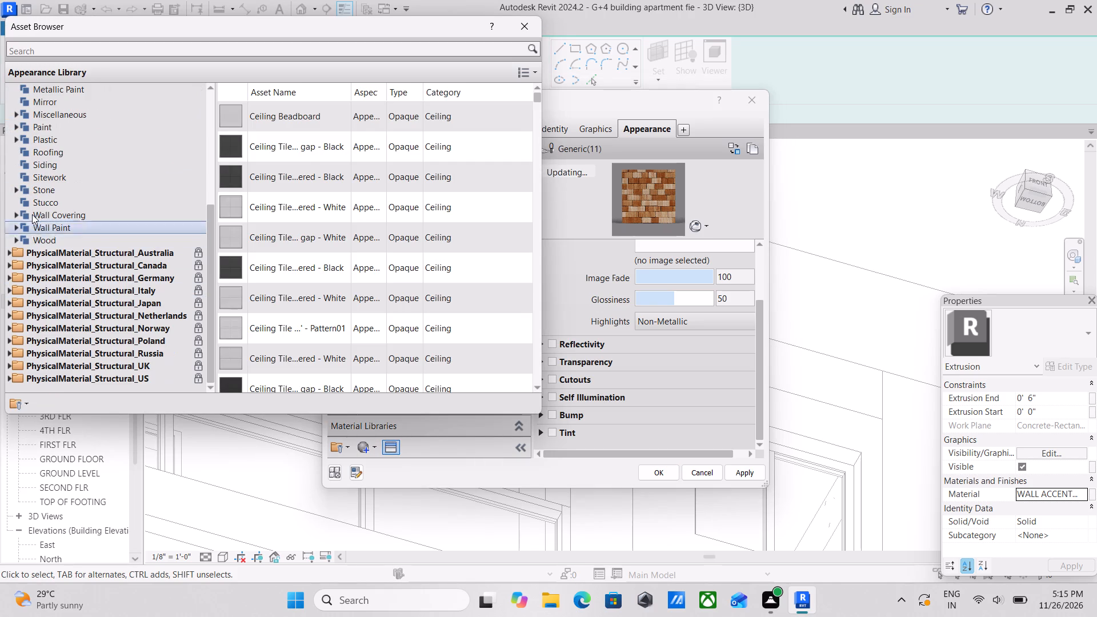
double_click(20, 223)
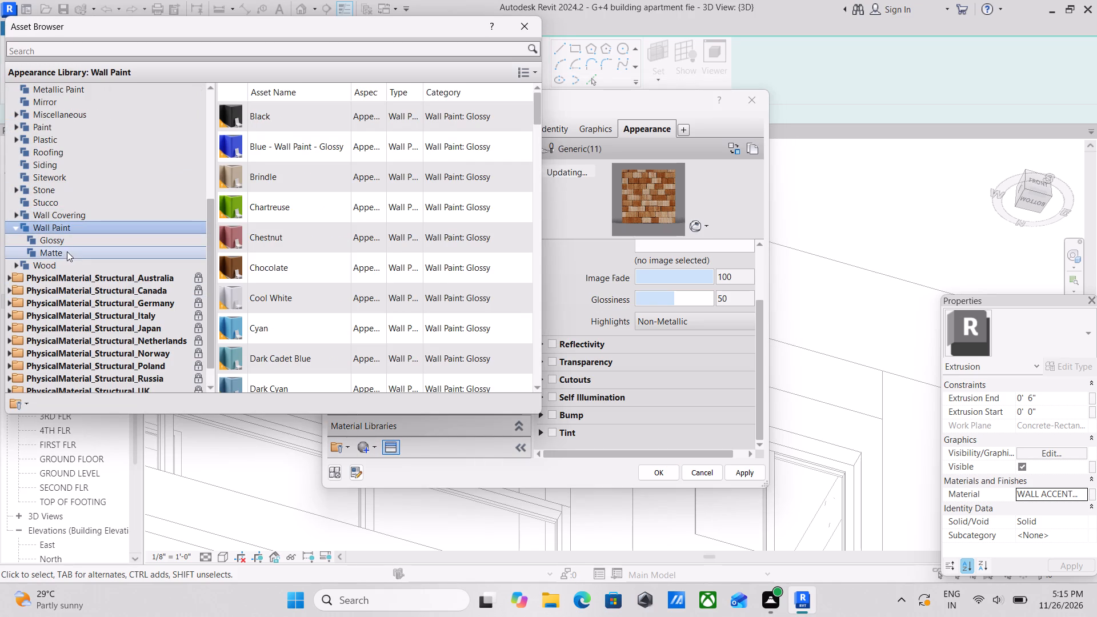
click(75, 249)
scroll(291, 255, down, 4)
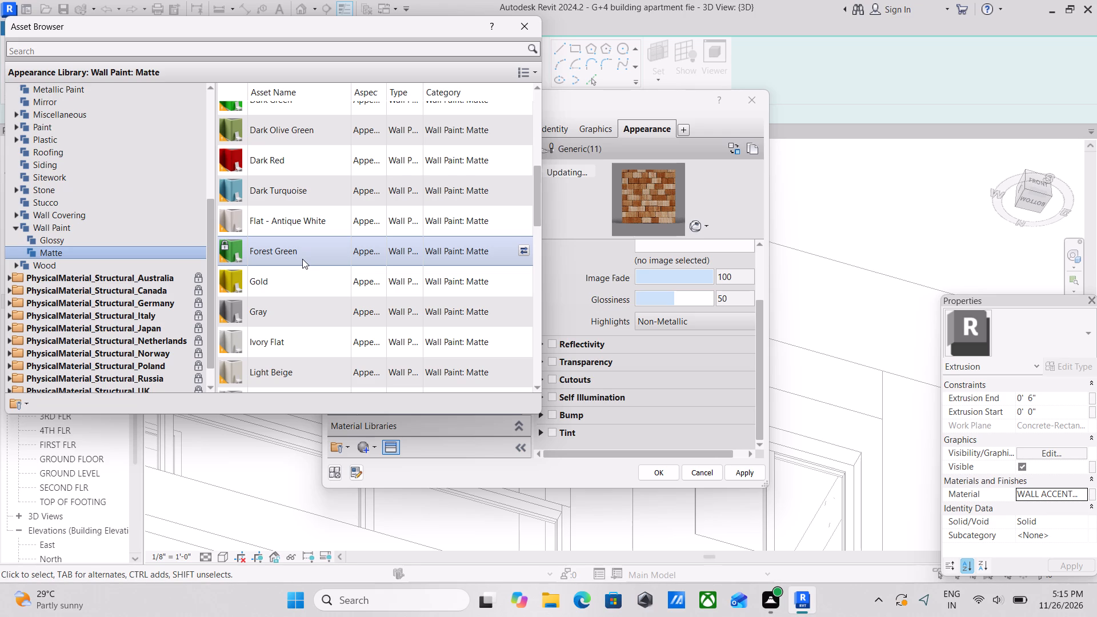
key(F10)
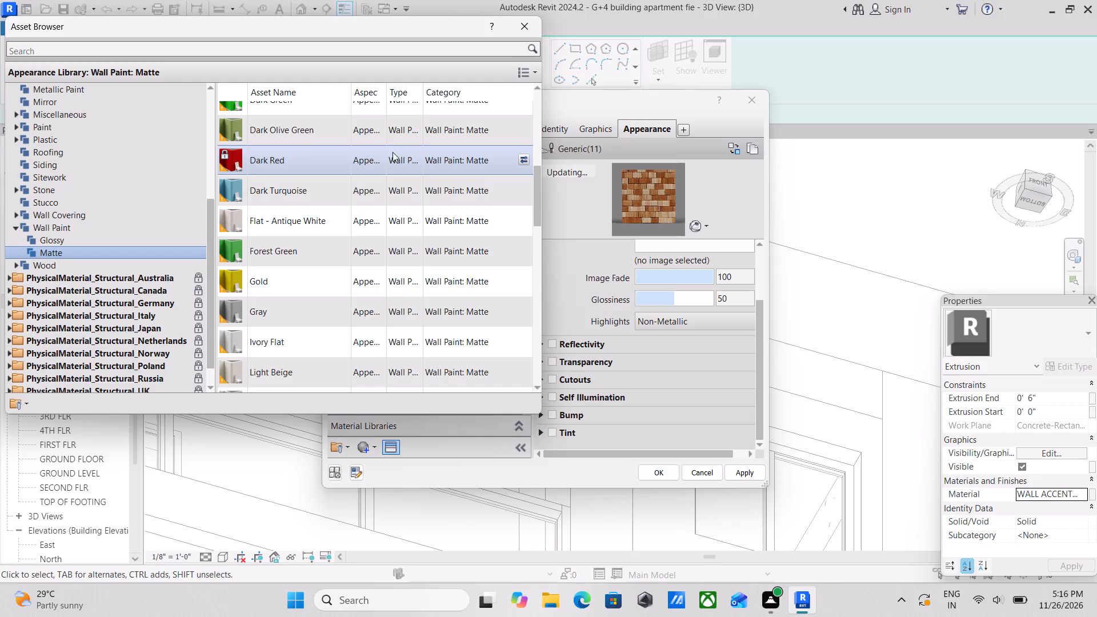
scroll(259, 230, up, 3)
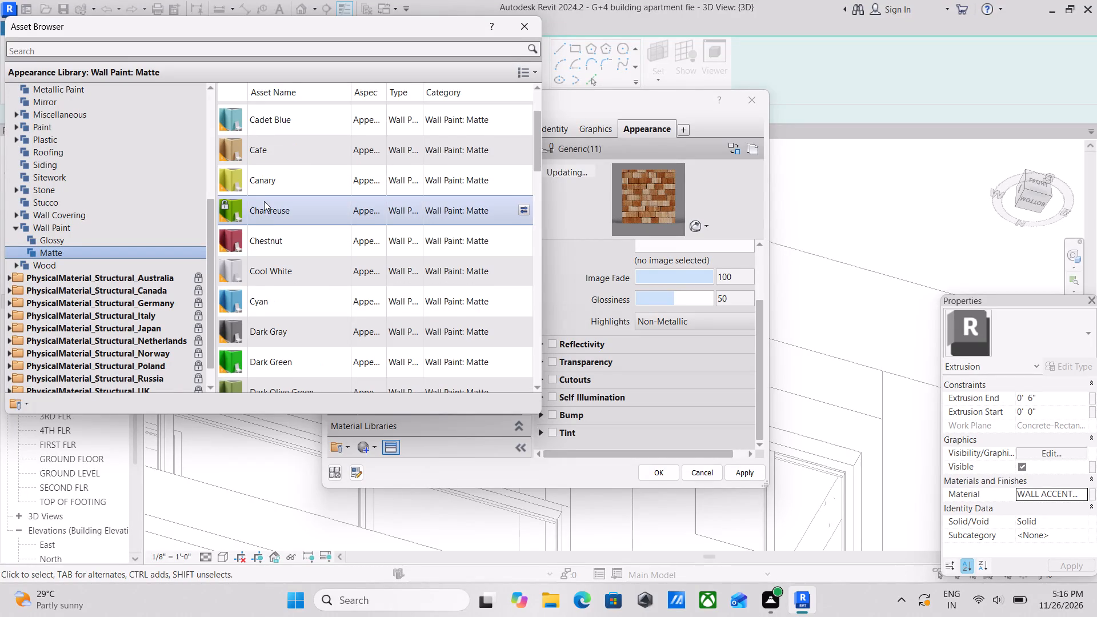
scroll(264, 201, up, 3)
scroll(264, 201, down, 2)
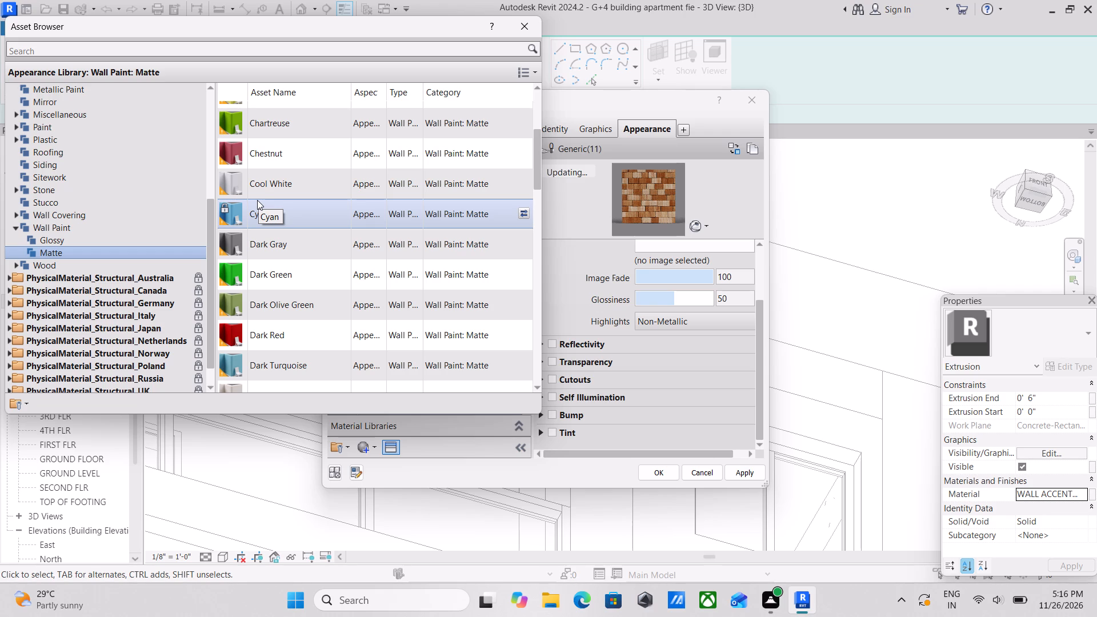
scroll(302, 139, up, 2)
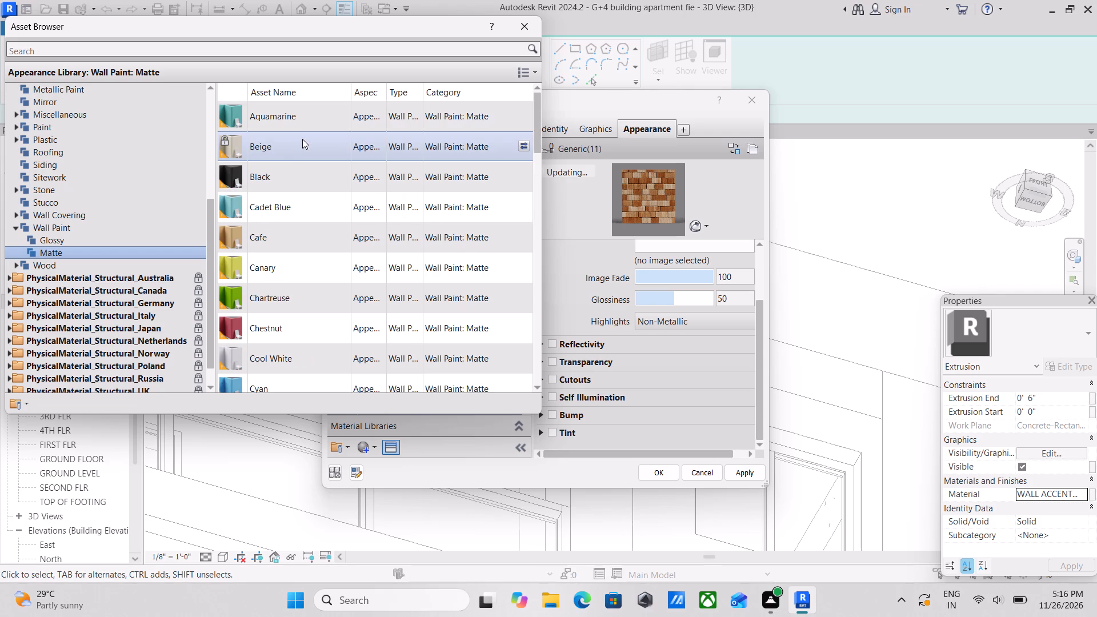
scroll(283, 146, up, 4)
scroll(283, 146, down, 3)
scroll(283, 146, up, 3)
scroll(288, 158, down, 1)
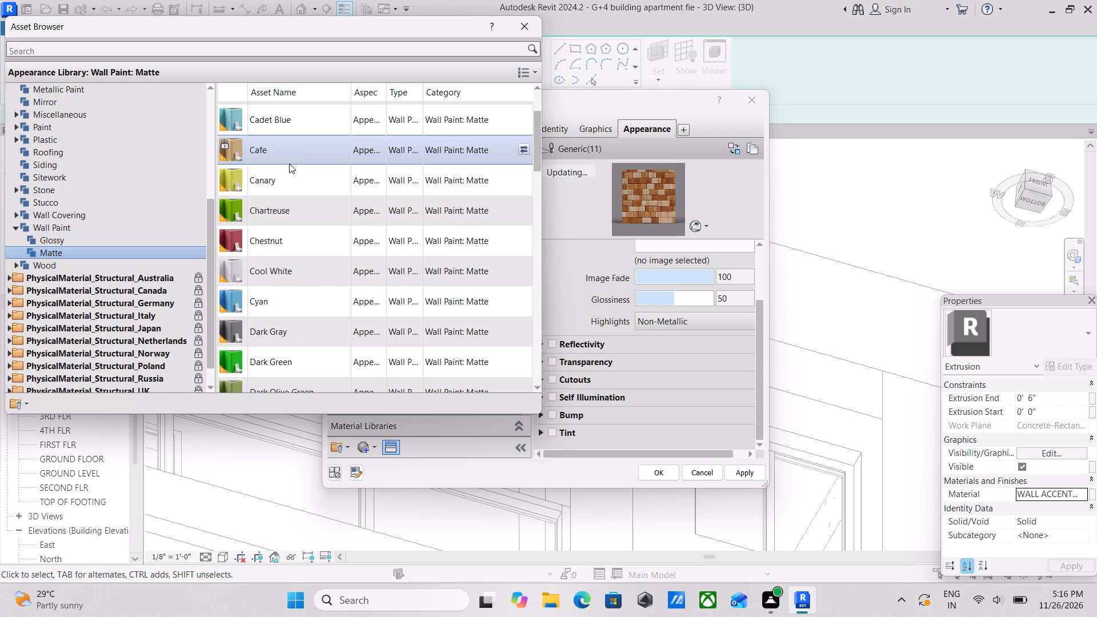
click(342, 154)
click(342, 154)
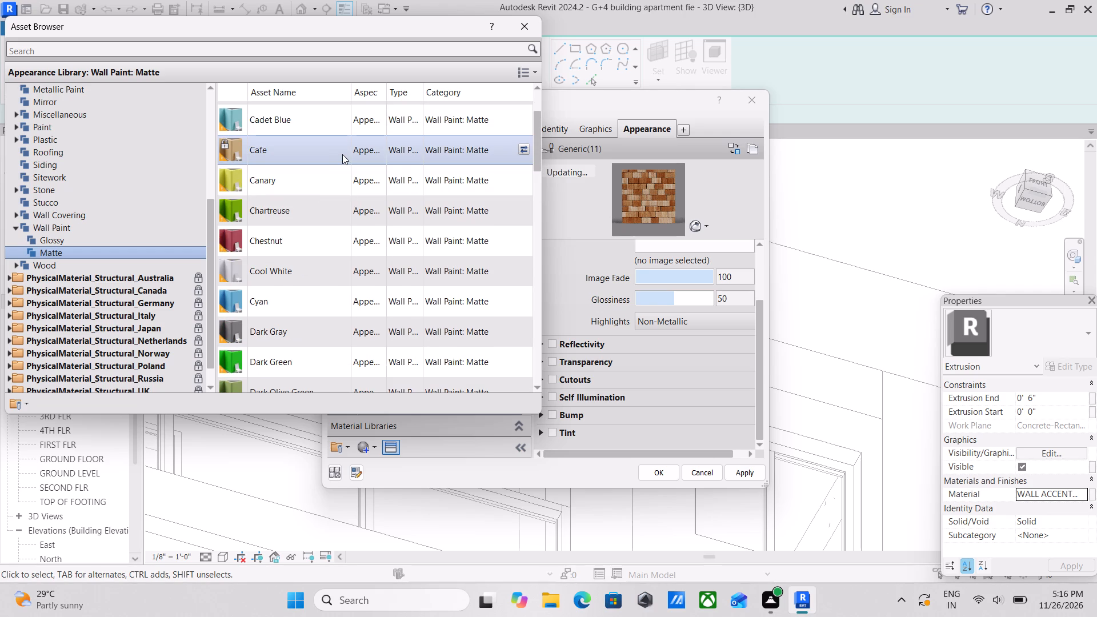
double_click(342, 154)
click(342, 154)
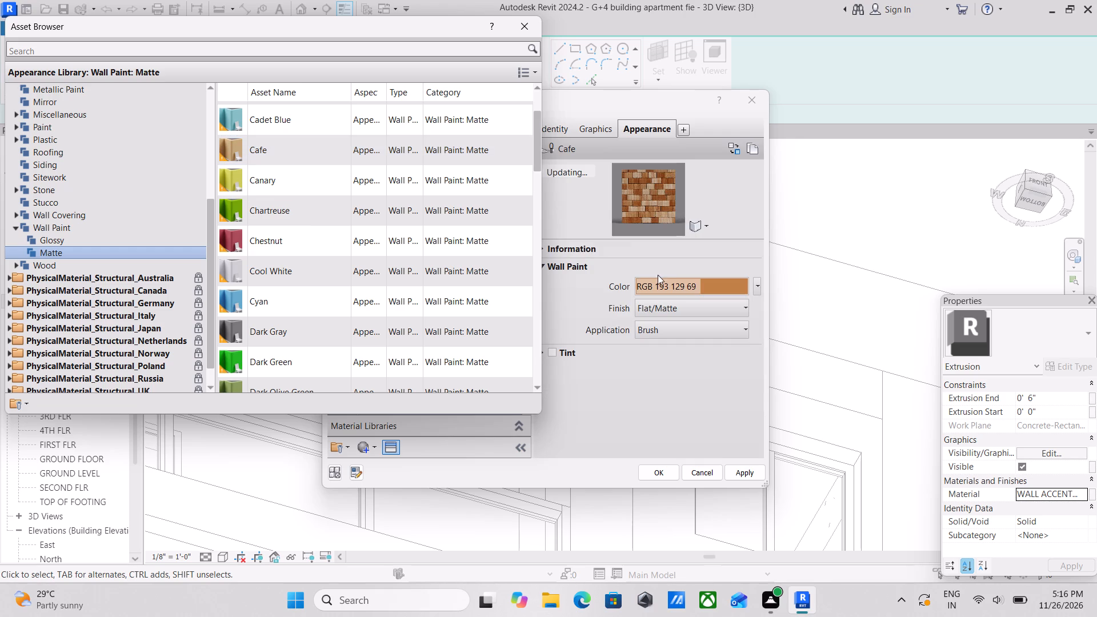
Set the wall paint colour to RAL 060 40 40 from the RAL DESIGN colour book.
click(667, 287)
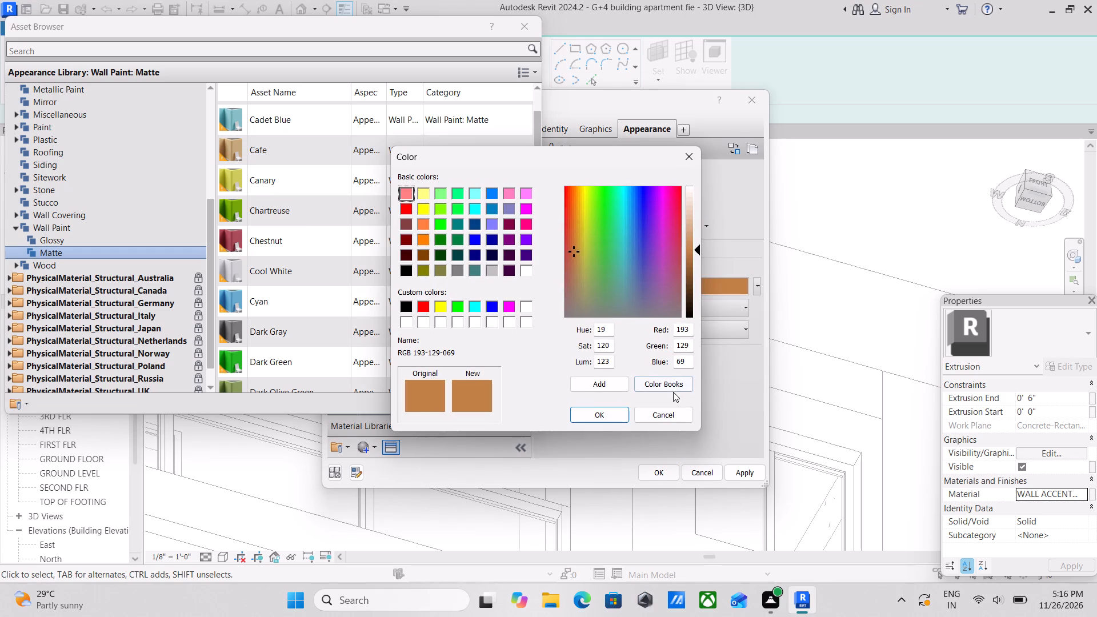
click(672, 384)
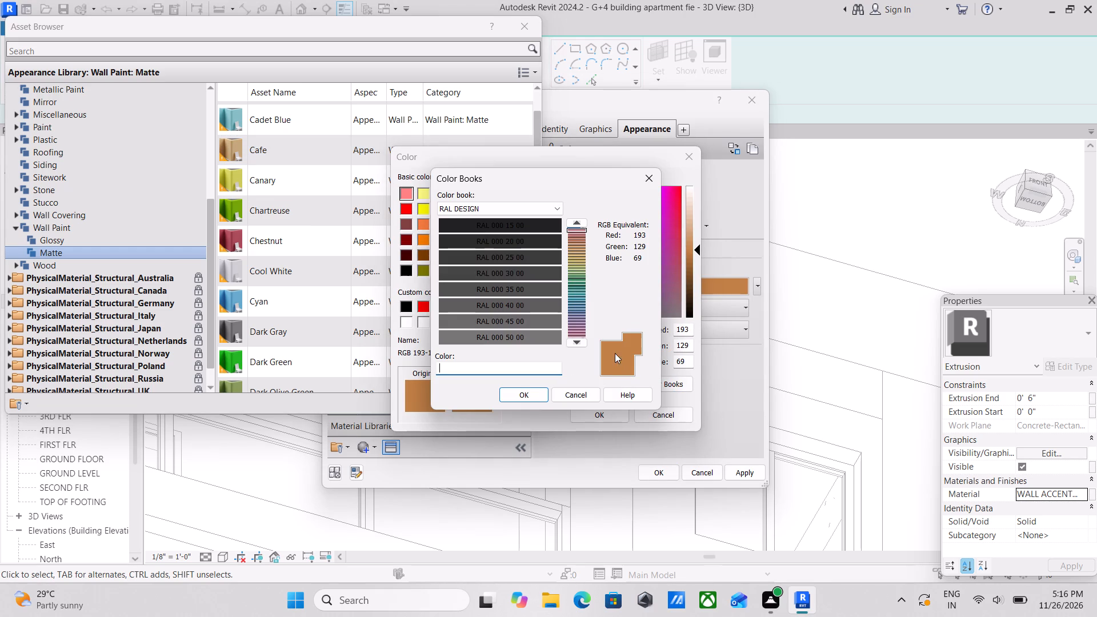
scroll(570, 228, up, 3)
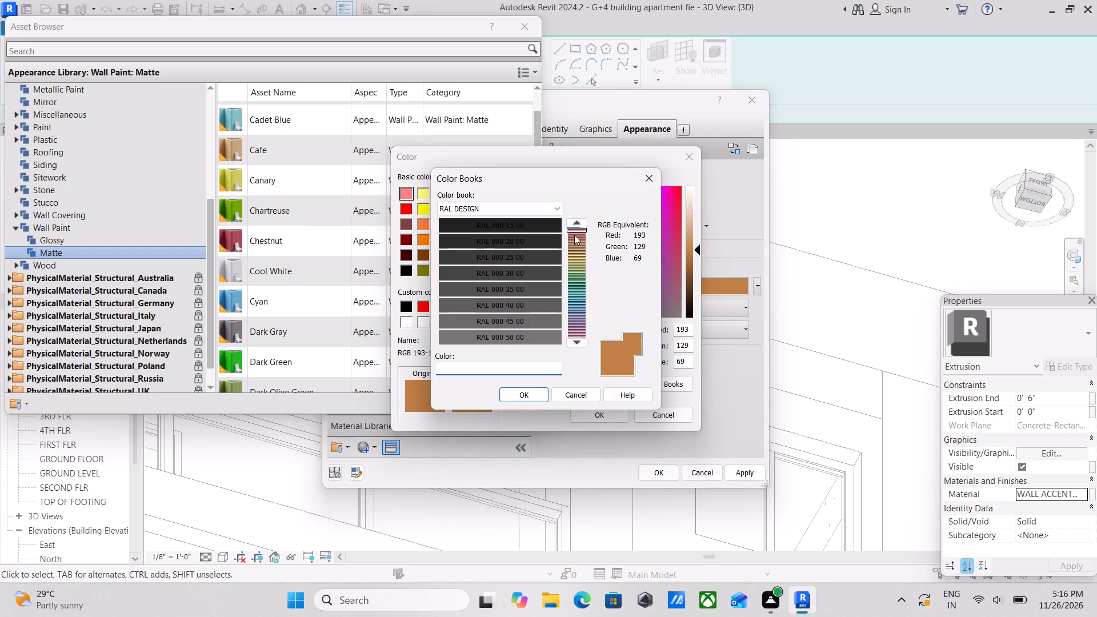
click(574, 235)
scroll(574, 236, up, 2)
click(574, 238)
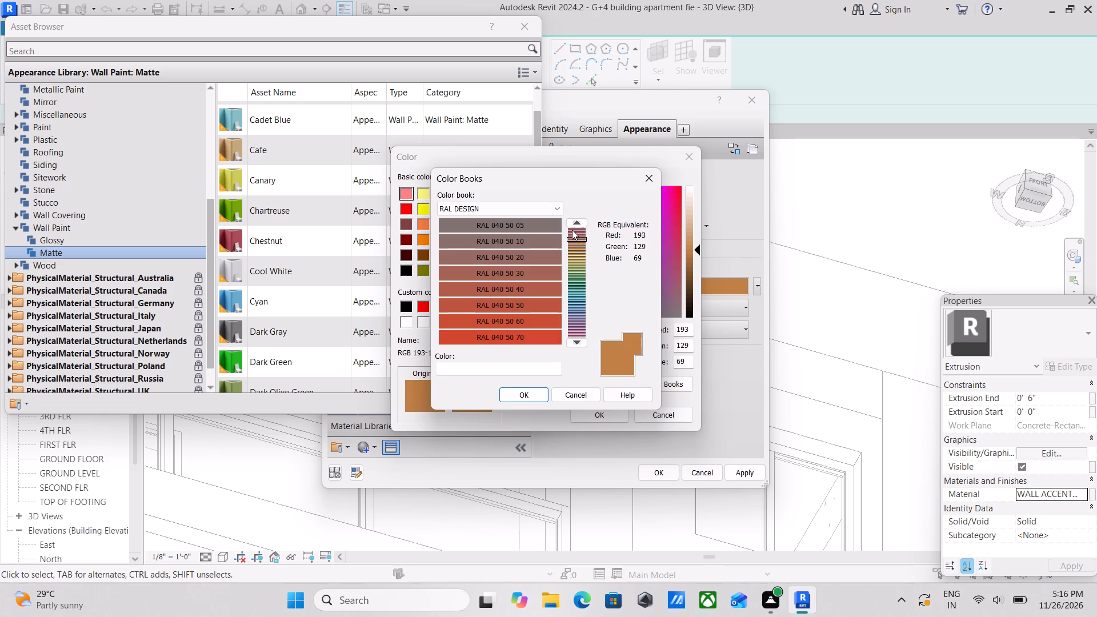
drag(572, 230, 574, 256)
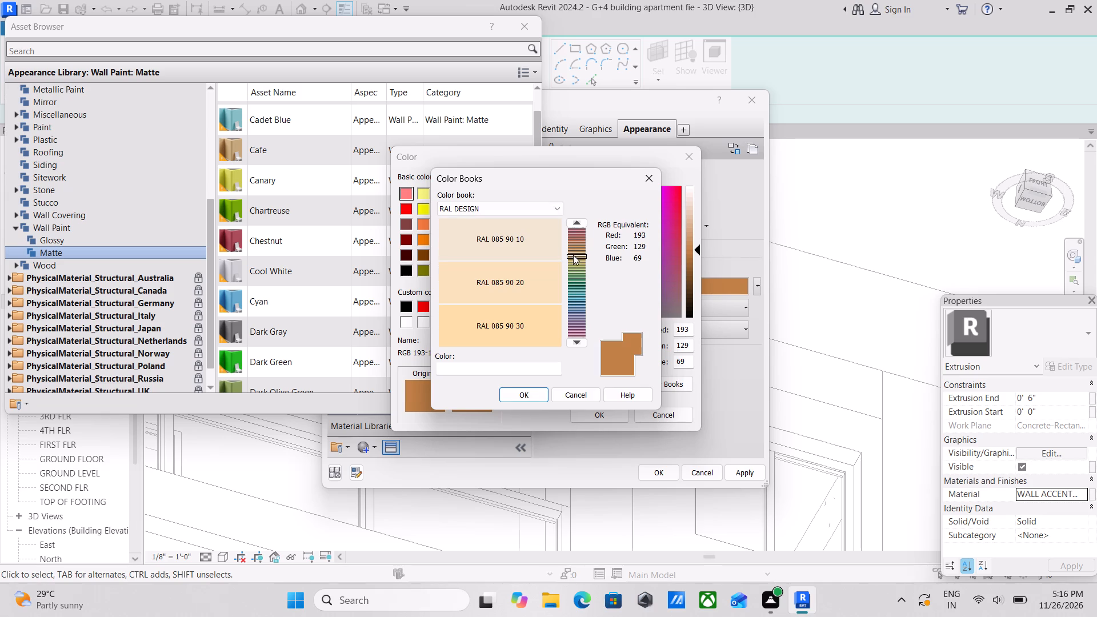
scroll(573, 254, up, 3)
click(574, 271)
click(579, 282)
scroll(577, 311, down, 2)
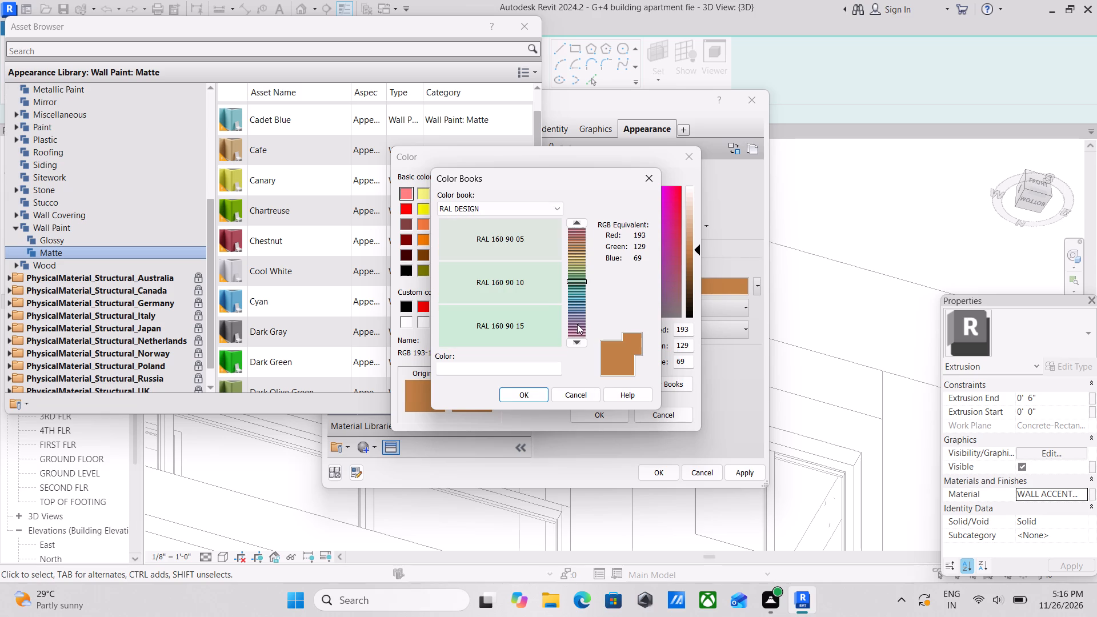
drag(578, 329, 570, 274)
drag(570, 274, 570, 243)
scroll(570, 243, up, 4)
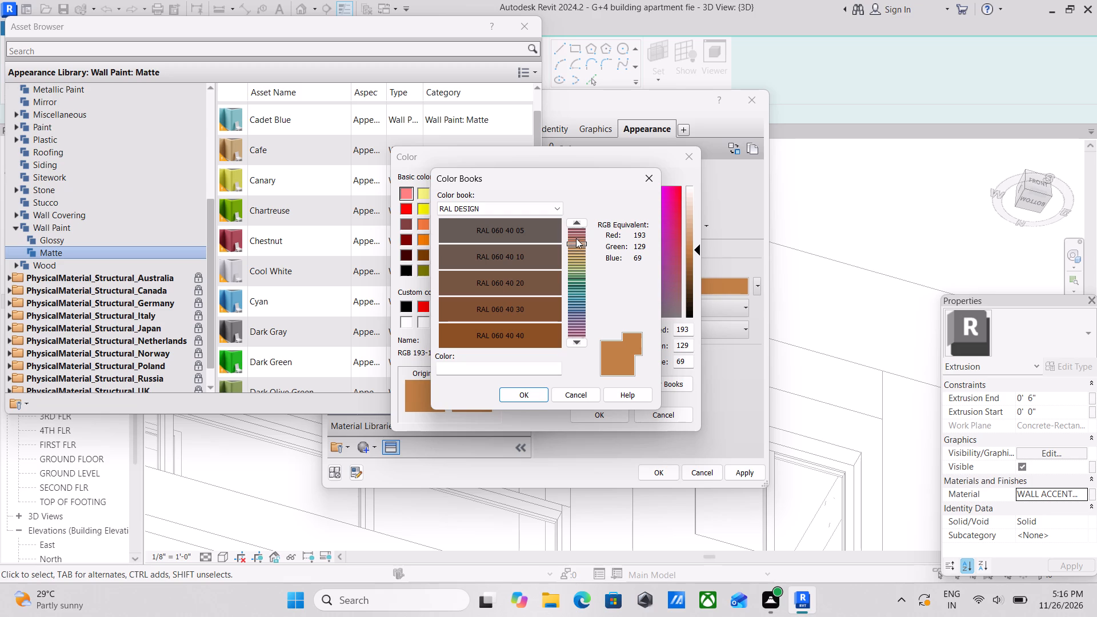
click(527, 336)
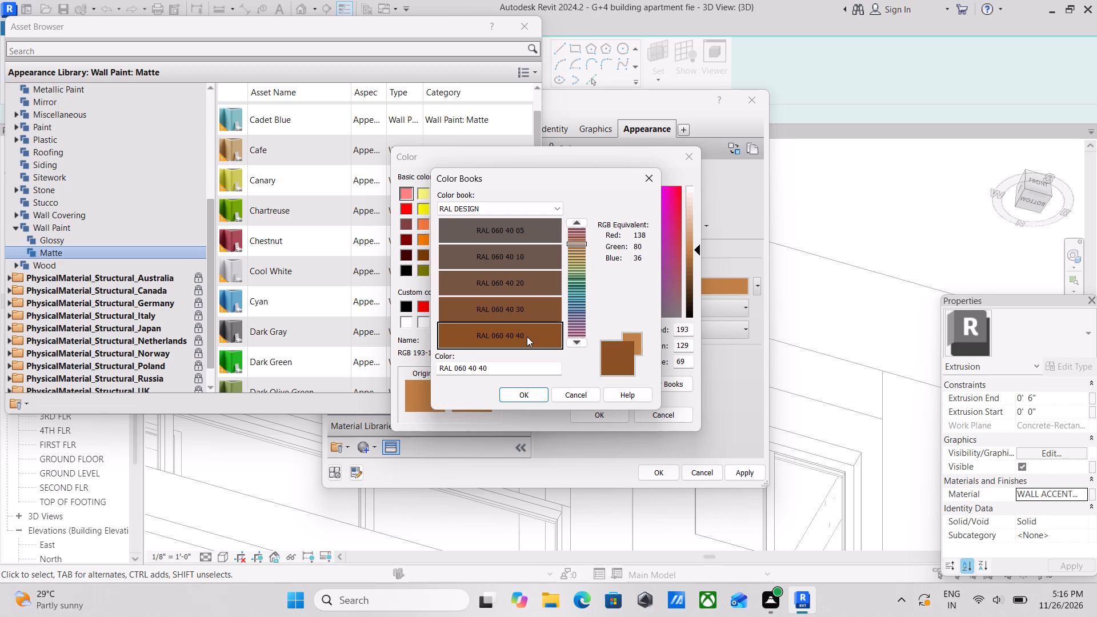
click(527, 336)
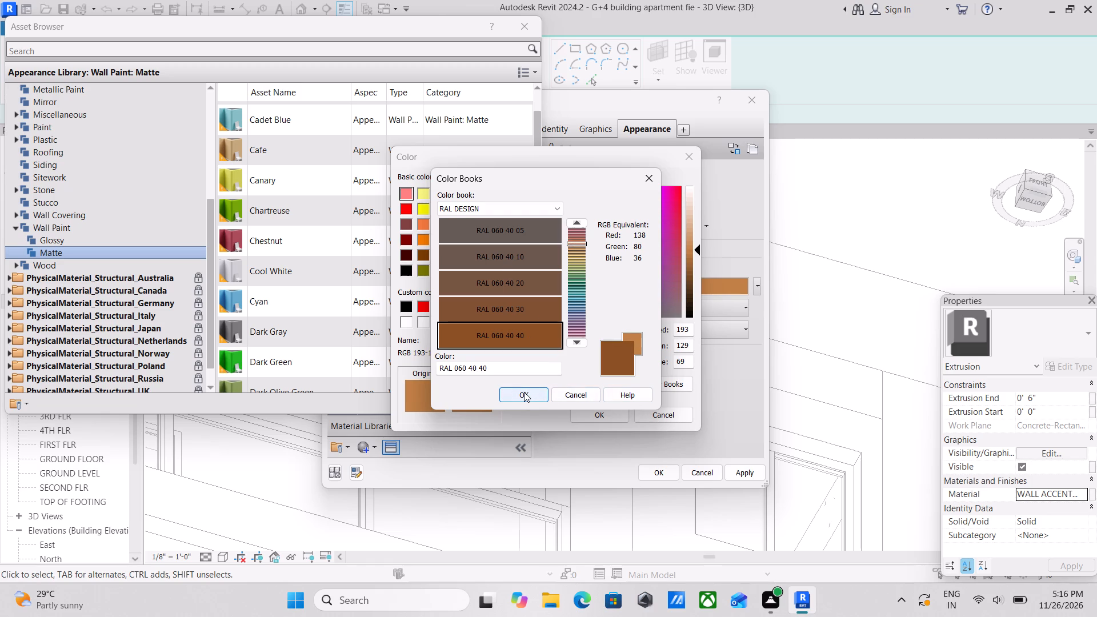
click(524, 392)
click(752, 475)
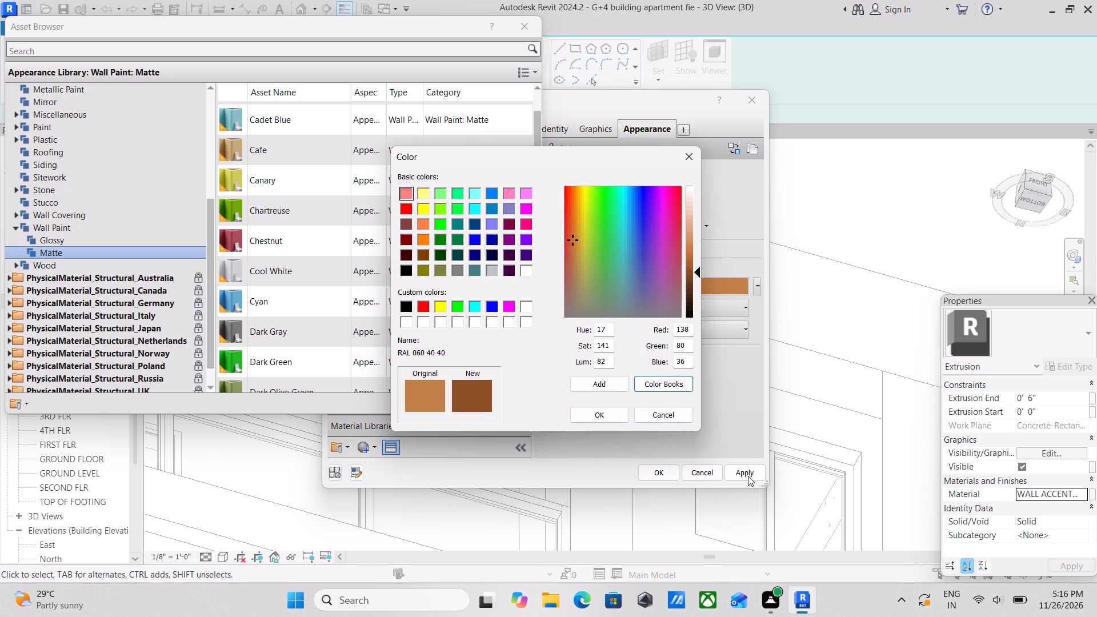
click(658, 467)
click(594, 411)
Assign the TEAK BROWN COLOUR material to the extrusion and finish the sketch of the small rectangles.
click(754, 473)
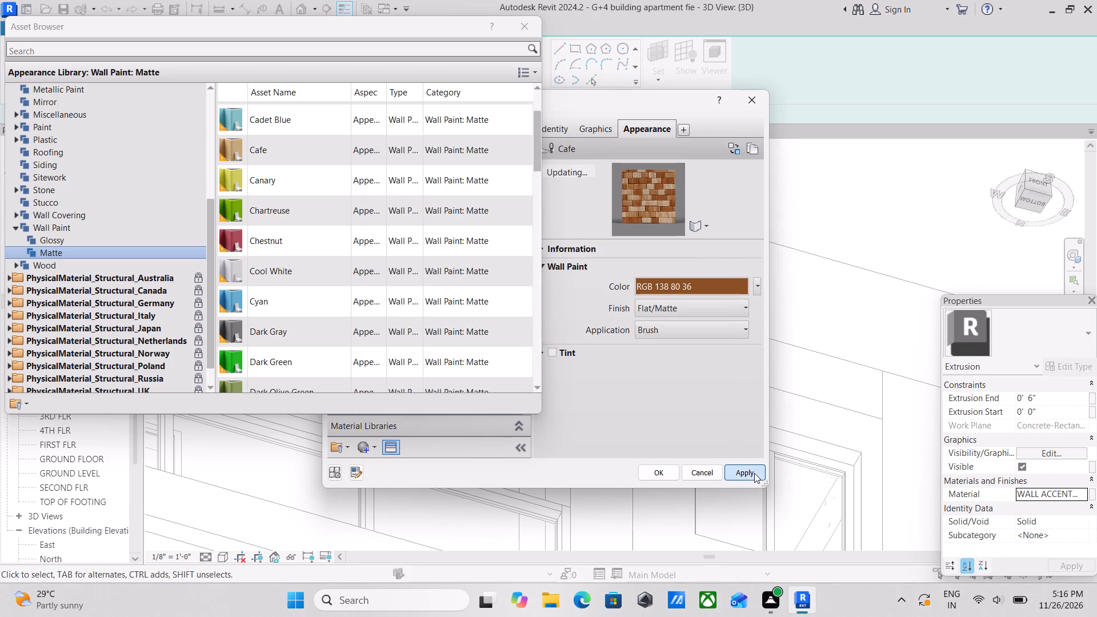
click(675, 471)
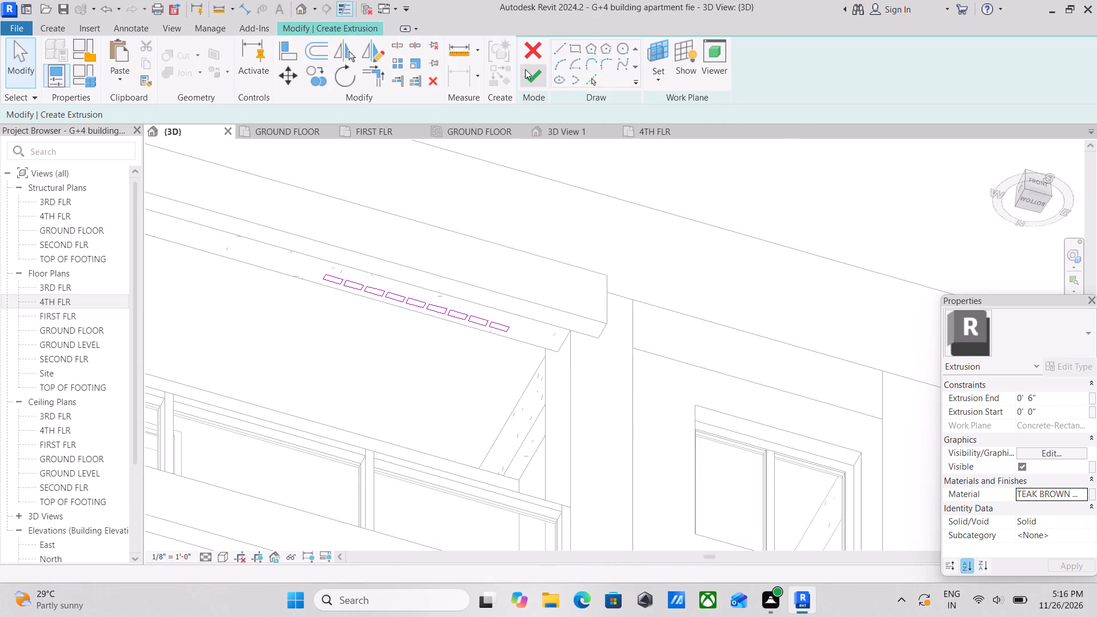
click(525, 69)
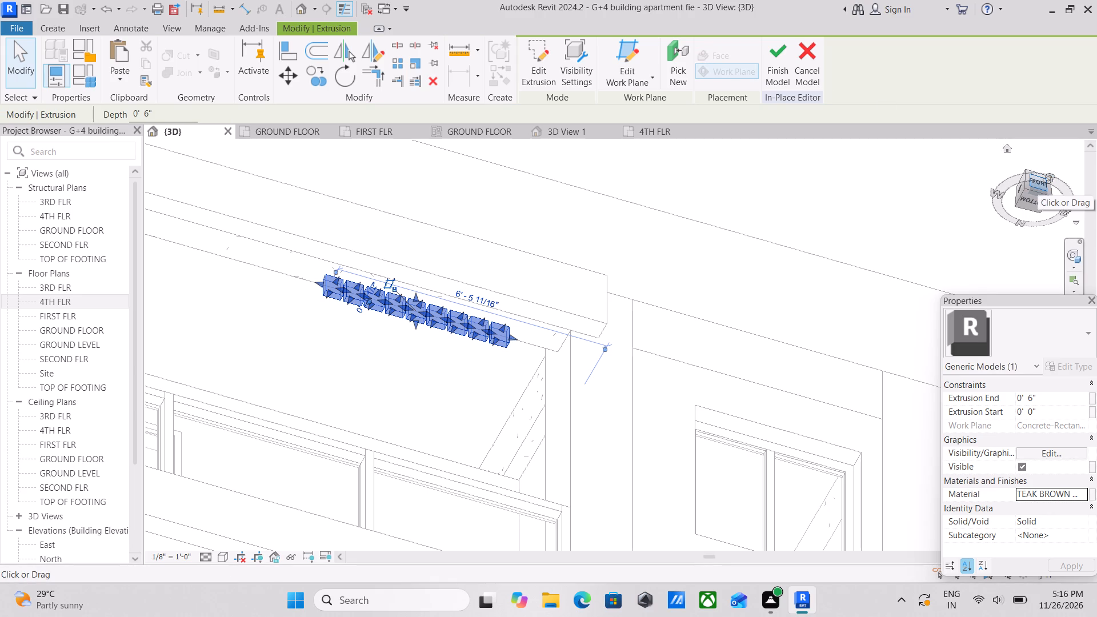
From the front, stretch the extrusion's lower end down to the top-floor balcony's floor level, 8' 6" deep, and finish the in-place model.
click(1038, 180)
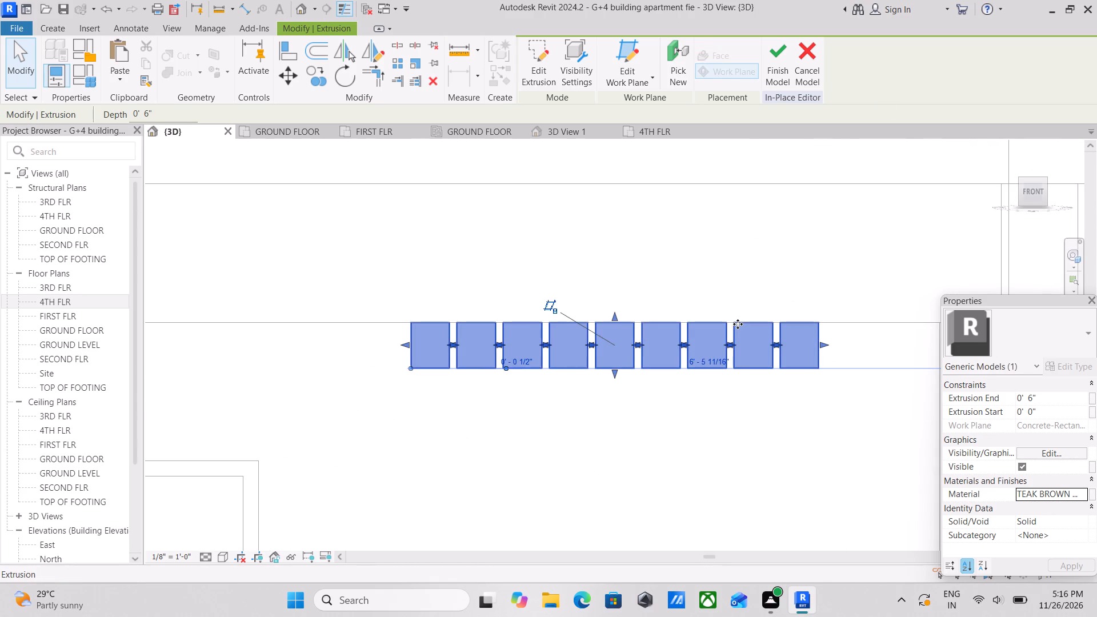
scroll(706, 324, down, 1)
scroll(707, 197, down, 3)
scroll(697, 329, down, 3)
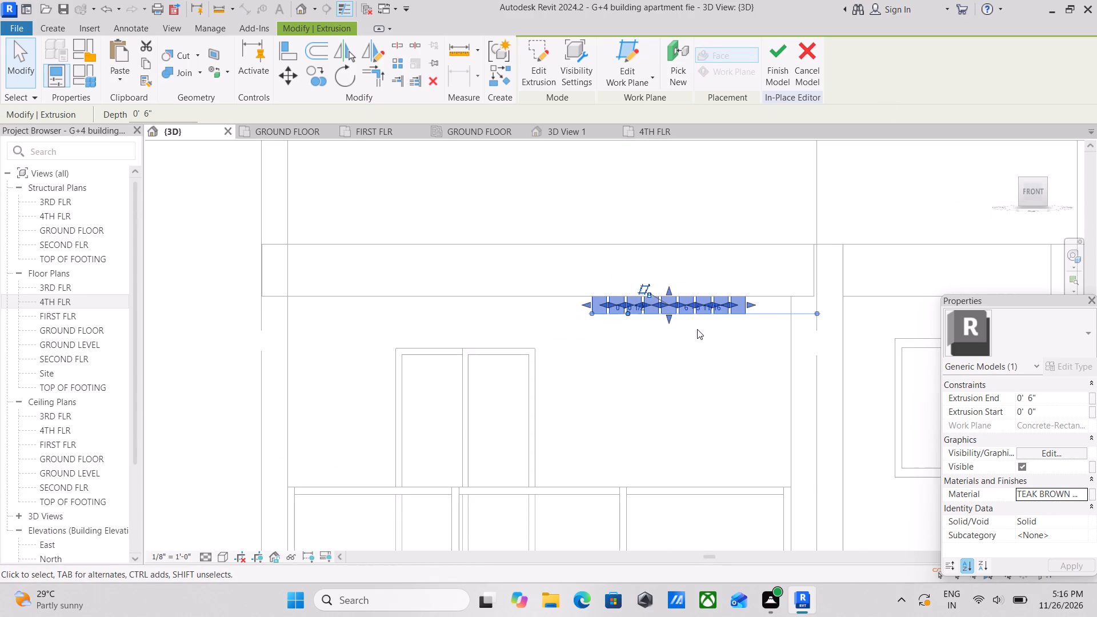
scroll(671, 364, down, 3)
middle_drag(671, 364, 675, 279)
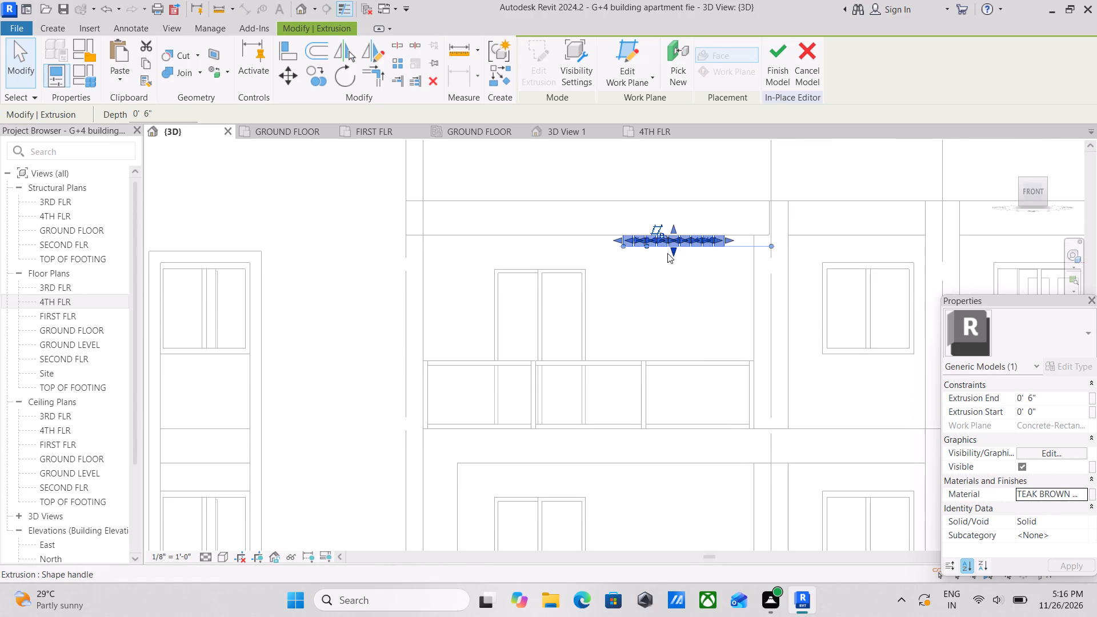
drag(671, 249, 678, 332)
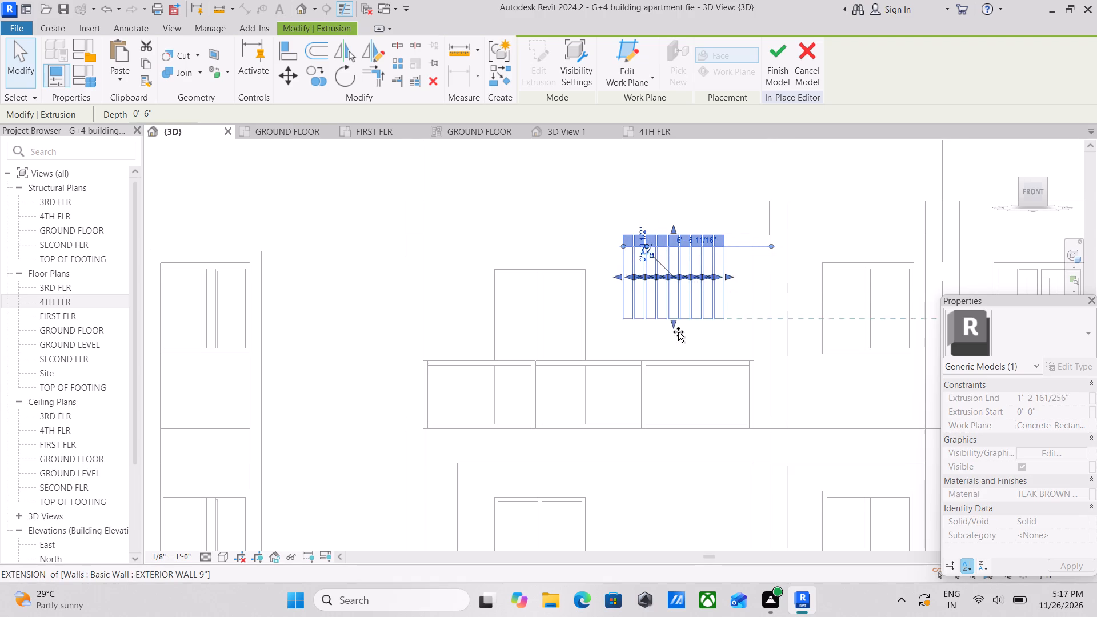
drag(678, 332, 687, 424)
click(778, 40)
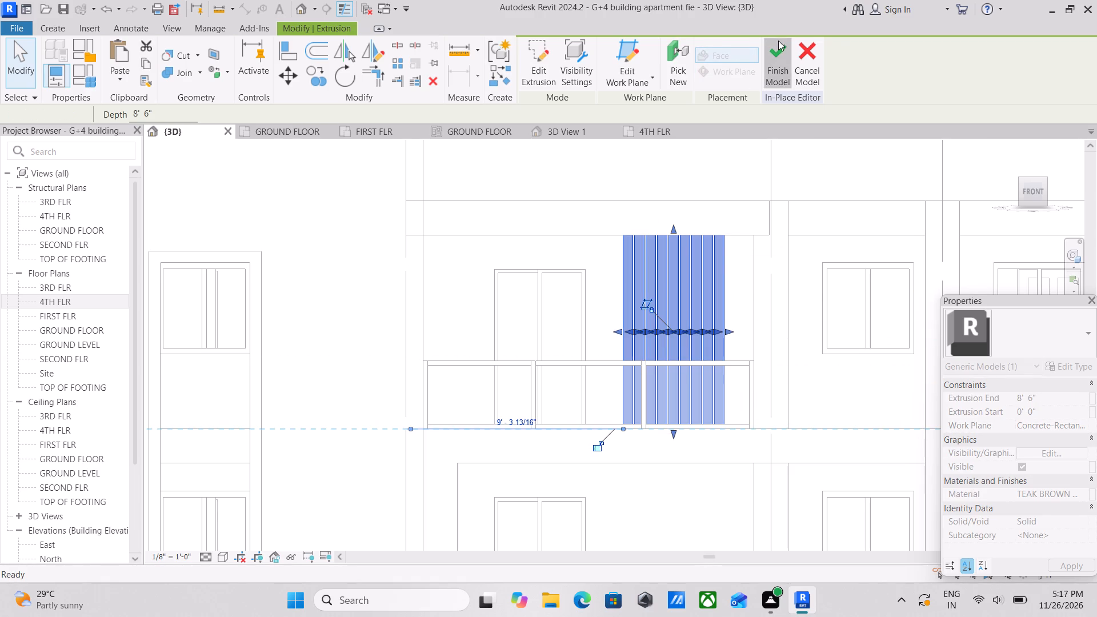
Examine the new vertical slats on the top-floor balcony against the floors and balconies of the front facade.
scroll(686, 283, down, 5)
middle_drag(705, 280, 705, 278)
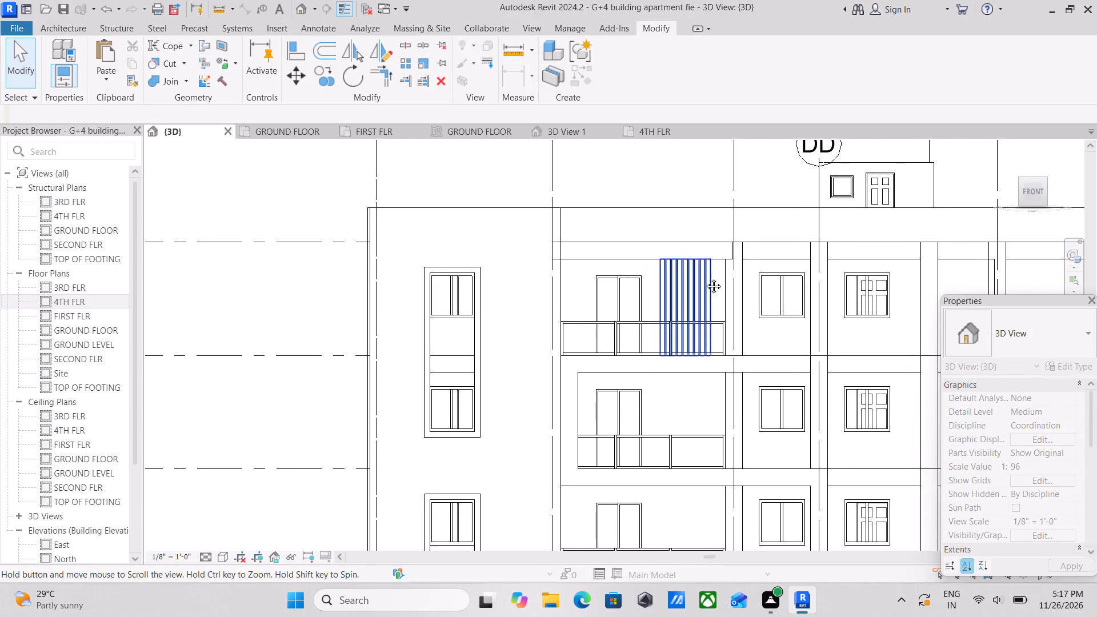
middle_drag(705, 278, 706, 273)
scroll(706, 273, down, 2)
scroll(706, 273, up, 1)
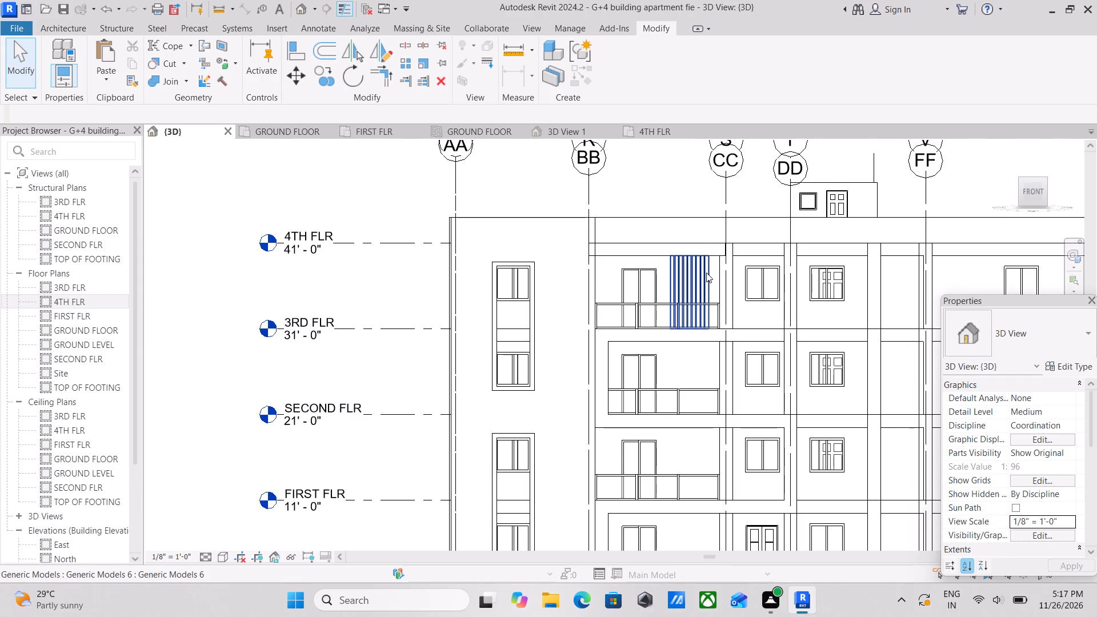
scroll(706, 273, up, 1)
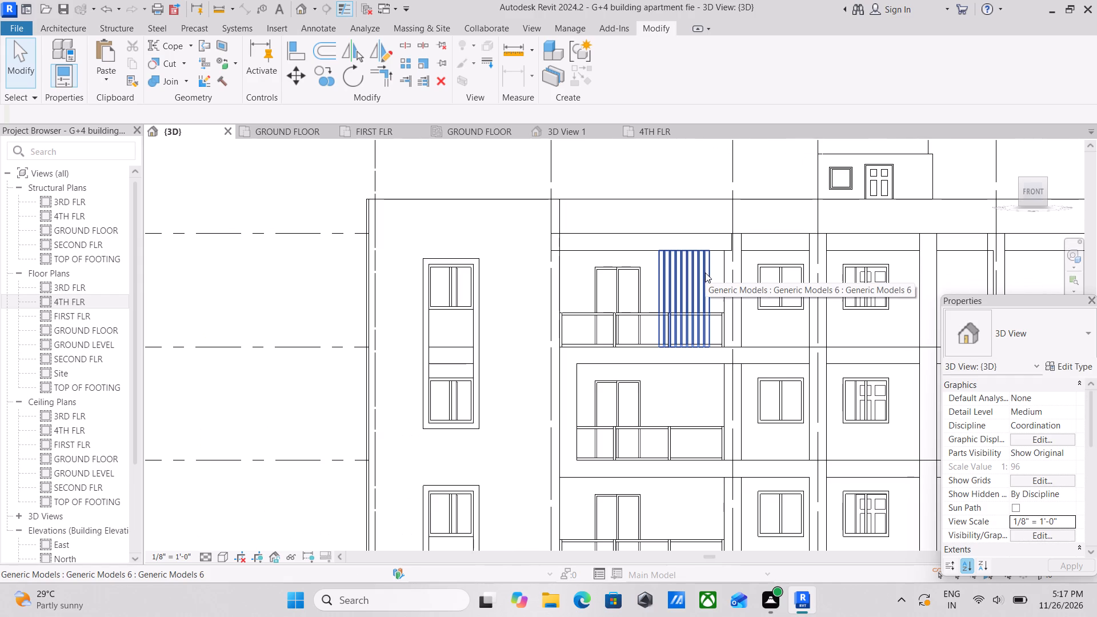
scroll(619, 367, up, 2)
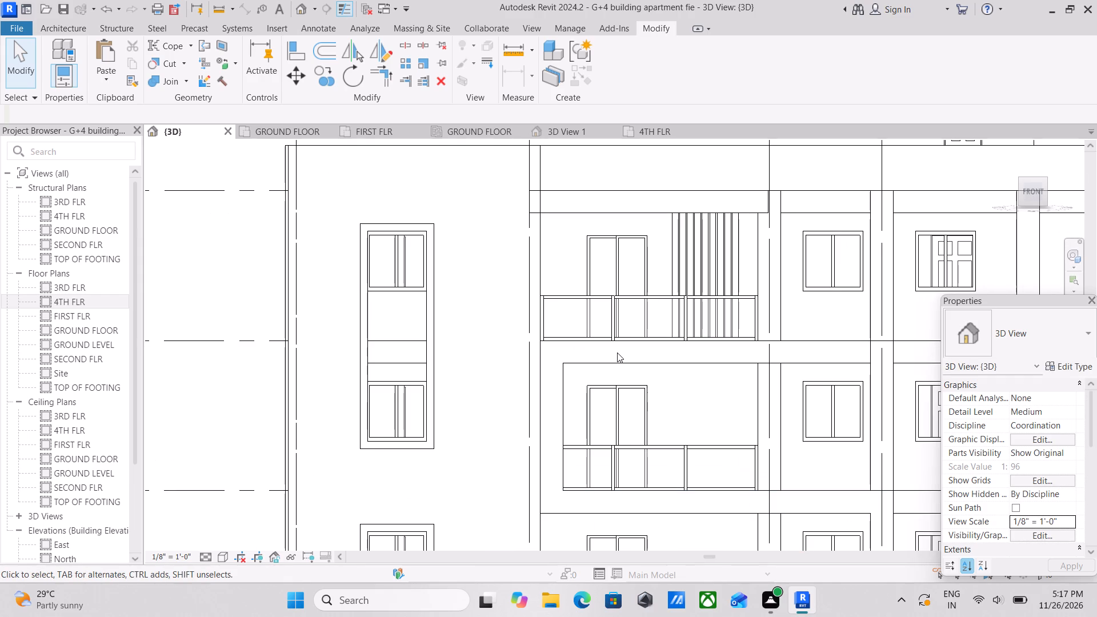
Examine the vertical slats on the top-floor balcony against the railings, door and floors of the front facade.
scroll(617, 352, down, 1)
scroll(588, 391, up, 2)
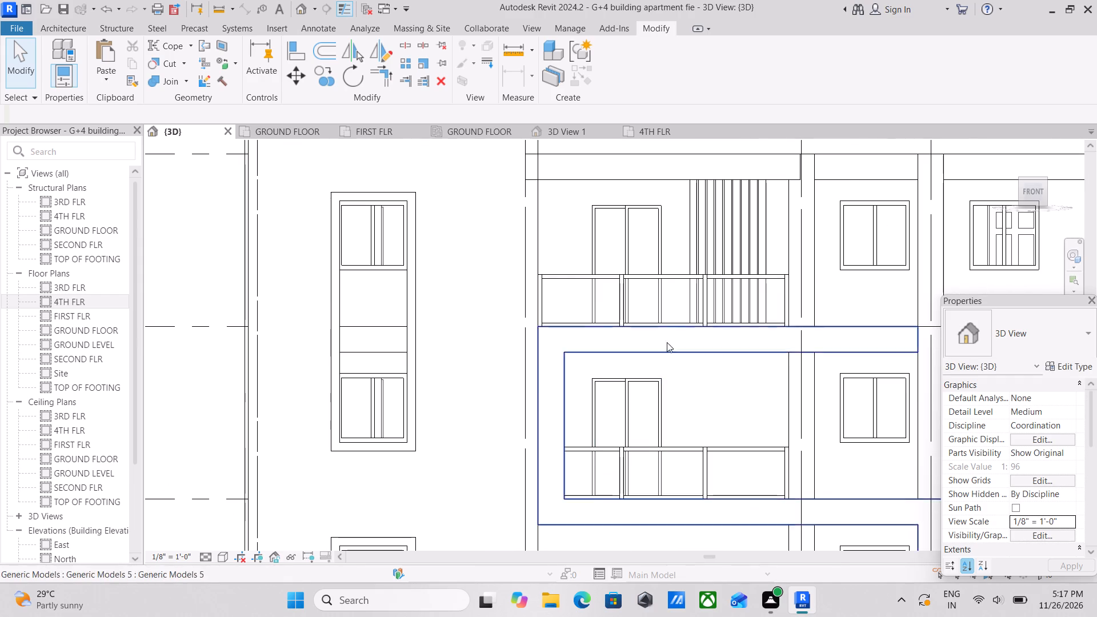
scroll(697, 334, up, 3)
scroll(695, 305, down, 2)
middle_drag(692, 305, 658, 376)
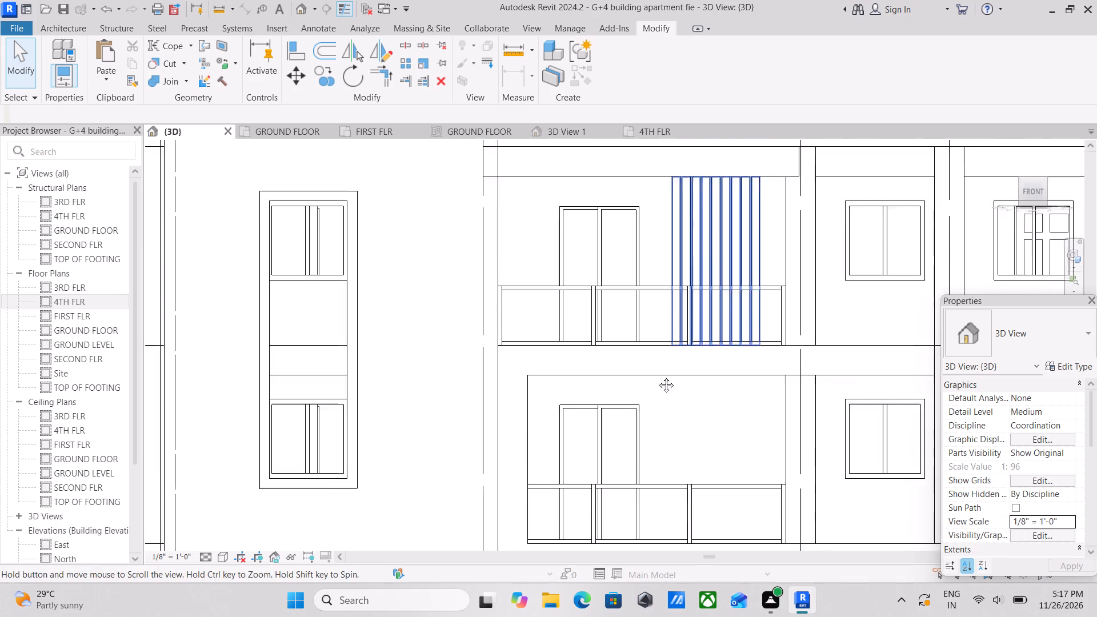
middle_drag(658, 376, 646, 399)
scroll(715, 258, down, 3)
middle_drag(709, 260, 691, 198)
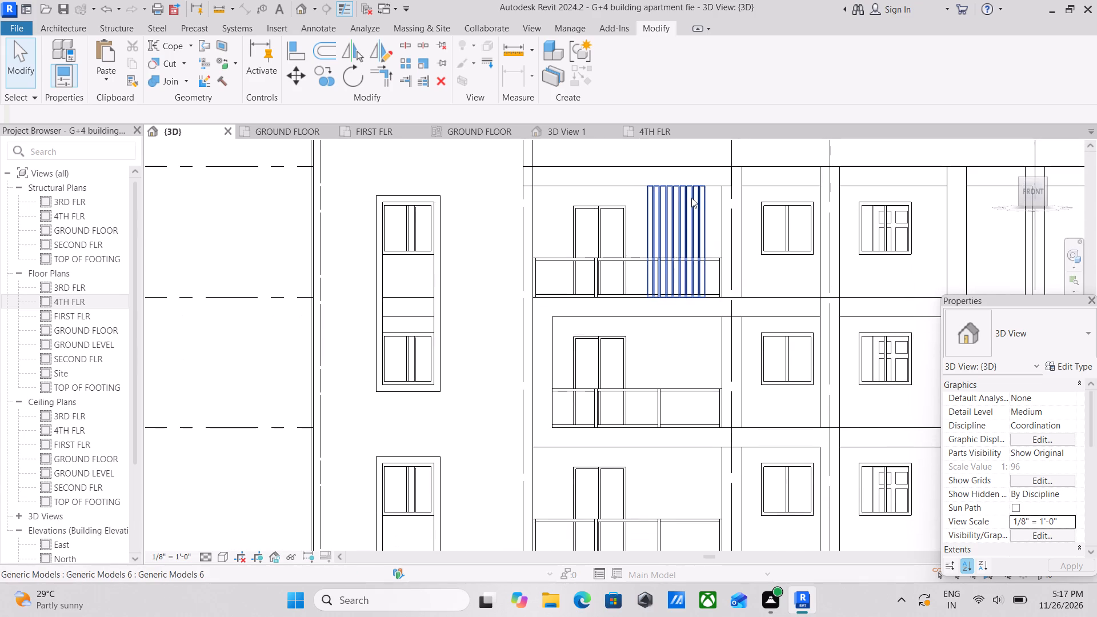
scroll(630, 324, up, 2)
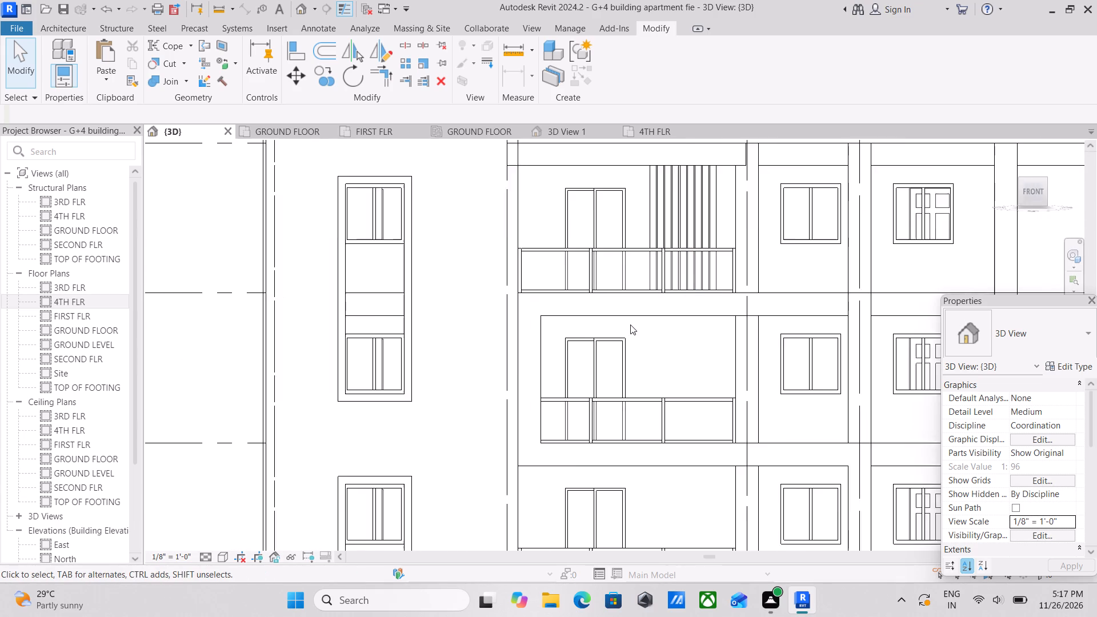
scroll(630, 324, up, 1)
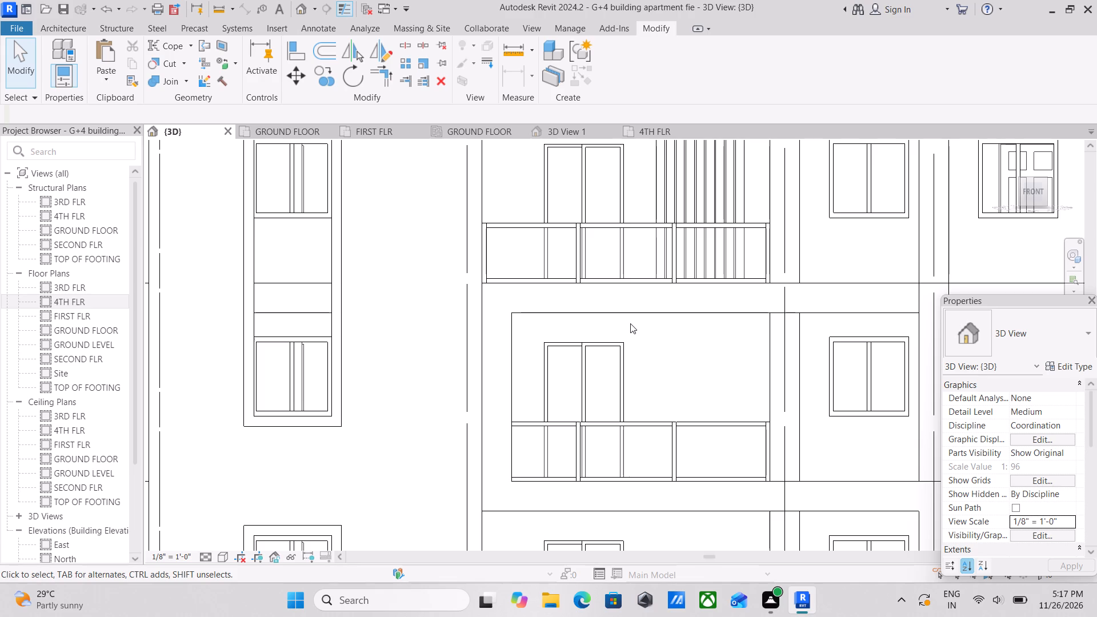
scroll(694, 243, up, 1)
middle_drag(694, 243, 694, 253)
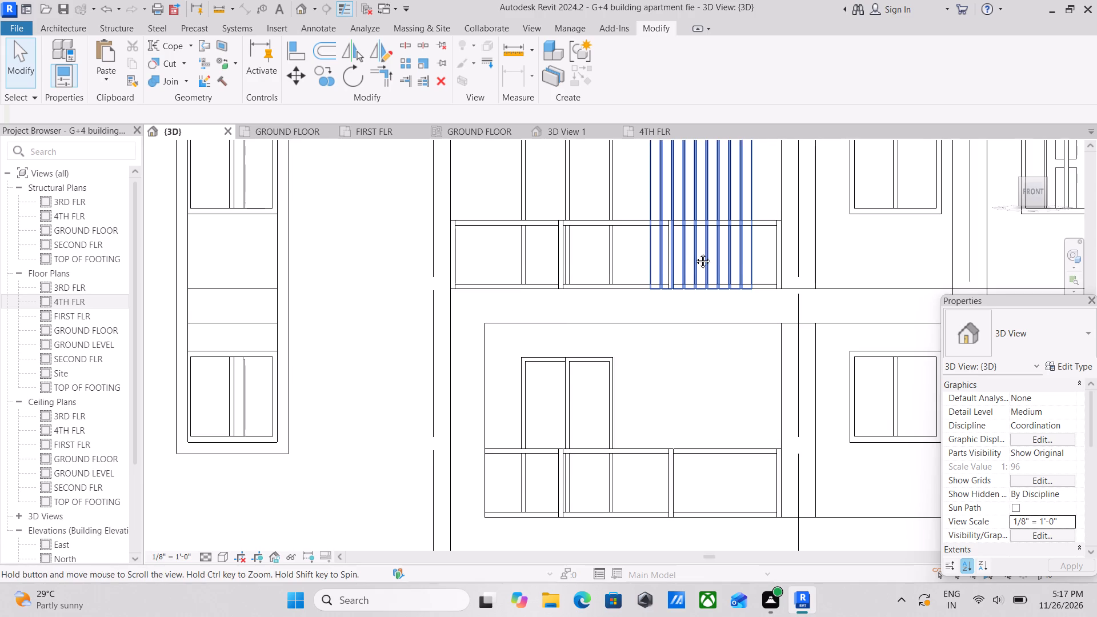
middle_drag(694, 253, 692, 372)
scroll(692, 372, up, 1)
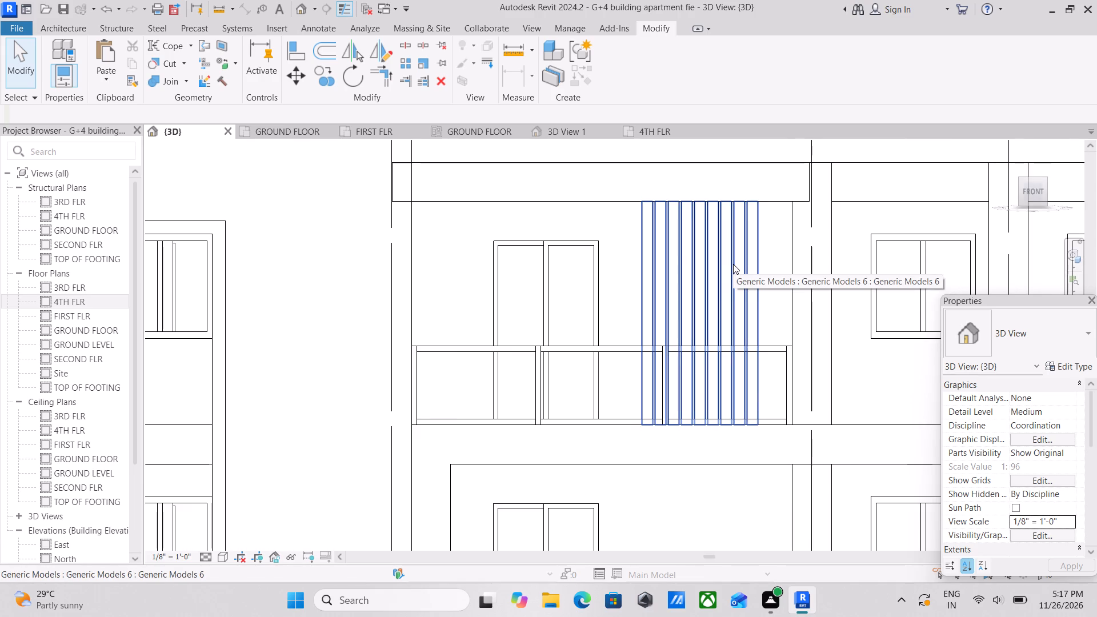
scroll(733, 264, down, 8)
scroll(733, 264, up, 1)
Reopen the top-floor balcony slats for in-place editing and open the teak brown extrusion's sketch.
click(733, 264)
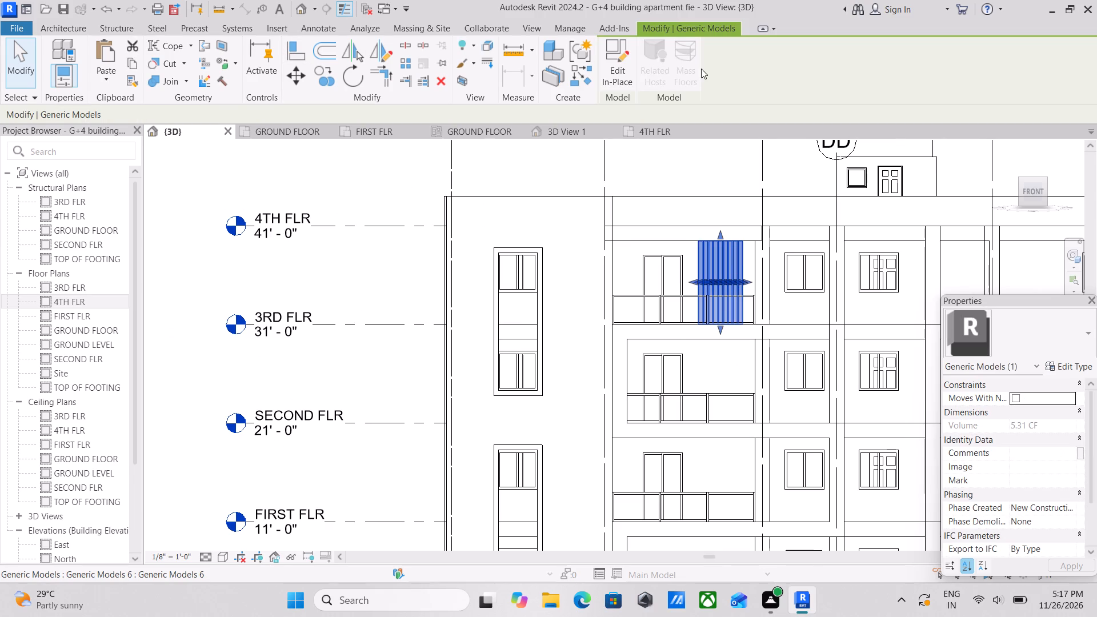
click(620, 79)
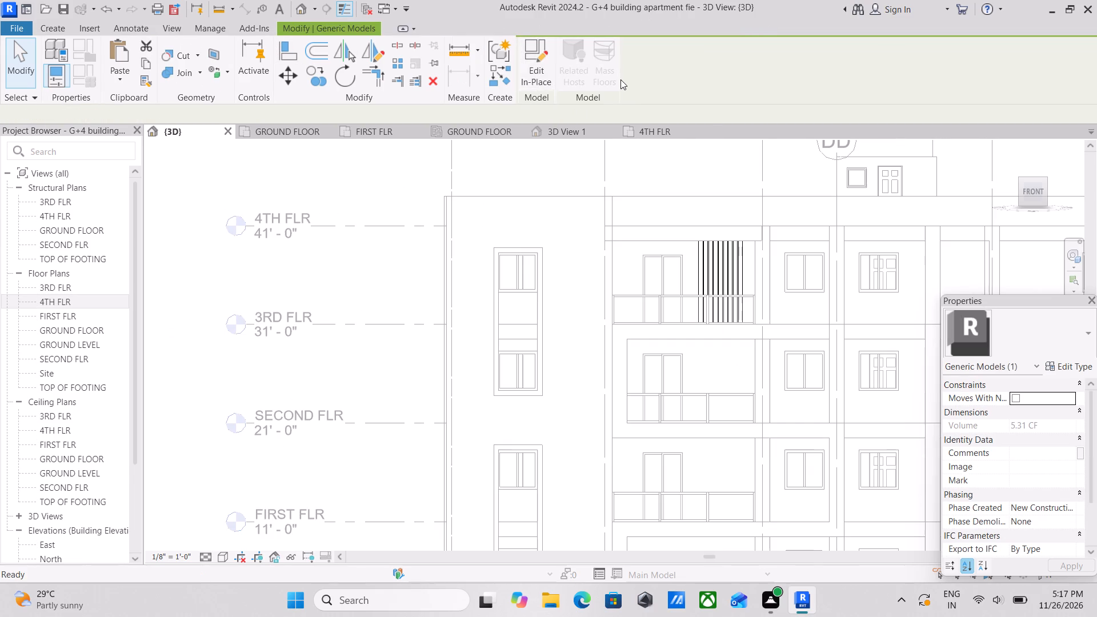
click(740, 267)
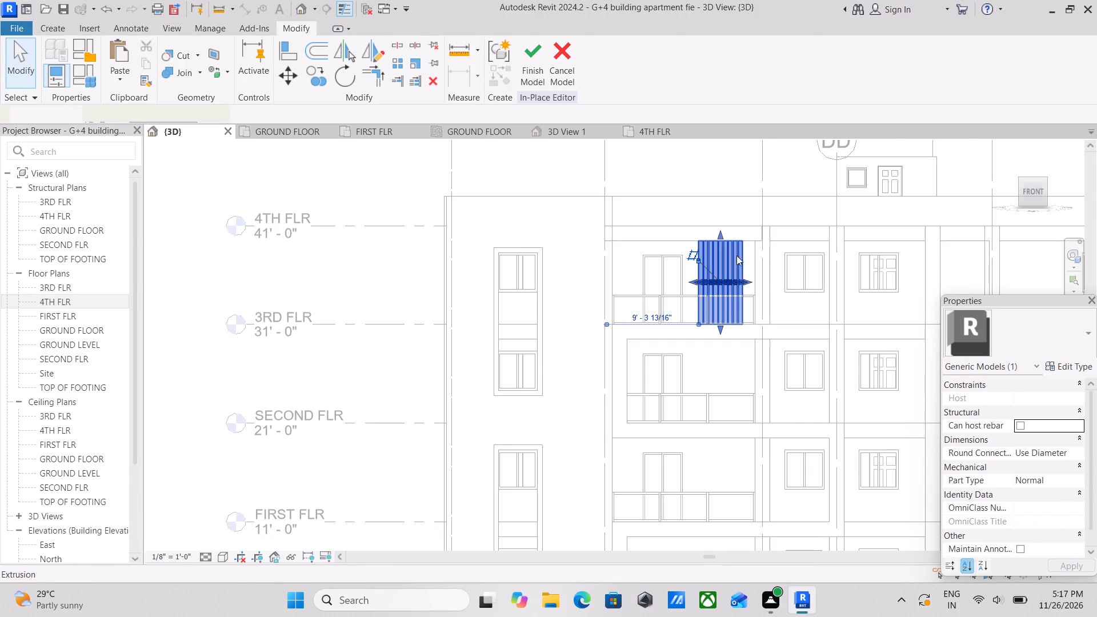
scroll(727, 248, up, 12)
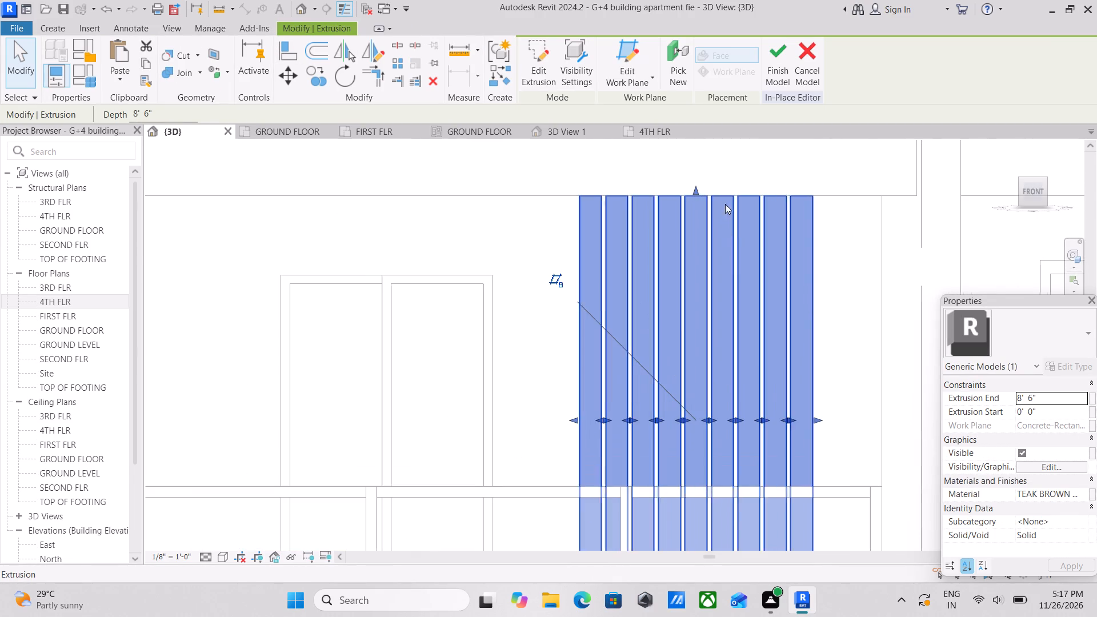
click(547, 47)
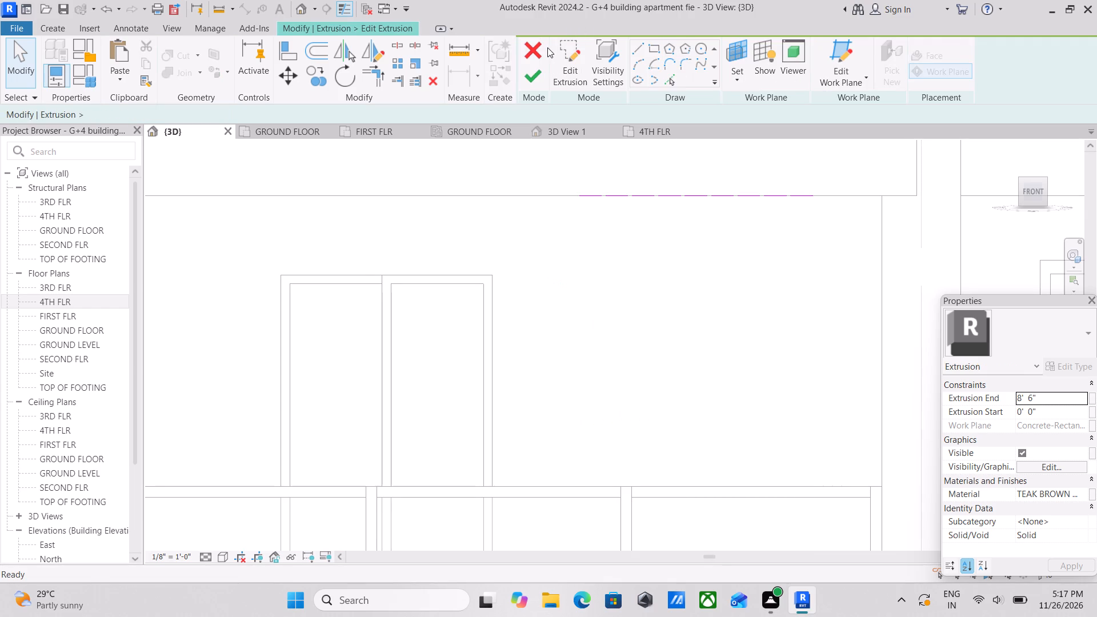
From below the balcony ceiling, set the width of the first slat rectangle, at the door end of the row, to 2".
scroll(620, 207, down, 1)
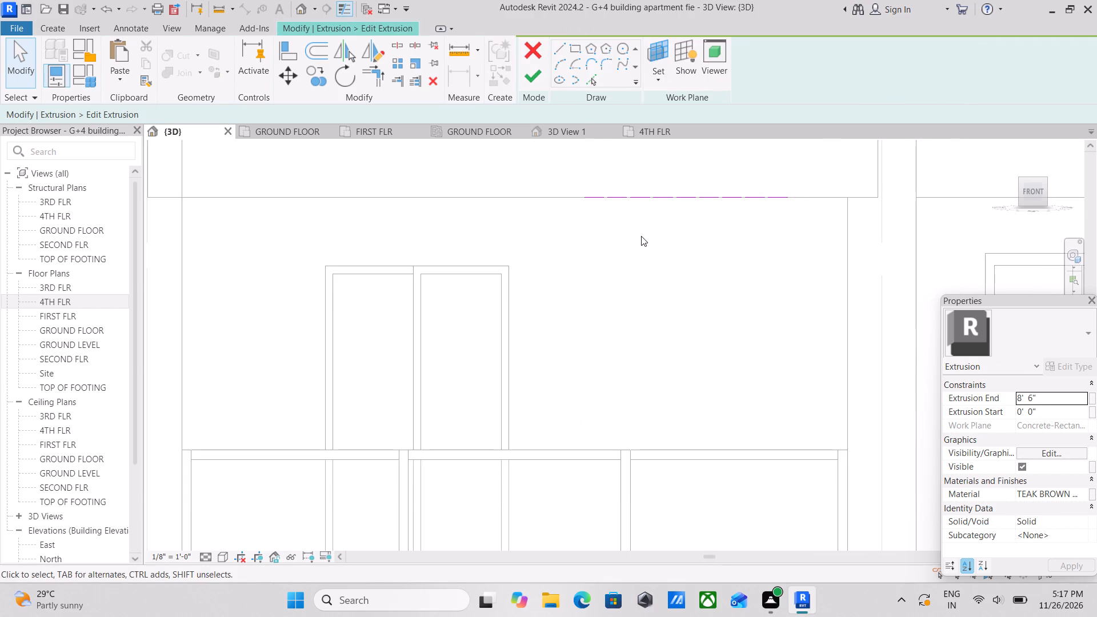
scroll(641, 236, up, 1)
scroll(640, 237, down, 2)
shift+middle_drag(619, 278, 698, 134)
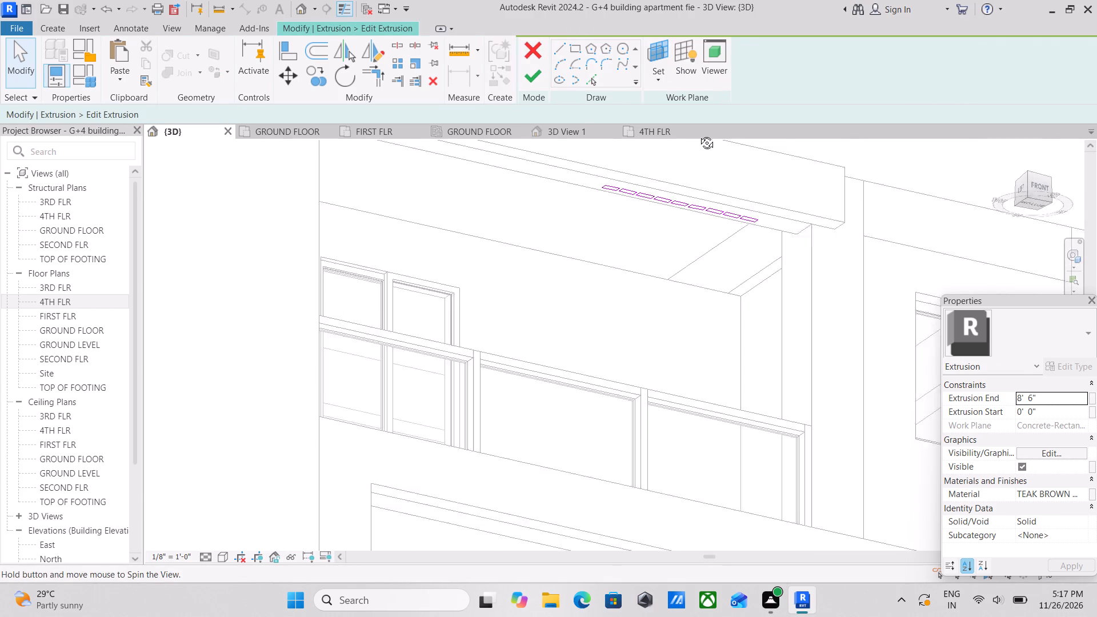
shift+middle_drag(698, 134, 701, 130)
scroll(665, 196, up, 13)
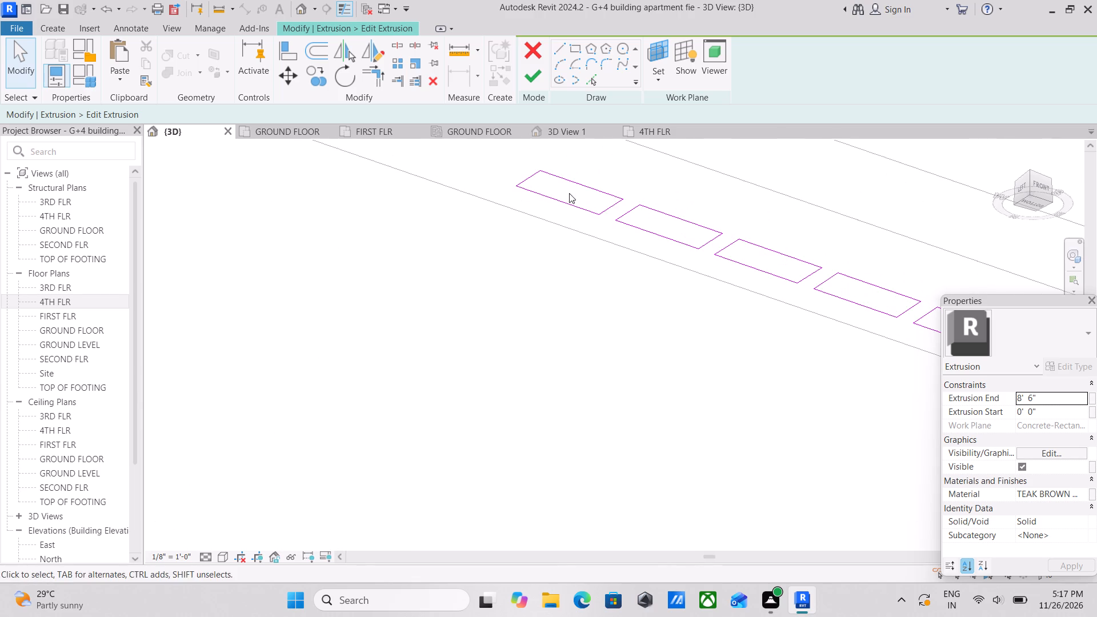
click(529, 178)
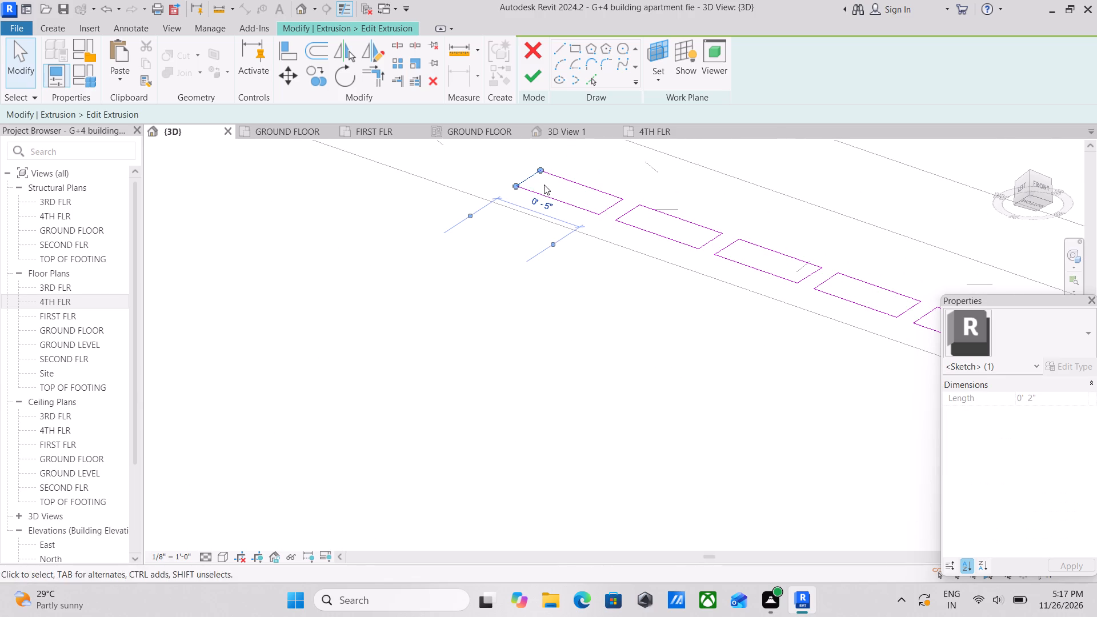
click(580, 185)
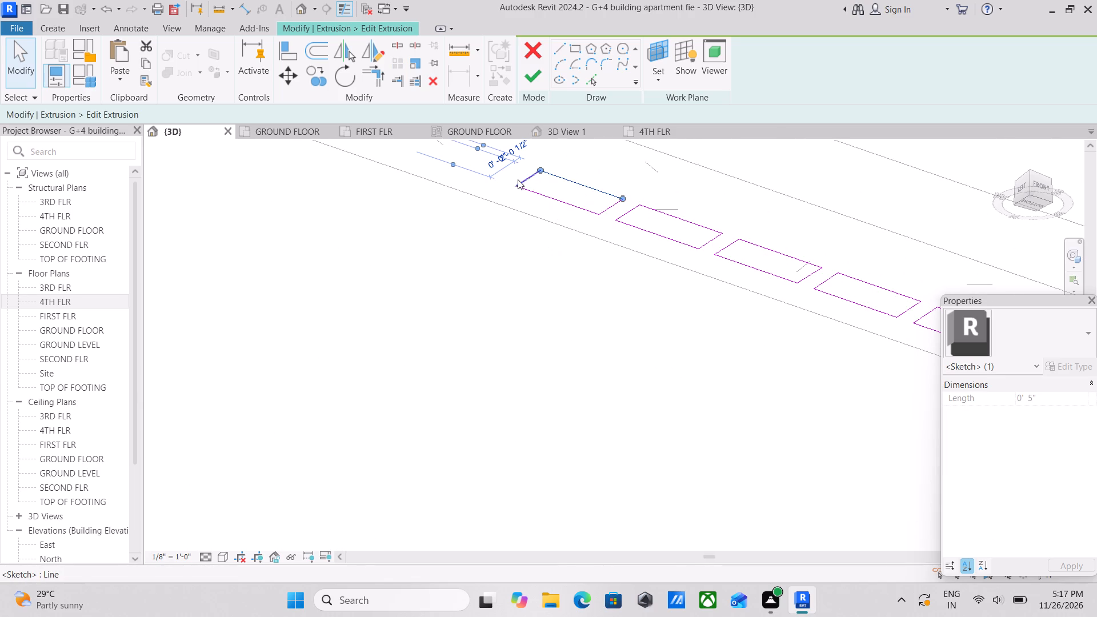
click(522, 179)
click(540, 206)
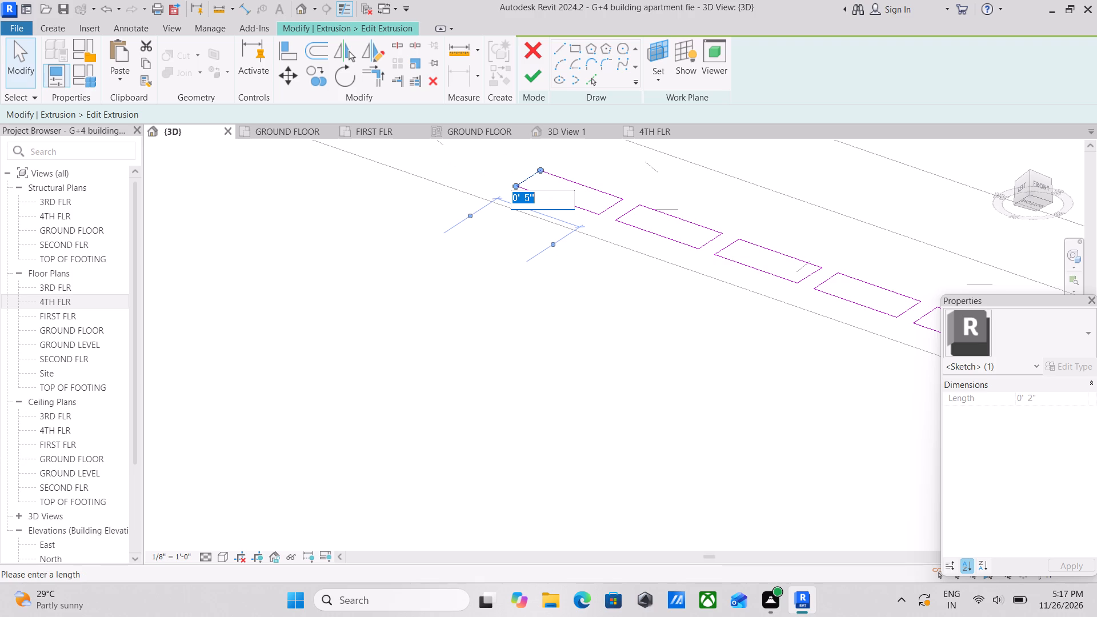
key(2)
key(shift+quotedbl)
key(Return)
key(Escape)
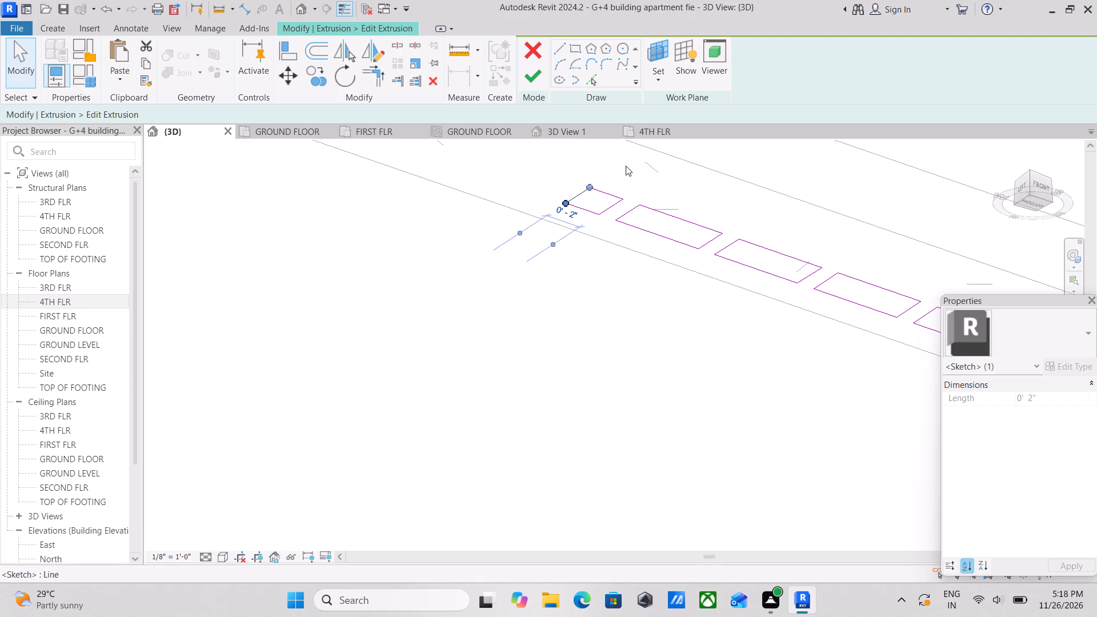
key(Escape)
Set the width of the second slat rectangle in the row to 2".
click(625, 211)
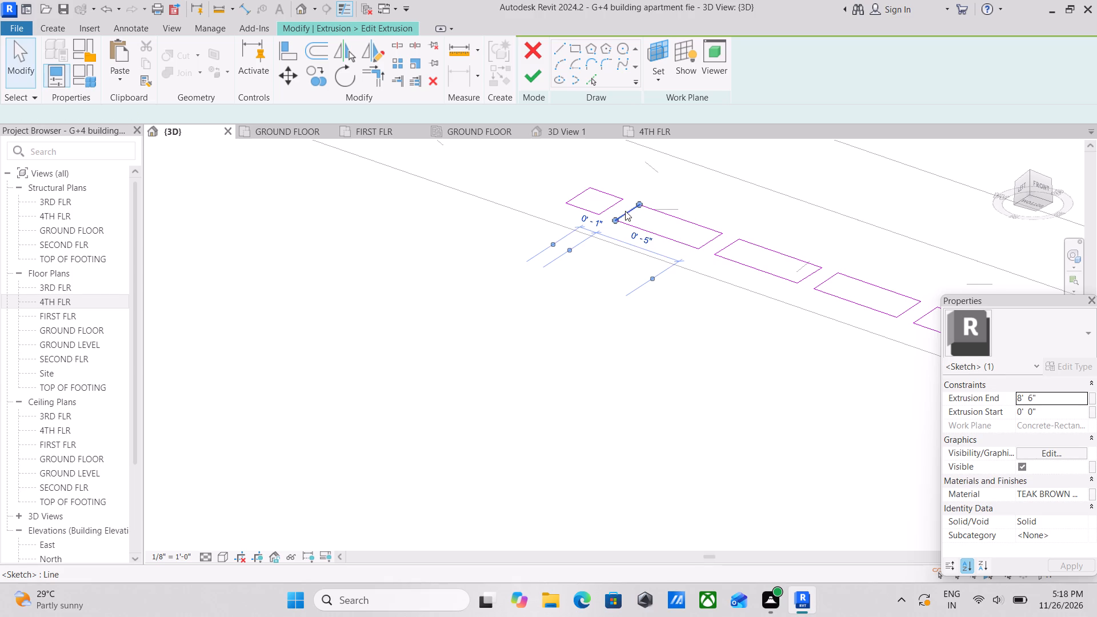
click(645, 239)
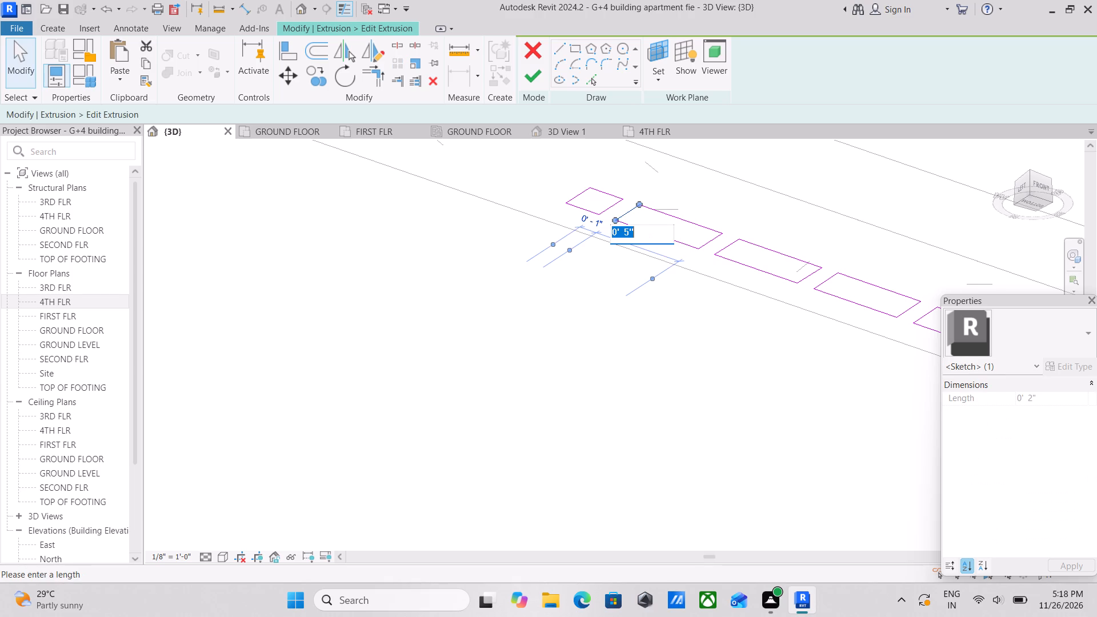
key(2)
key(shift+quotedbl)
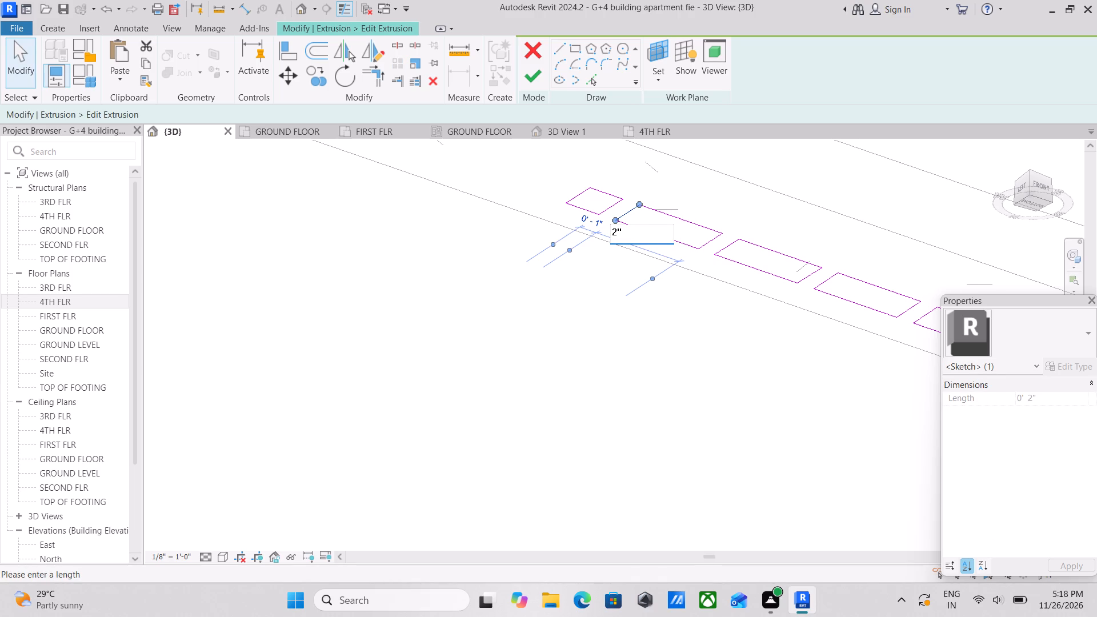
key(Return)
key(Escape)
Delete all the slat rectangles from the teak brown extrusion's sketch.
scroll(578, 202, down, 1)
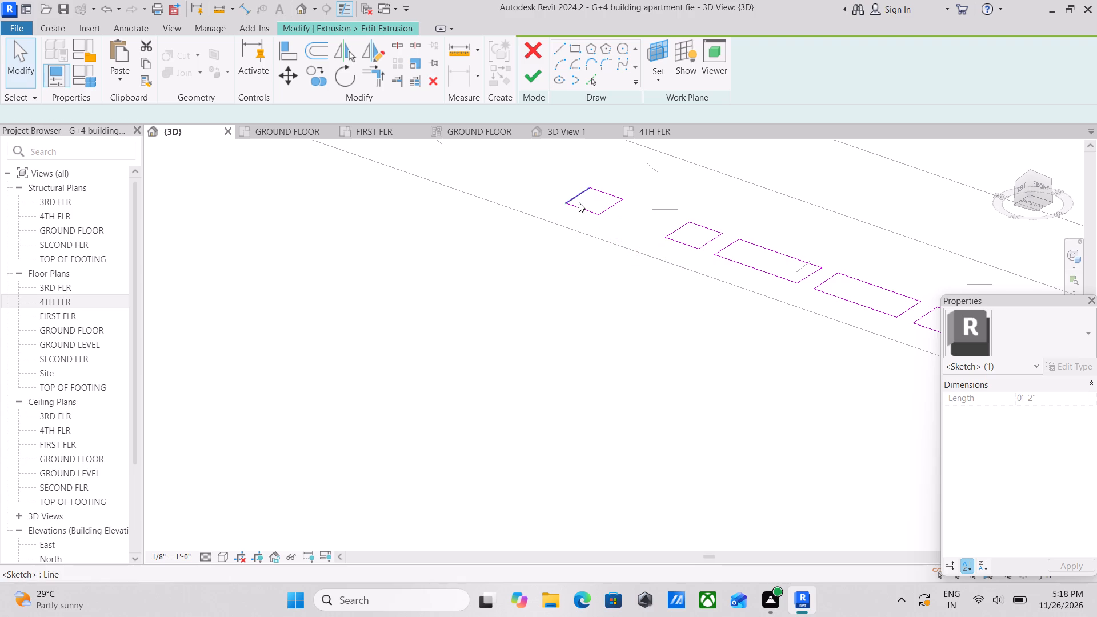
scroll(579, 202, down, 1)
scroll(646, 215, down, 3)
middle_drag(687, 225, 572, 238)
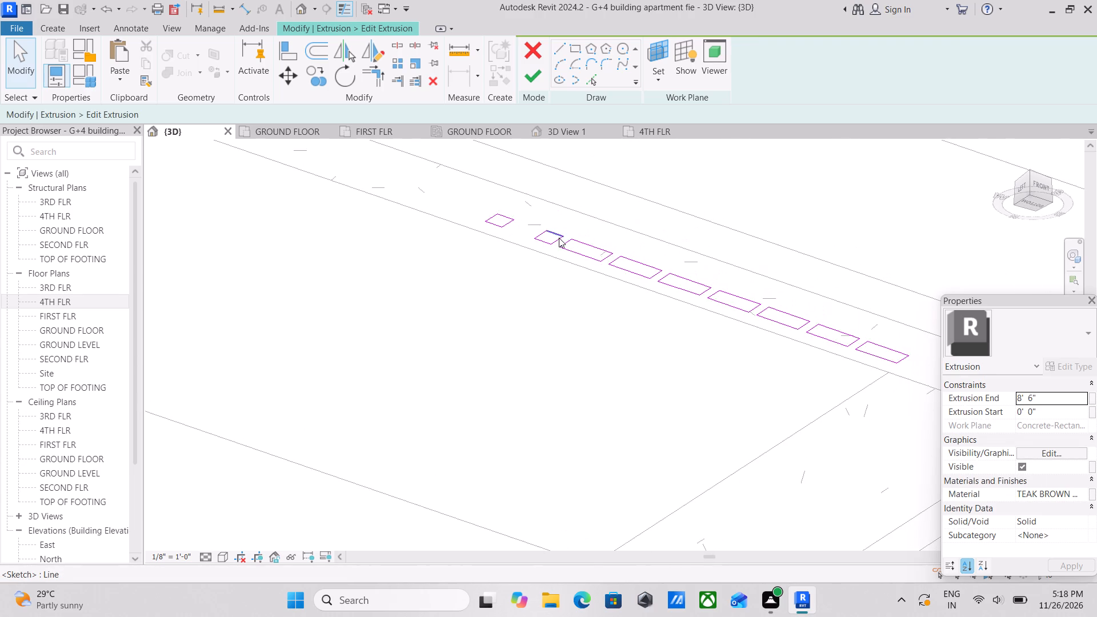
scroll(561, 238, down, 2)
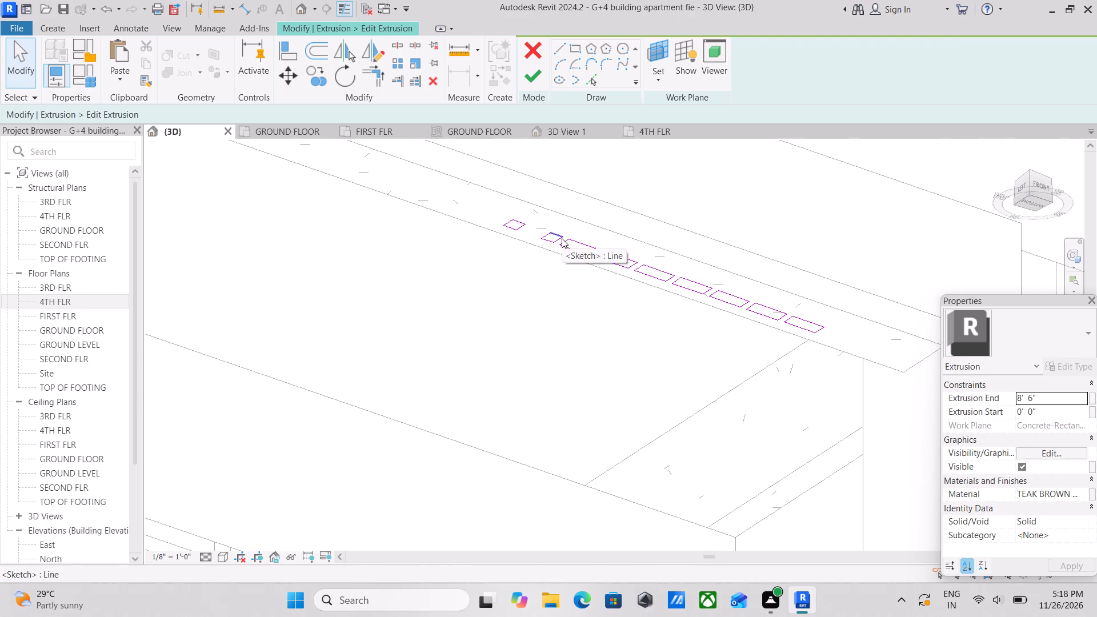
scroll(579, 270, up, 1)
scroll(499, 217, up, 2)
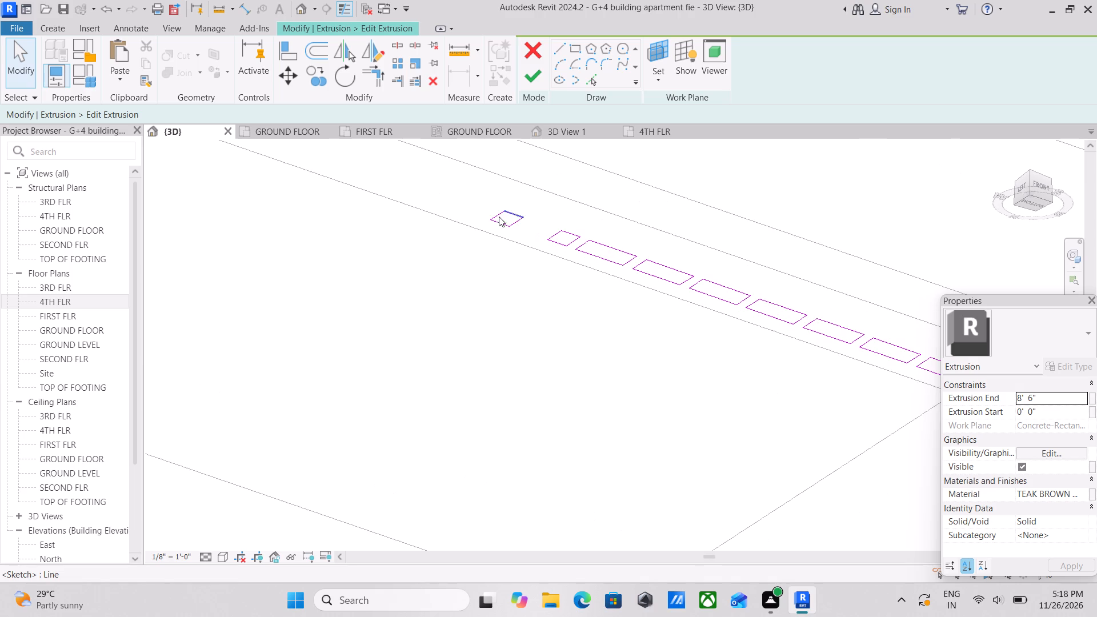
drag(480, 197, 495, 222)
drag(495, 222, 899, 373)
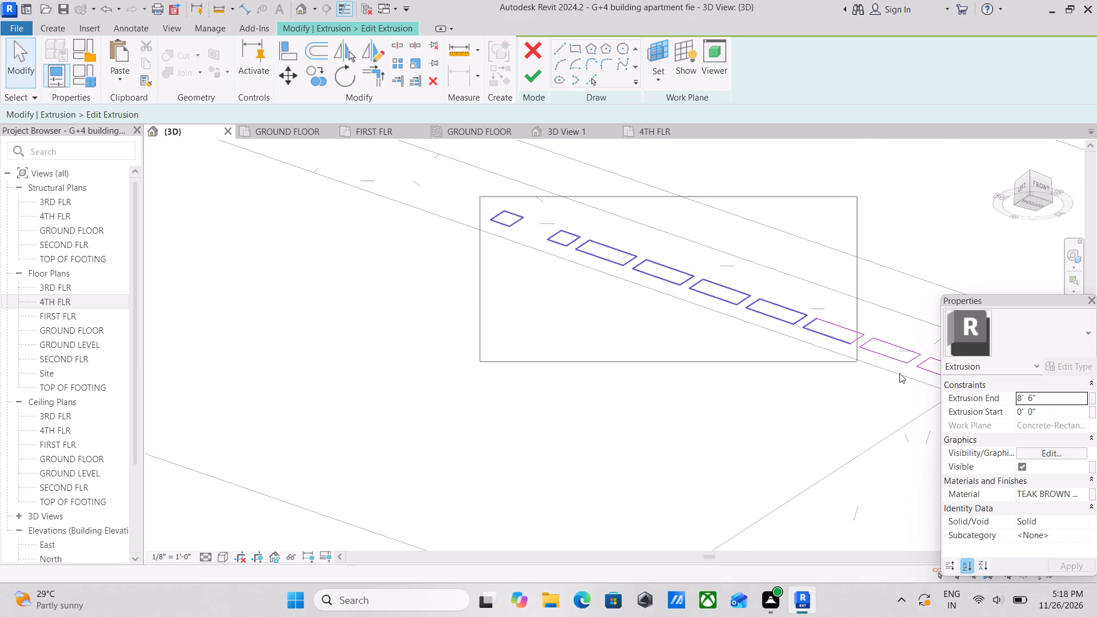
drag(899, 373, 971, 398)
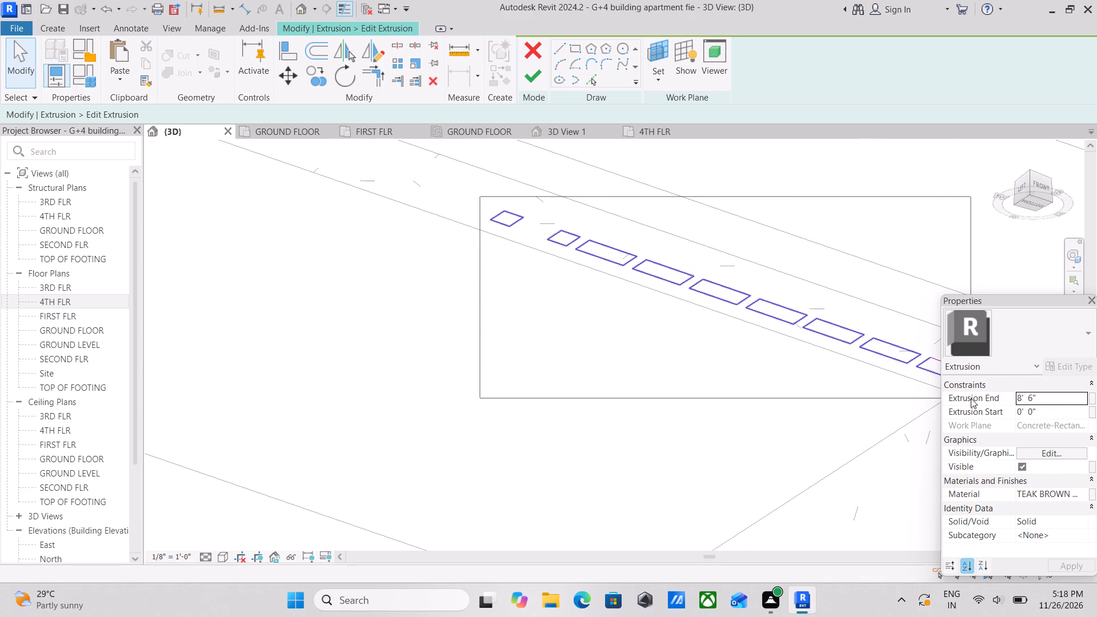
middle_drag(765, 346, 629, 307)
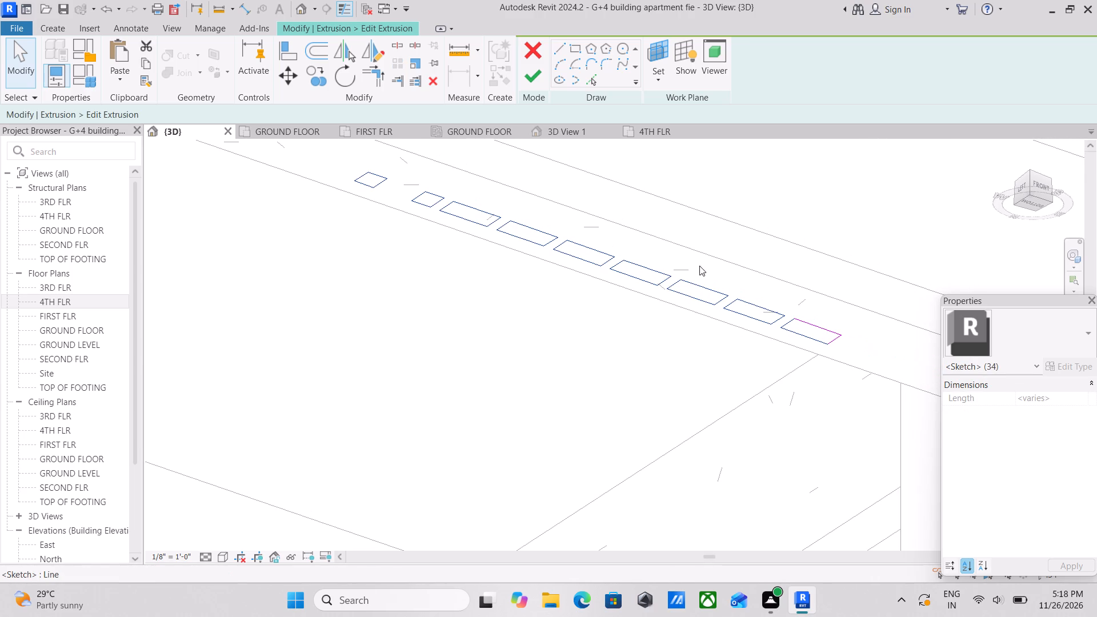
scroll(760, 302, up, 2)
scroll(620, 283, down, 2)
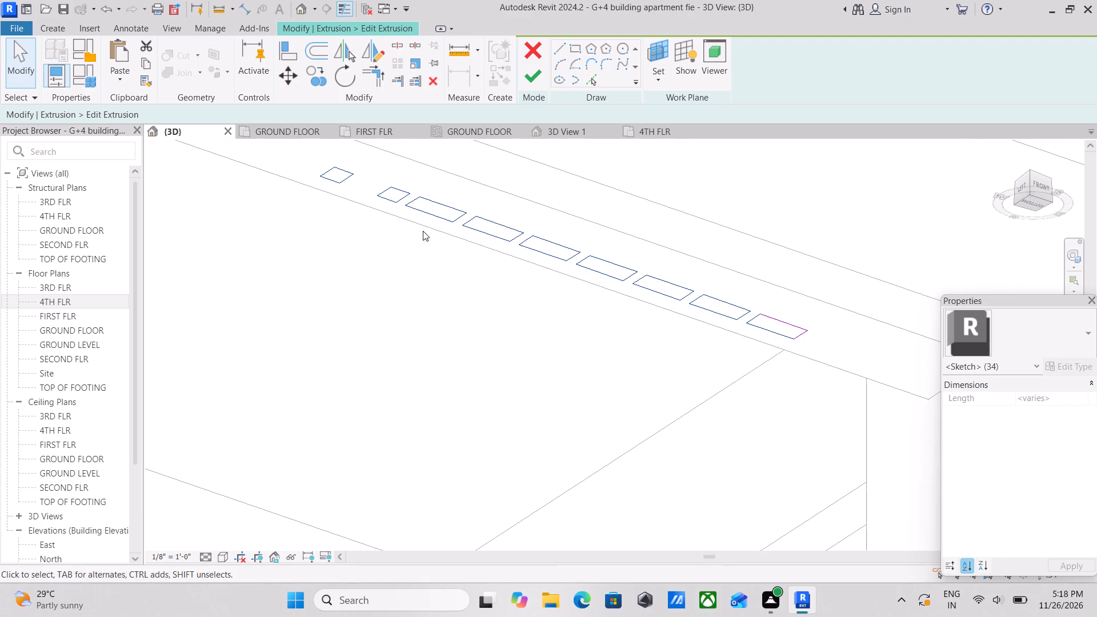
drag(276, 151, 354, 203)
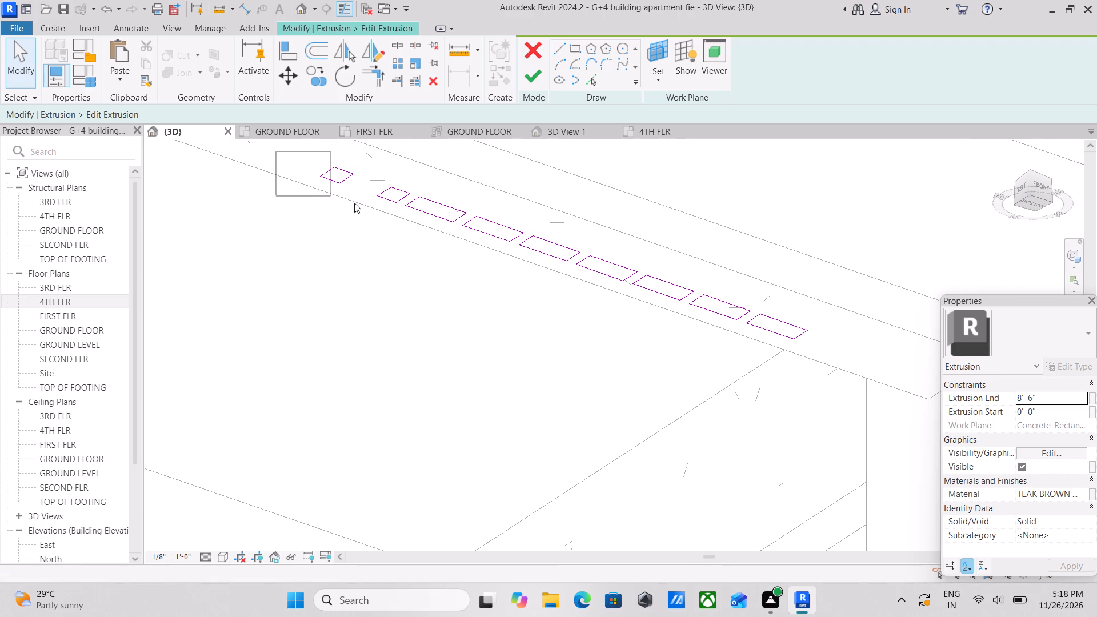
drag(354, 203, 844, 380)
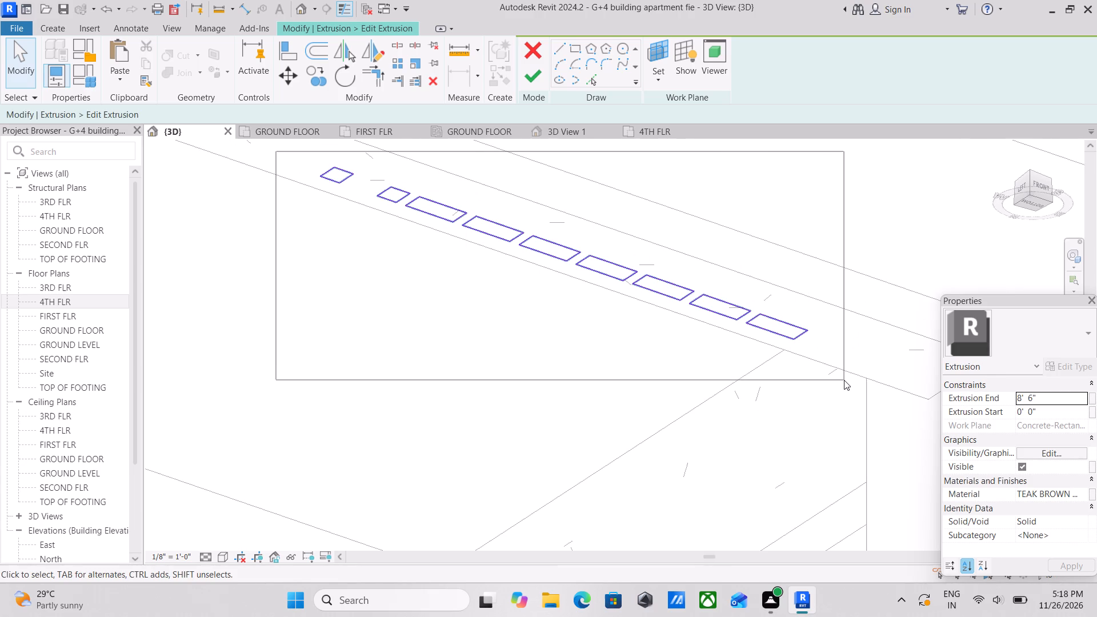
right_click(678, 285)
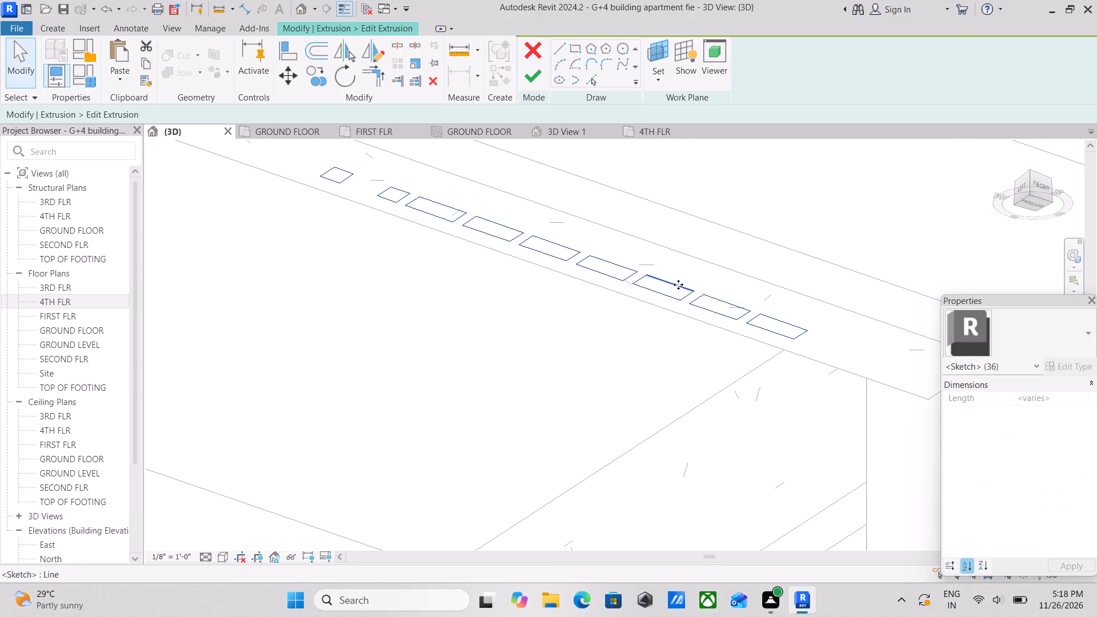
click(698, 361)
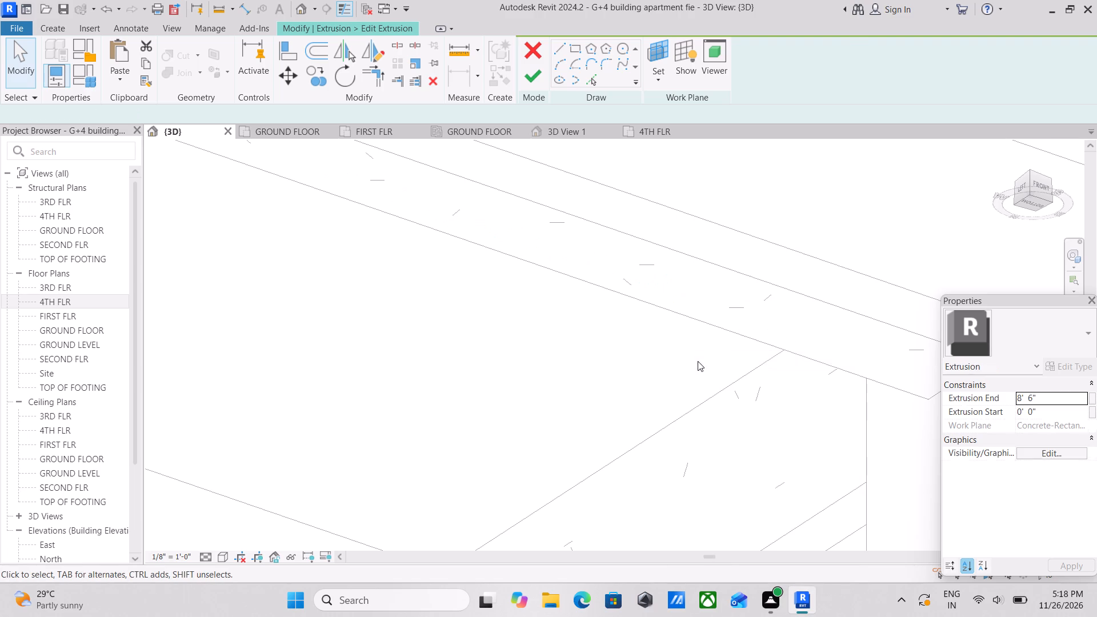
Sketch a new slat rectangle about 2" wide, spanning crosswise on the underside of the balcony beam.
click(580, 53)
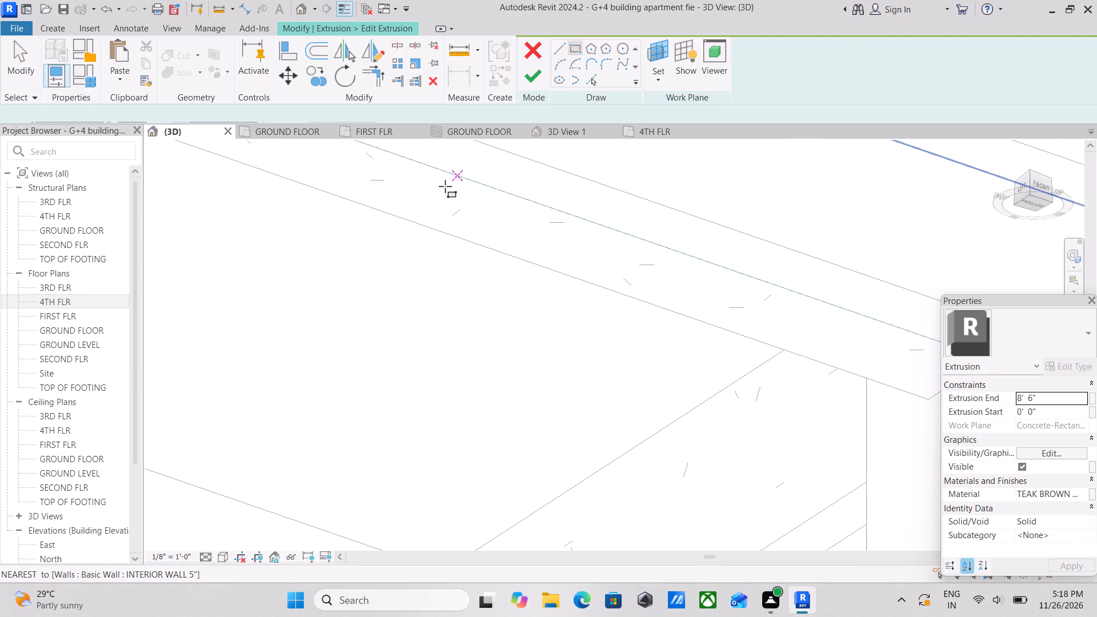
click(422, 198)
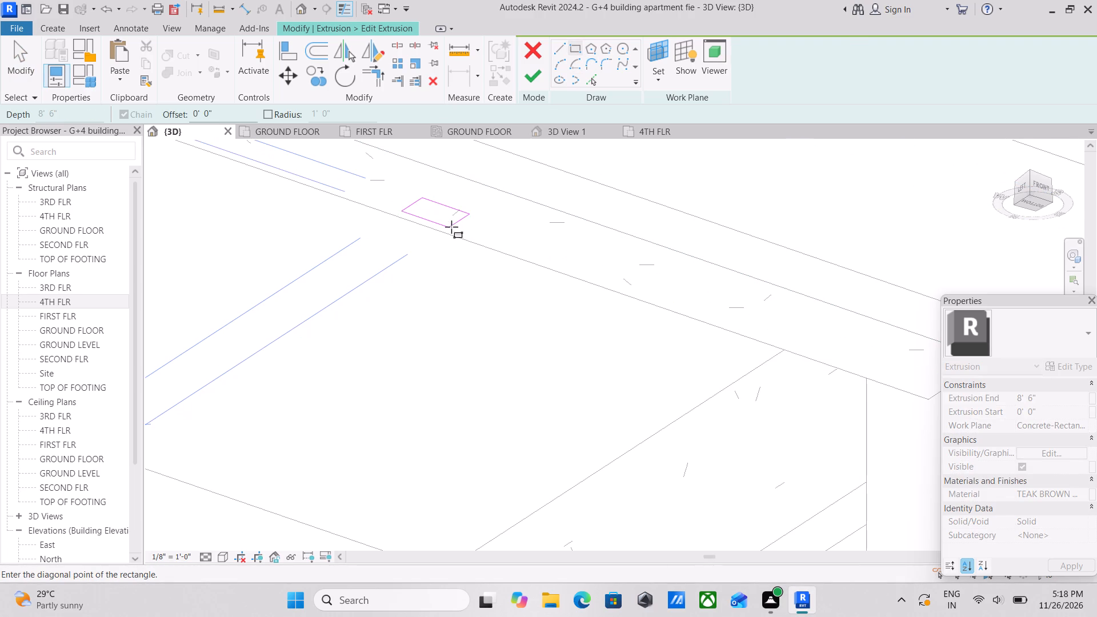
key(Escape)
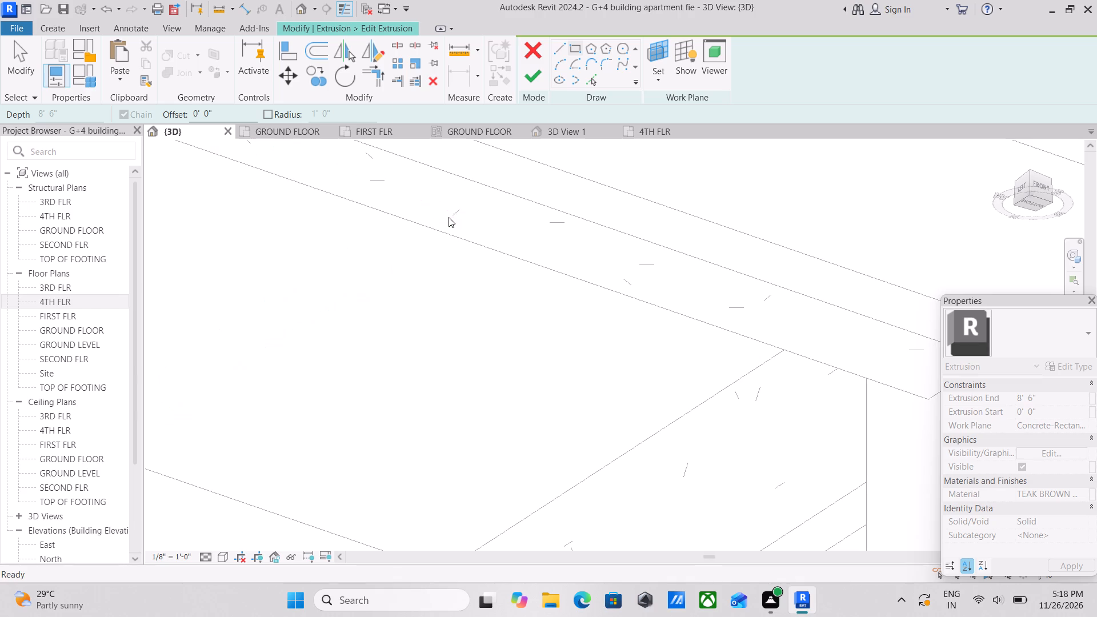
scroll(512, 221, up, 1)
scroll(512, 221, down, 1)
middle_drag(512, 221, 547, 285)
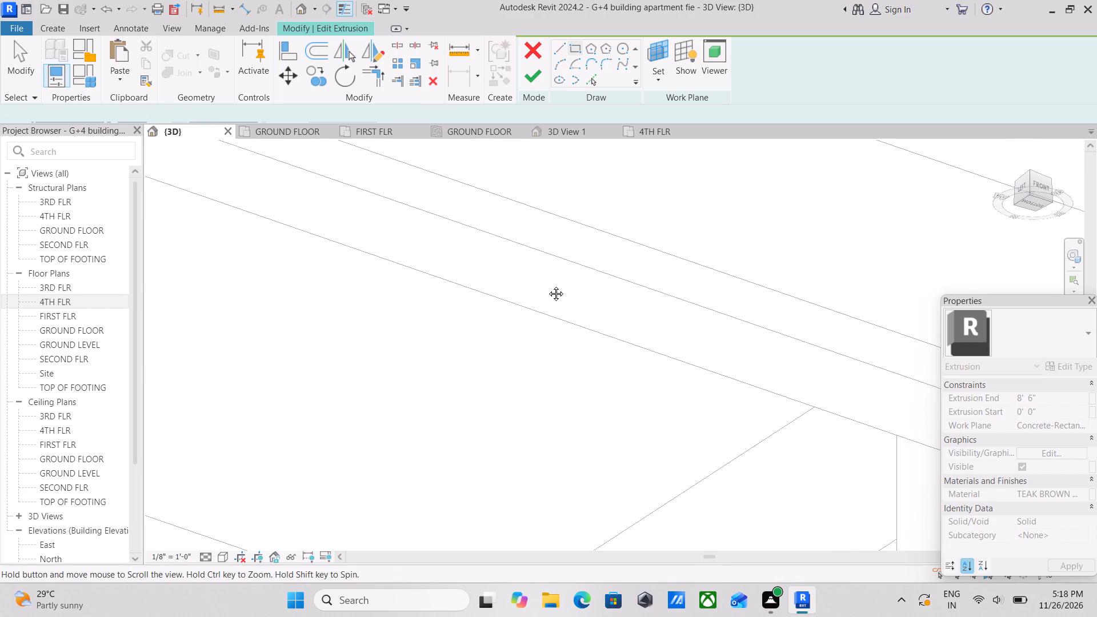
middle_drag(547, 285, 555, 295)
click(521, 261)
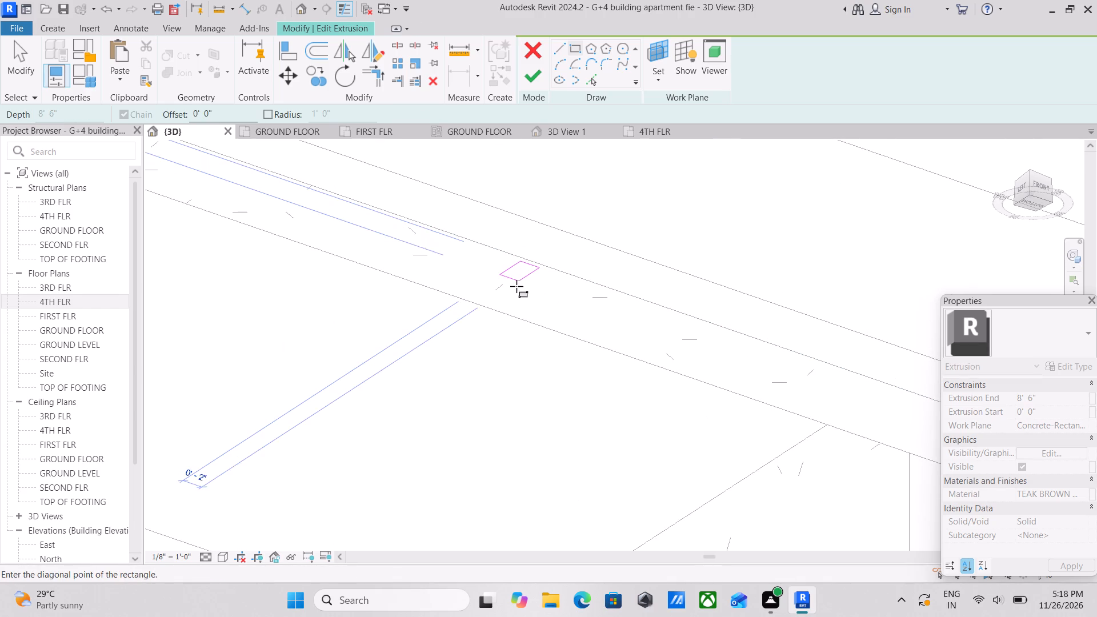
click(486, 299)
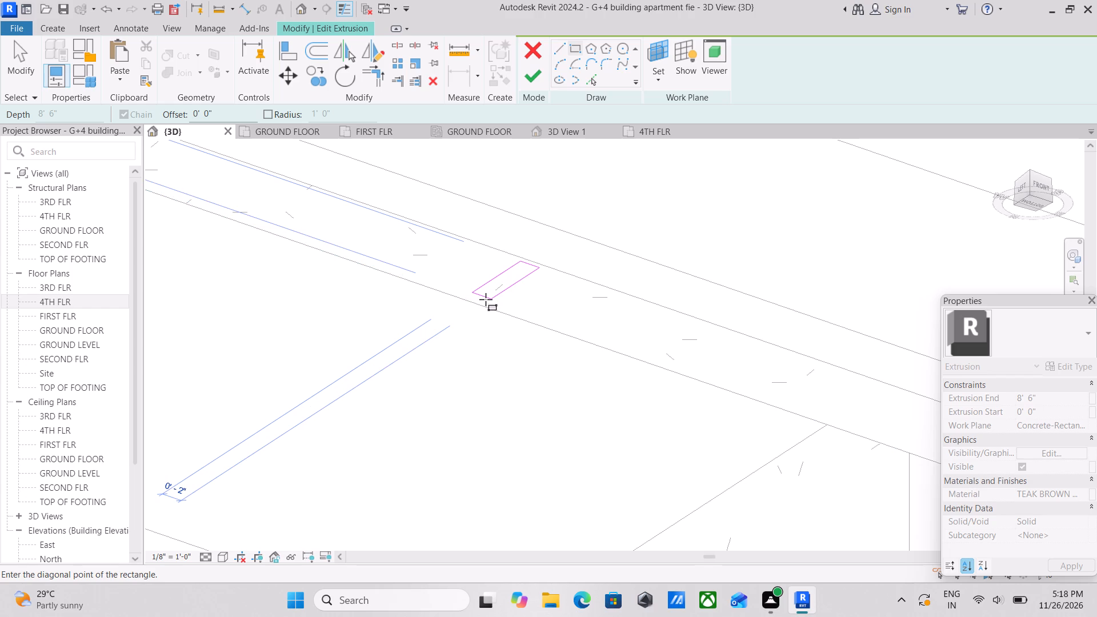
key(Escape)
key(Escape)
scroll(522, 251, up, 3)
key(Escape)
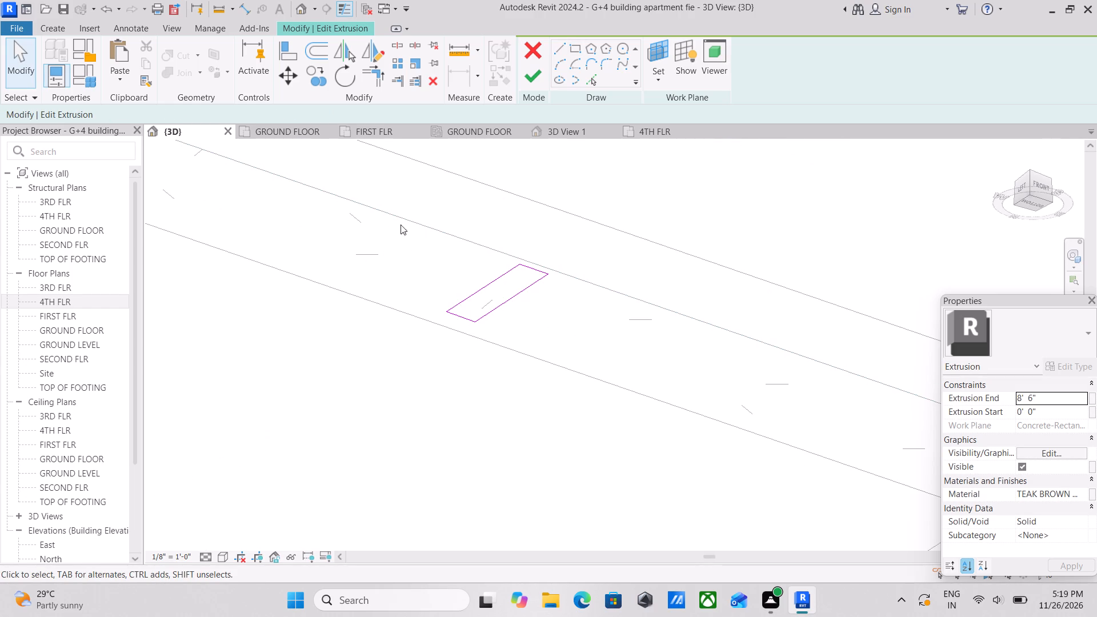
Copy the new slat rectangle along the beam in multiple mode, placing the first four copies at 4" spacing.
drag(403, 210, 573, 366)
text(CO)
click(475, 319)
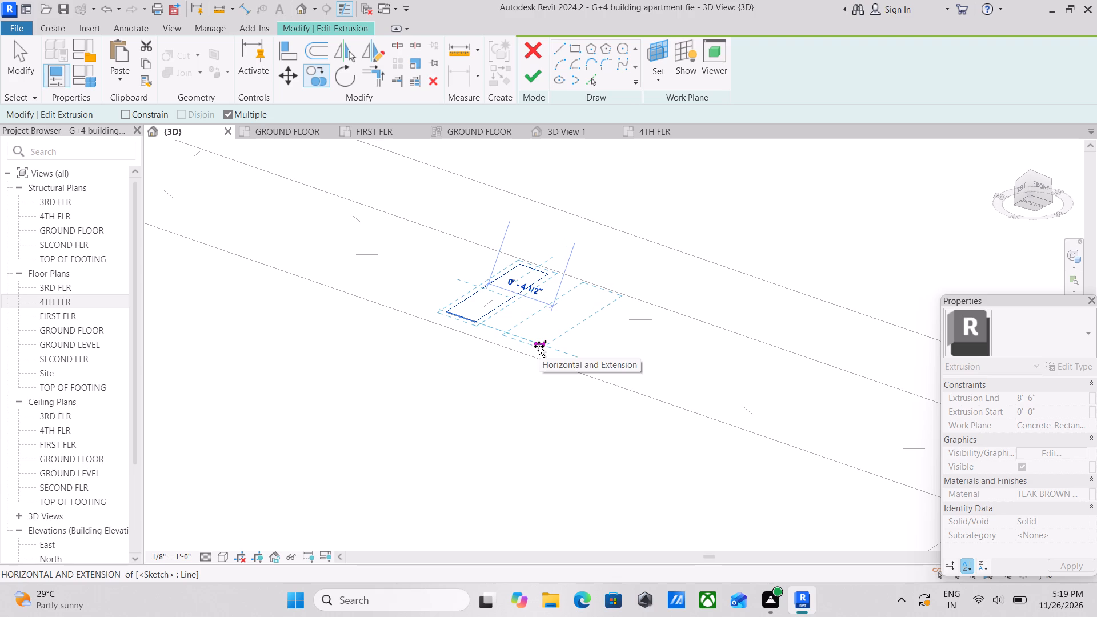
click(532, 343)
middle_drag(532, 343, 463, 311)
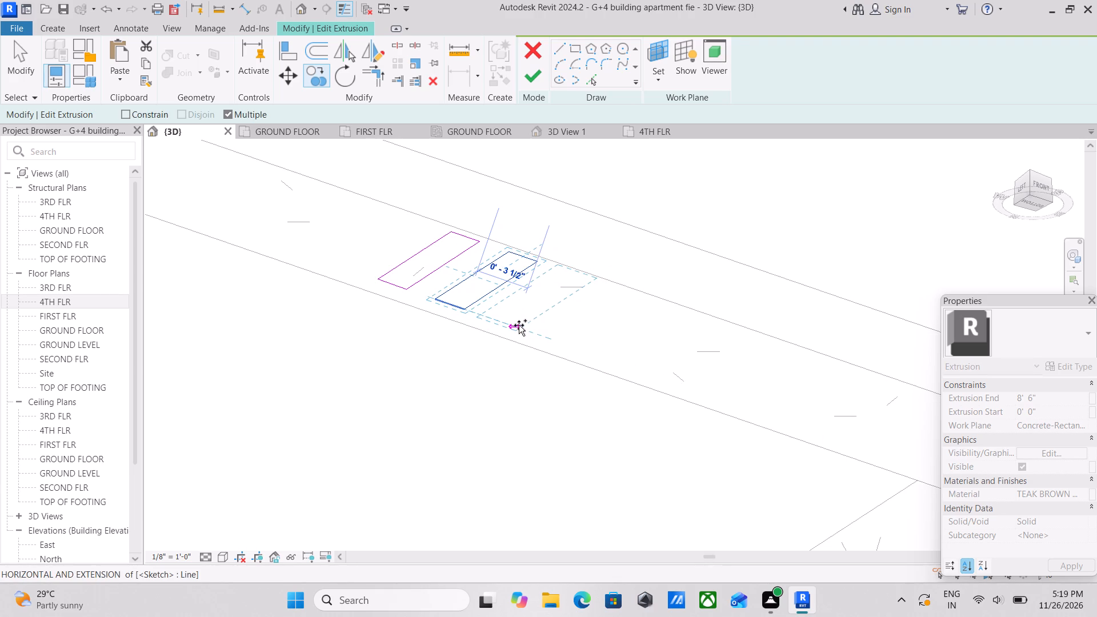
click(523, 328)
middle_drag(523, 328, 439, 290)
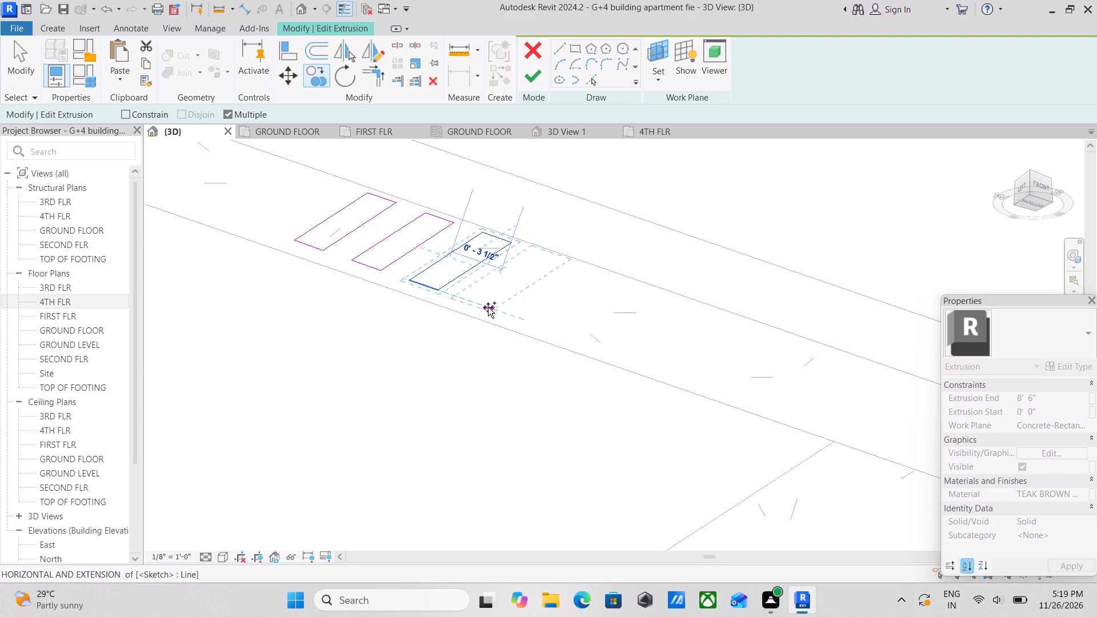
click(494, 312)
scroll(494, 312, down, 1)
middle_drag(494, 312, 427, 280)
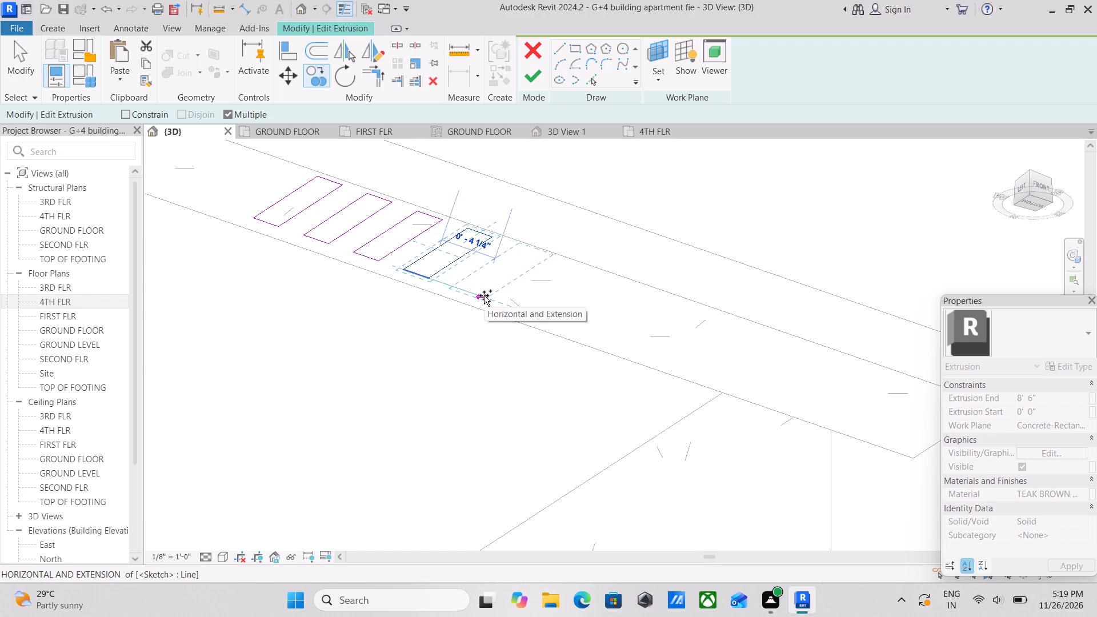
click(480, 294)
Place four more slat copies along the beam, each 4" from the previous one.
scroll(480, 294, down, 2)
middle_drag(480, 294, 467, 291)
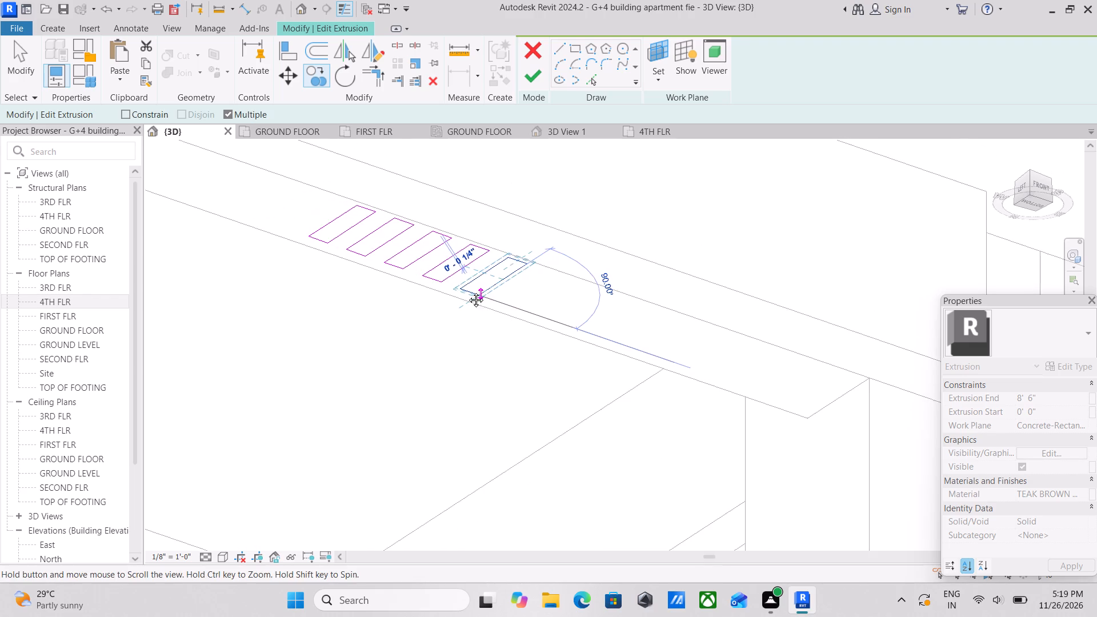
middle_drag(467, 291, 427, 279)
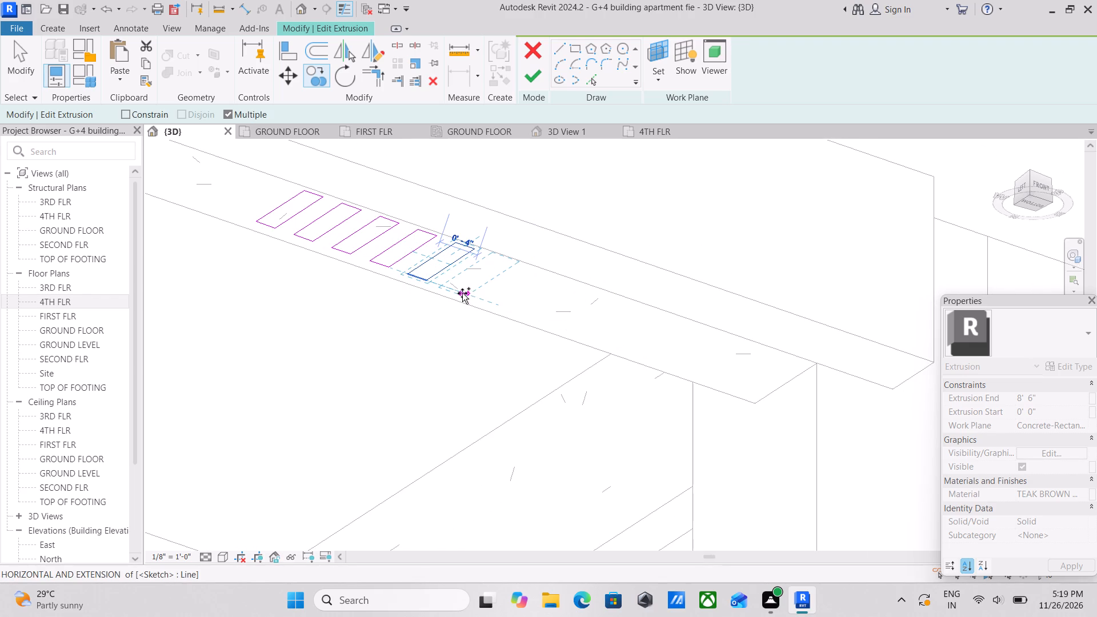
click(463, 293)
middle_drag(463, 293, 352, 275)
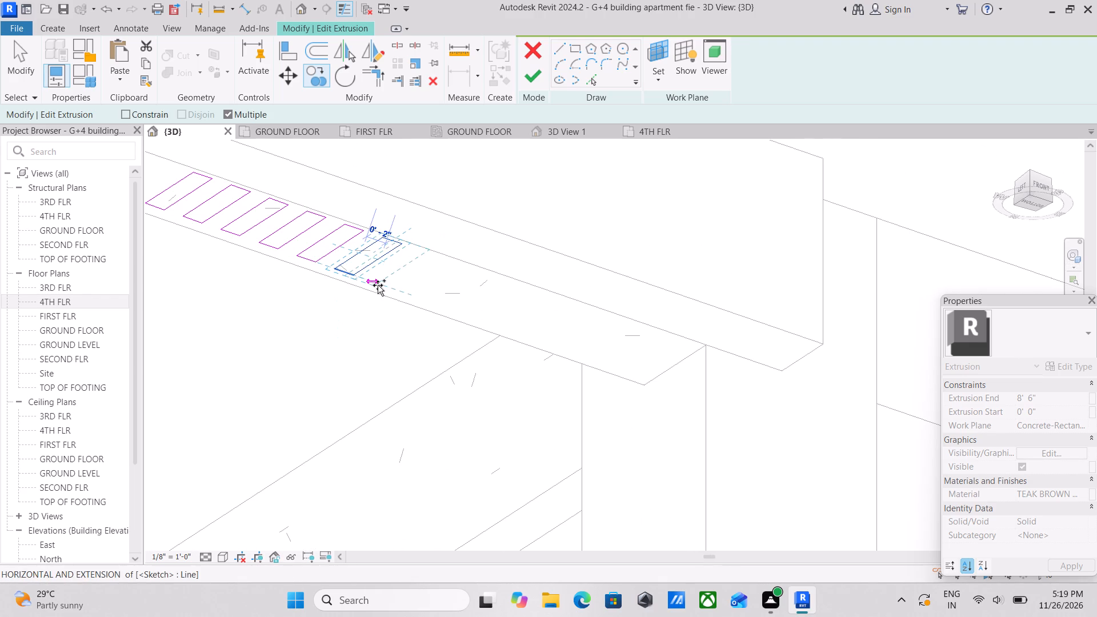
click(391, 289)
middle_drag(391, 289, 345, 277)
click(384, 290)
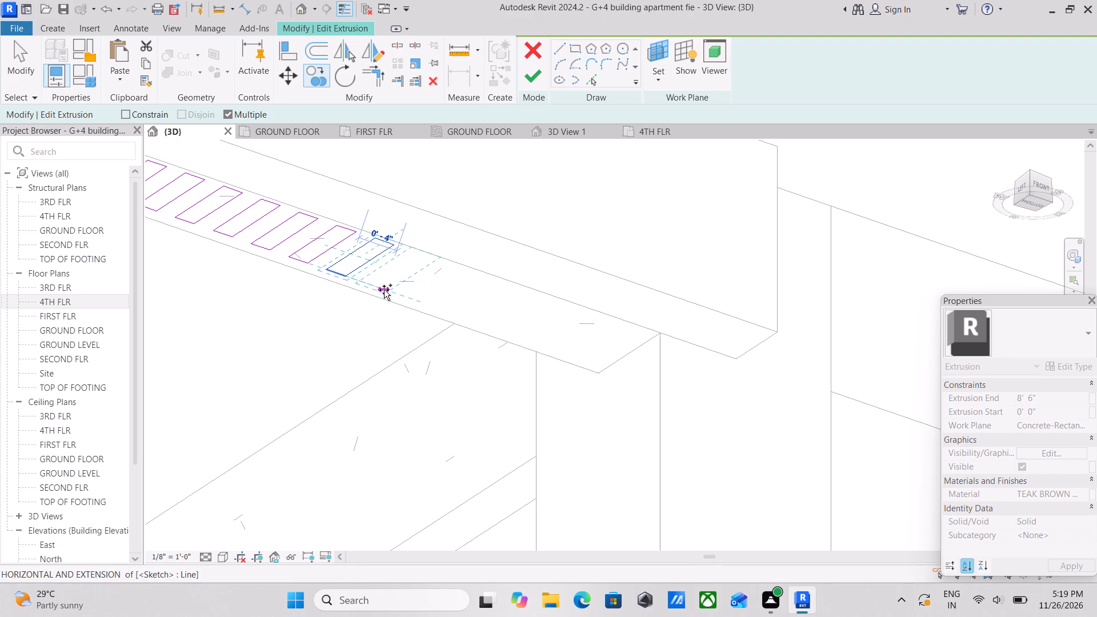
scroll(384, 290, down, 2)
middle_drag(384, 290, 398, 318)
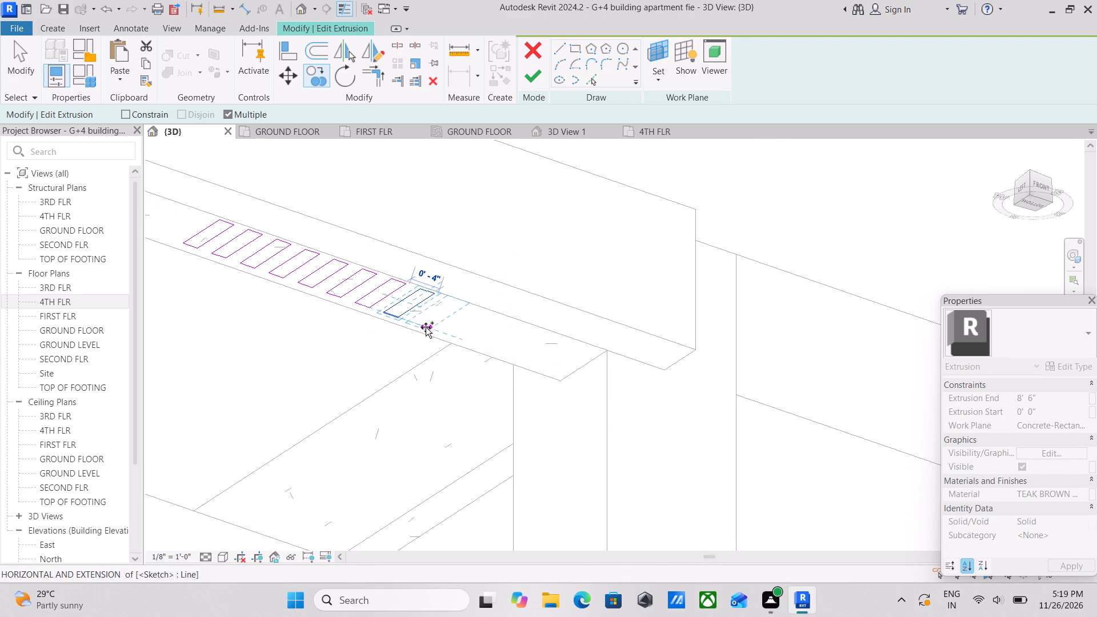
click(426, 327)
Place the last two slat copies at 4" spacing near the beam's end and finish copying.
middle_drag(426, 327, 346, 287)
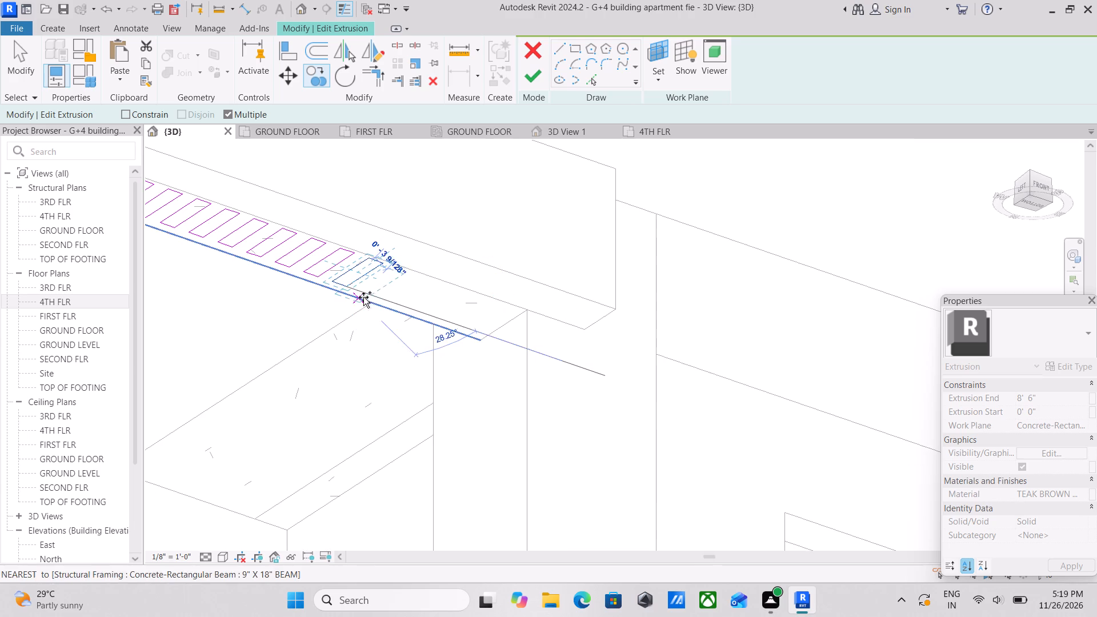
click(375, 299)
scroll(375, 299, down, 3)
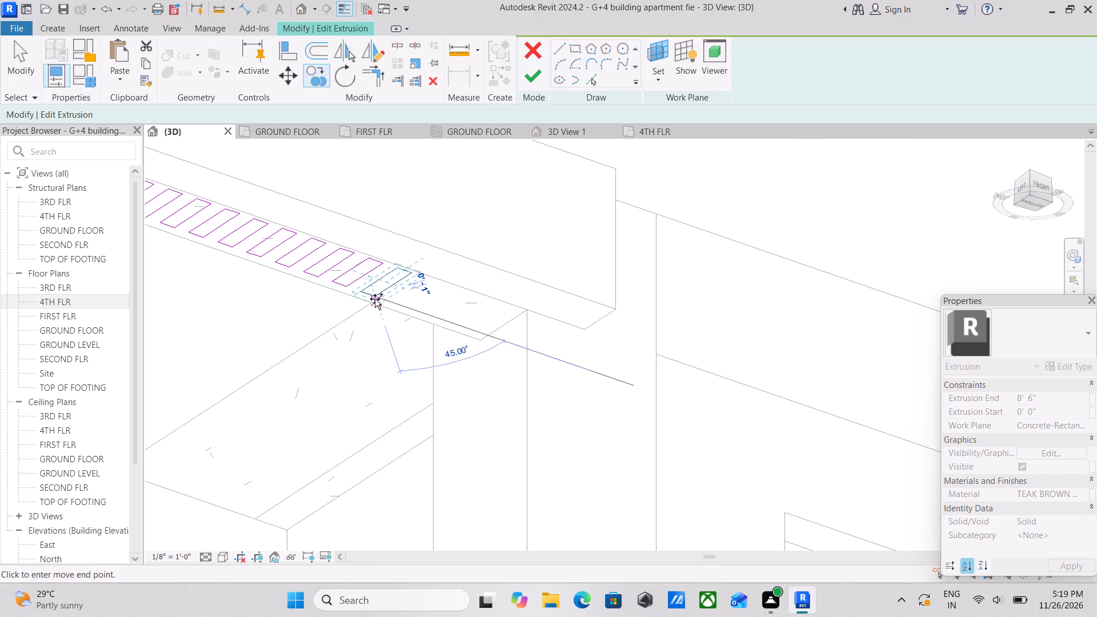
scroll(375, 299, down, 4)
scroll(375, 299, up, 13)
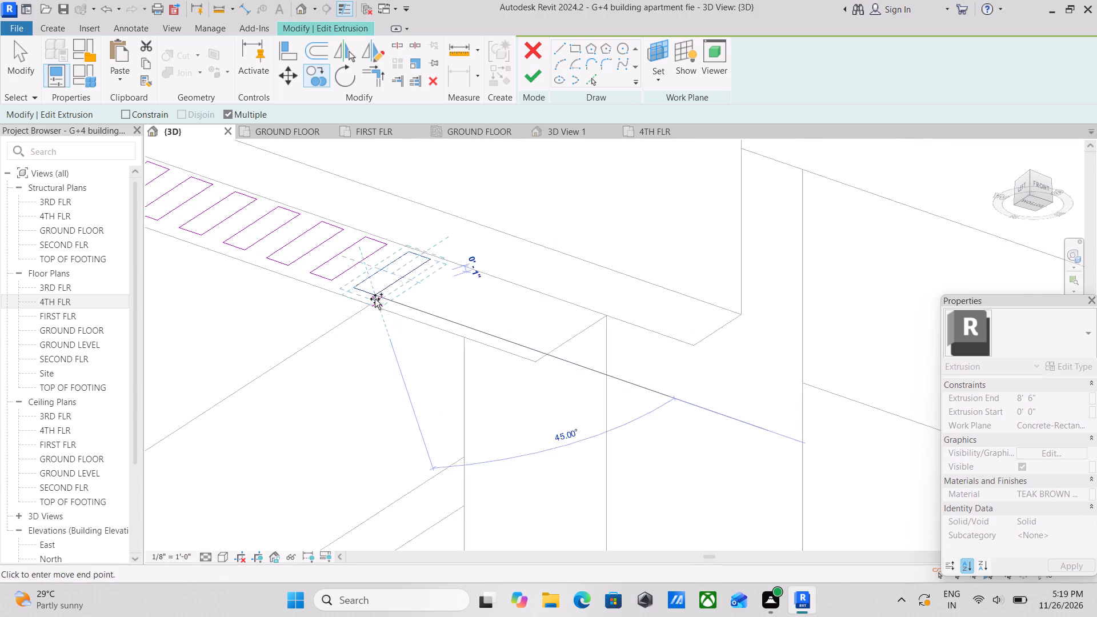
scroll(375, 299, up, 4)
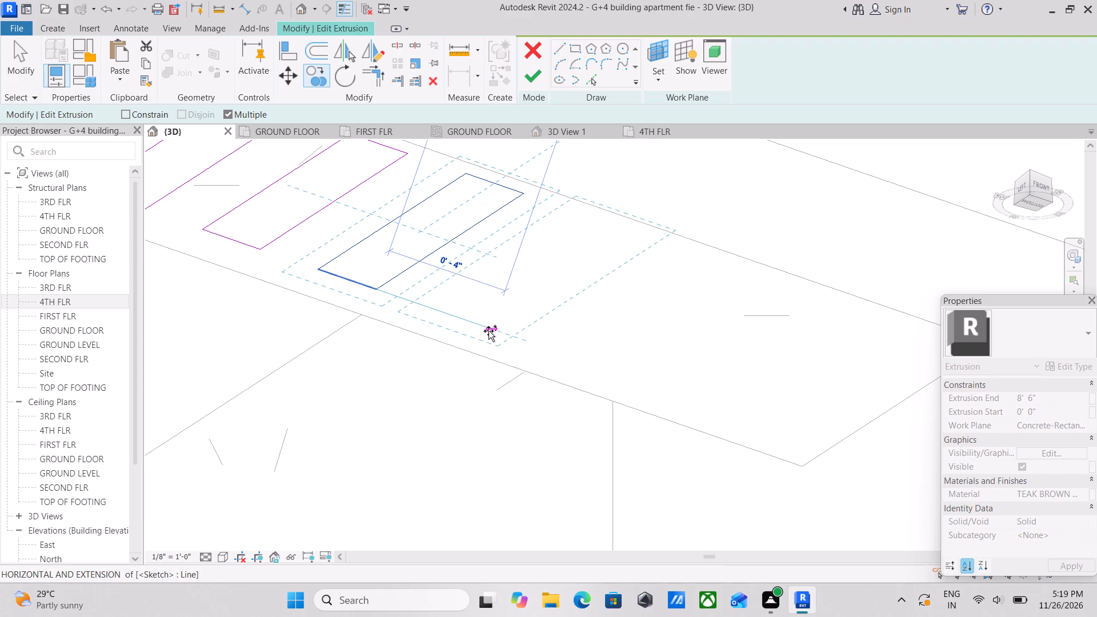
click(490, 331)
key(F1)
scroll(490, 331, down, 2)
key(Escape)
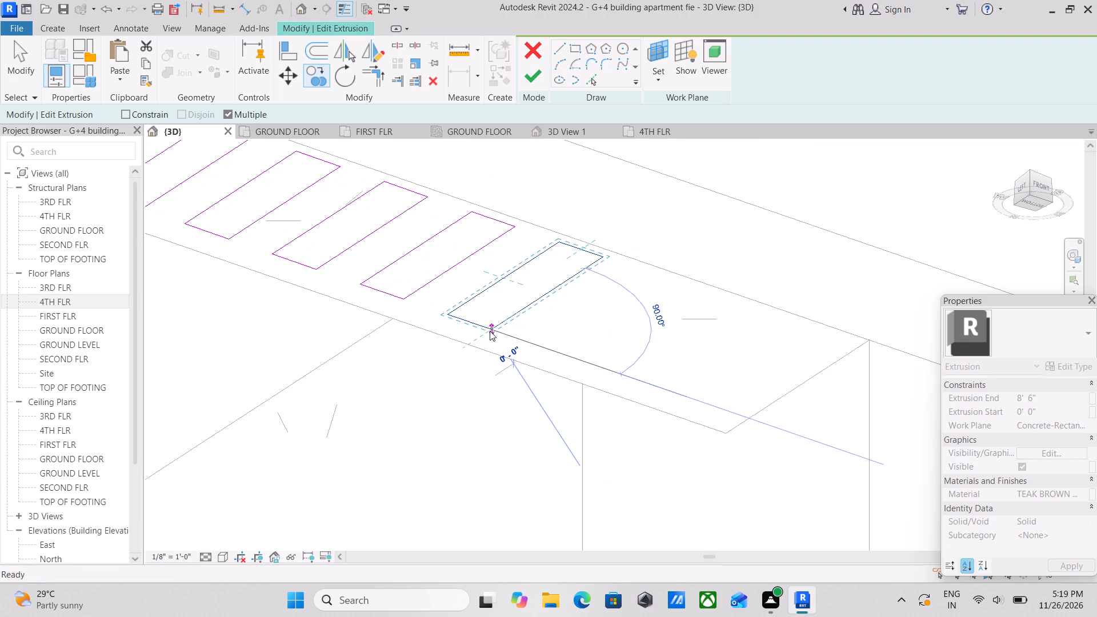
scroll(490, 331, down, 7)
key(Escape)
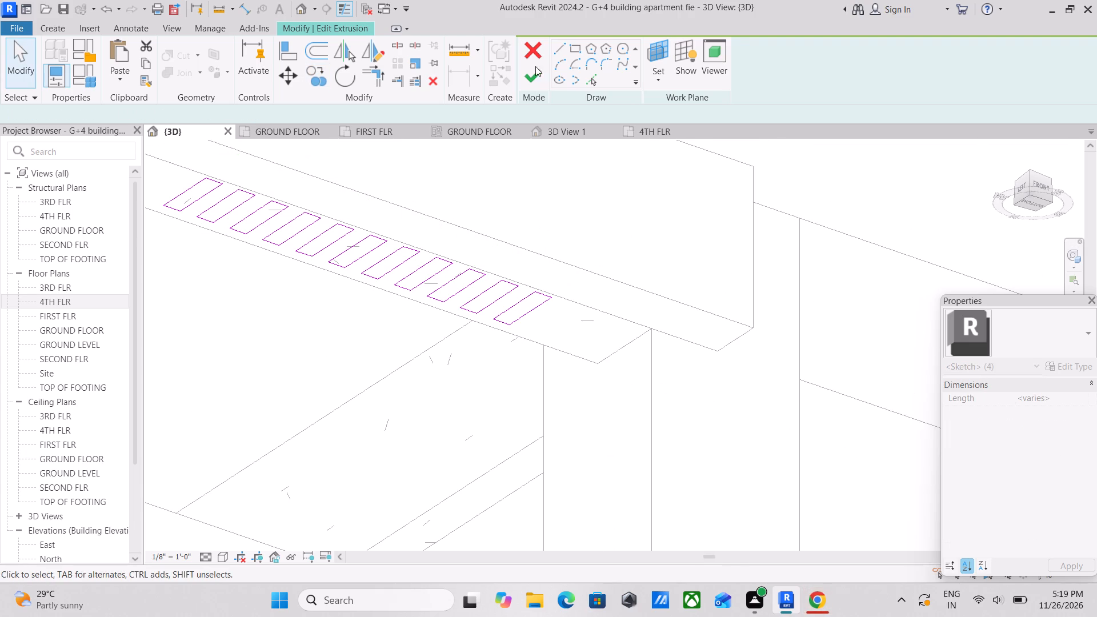
Finish the redrawn slat extrusion sketch and complete the in-place model on the top-floor balcony.
click(531, 74)
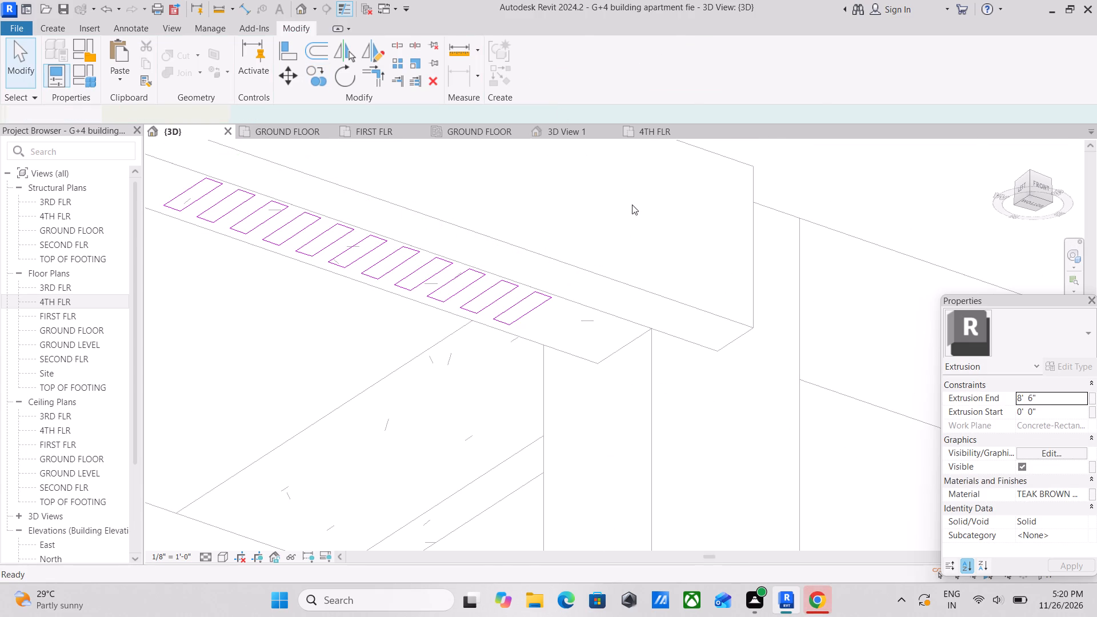
scroll(350, 366, down, 7)
scroll(443, 366, down, 4)
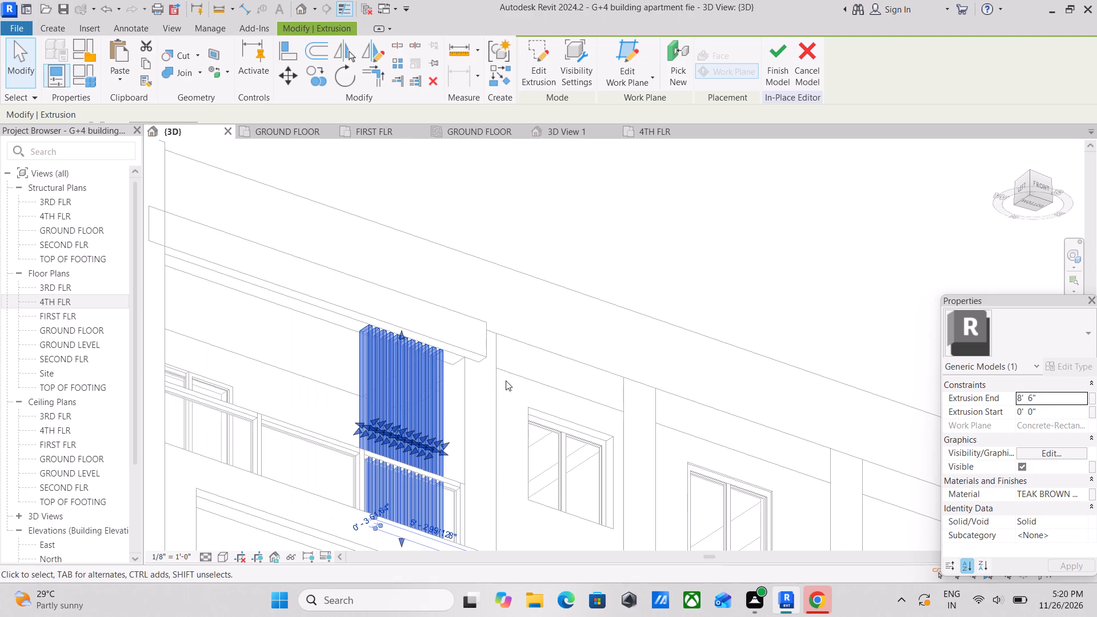
click(772, 66)
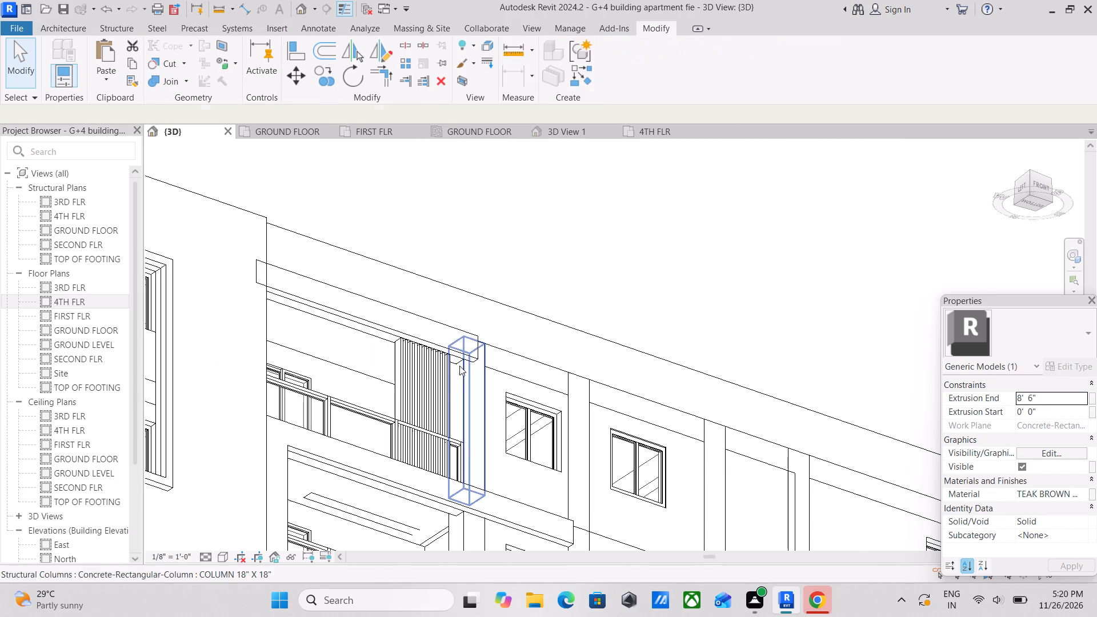
Examine the finished balcony slats and the building's front facade from below and from the front.
scroll(474, 364, up, 5)
shift+middle_drag(479, 404, 575, 342)
shift+middle_drag(512, 365, 596, 315)
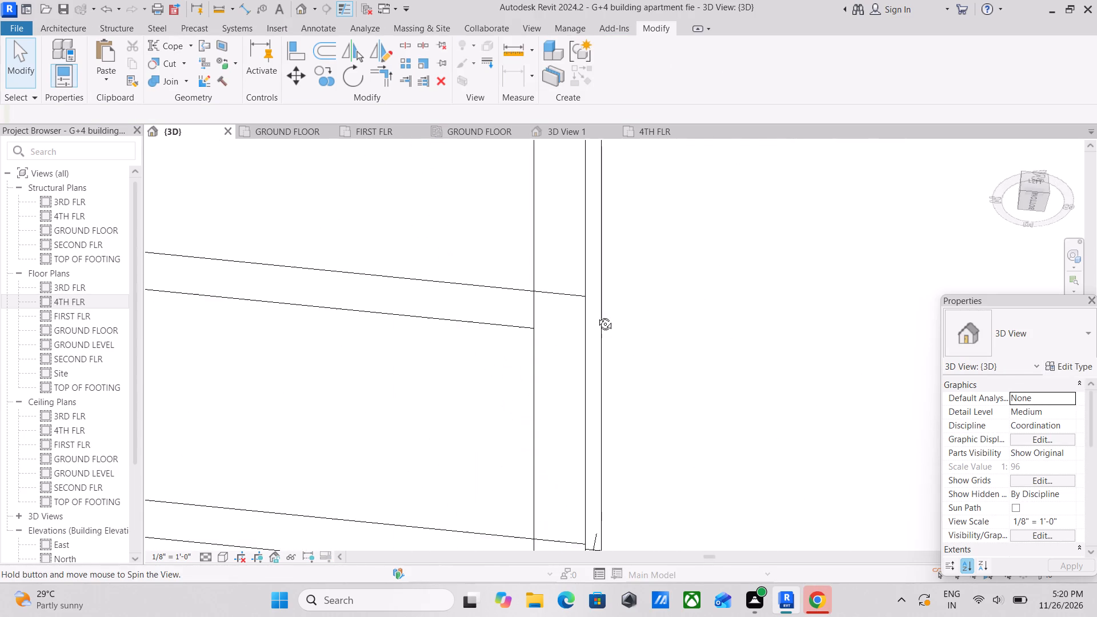
shift+middle_drag(596, 315, 621, 291)
shift+scroll(622, 290, down, 3)
scroll(604, 295, down, 8)
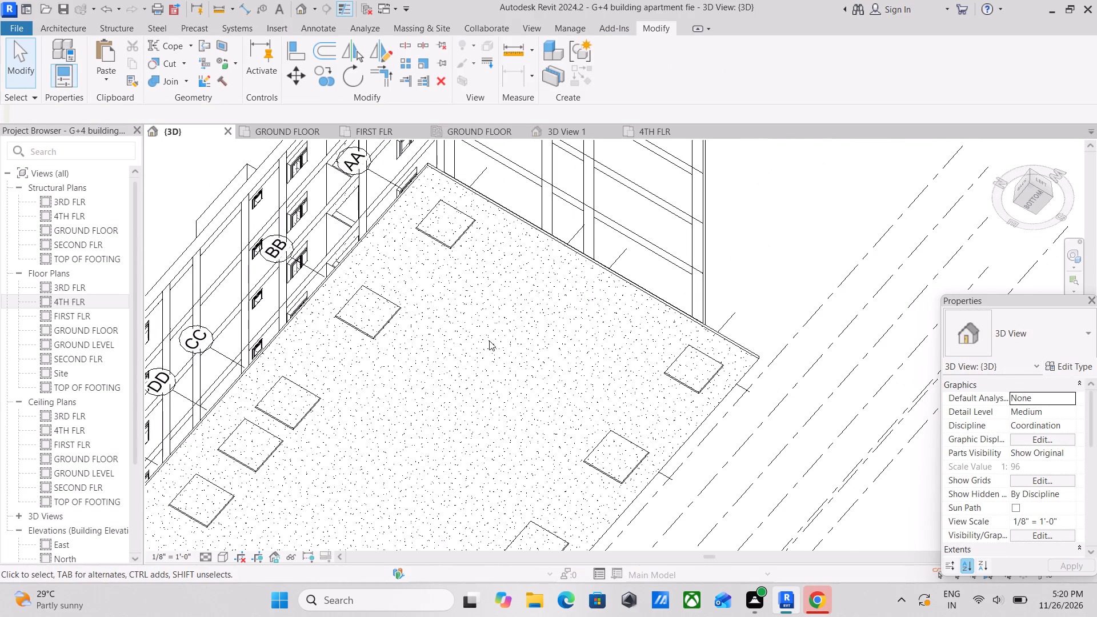
scroll(489, 340, down, 2)
shift+middle_drag(489, 340, 546, 279)
shift+middle_drag(514, 291, 602, 171)
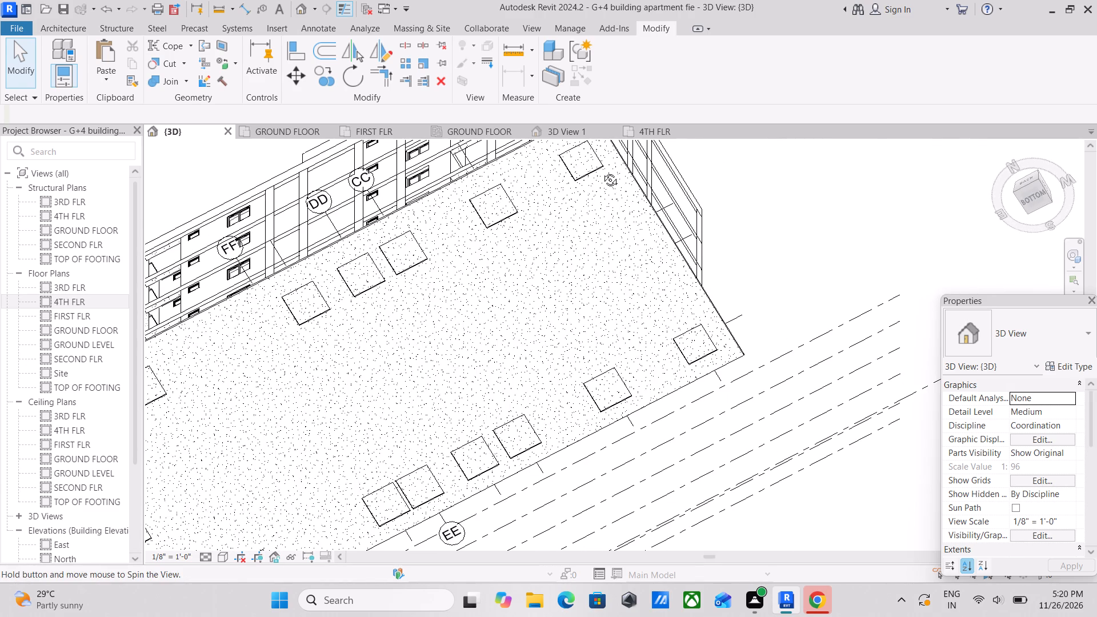
shift+middle_drag(602, 171, 602, 170)
scroll(602, 170, down, 4)
scroll(522, 274, down, 5)
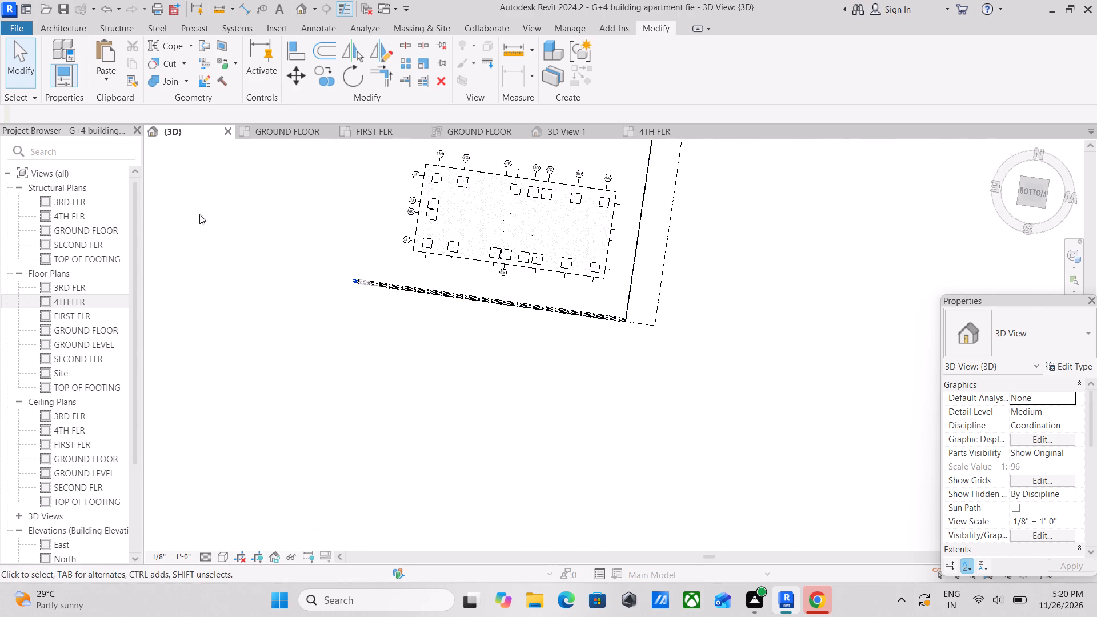
click(1044, 209)
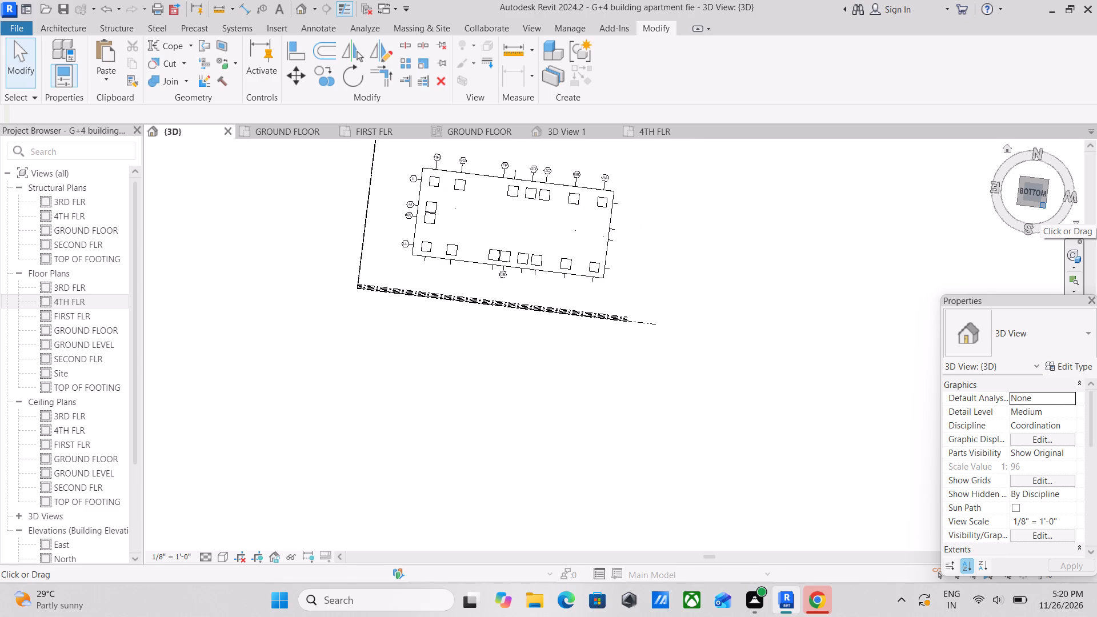
scroll(101, 292, up, 4)
scroll(288, 242, up, 4)
scroll(390, 233, up, 2)
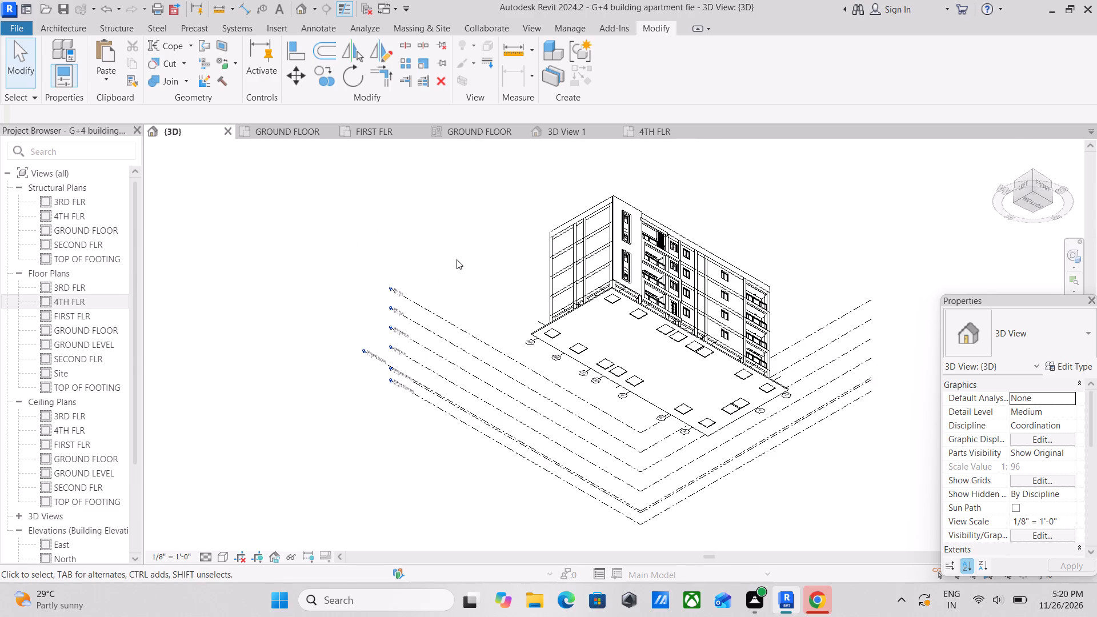
scroll(574, 295, up, 3)
scroll(685, 302, up, 4)
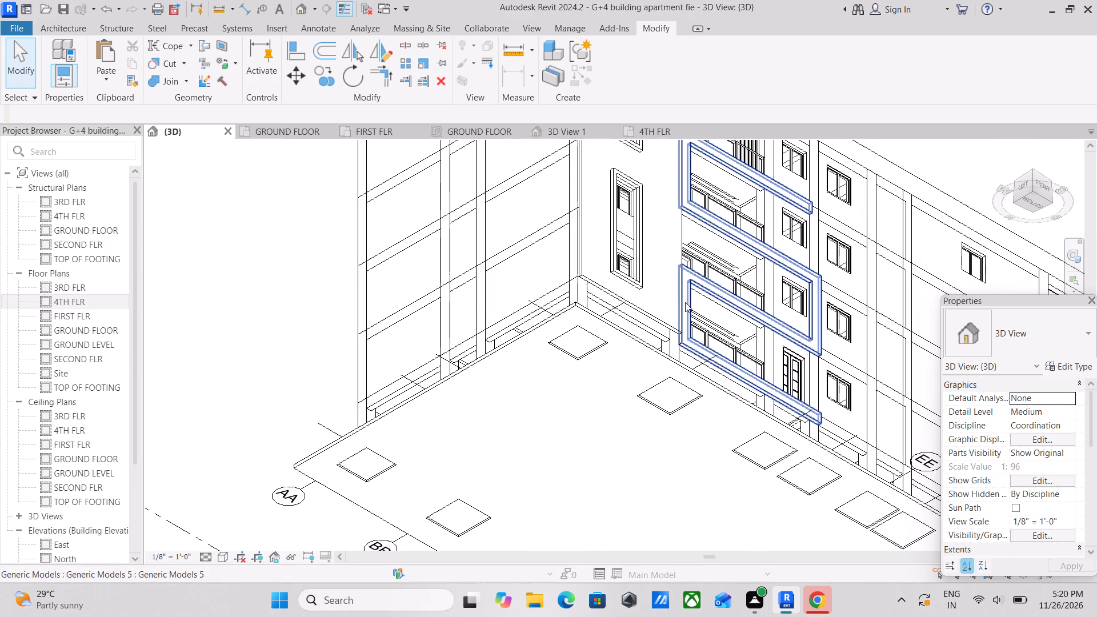
middle_drag(667, 303, 567, 450)
scroll(665, 264, up, 2)
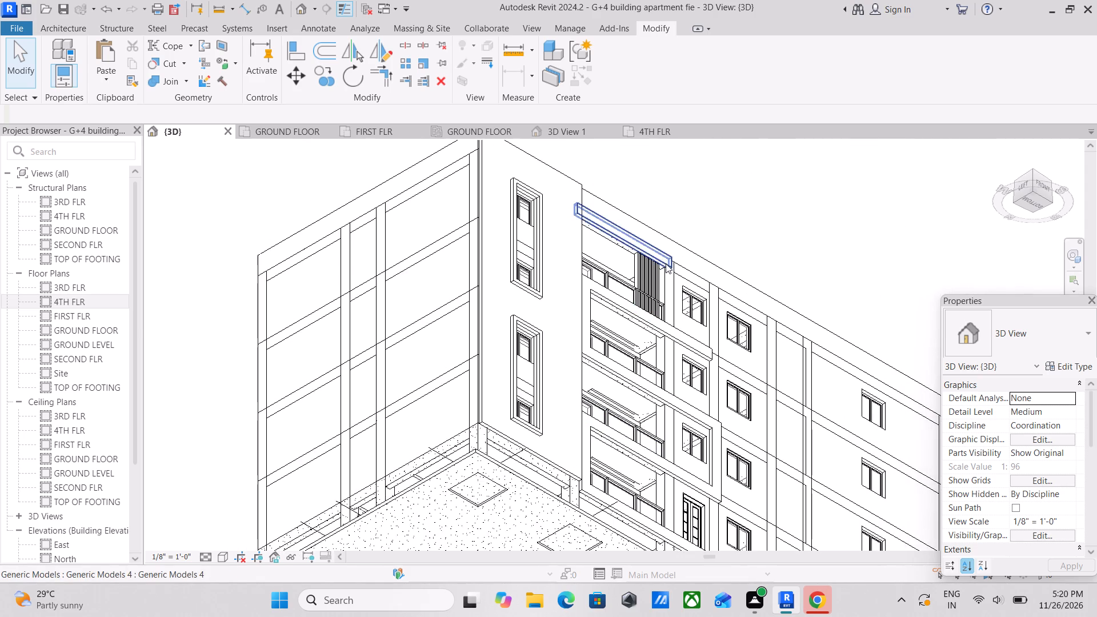
scroll(666, 263, up, 10)
scroll(557, 306, down, 3)
middle_drag(556, 306, 579, 267)
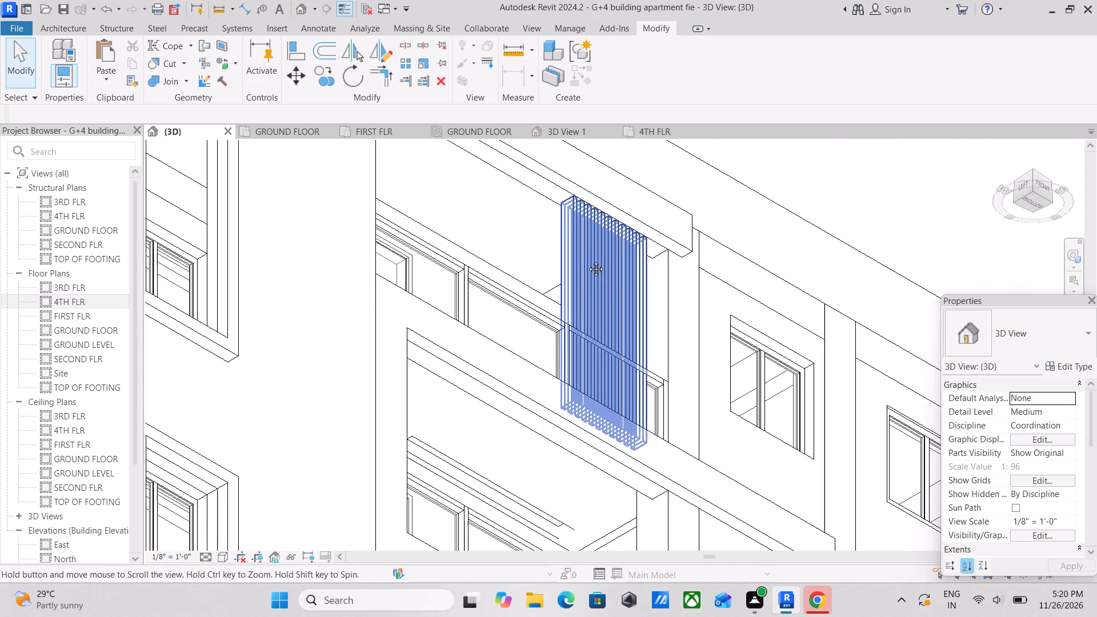
scroll(588, 261, down, 4)
scroll(579, 313, down, 4)
middle_drag(545, 343, 591, 255)
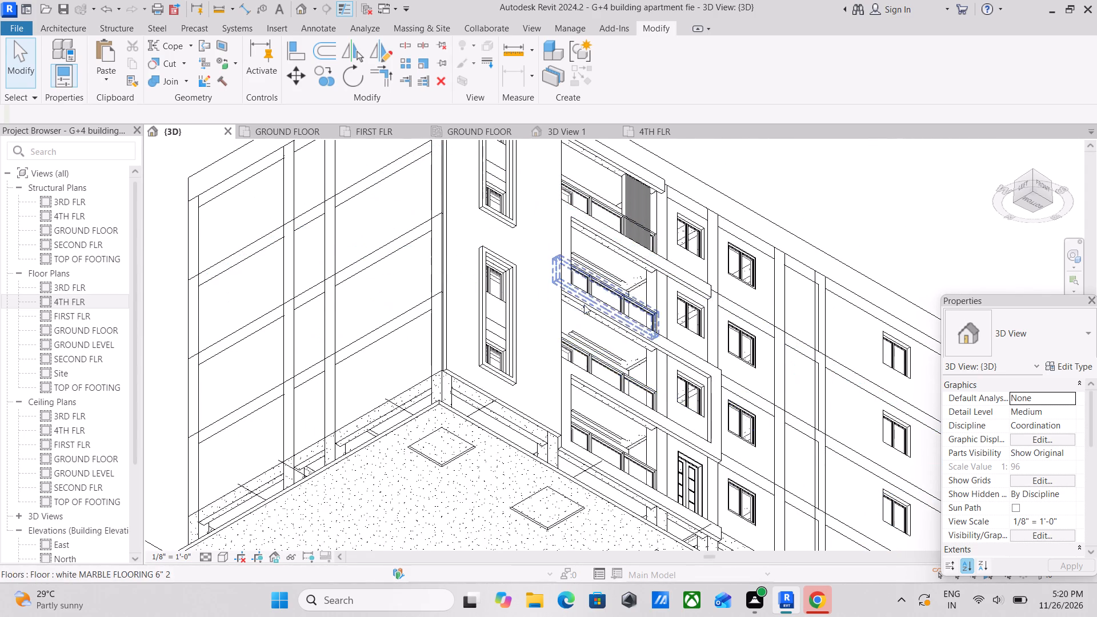
scroll(575, 340, down, 3)
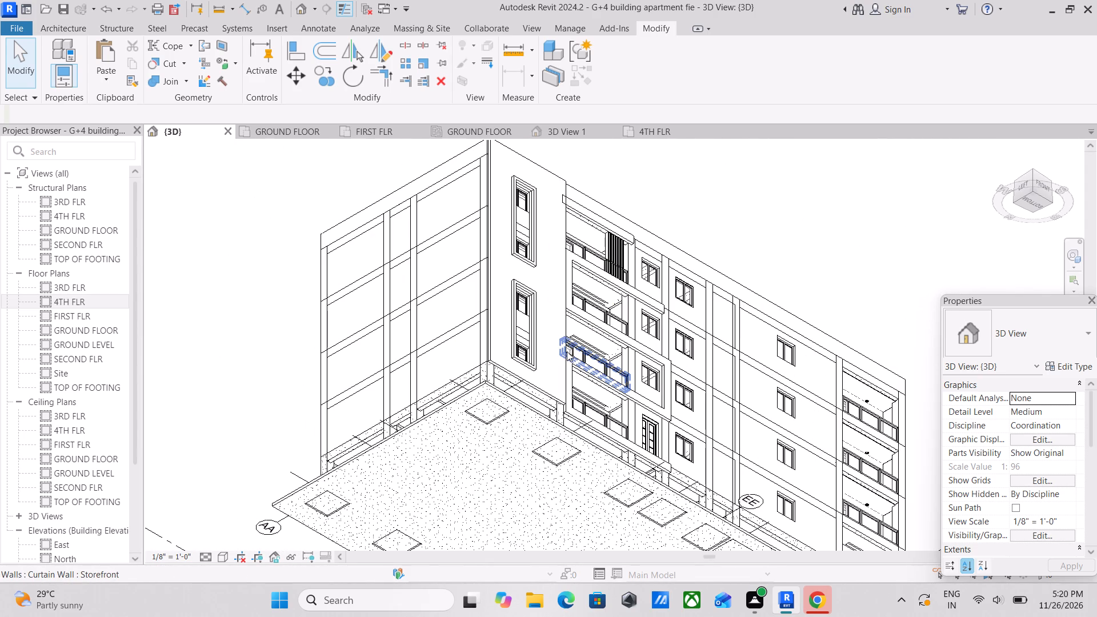
scroll(566, 351, up, 2)
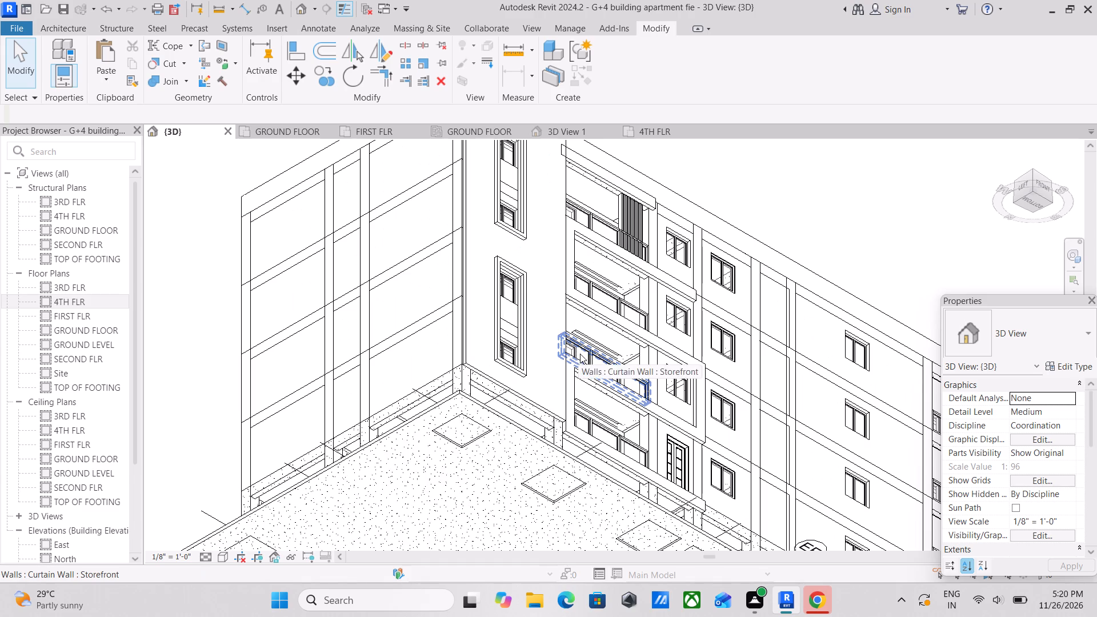
shift+middle_drag(580, 354, 537, 425)
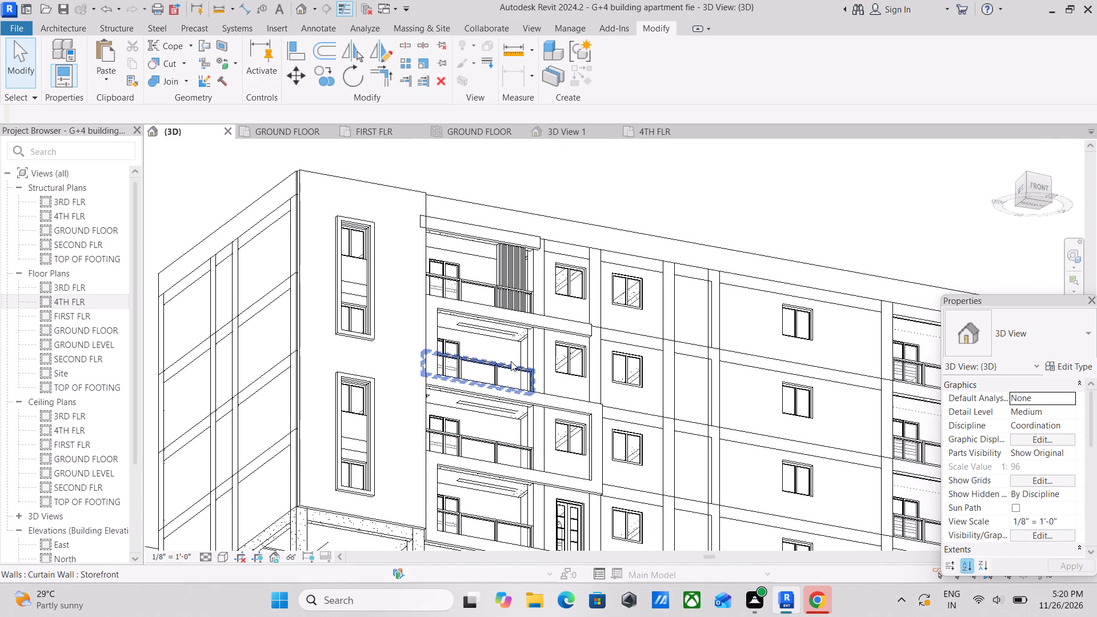
scroll(511, 361, down, 3)
middle_drag(577, 374, 591, 387)
scroll(554, 391, up, 1)
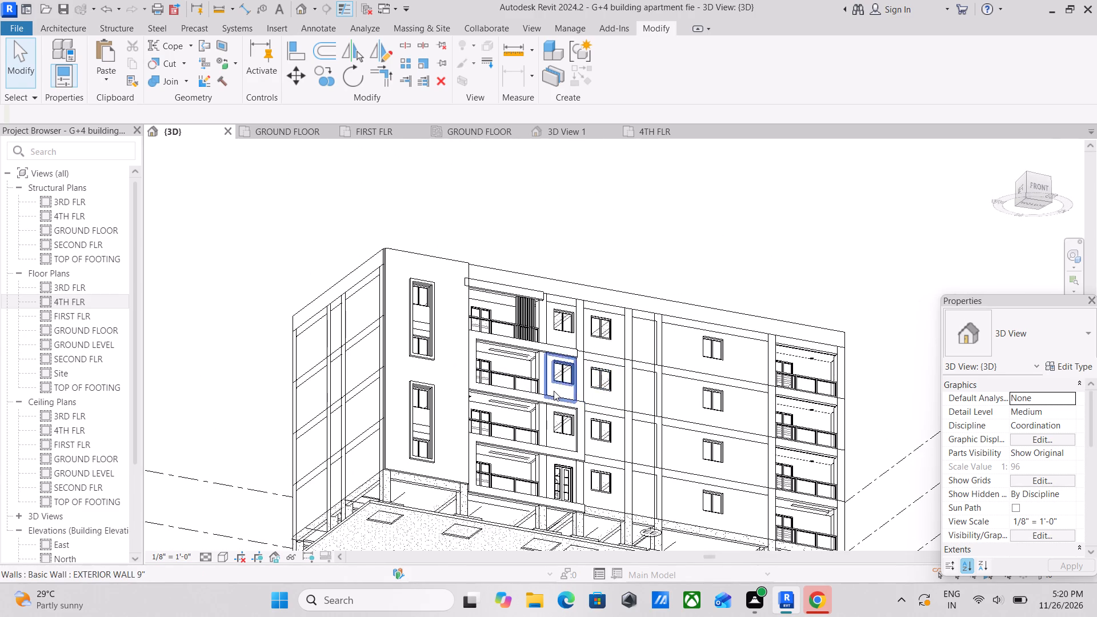
shift+middle_drag(470, 389, 491, 453)
scroll(563, 355, up, 13)
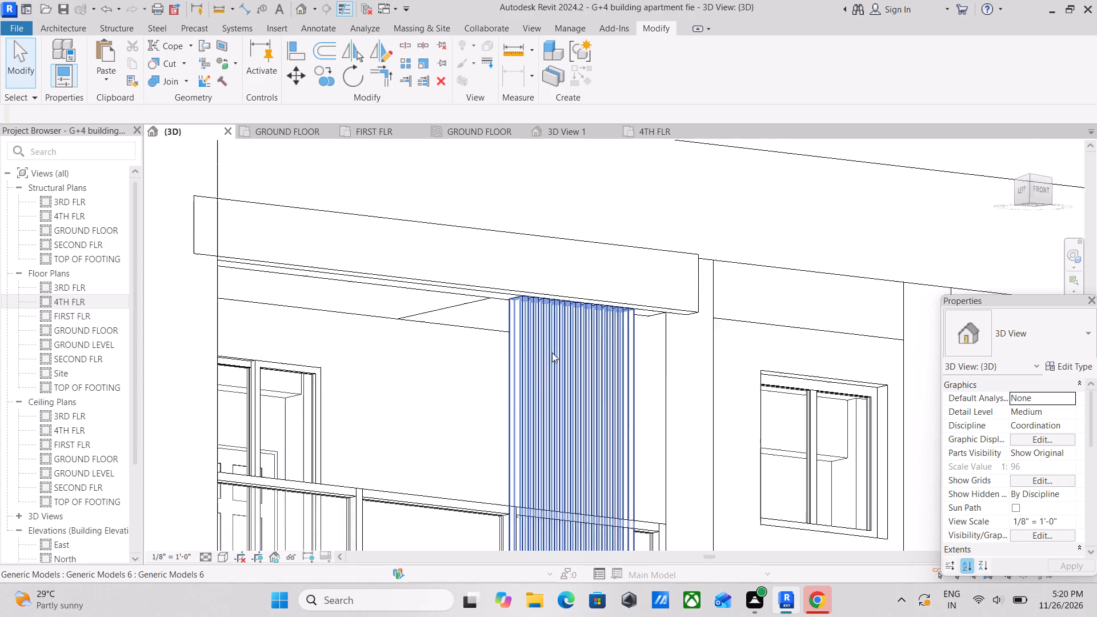
scroll(552, 352, up, 2)
scroll(567, 330, down, 5)
middle_drag(519, 369, 520, 277)
shift+middle_drag(520, 310, 484, 360)
scroll(484, 360, down, 3)
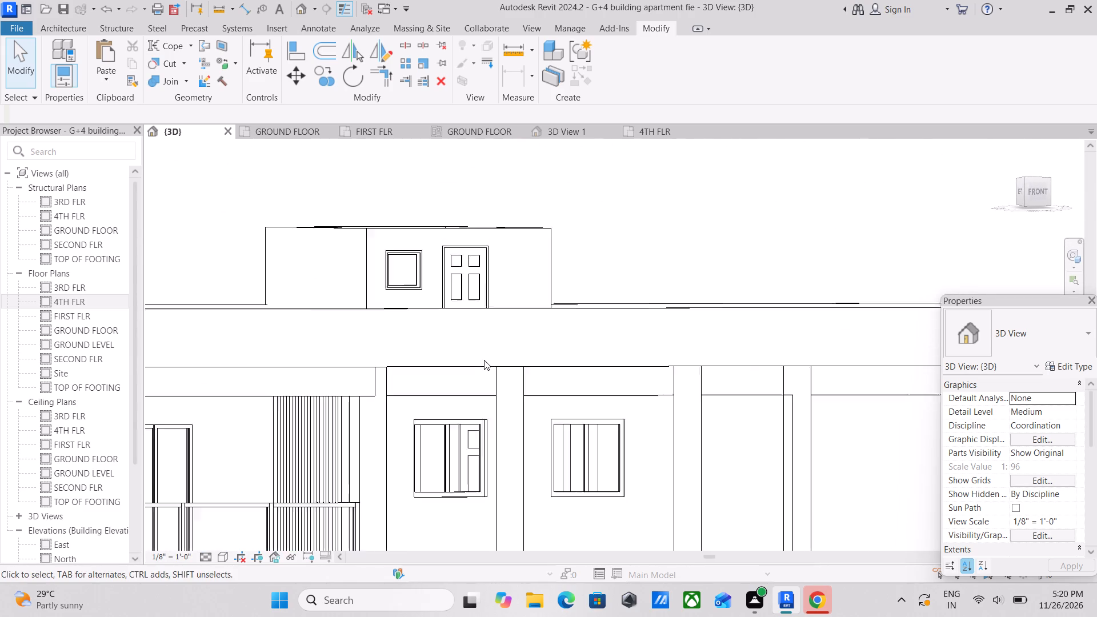
middle_drag(484, 360, 549, 331)
middle_drag(483, 390, 482, 333)
shift+middle_drag(471, 339, 470, 339)
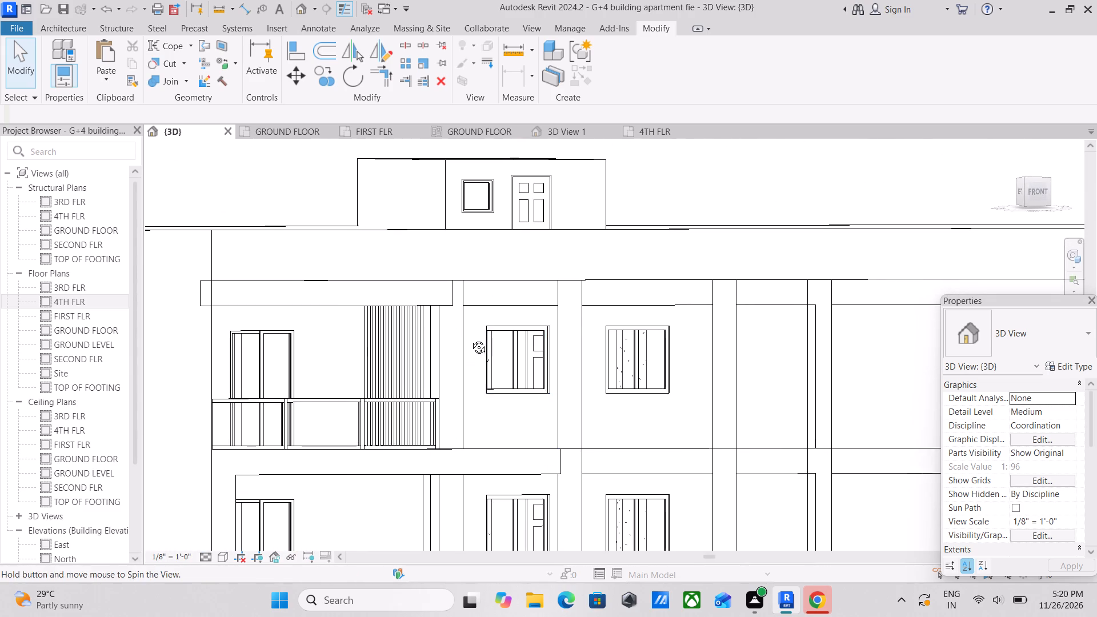
shift+middle_drag(470, 339, 461, 349)
shift+scroll(465, 342, down, 1)
middle_drag(461, 350, 646, 301)
middle_drag(608, 330, 594, 329)
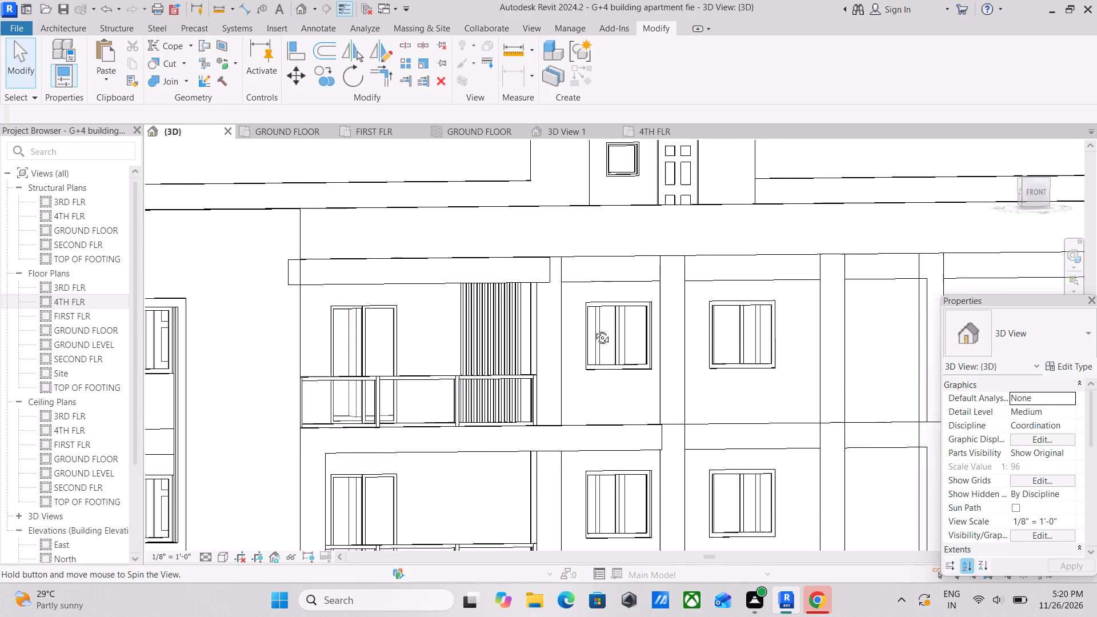
middle_drag(594, 329, 588, 327)
scroll(567, 334, down, 3)
scroll(519, 346, down, 1)
middle_drag(519, 346, 552, 324)
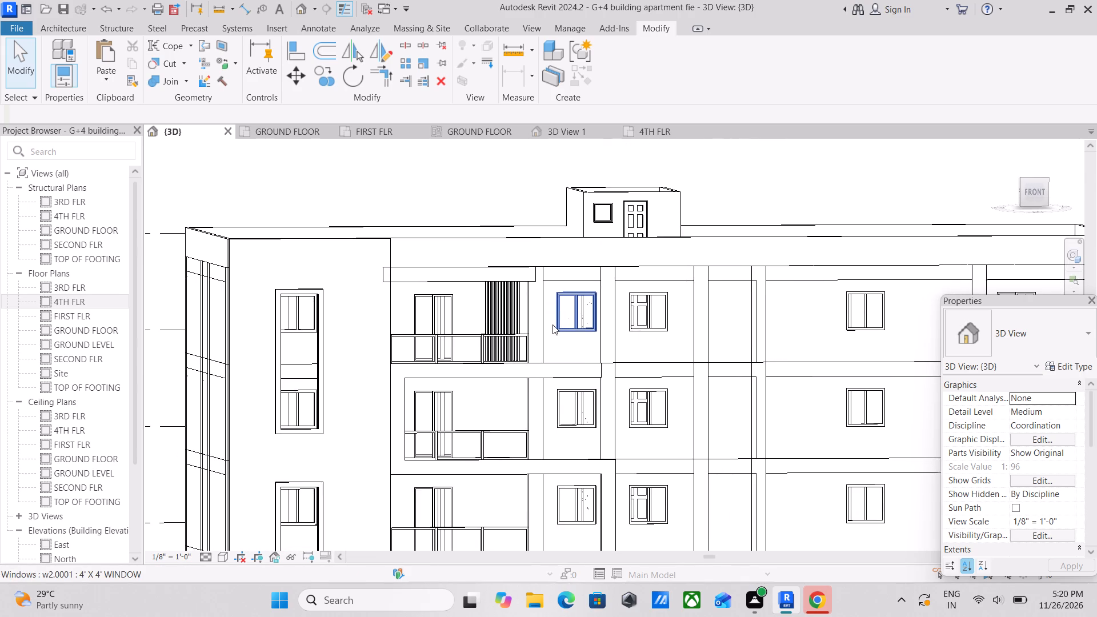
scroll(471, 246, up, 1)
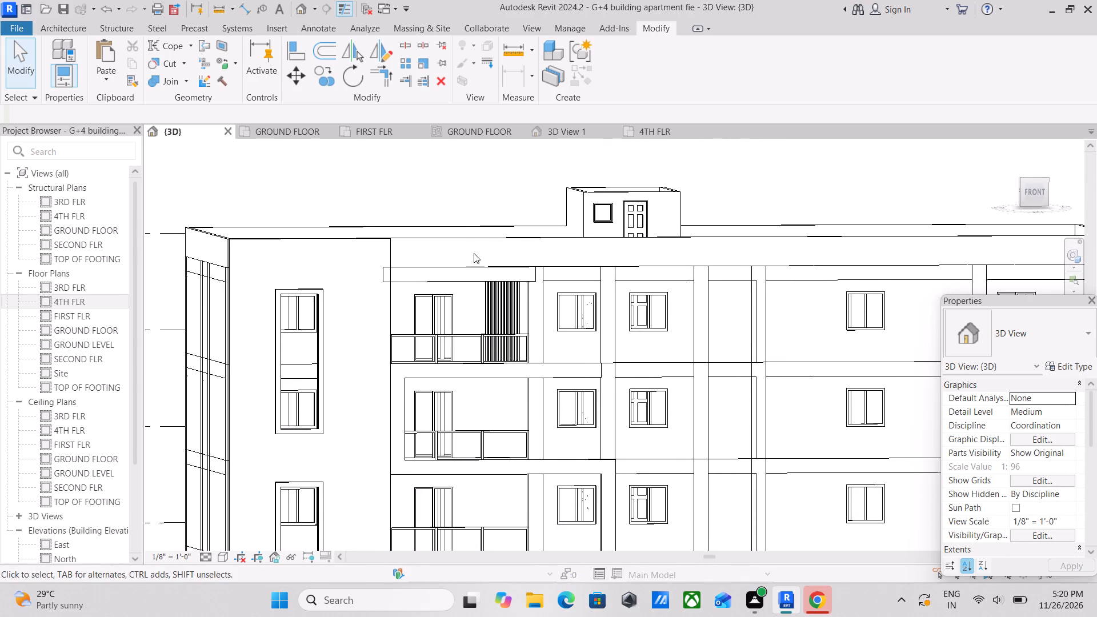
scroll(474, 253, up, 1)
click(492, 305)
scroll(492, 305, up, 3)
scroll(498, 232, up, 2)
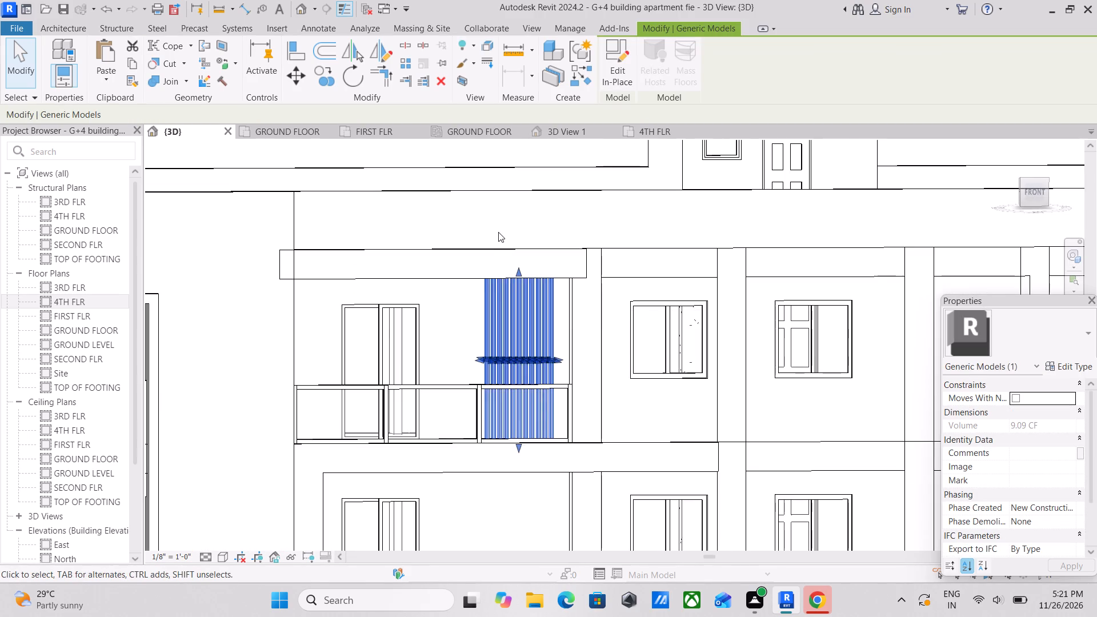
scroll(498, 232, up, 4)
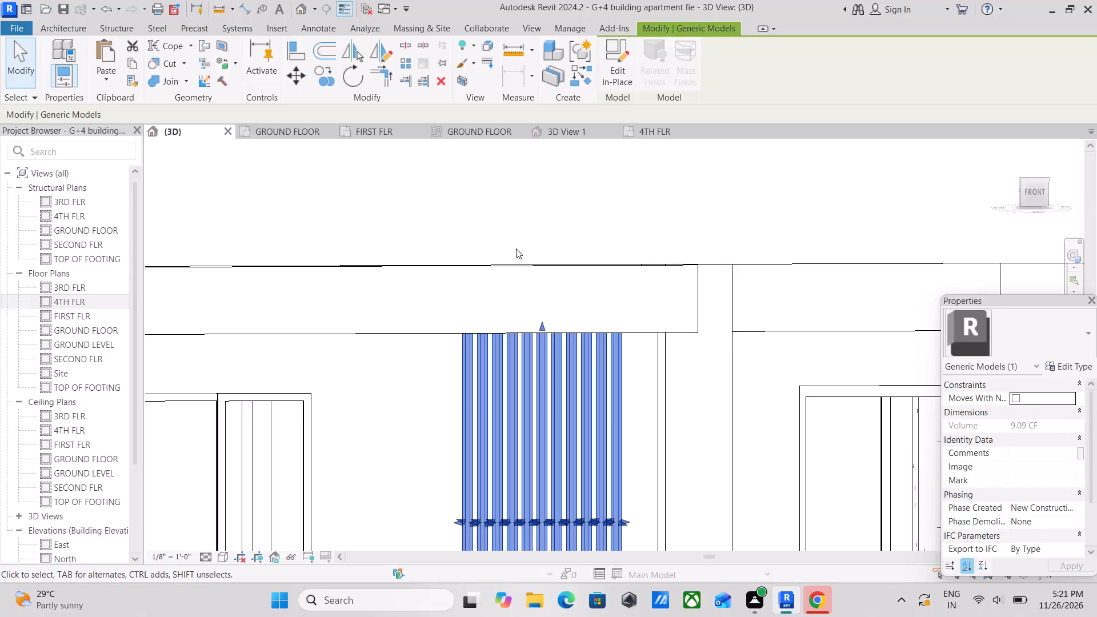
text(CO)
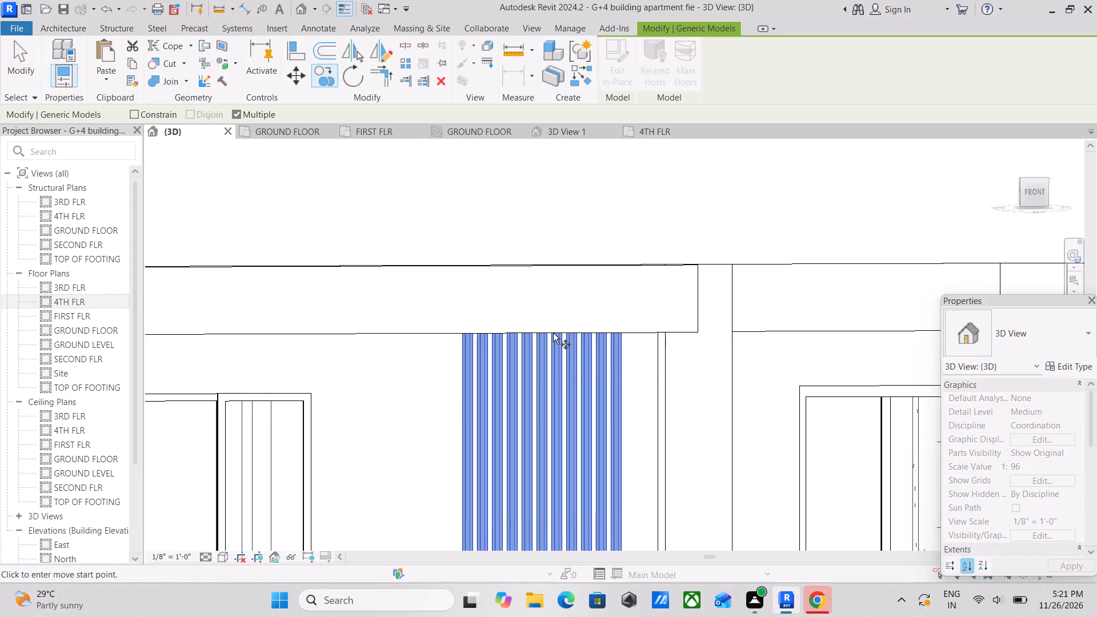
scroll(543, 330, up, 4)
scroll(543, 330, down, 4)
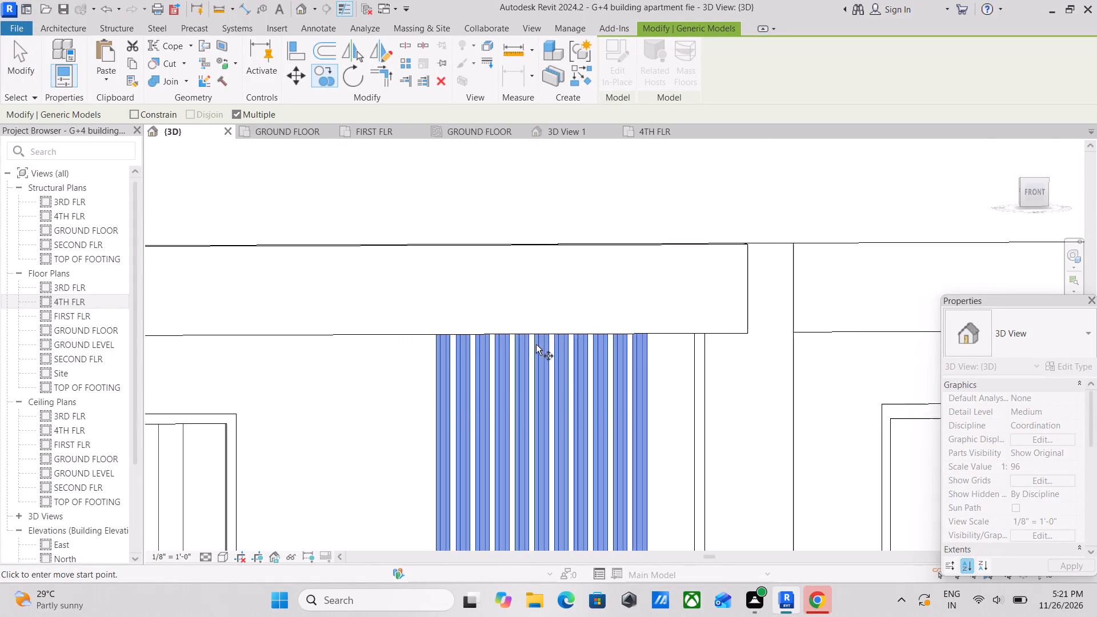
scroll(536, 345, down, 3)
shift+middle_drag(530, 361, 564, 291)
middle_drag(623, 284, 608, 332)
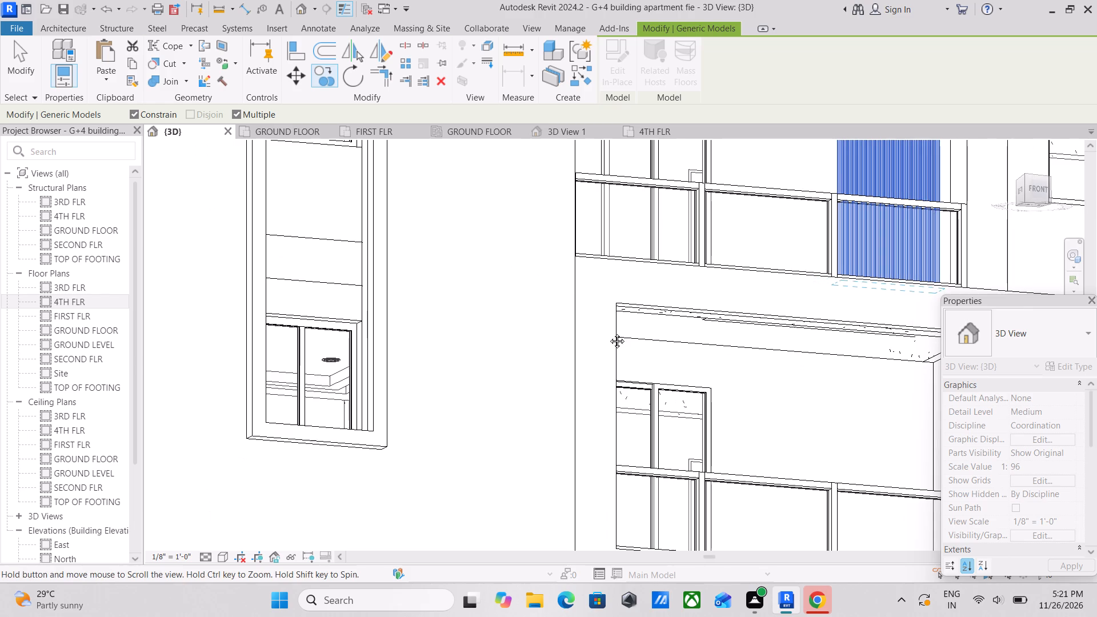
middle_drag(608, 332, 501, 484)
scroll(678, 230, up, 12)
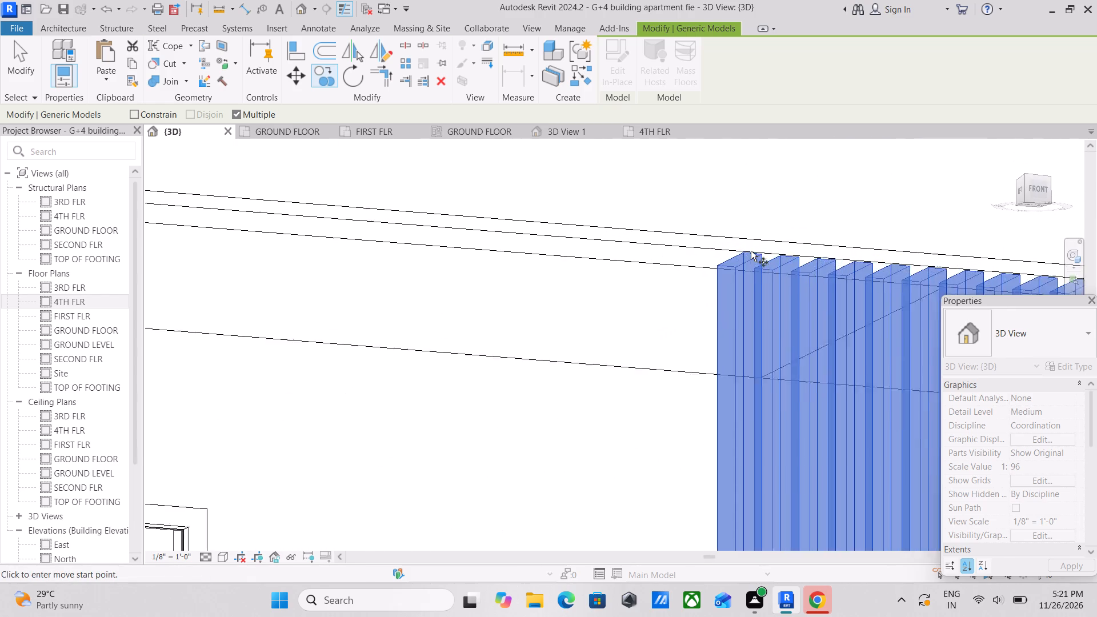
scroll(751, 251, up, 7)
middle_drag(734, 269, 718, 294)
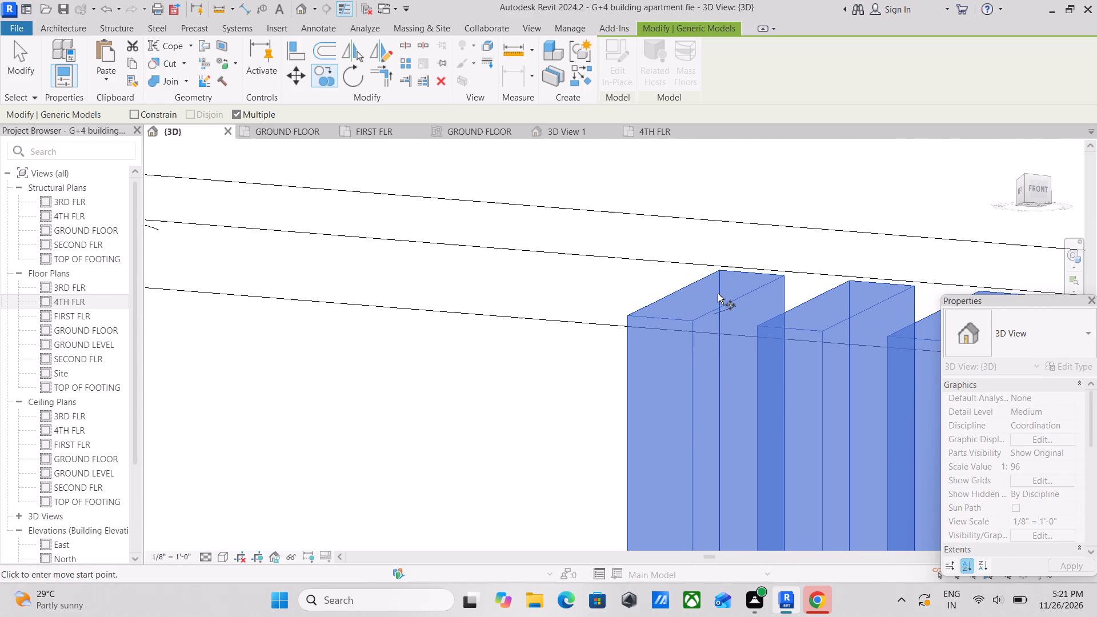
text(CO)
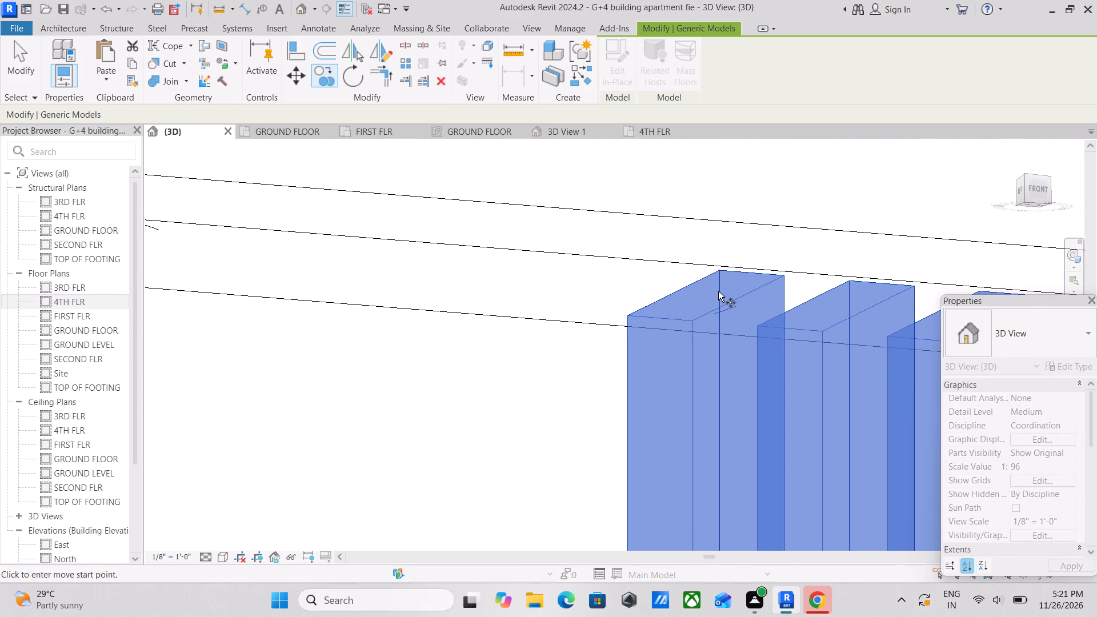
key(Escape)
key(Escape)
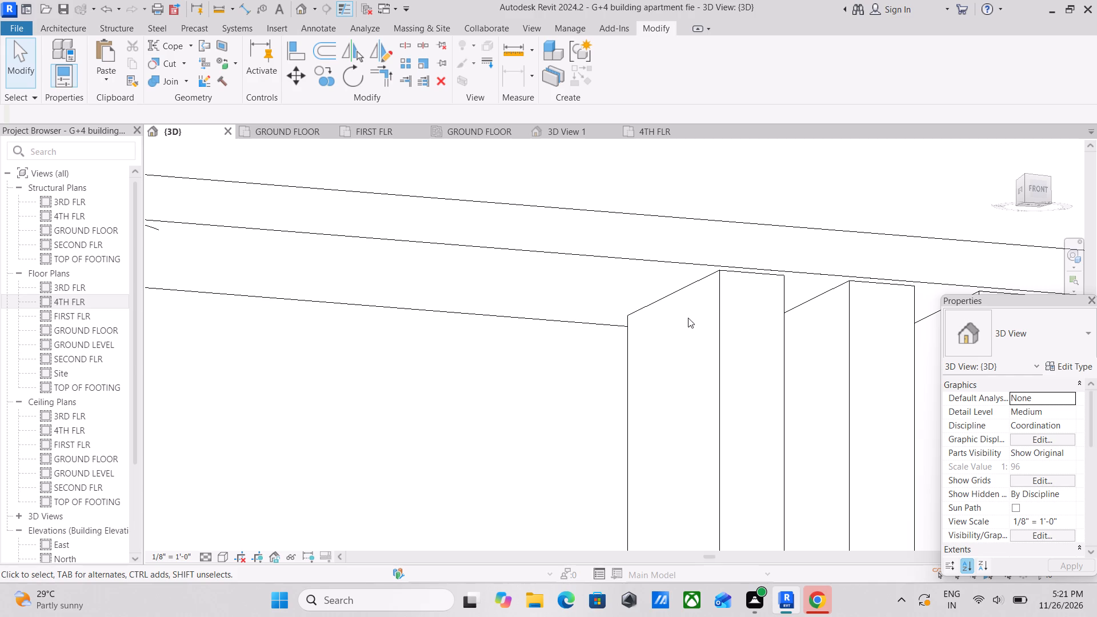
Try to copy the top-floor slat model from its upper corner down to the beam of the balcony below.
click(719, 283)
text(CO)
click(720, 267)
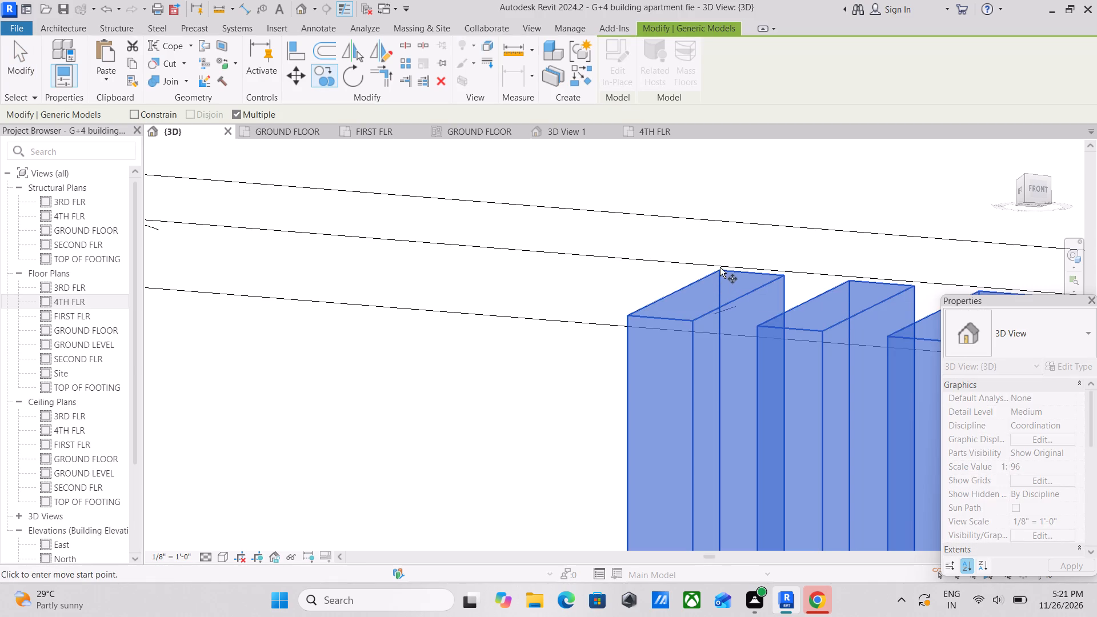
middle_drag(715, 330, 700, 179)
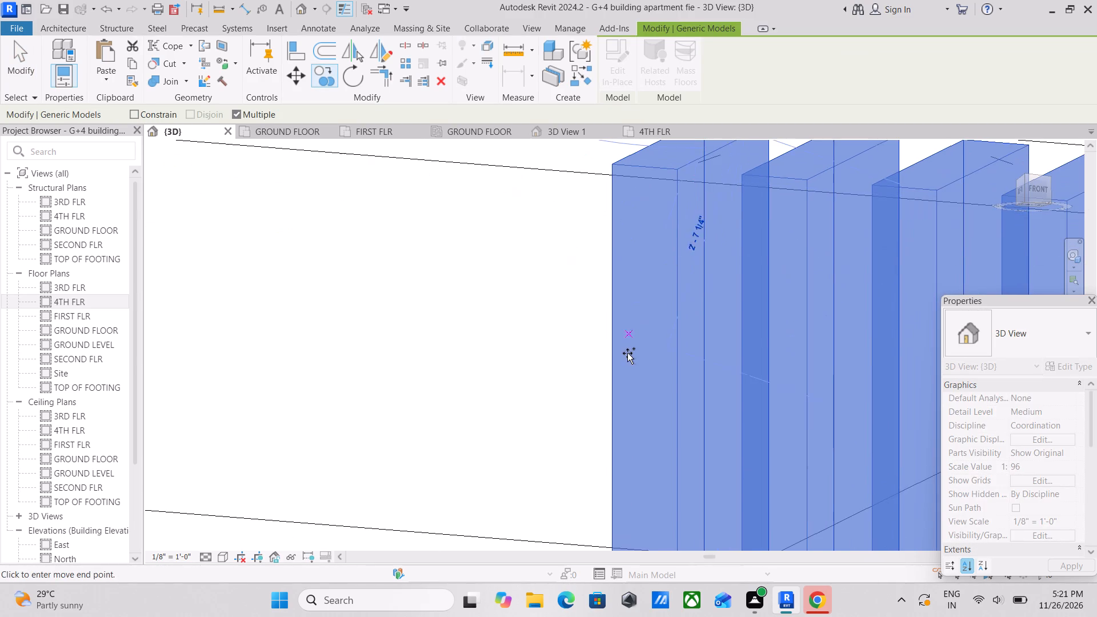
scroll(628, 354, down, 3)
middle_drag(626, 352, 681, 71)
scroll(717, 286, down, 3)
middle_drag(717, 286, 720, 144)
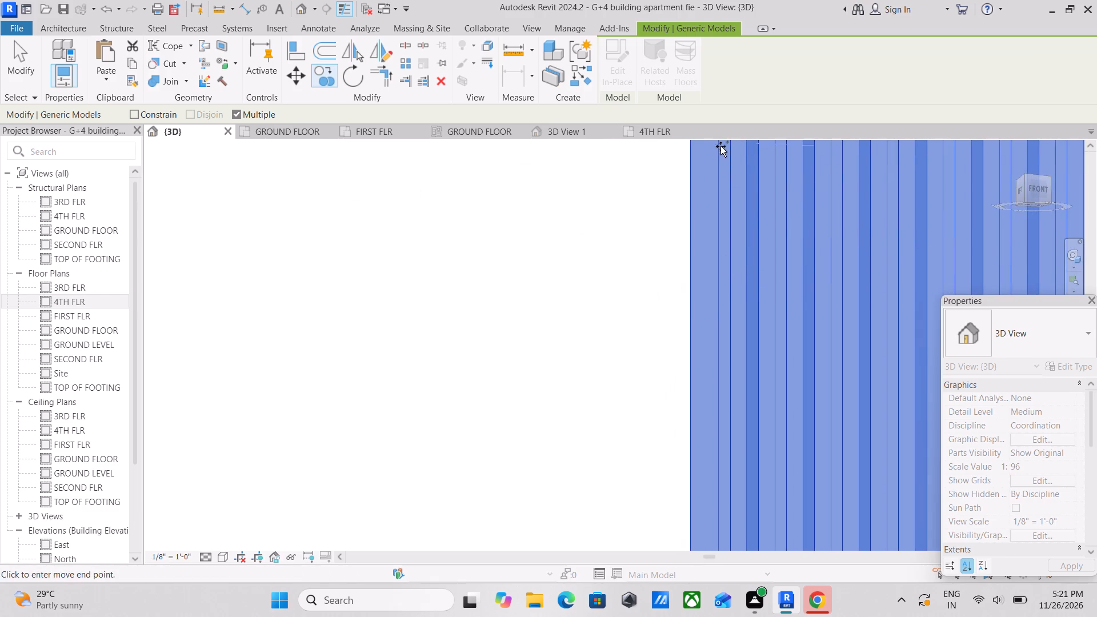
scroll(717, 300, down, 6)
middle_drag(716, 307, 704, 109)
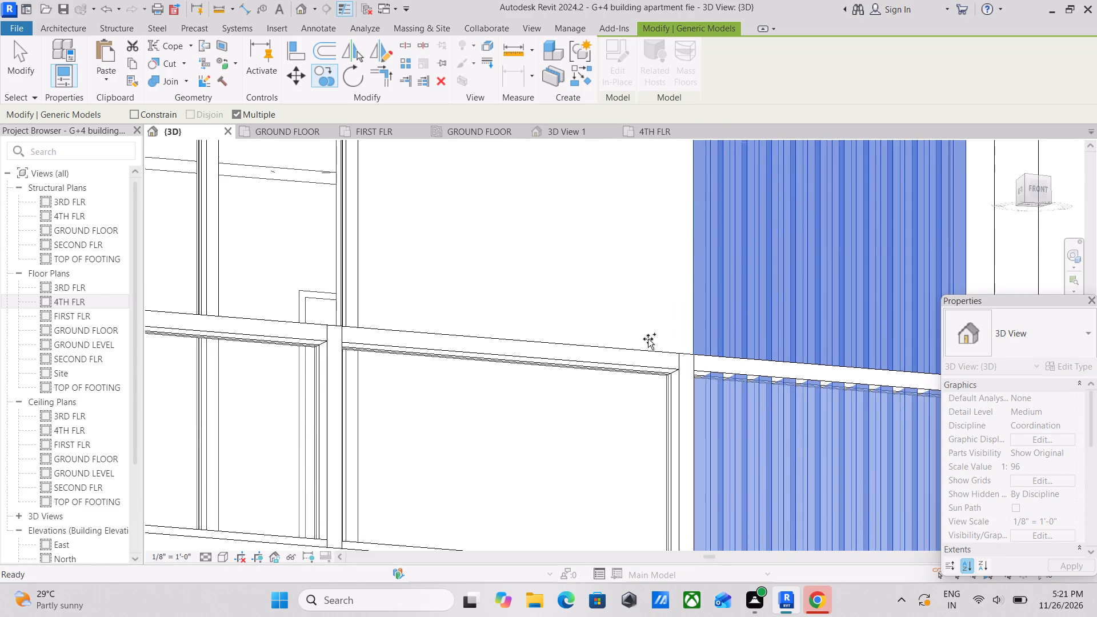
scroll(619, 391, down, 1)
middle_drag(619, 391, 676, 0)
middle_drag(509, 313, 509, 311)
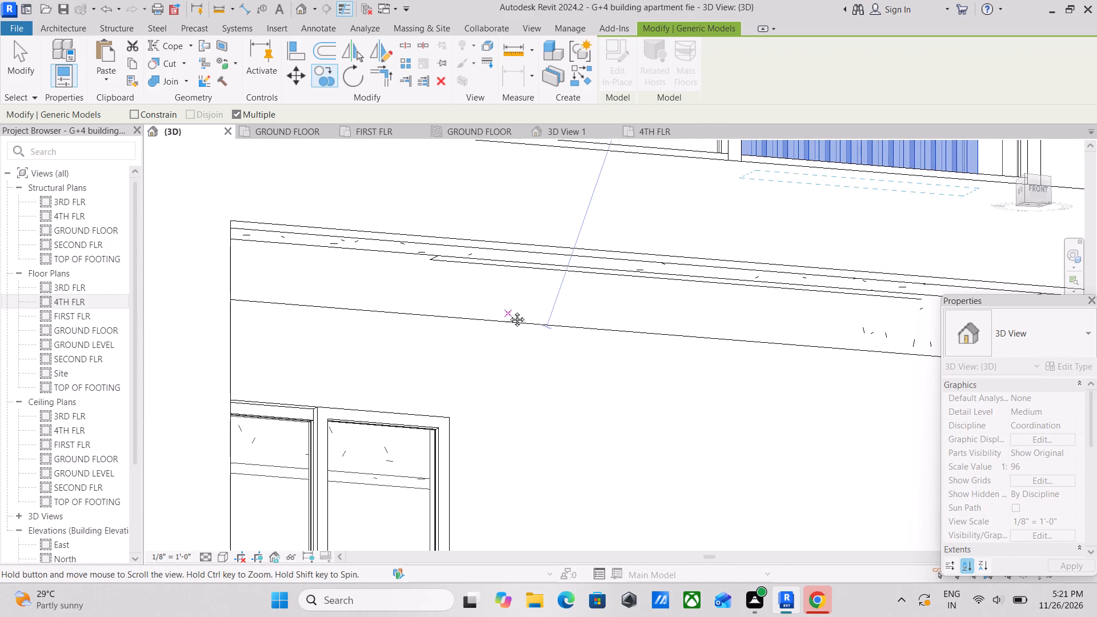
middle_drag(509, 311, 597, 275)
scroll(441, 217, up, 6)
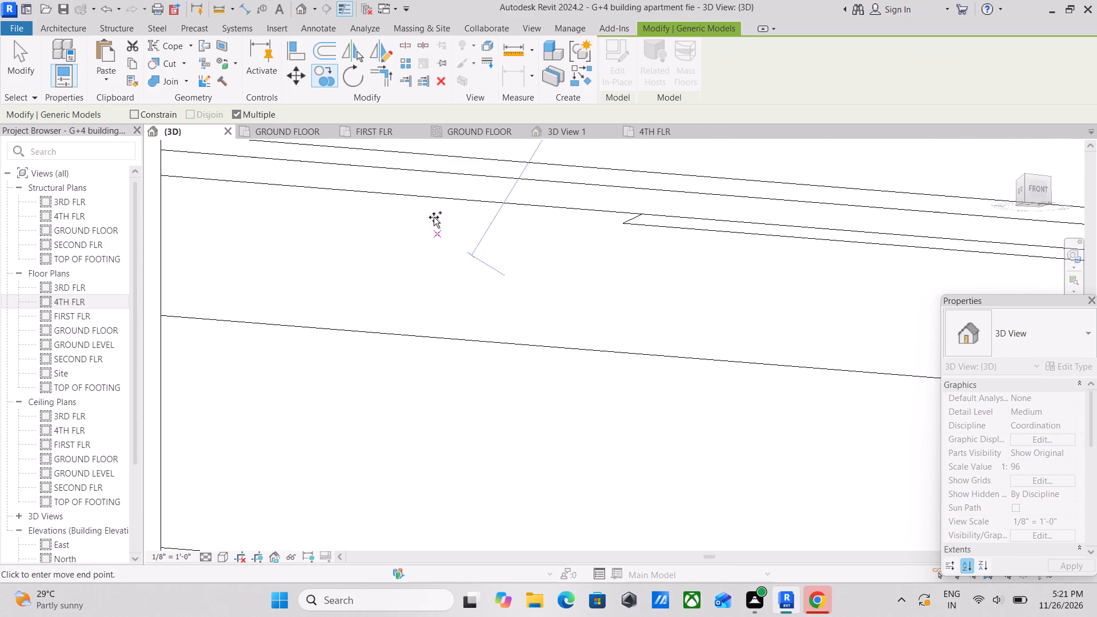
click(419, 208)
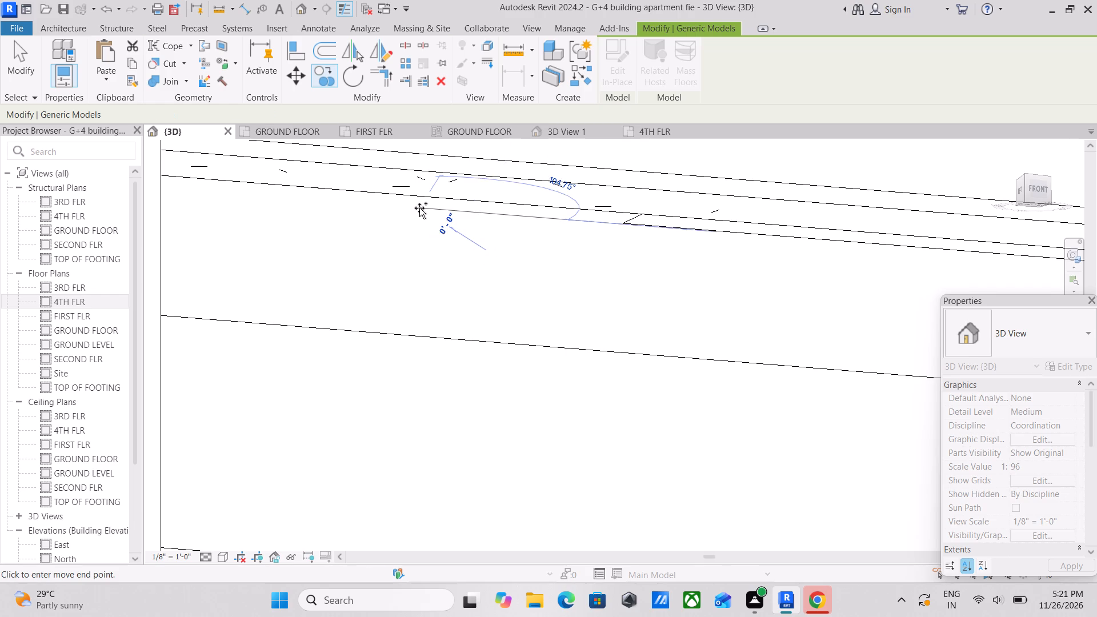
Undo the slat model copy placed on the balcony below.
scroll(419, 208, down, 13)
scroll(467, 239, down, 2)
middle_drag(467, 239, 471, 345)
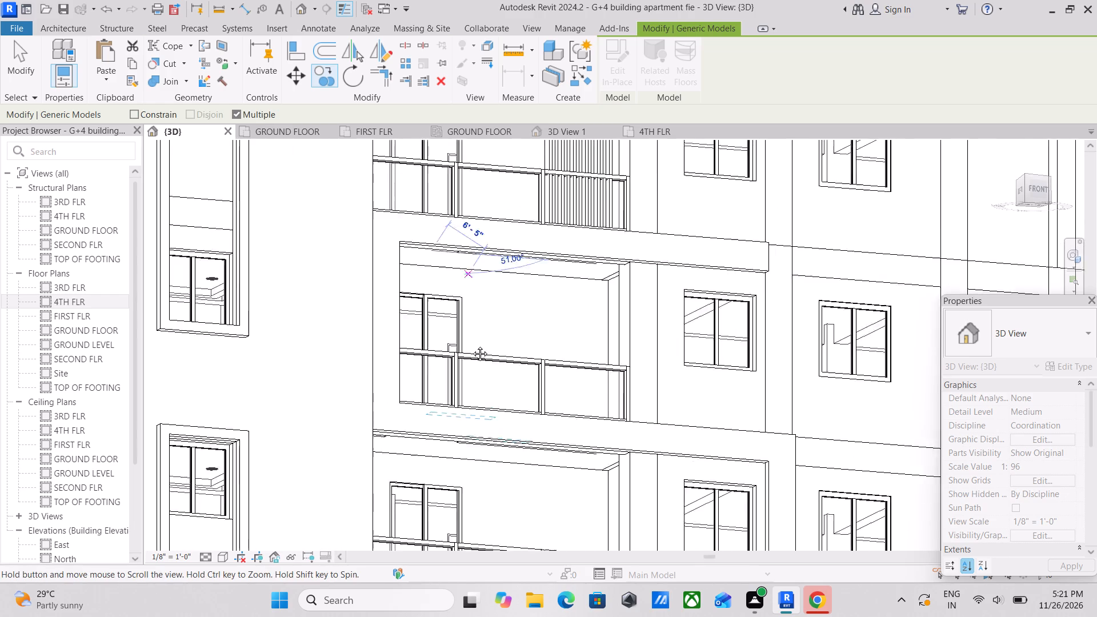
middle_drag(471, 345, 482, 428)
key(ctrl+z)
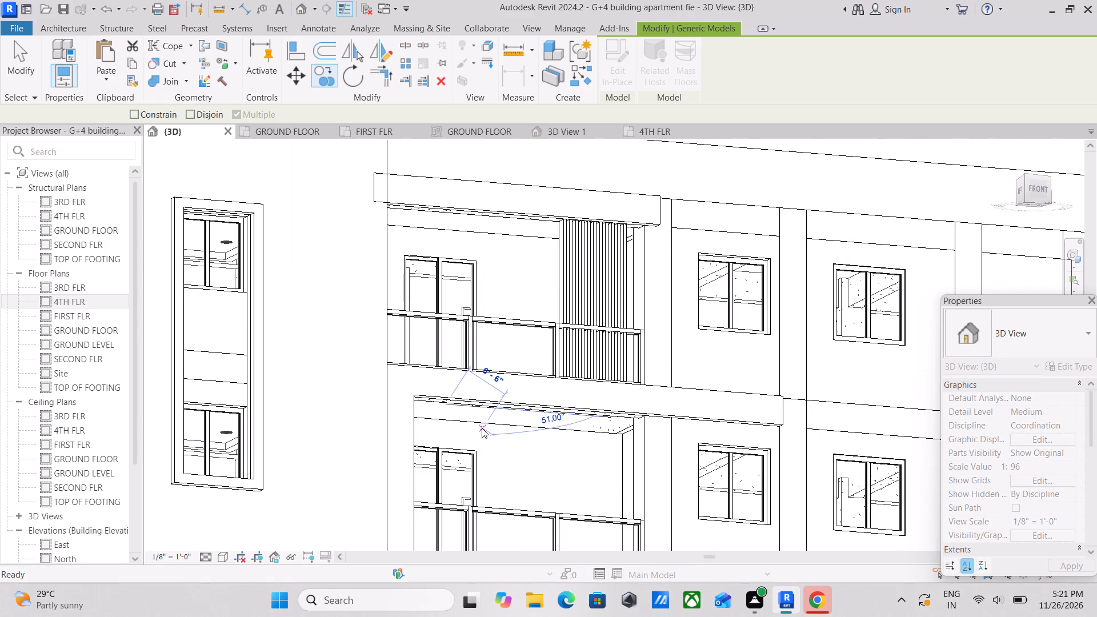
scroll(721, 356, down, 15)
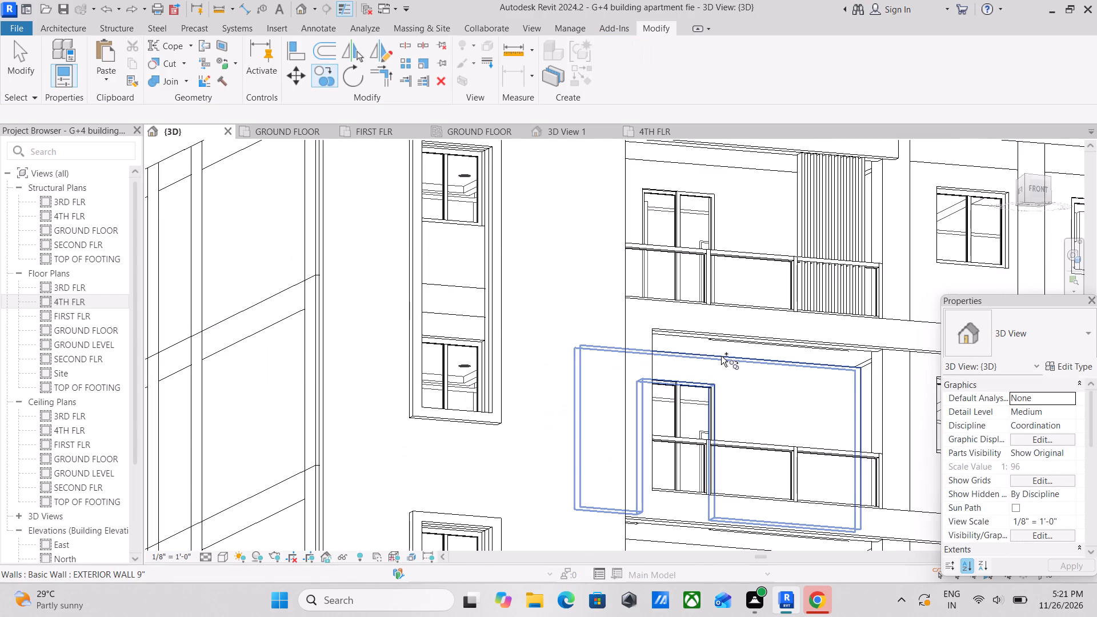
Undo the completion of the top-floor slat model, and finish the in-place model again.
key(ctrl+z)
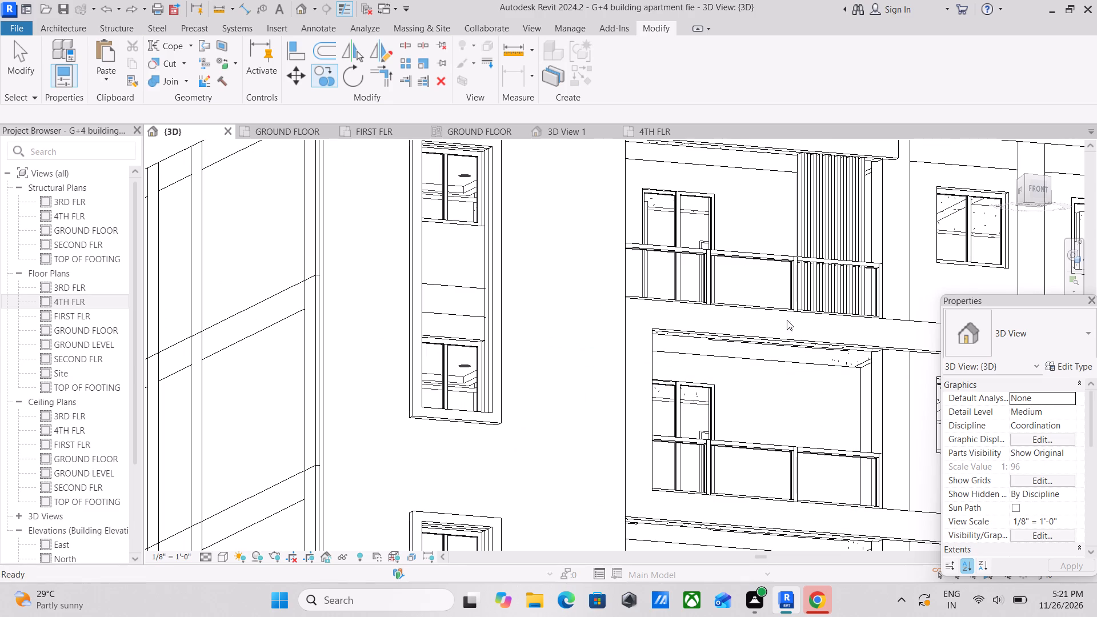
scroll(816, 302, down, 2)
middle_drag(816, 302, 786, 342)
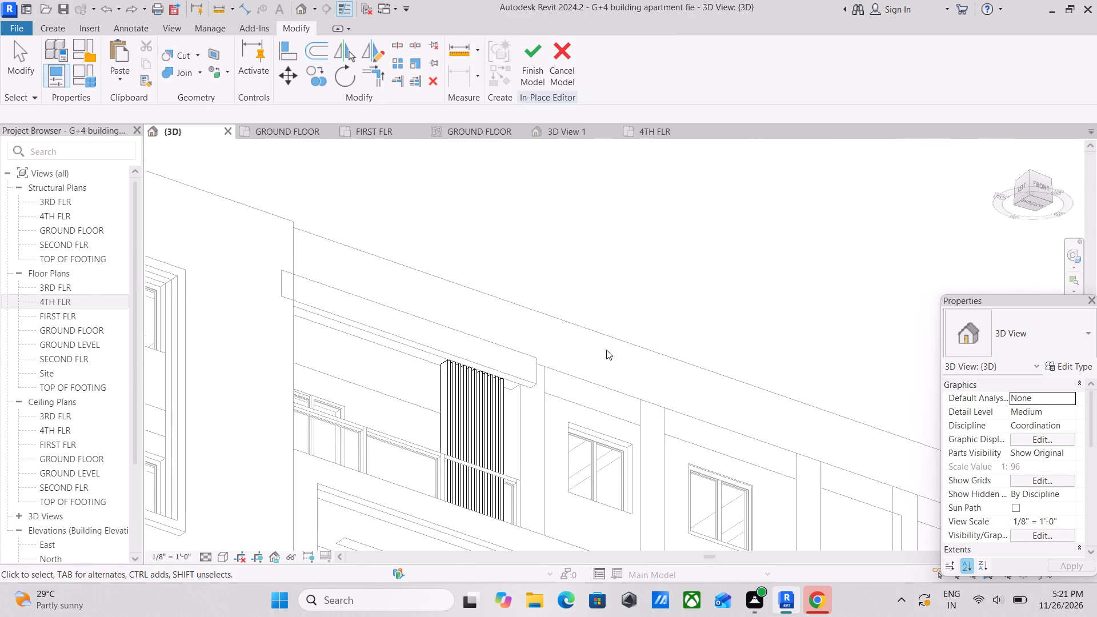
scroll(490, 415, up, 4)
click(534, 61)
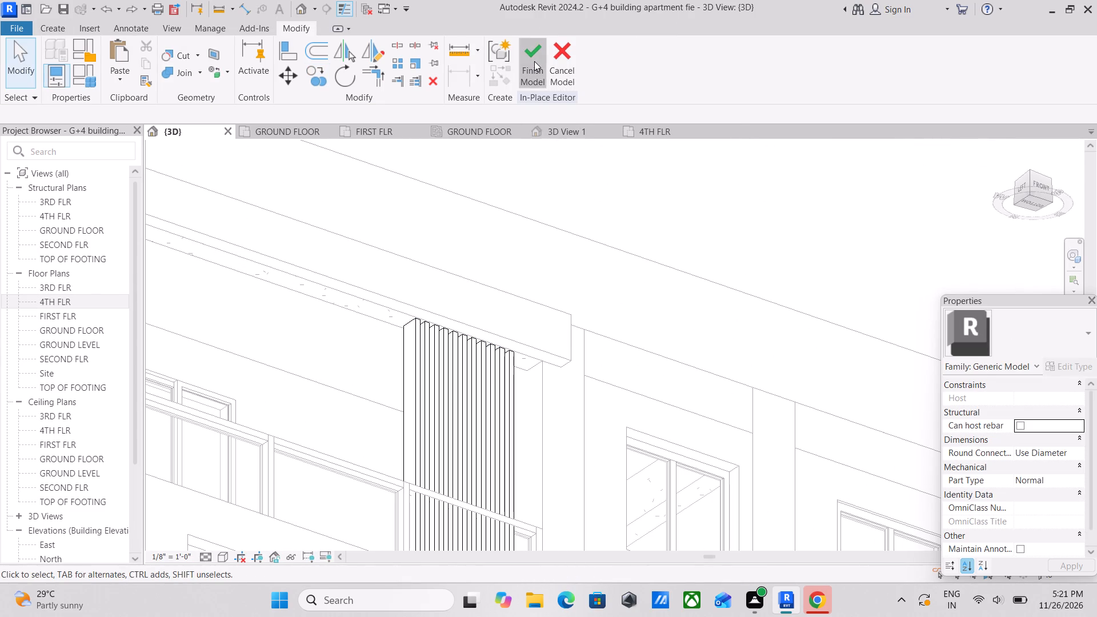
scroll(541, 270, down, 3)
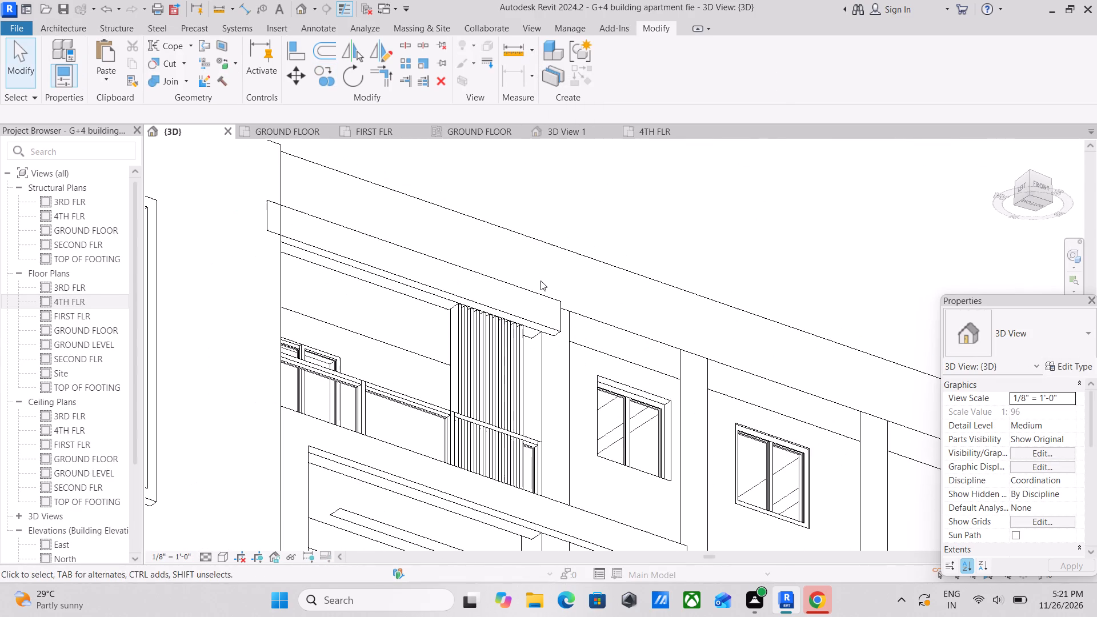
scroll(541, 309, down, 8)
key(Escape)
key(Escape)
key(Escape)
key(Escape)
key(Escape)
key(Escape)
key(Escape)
Examine the front facade and its stacked balconies from below, from the front and from above.
middle_drag(539, 354, 571, 336)
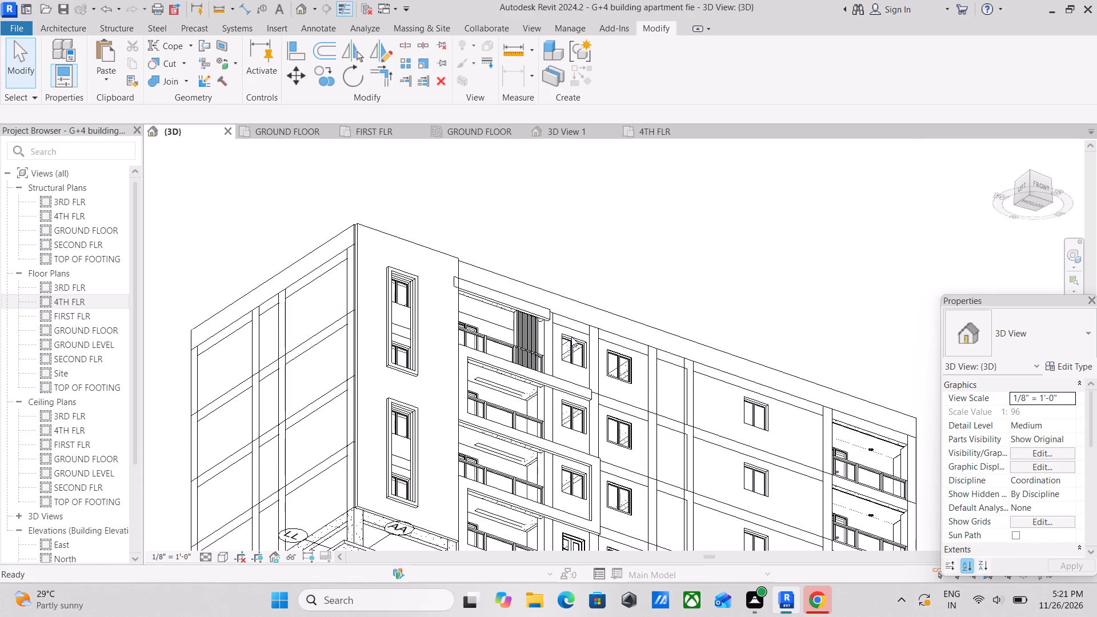
middle_drag(571, 336, 593, 328)
scroll(592, 328, up, 2)
middle_drag(569, 351, 541, 370)
key(Escape)
scroll(541, 370, up, 1)
scroll(542, 367, down, 3)
middle_drag(542, 367, 543, 366)
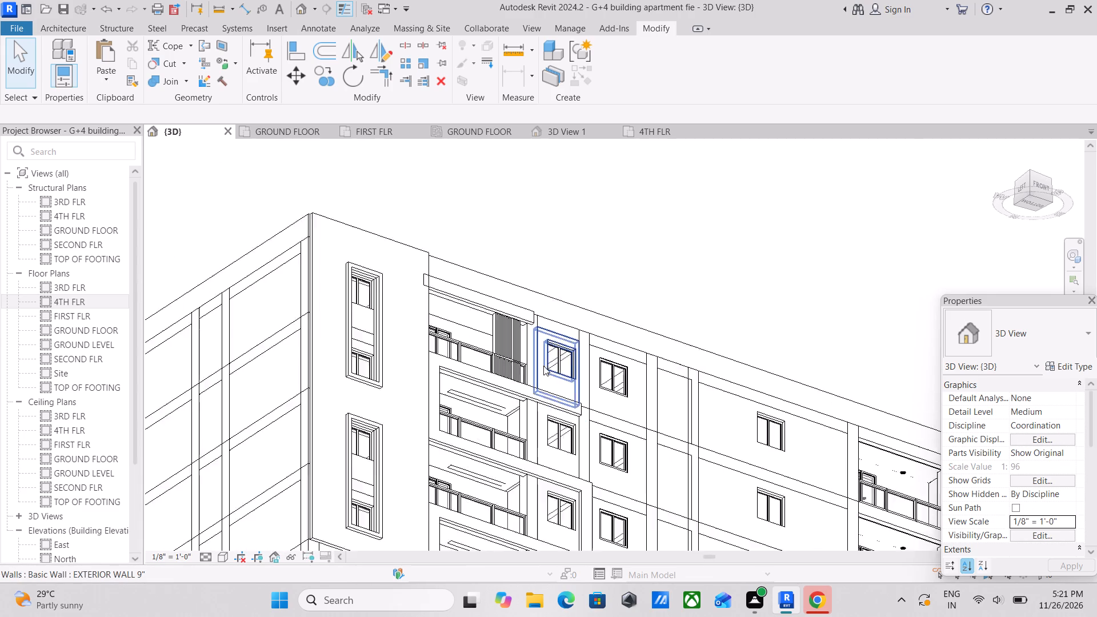
middle_drag(543, 366, 590, 328)
scroll(593, 327, up, 1)
scroll(594, 326, down, 3)
scroll(557, 359, down, 1)
ctrl+middle_drag(557, 359, 533, 391)
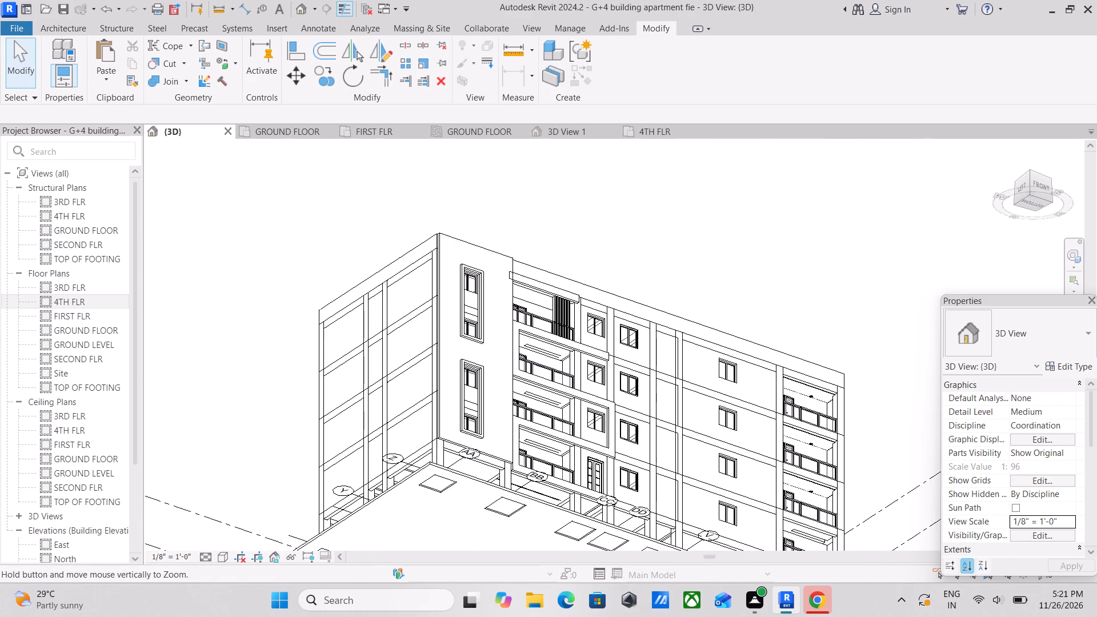
ctrl+middle_drag(533, 391, 511, 411)
scroll(546, 367, down, 3)
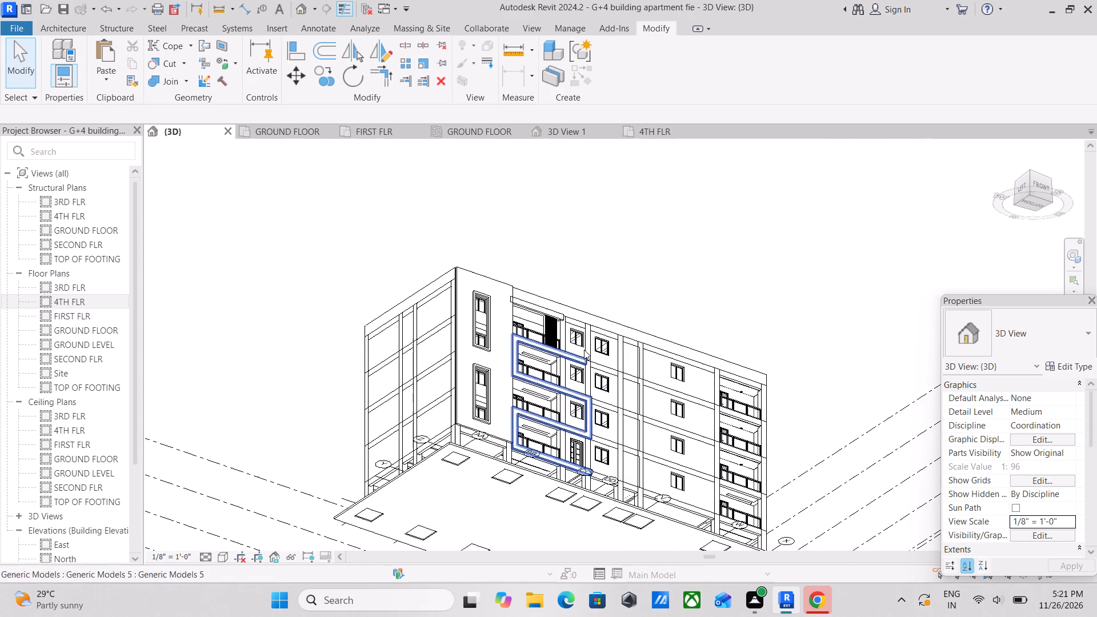
scroll(611, 386, up, 2)
middle_drag(608, 385, 632, 297)
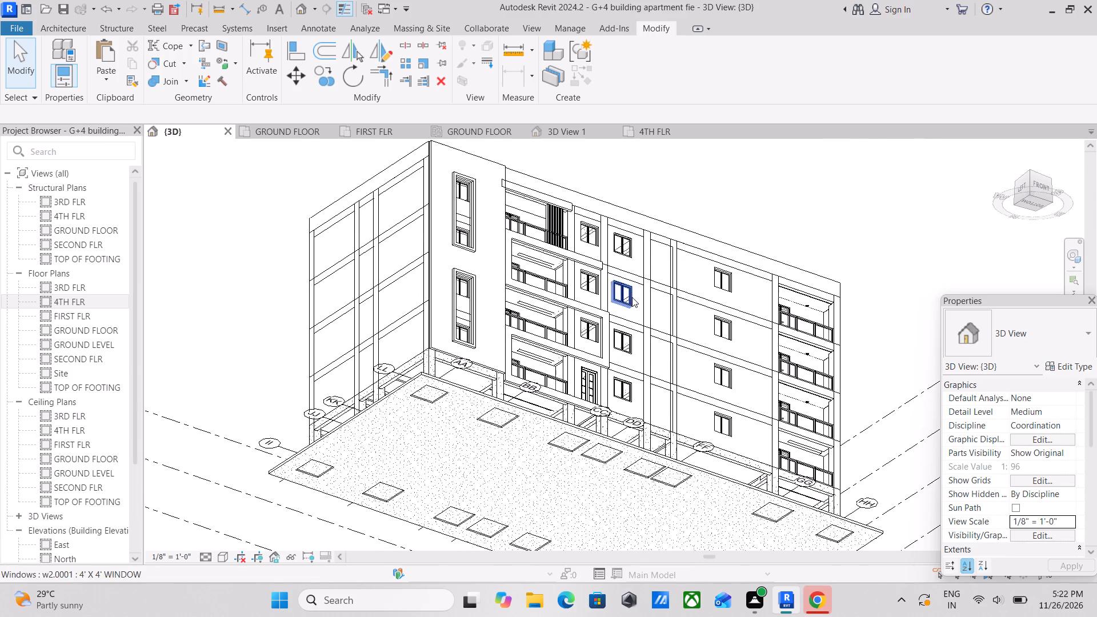
scroll(614, 334, up, 3)
scroll(617, 332, down, 3)
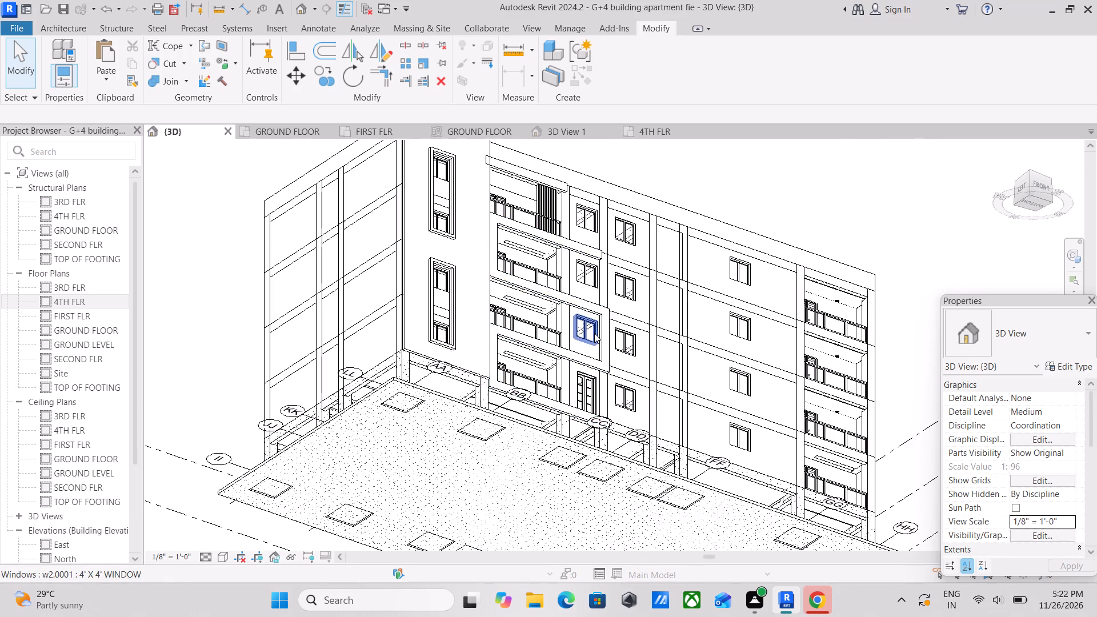
ctrl+middle_drag(594, 333, 560, 376)
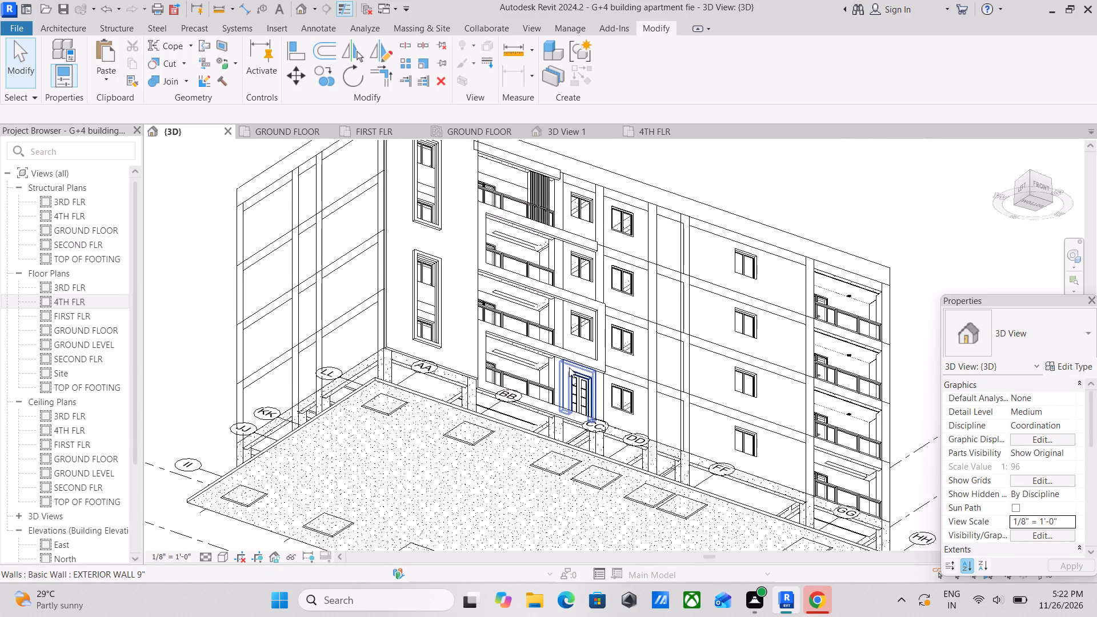
shift+middle_drag(576, 357, 564, 443)
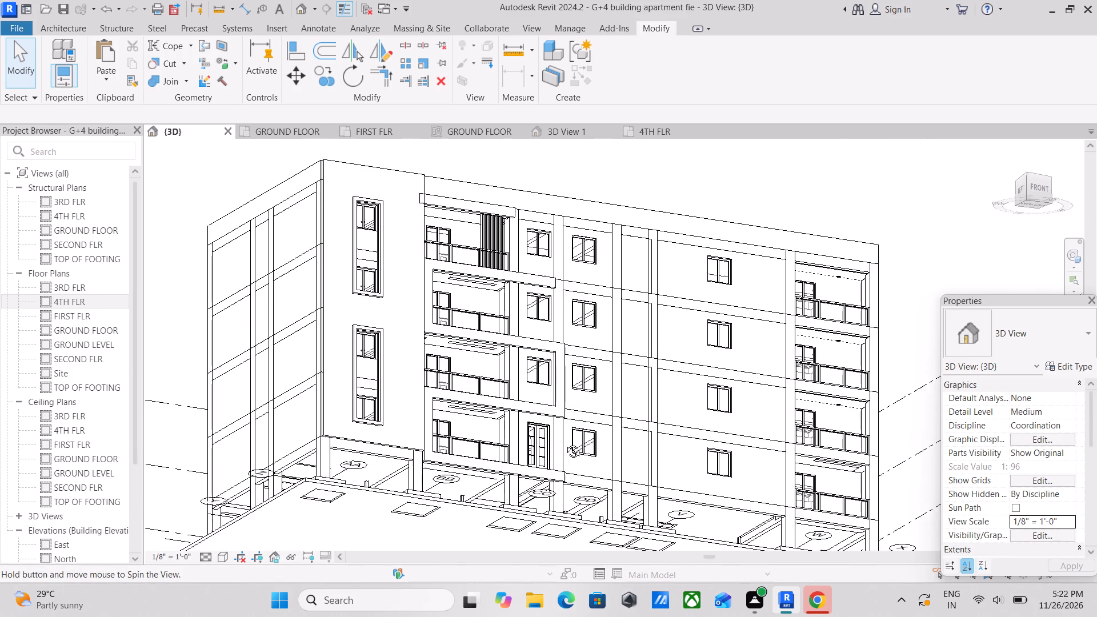
shift+middle_drag(564, 443, 571, 468)
scroll(495, 299, up, 2)
shift+middle_drag(521, 363, 513, 378)
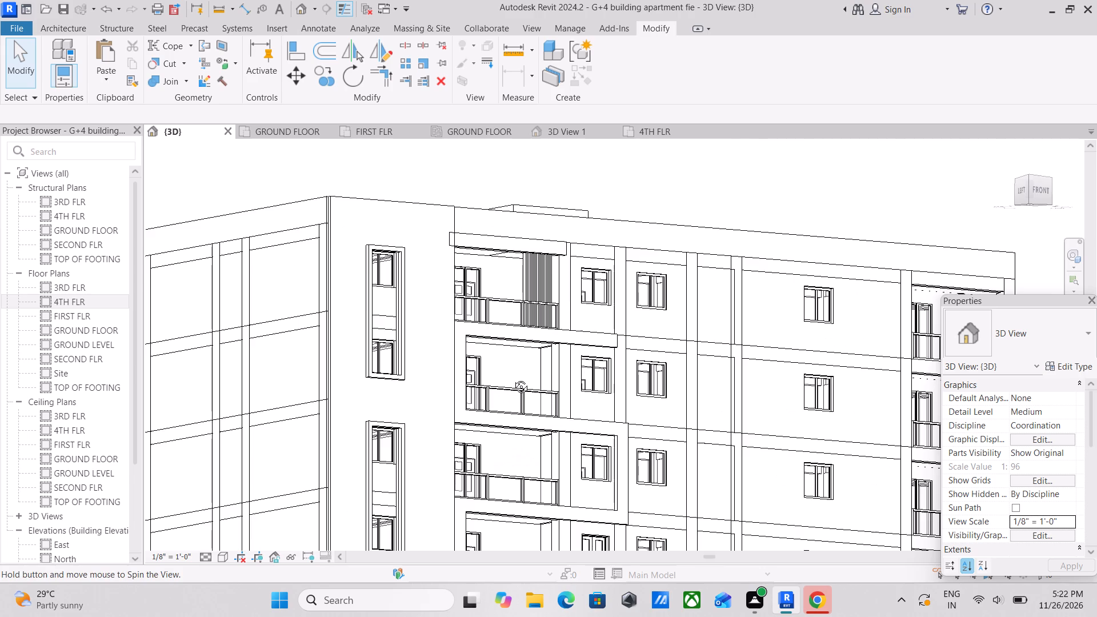
shift+middle_drag(513, 378, 489, 400)
middle_drag(489, 400, 608, 388)
shift+middle_drag(601, 390, 576, 406)
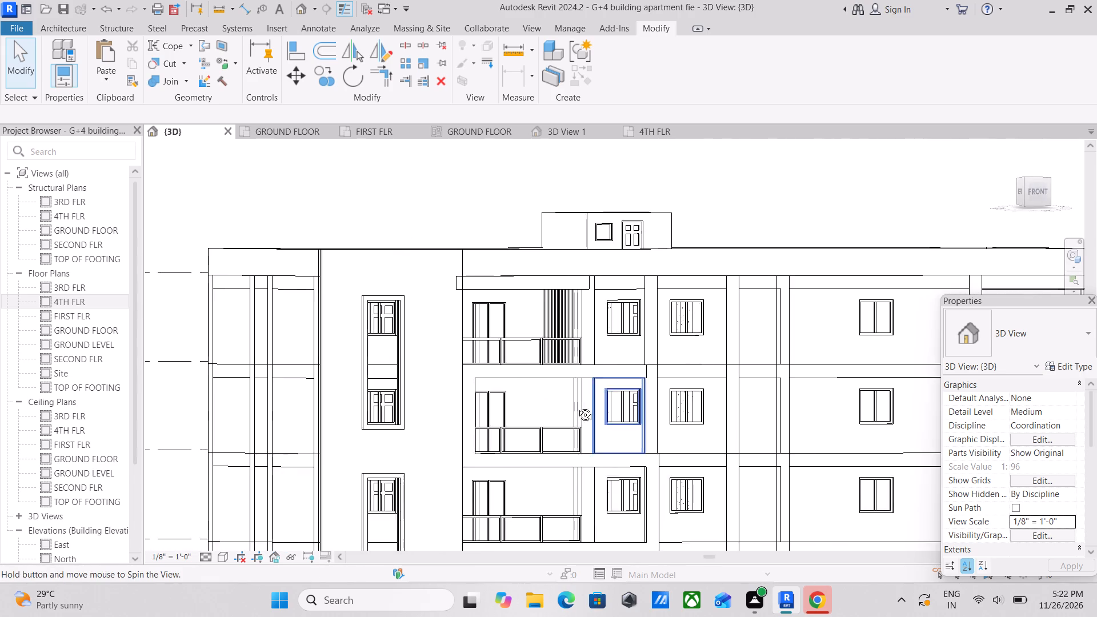
shift+middle_drag(576, 406, 552, 422)
middle_drag(589, 406, 732, 310)
shift+middle_drag(640, 373, 581, 386)
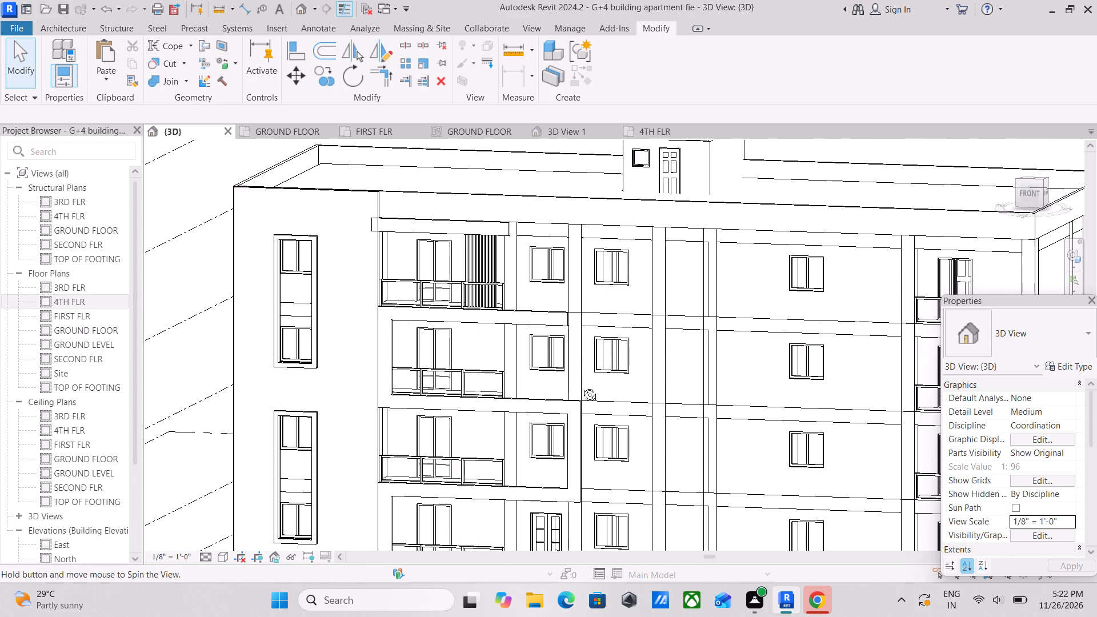
shift+middle_drag(581, 386, 572, 388)
Examine the balcony directly below the top floor, including the underside of its front beam and its corner.
scroll(444, 352, up, 1)
scroll(325, 322, up, 4)
shift+middle_drag(325, 322, 322, 314)
scroll(322, 314, up, 3)
shift+middle_drag(281, 301, 282, 258)
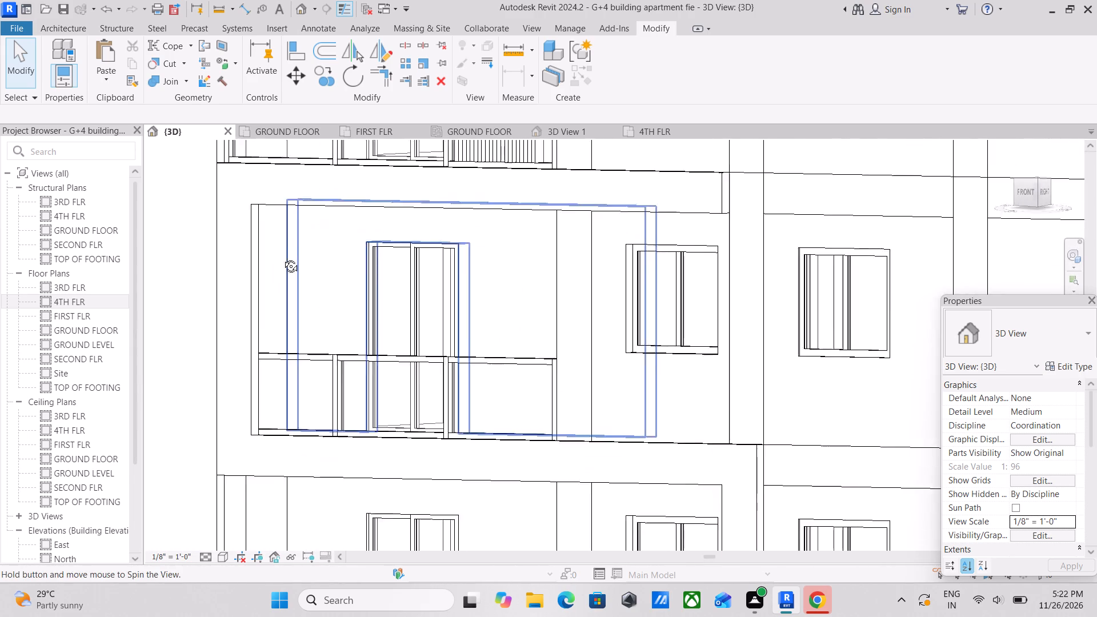
shift+middle_drag(282, 258, 282, 250)
middle_drag(318, 299, 365, 467)
shift+middle_drag(362, 444, 358, 356)
middle_drag(359, 353, 411, 583)
middle_drag(438, 525, 422, 408)
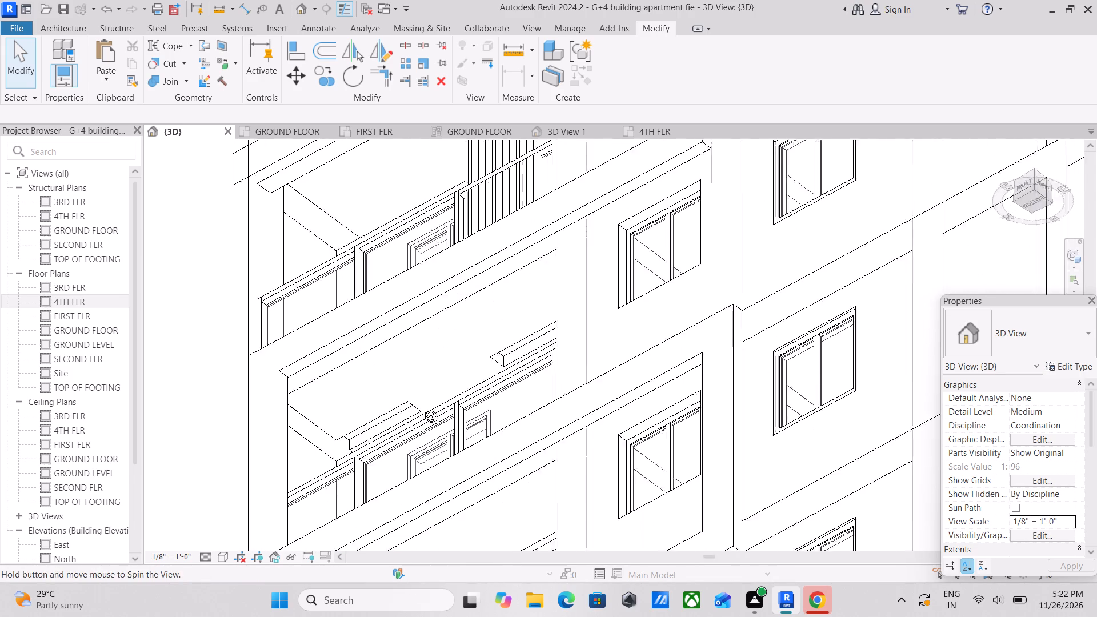
middle_drag(422, 408, 421, 400)
scroll(291, 351, up, 4)
scroll(316, 415, up, 3)
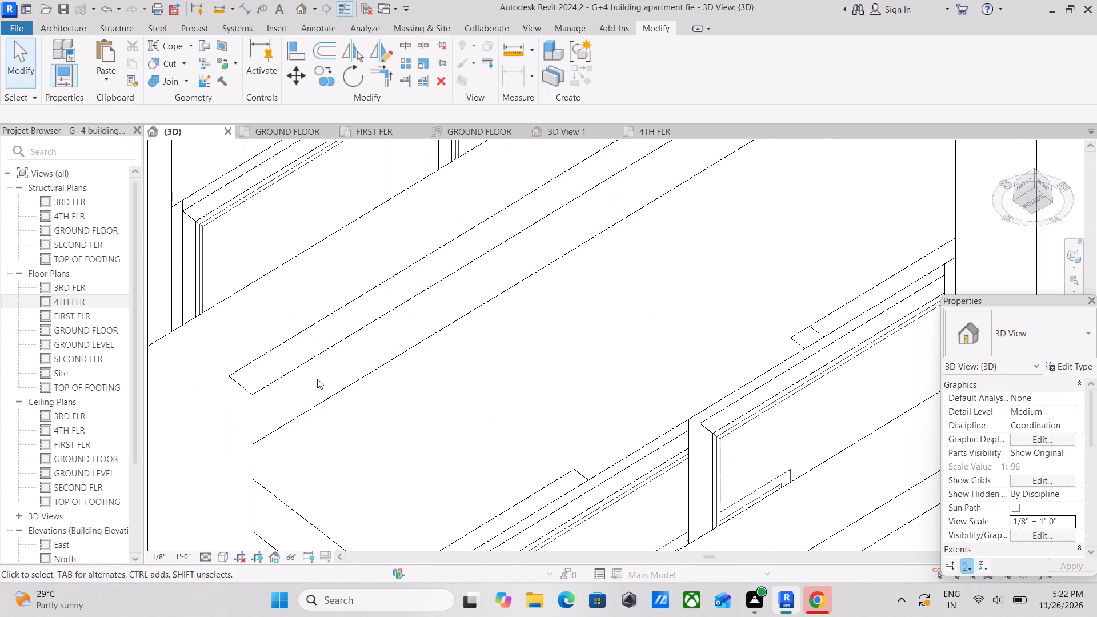
scroll(328, 370, up, 2)
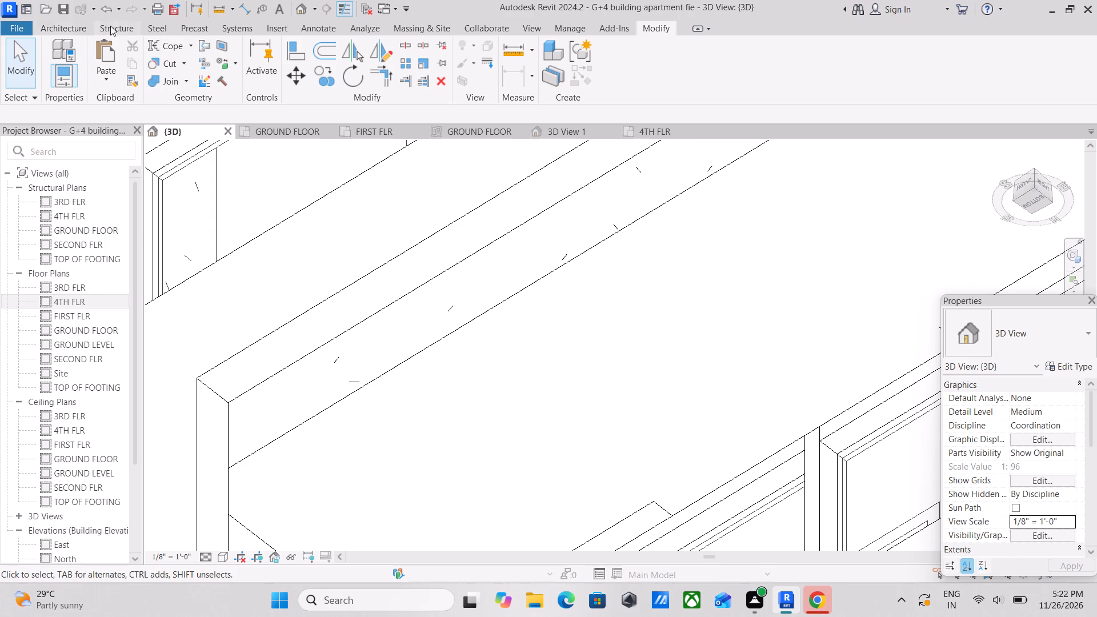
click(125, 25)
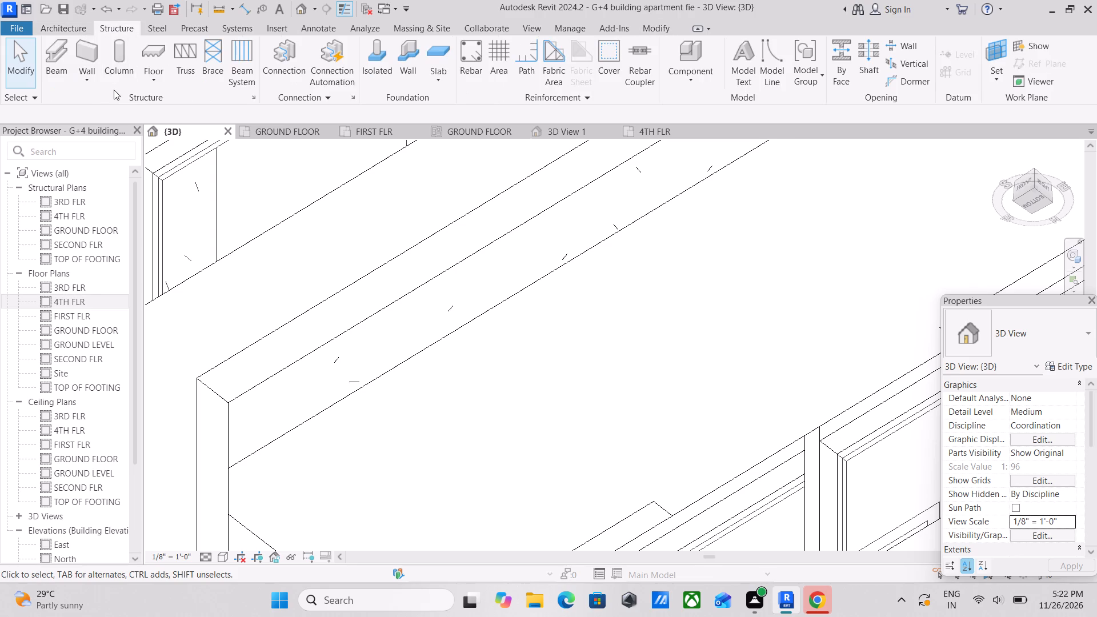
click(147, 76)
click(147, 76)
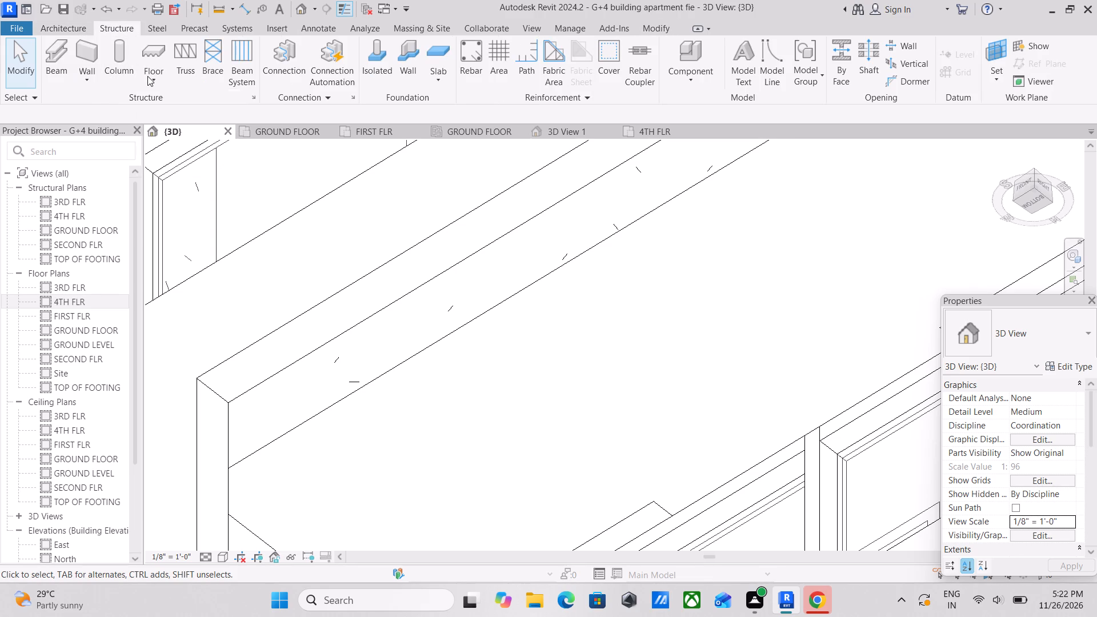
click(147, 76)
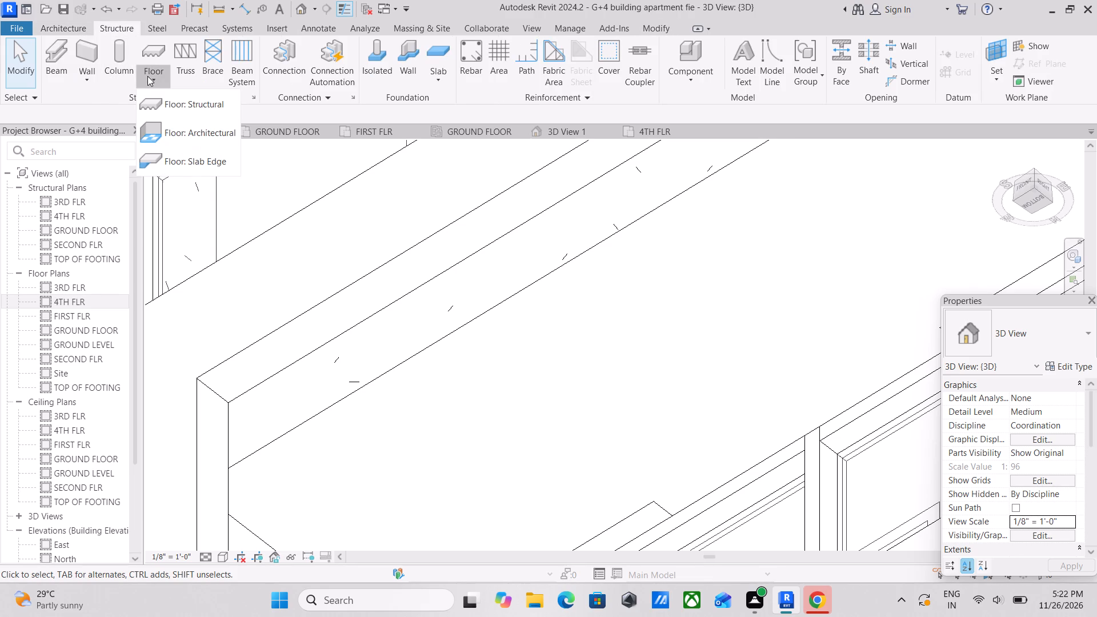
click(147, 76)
Start a new in-place model in the Generic Models category, keeping the suggested name.
click(70, 25)
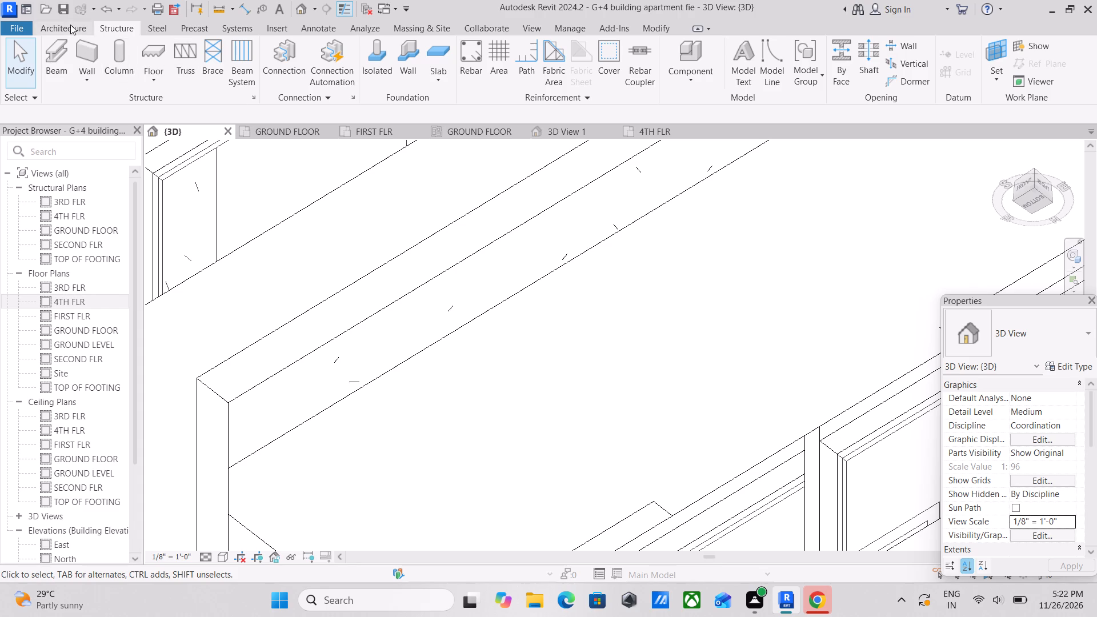
click(183, 70)
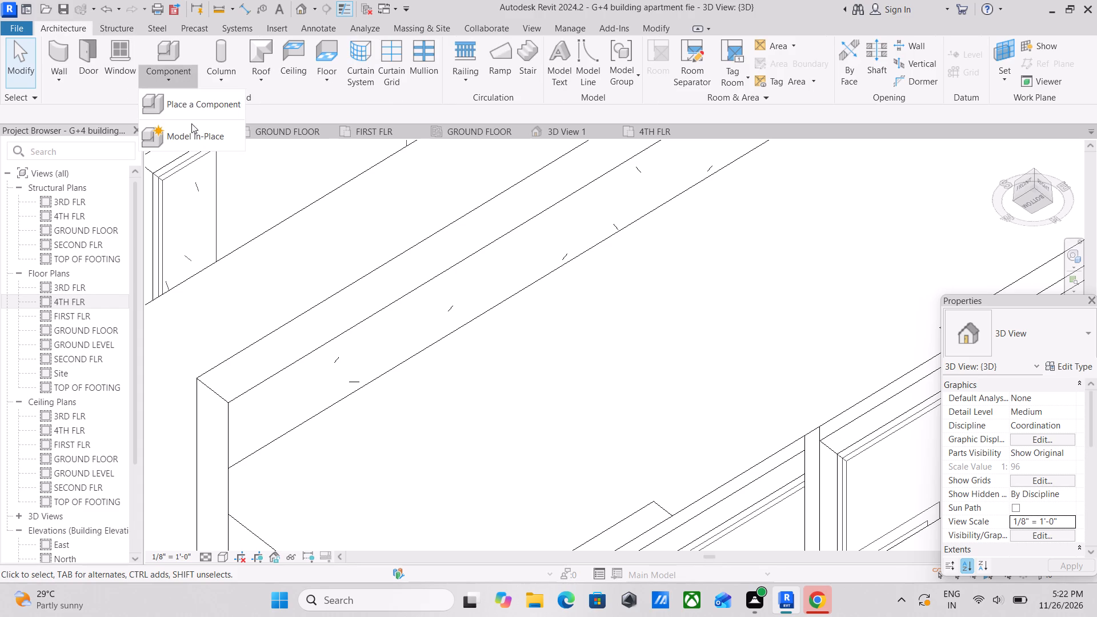
click(193, 134)
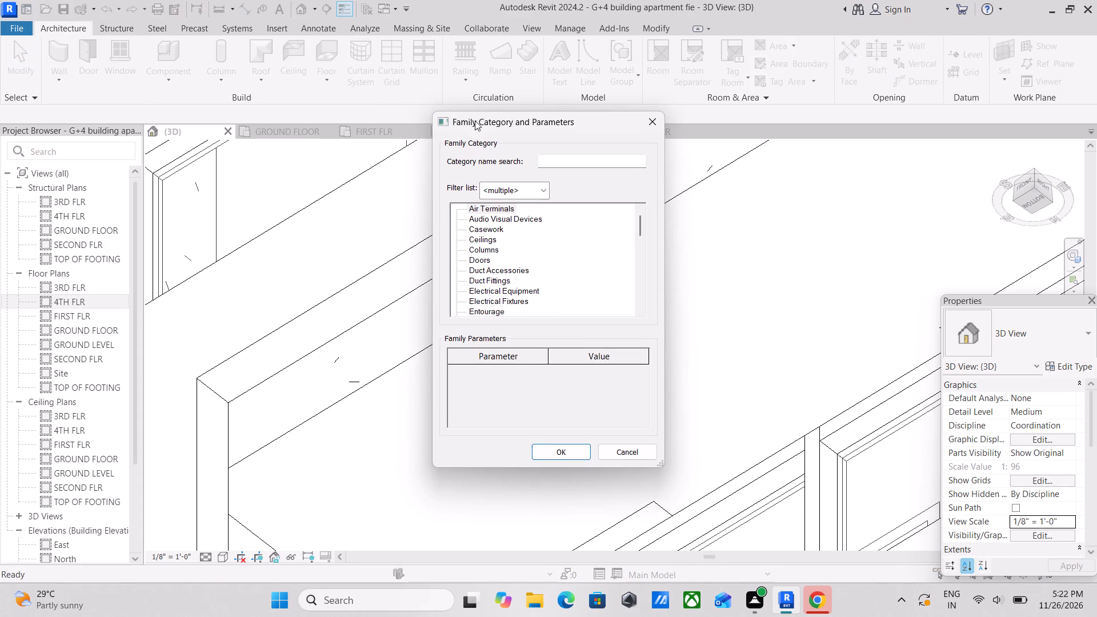
scroll(528, 269, down, 11)
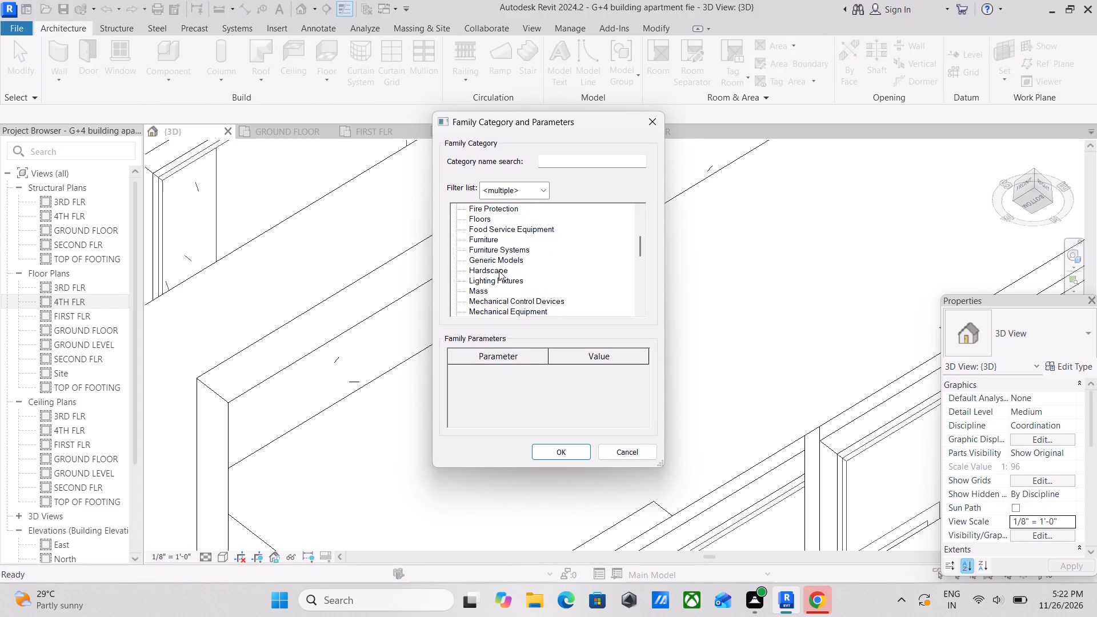
click(493, 257)
click(562, 453)
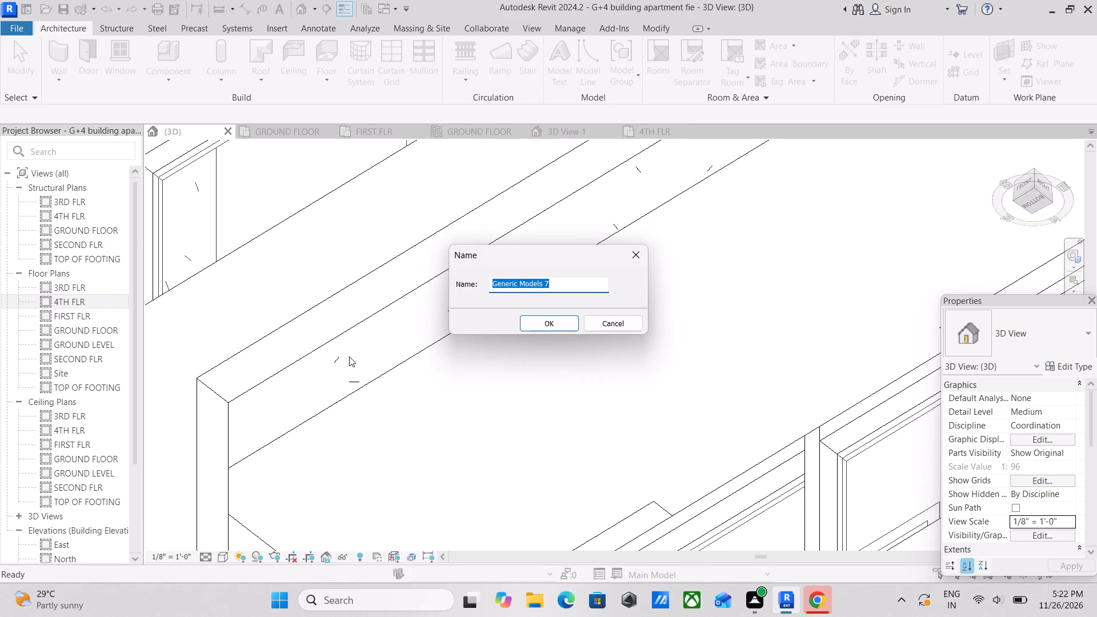
scroll(349, 356, up, 1)
click(553, 320)
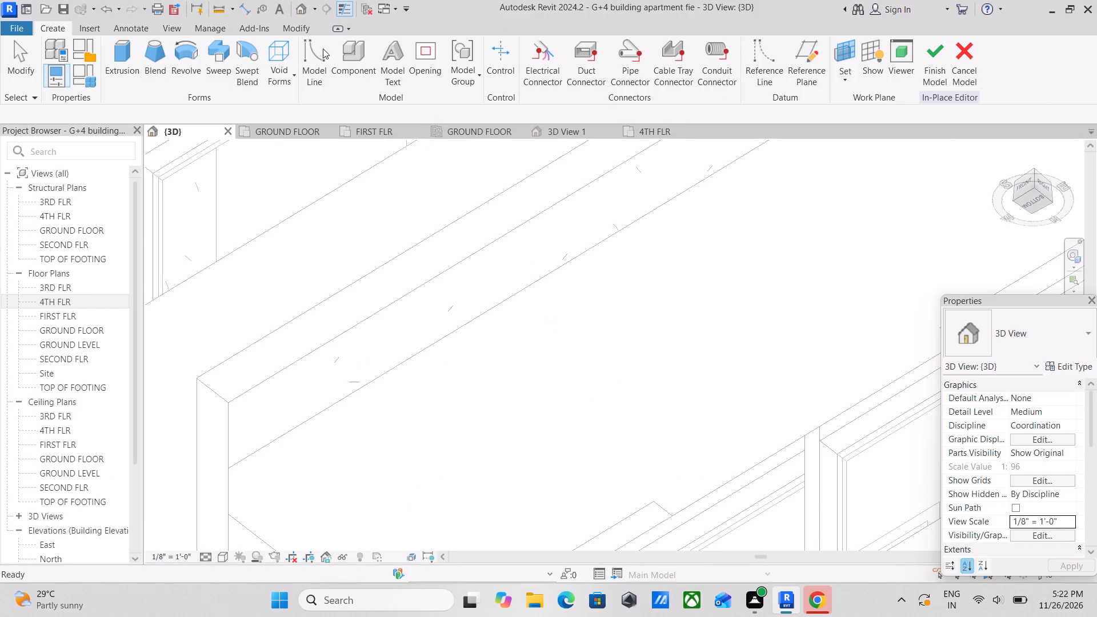
Set the work plane to the underside of the front 9" x 18" concrete beam above the balcony below the top floor.
click(848, 78)
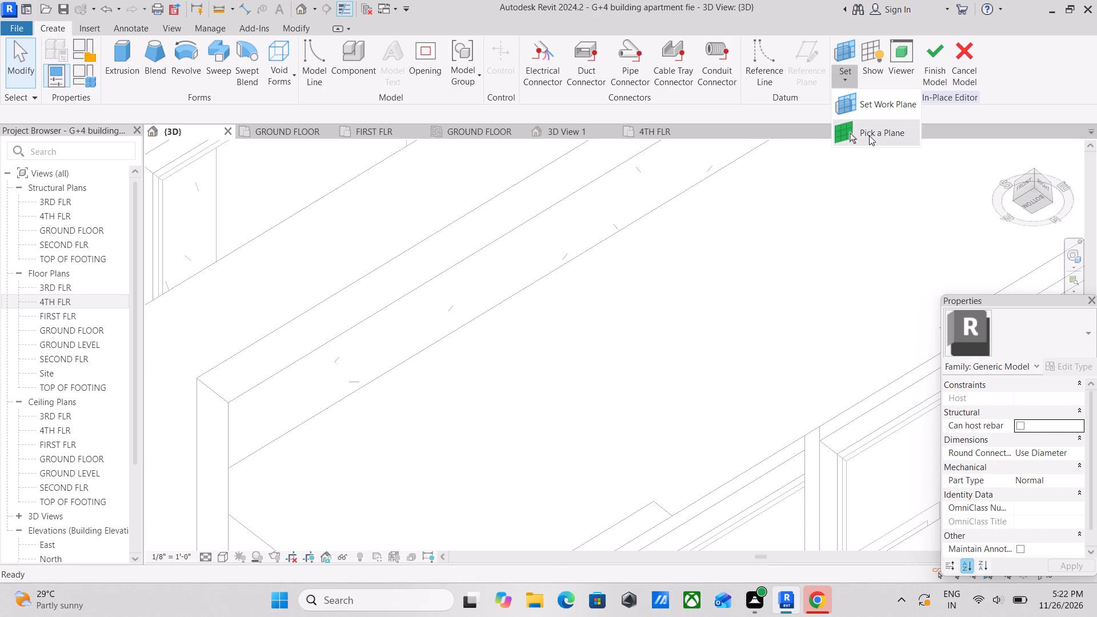
click(869, 136)
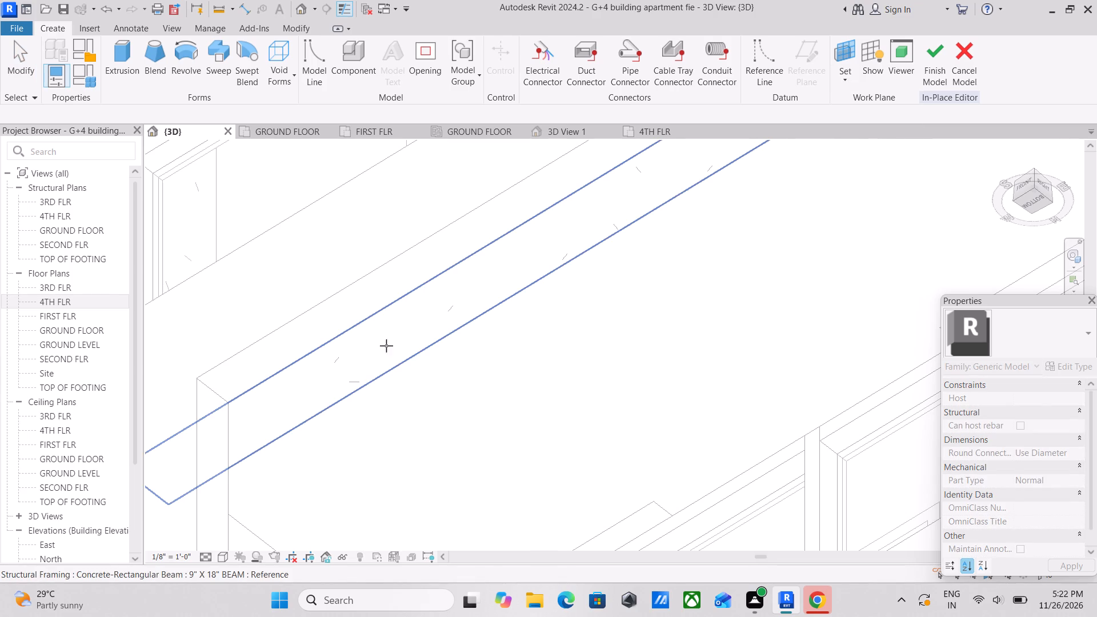
scroll(386, 346, down, 1)
middle_drag(387, 346, 509, 303)
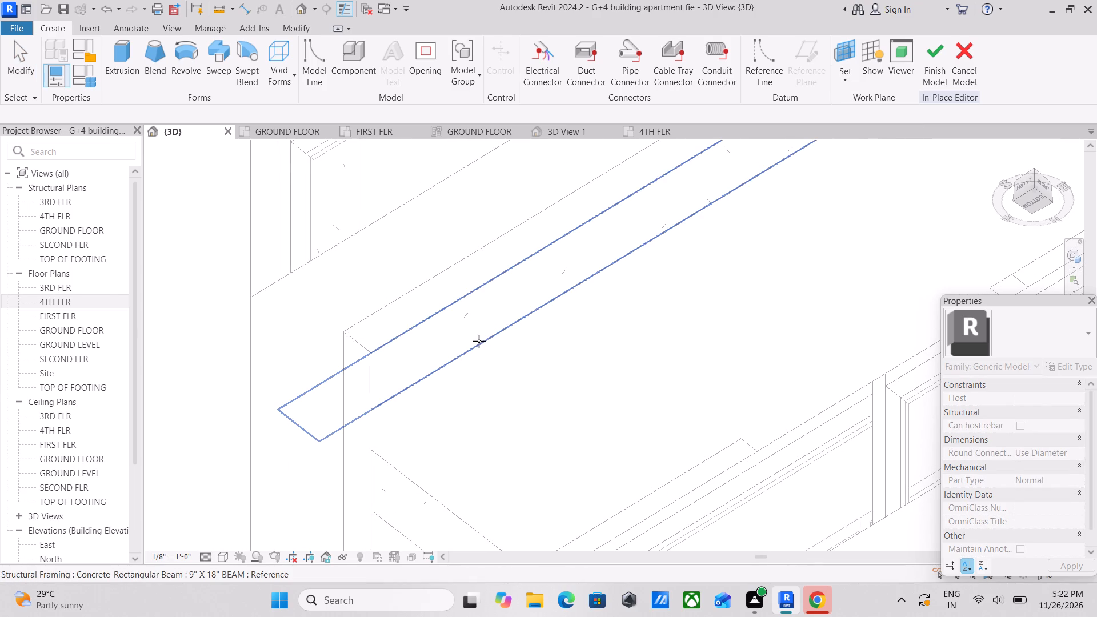
click(479, 341)
Start an extrusion and sketch a rectangle about 3" by 9" across the beam's underside, near its corner with the side column.
click(129, 58)
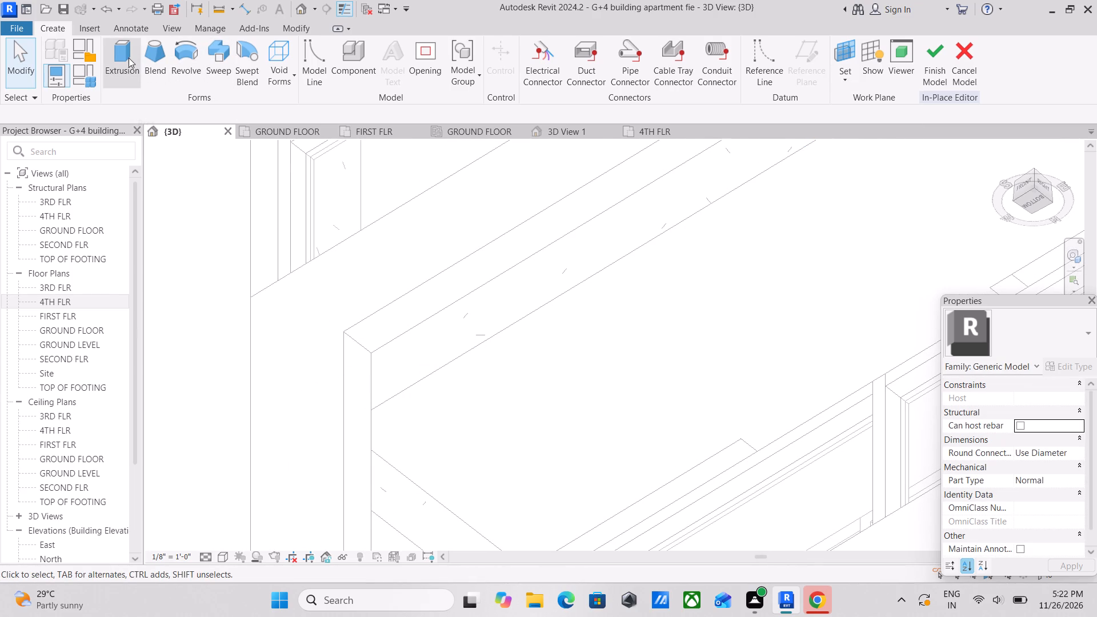
scroll(389, 351, up, 1)
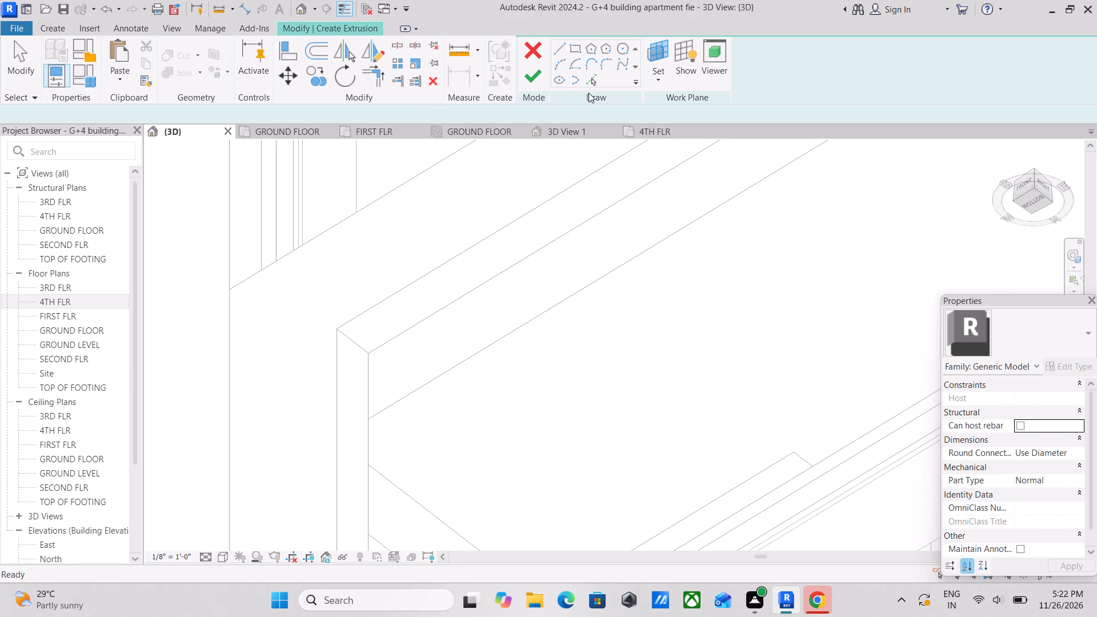
click(575, 41)
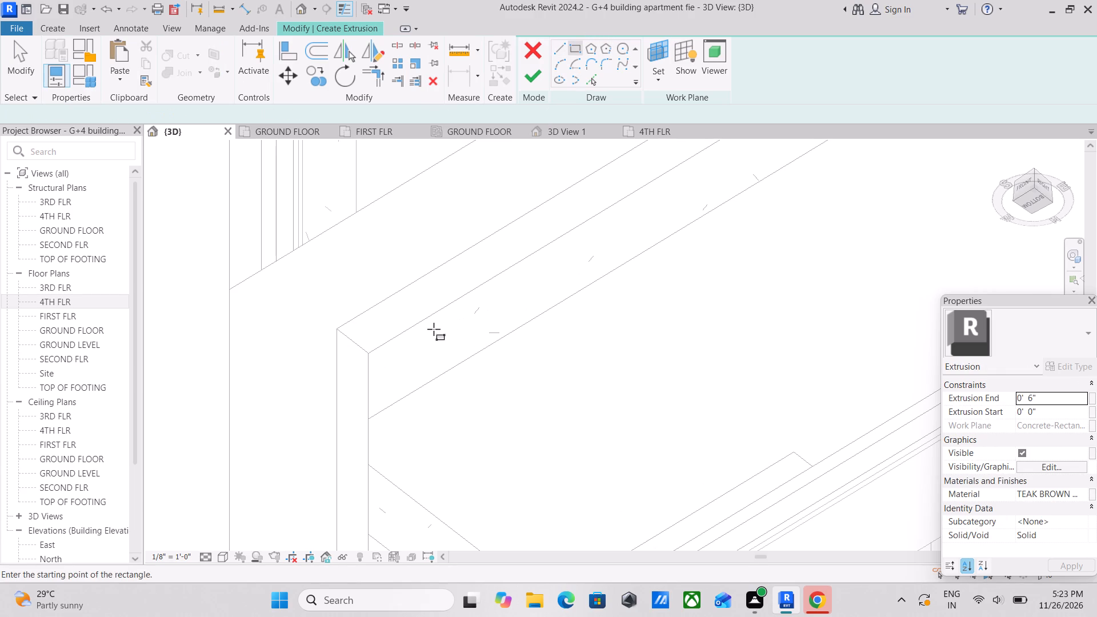
scroll(427, 334, up, 3)
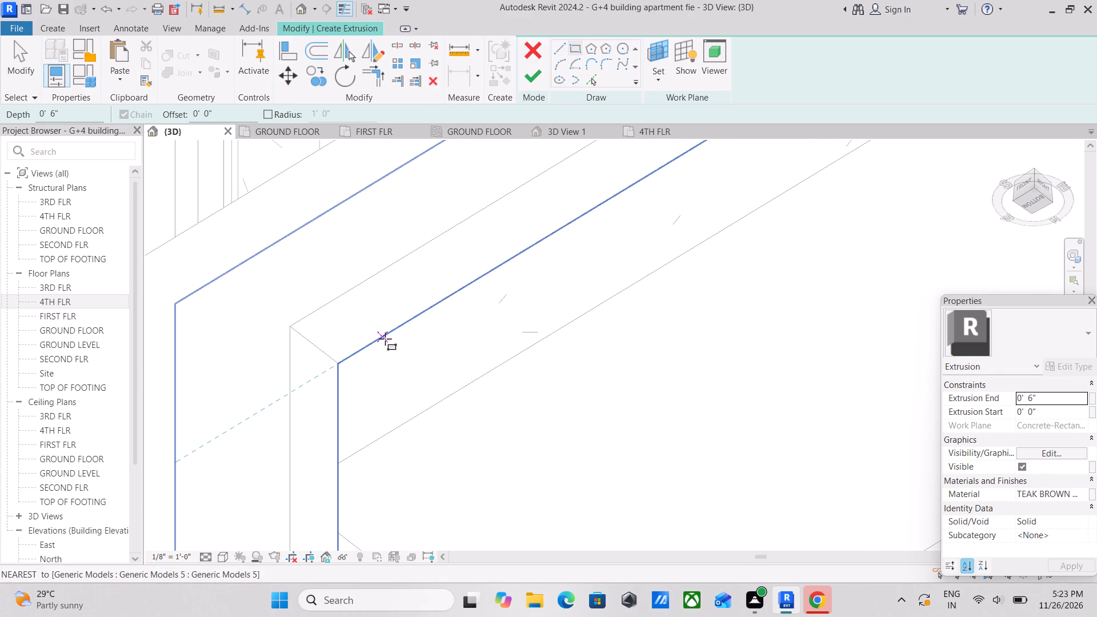
click(385, 339)
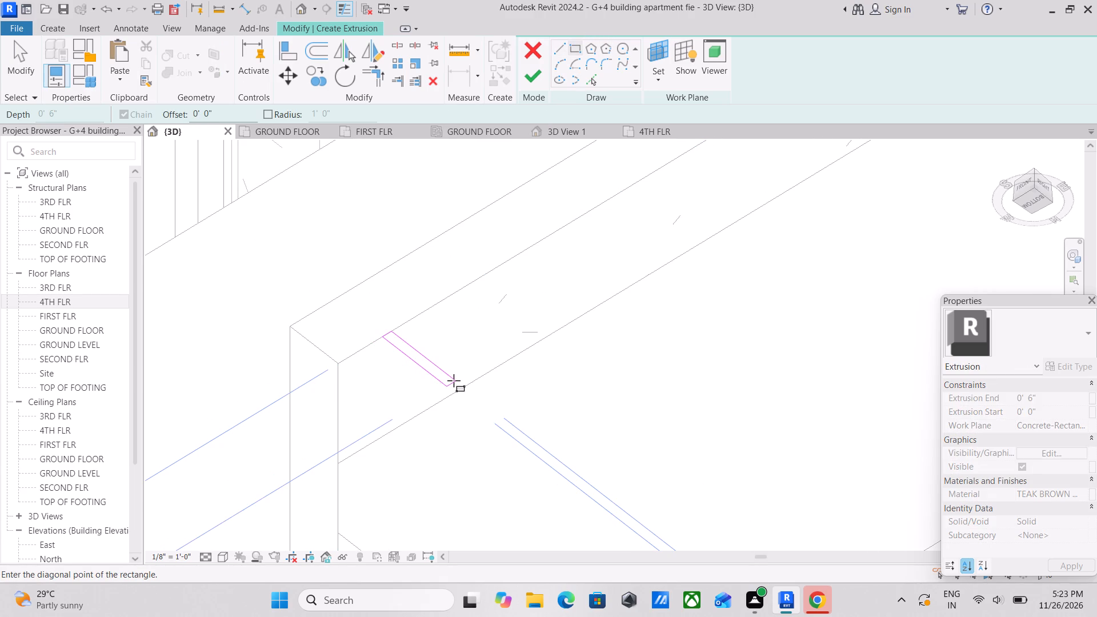
scroll(455, 380, up, 3)
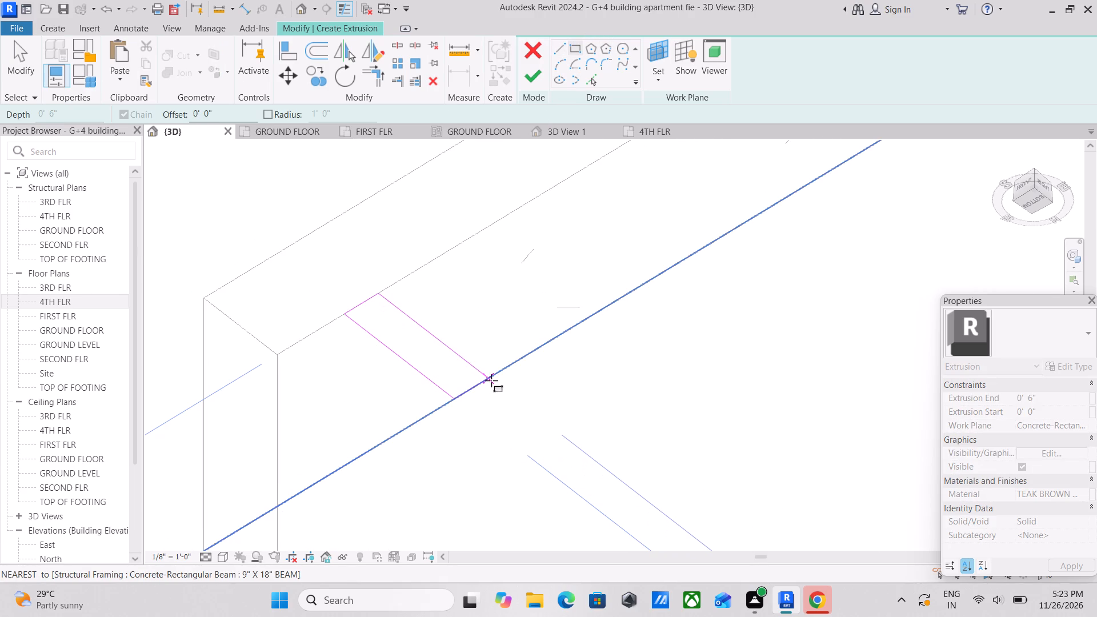
click(499, 375)
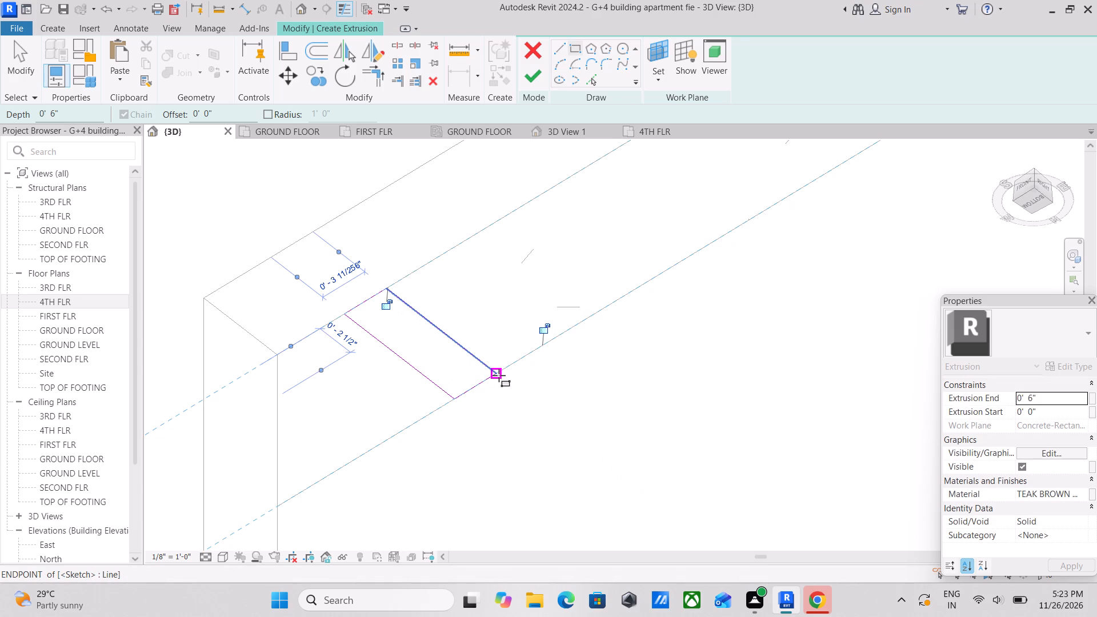
key(Escape)
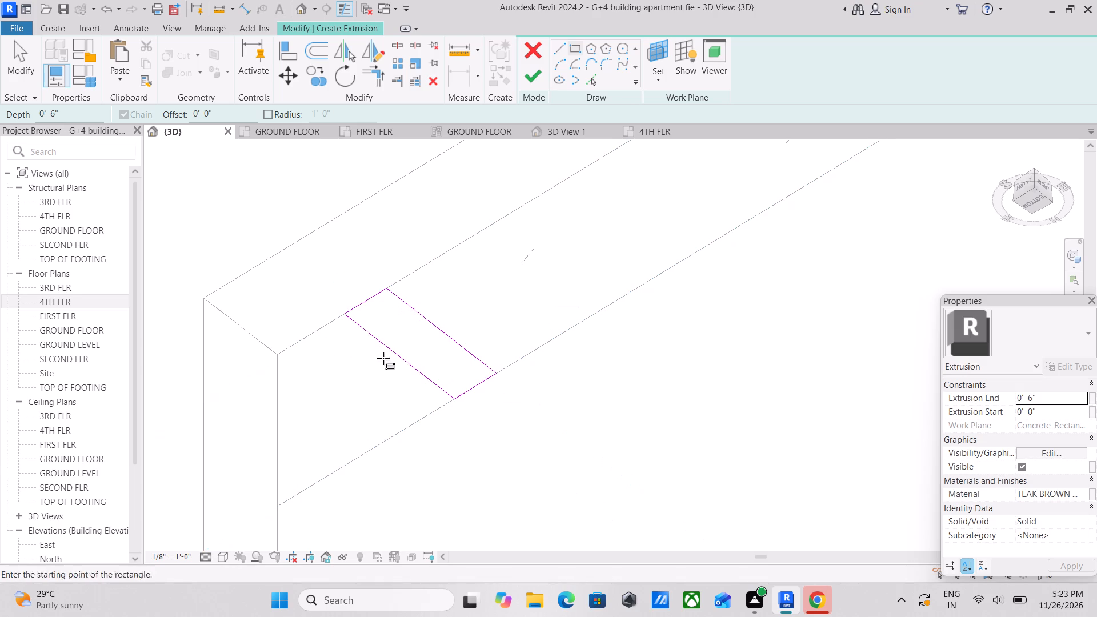
key(Escape)
key(Escape)
Set the slat rectangle's width to 2".
click(387, 347)
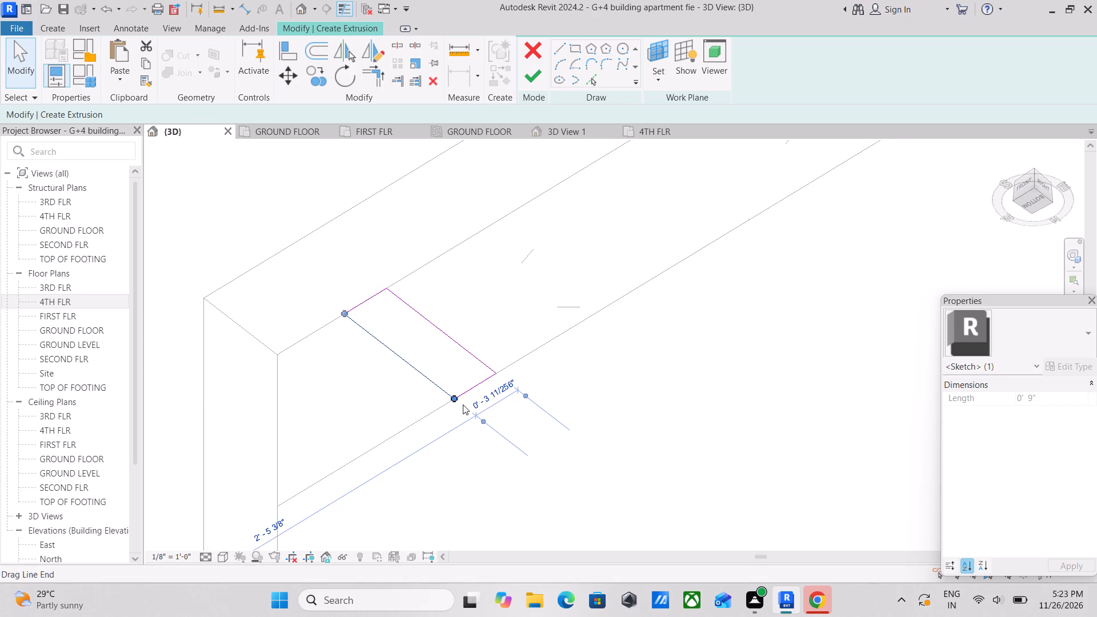
click(495, 402)
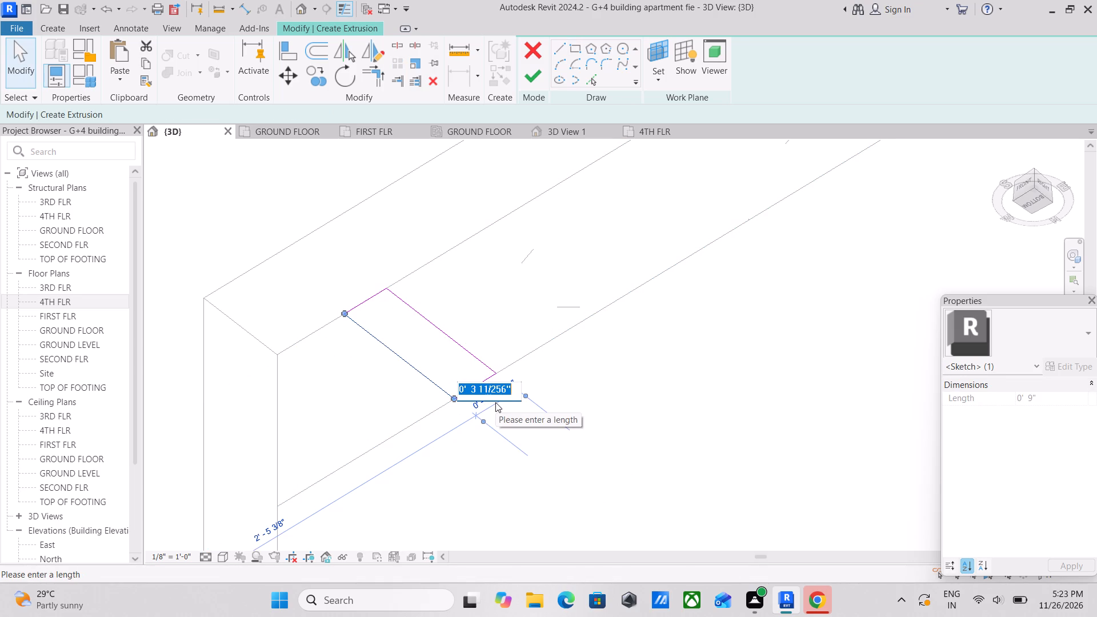
key(2)
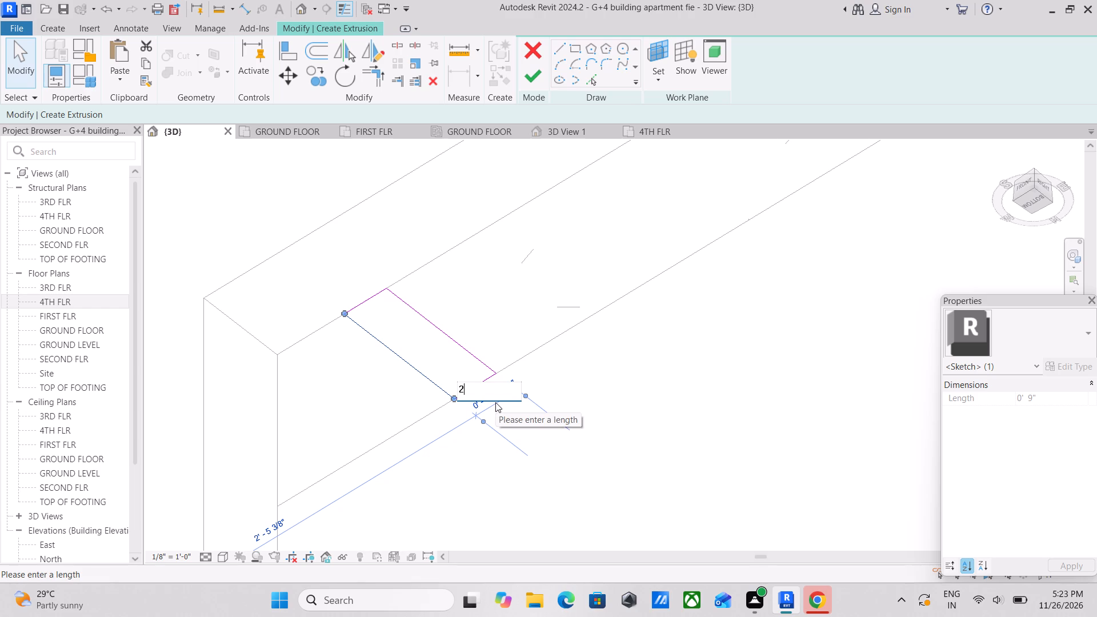
key(shift+quotedbl)
key(Return)
key(Escape)
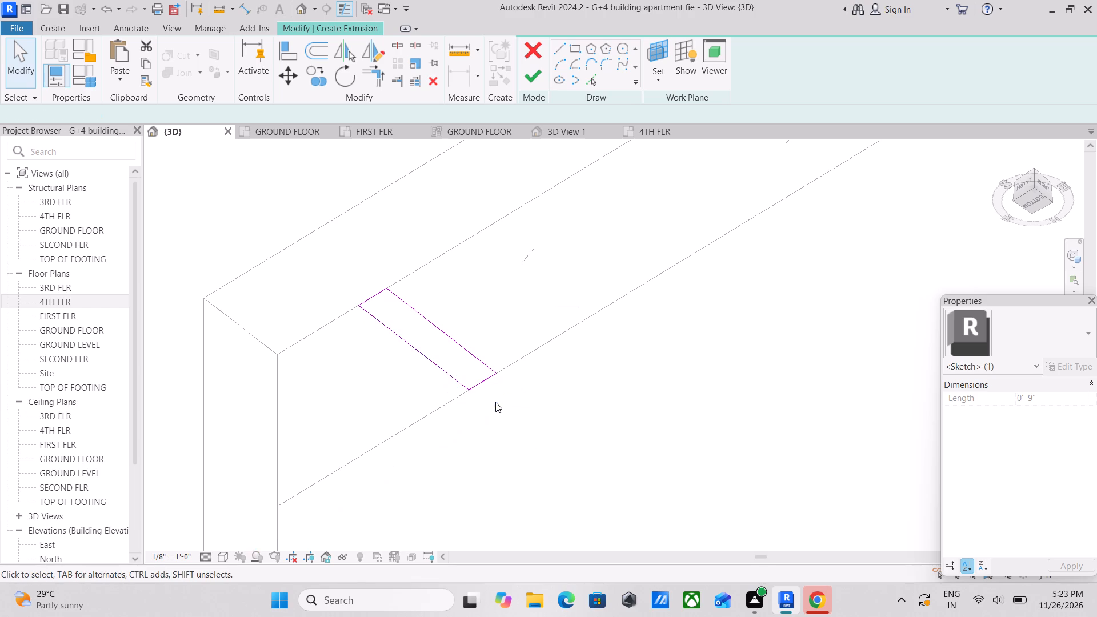
Copy the slat rectangle, with multiple copies enabled, 4" along the beam's front bottom edge away from the side column.
scroll(342, 214, up, 4)
drag(317, 293, 626, 518)
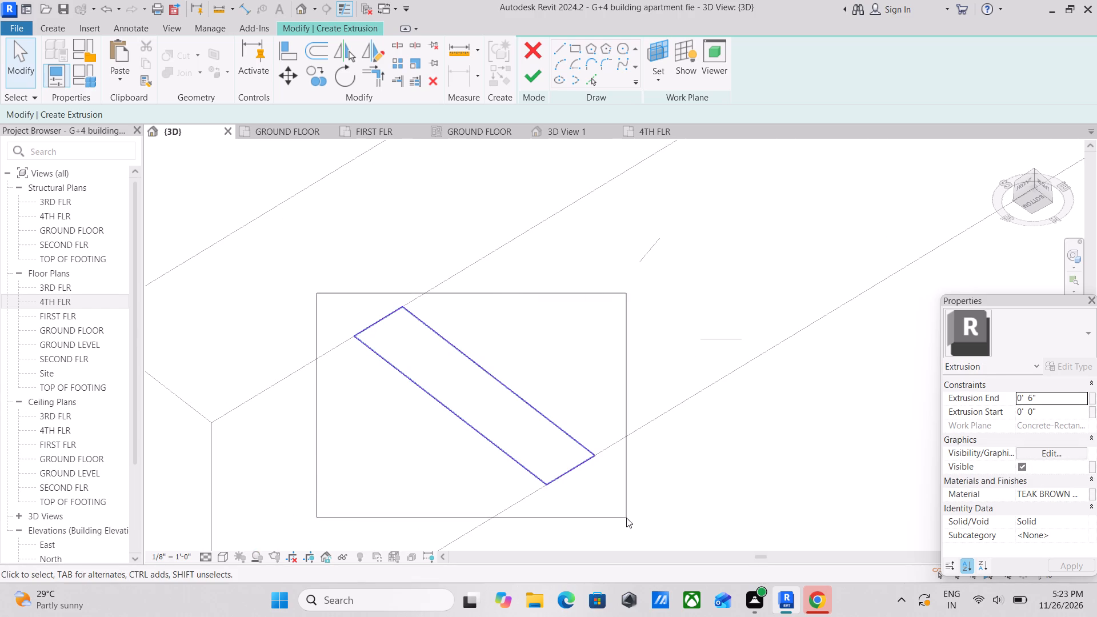
scroll(596, 346, down, 2)
middle_drag(596, 346, 619, 318)
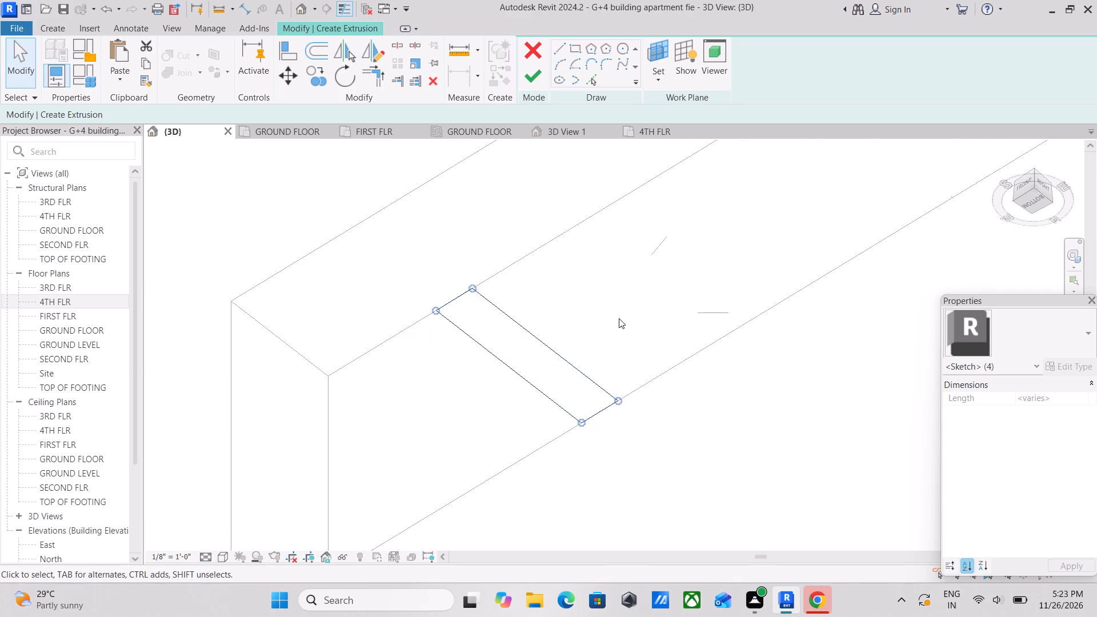
text(CO)
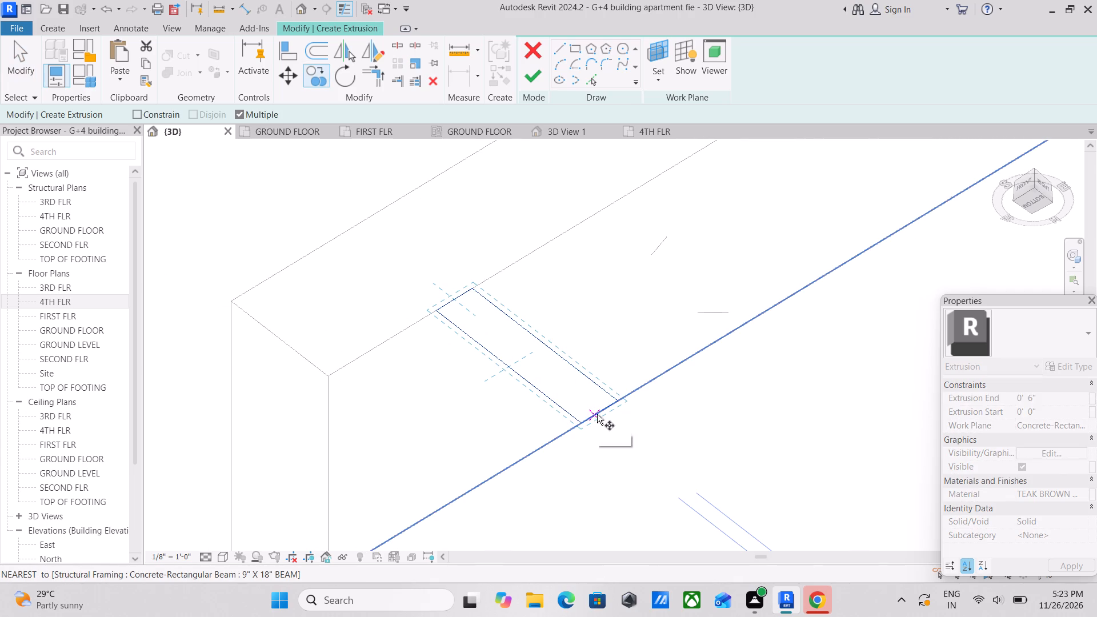
click(600, 410)
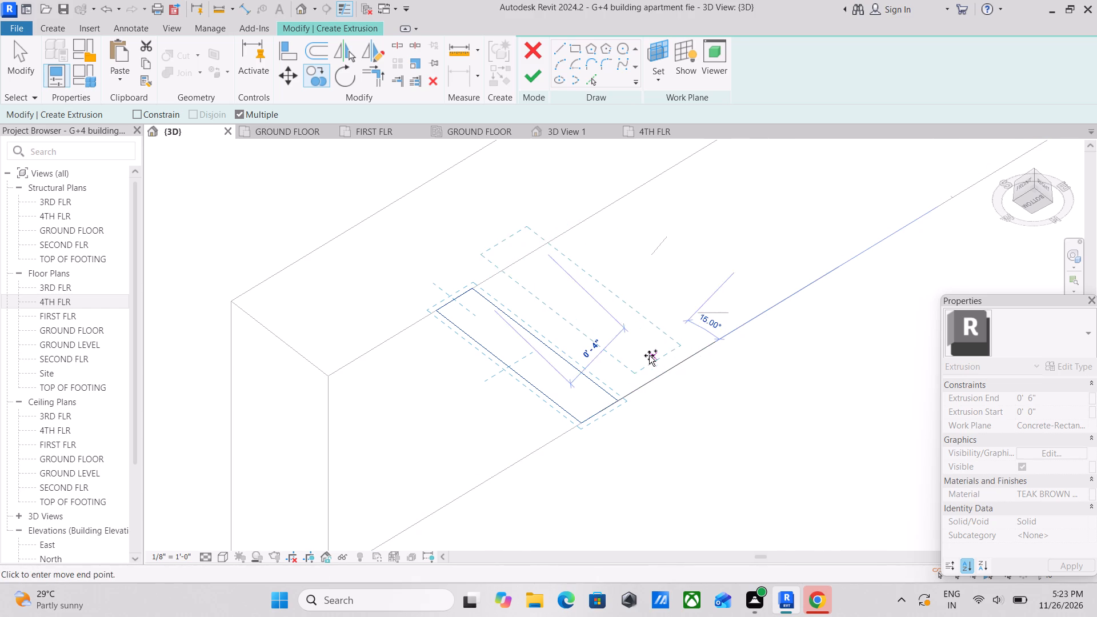
click(675, 367)
Constrain the copying direction and place three more slat rectangles along the beam at about 4" spacing.
middle_drag(675, 367, 587, 406)
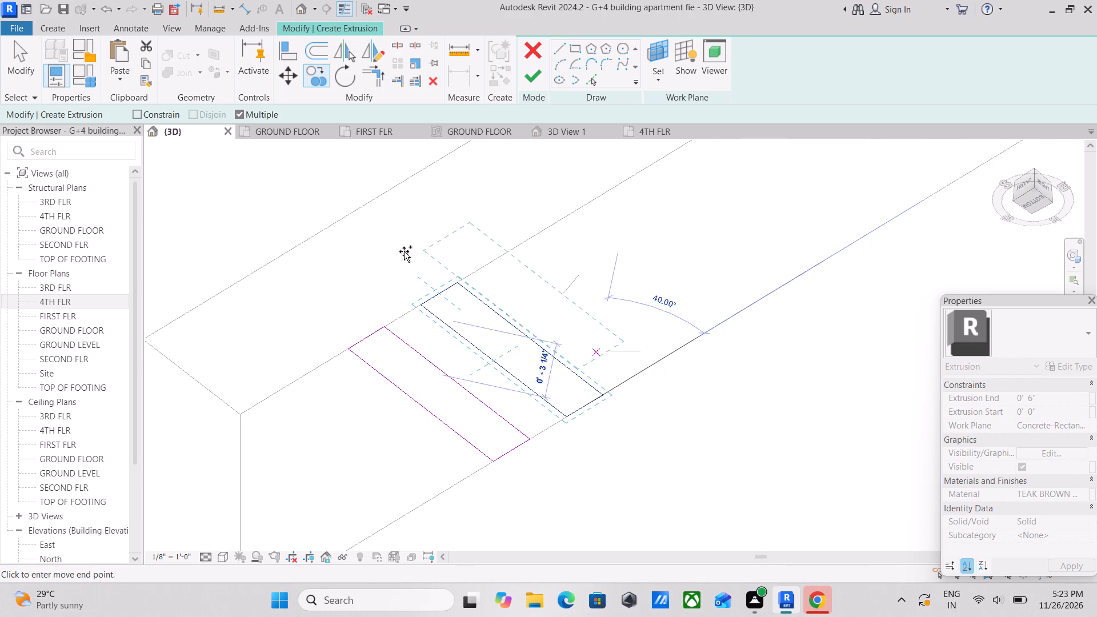
click(140, 113)
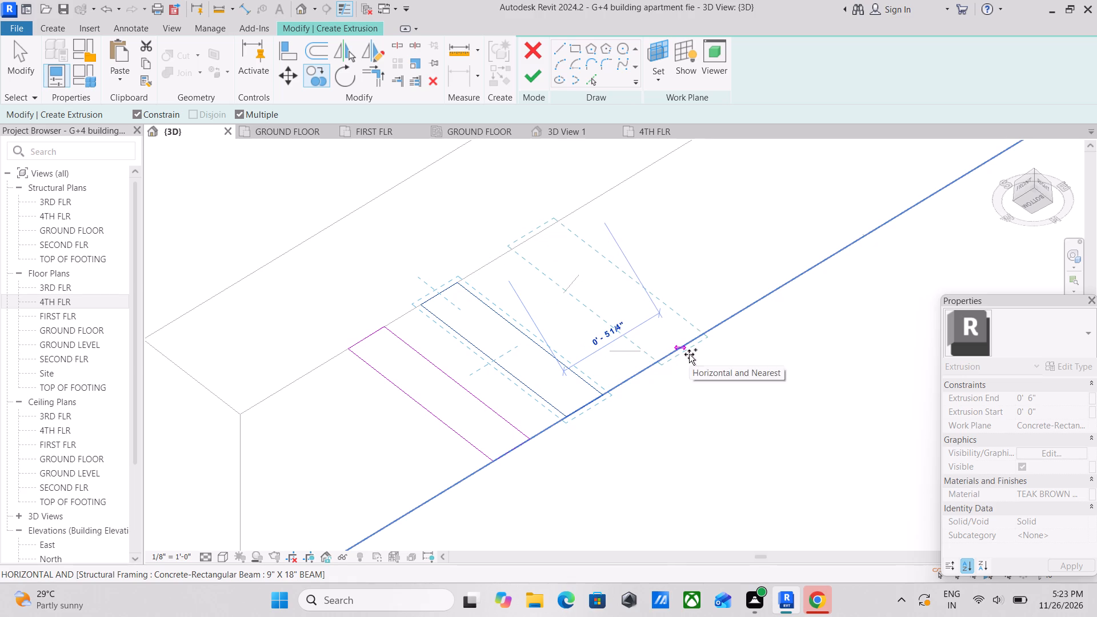
scroll(651, 367, up, 5)
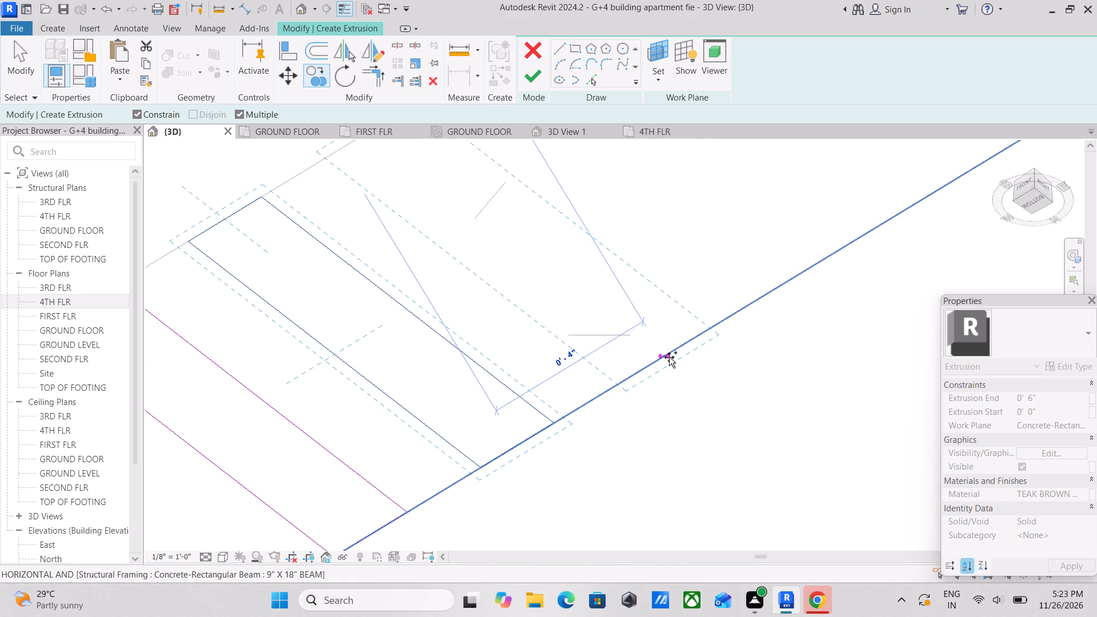
click(671, 356)
scroll(671, 356, down, 4)
middle_drag(671, 356, 624, 428)
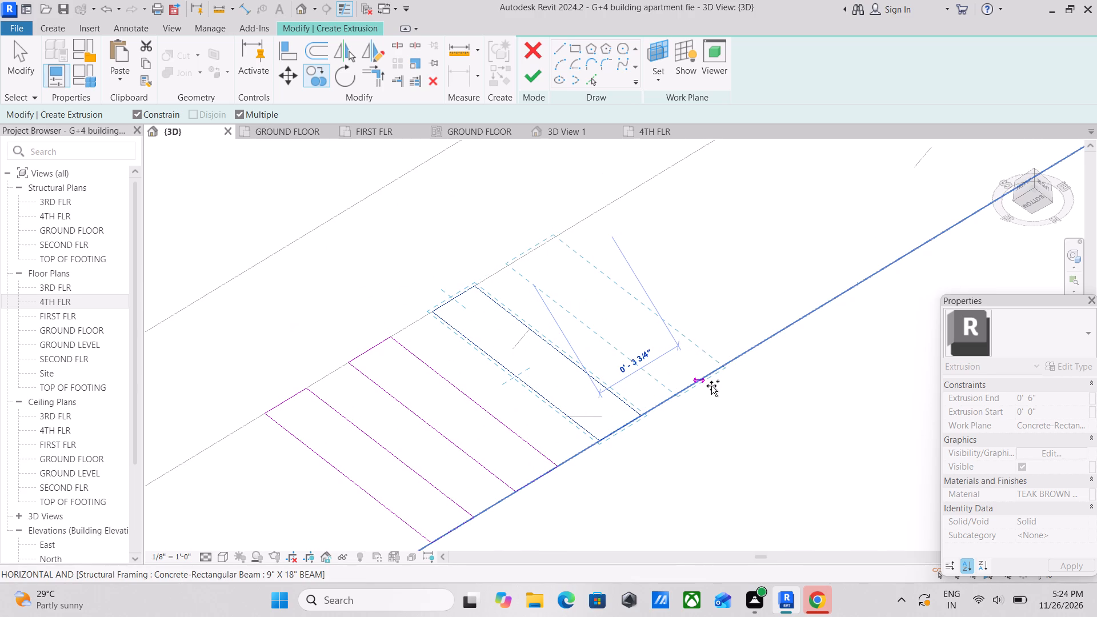
click(712, 385)
scroll(712, 385, down, 8)
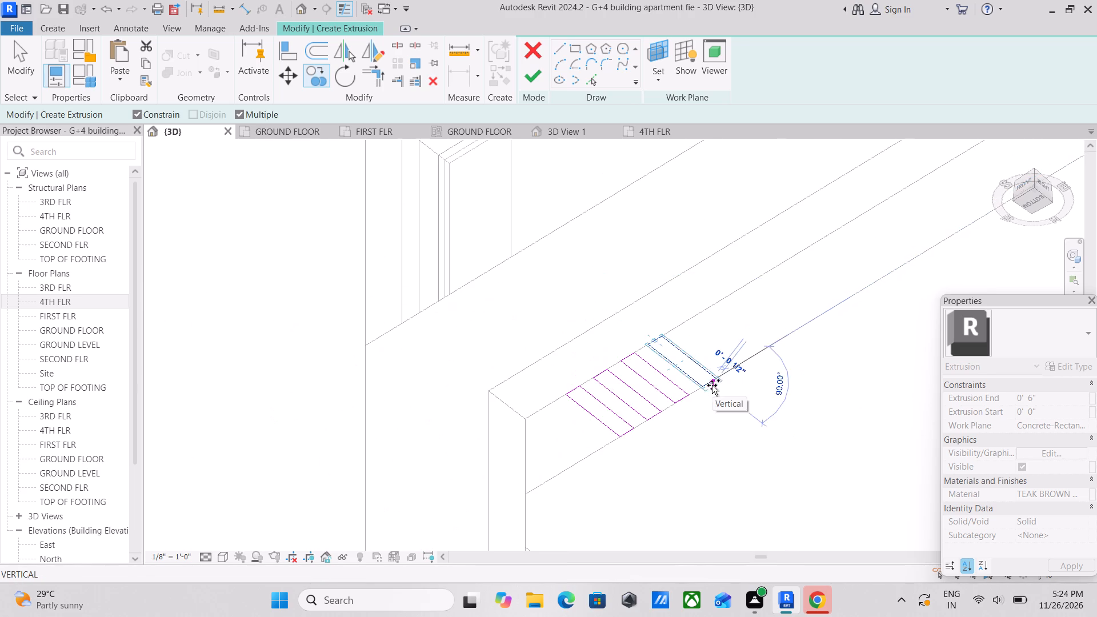
middle_drag(712, 385, 630, 407)
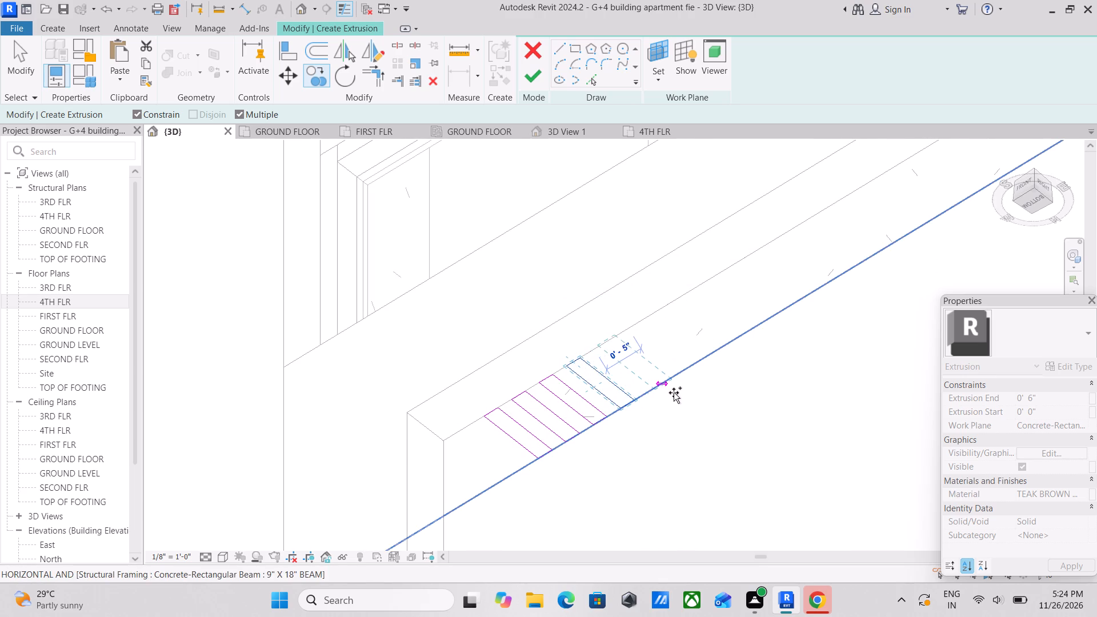
scroll(674, 392, up, 4)
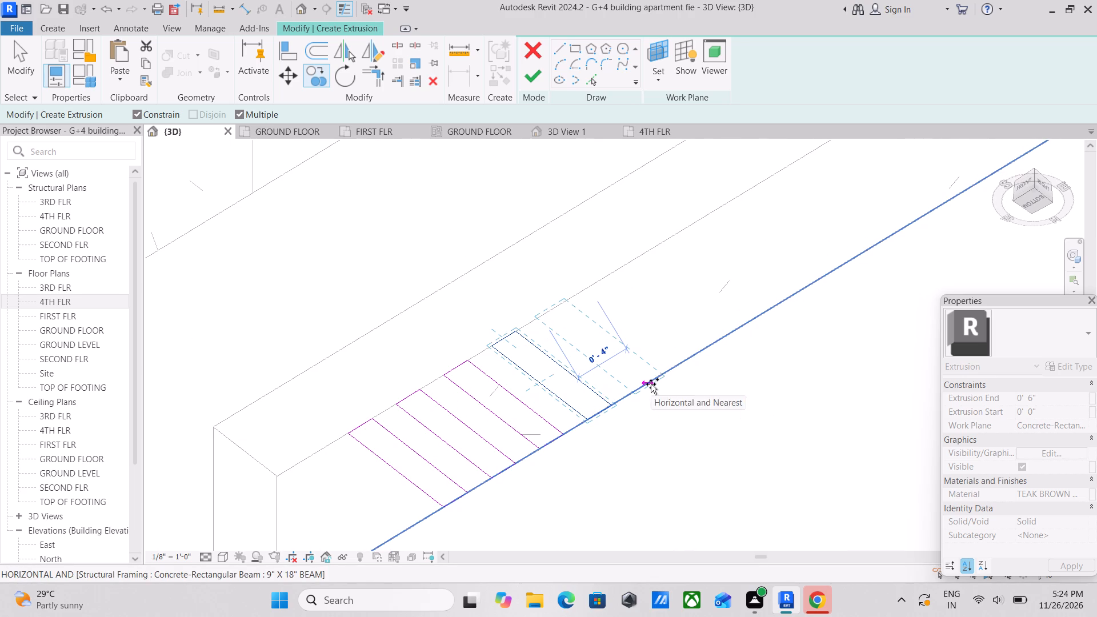
click(651, 384)
Add the last three slat rectangle copies along the beam's underside at about 4" spacing to complete eight profiles.
scroll(651, 384, down, 1)
middle_drag(651, 384, 635, 434)
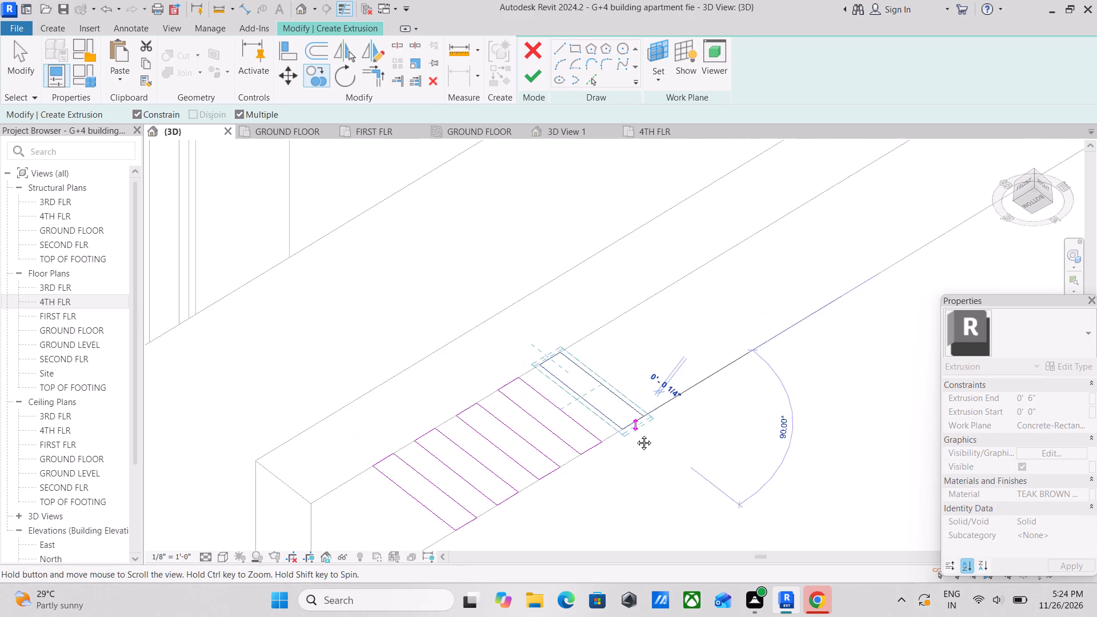
middle_drag(635, 434, 635, 435)
scroll(635, 435, up, 7)
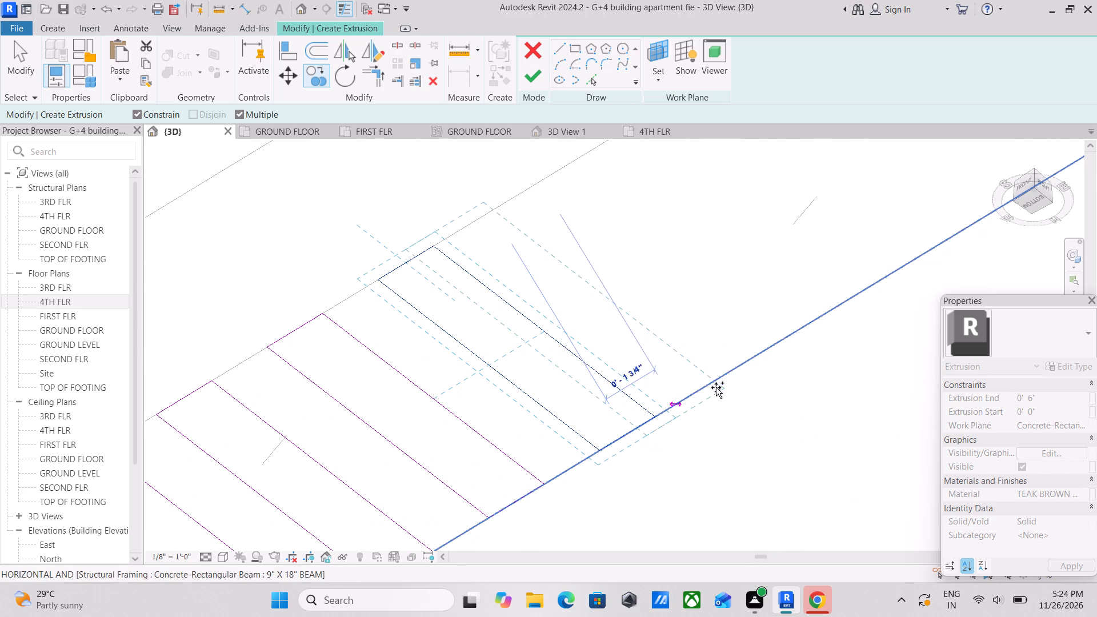
middle_drag(733, 373, 661, 485)
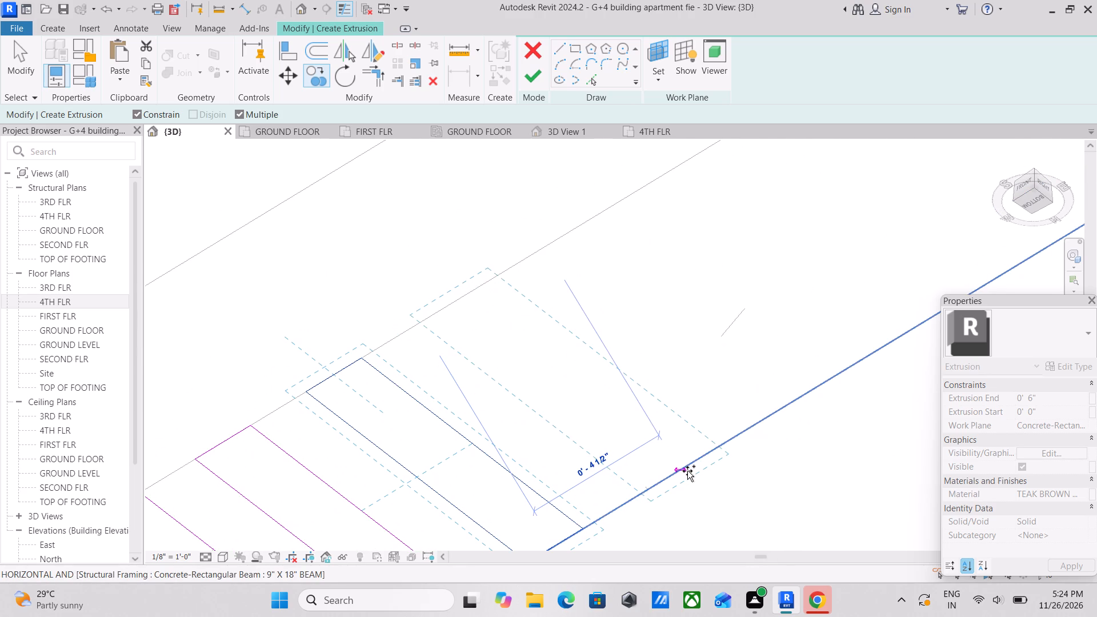
click(667, 481)
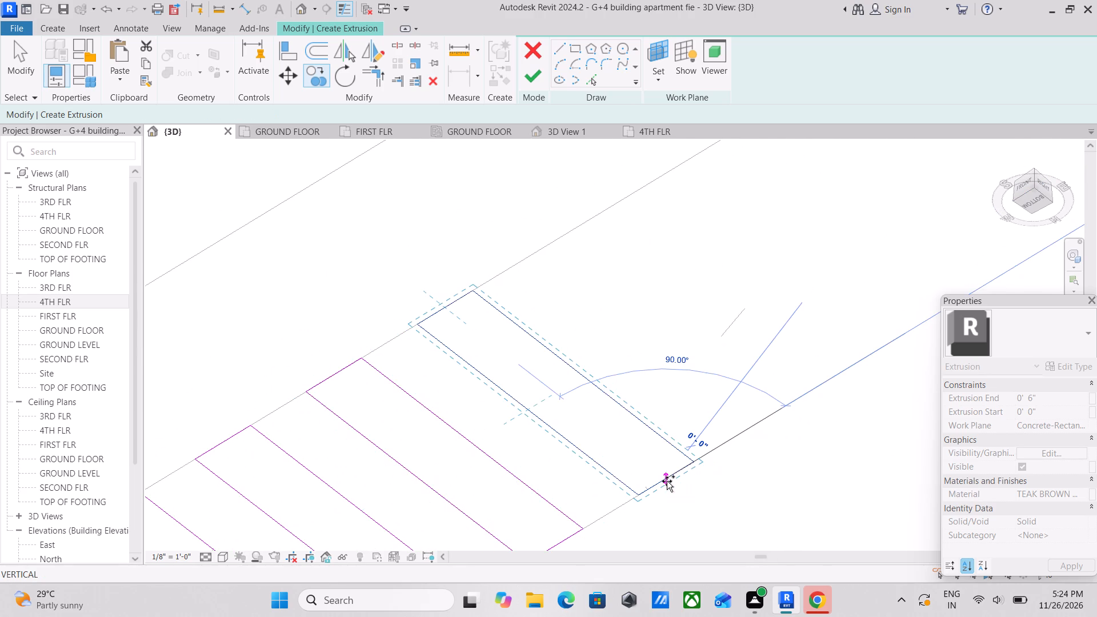
scroll(667, 481, down, 4)
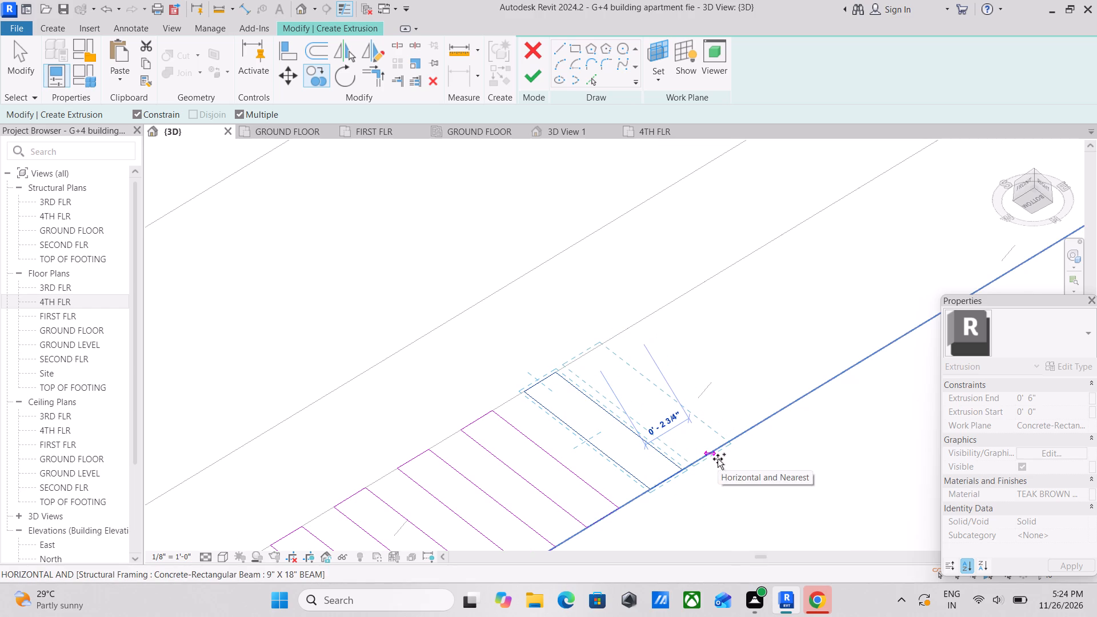
click(738, 447)
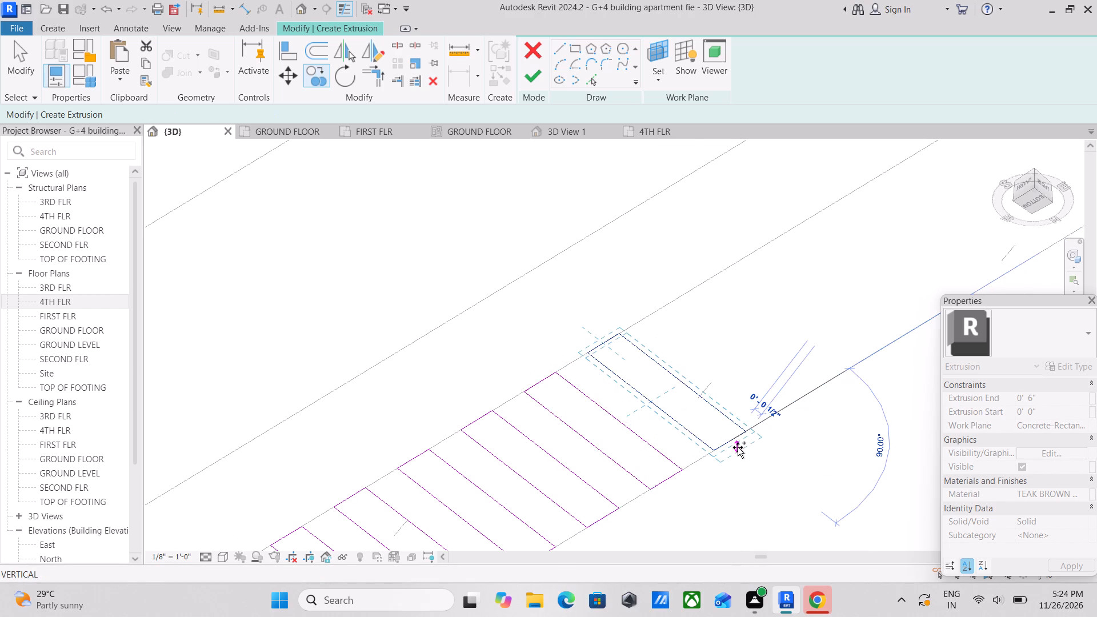
scroll(738, 447, down, 4)
middle_drag(738, 447, 792, 335)
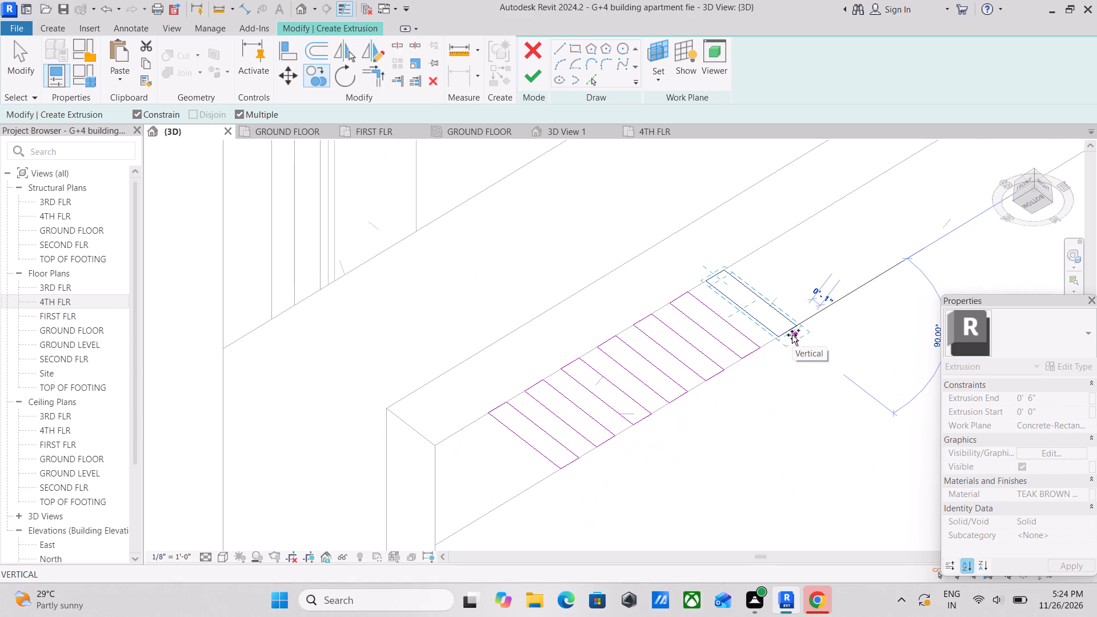
click(827, 310)
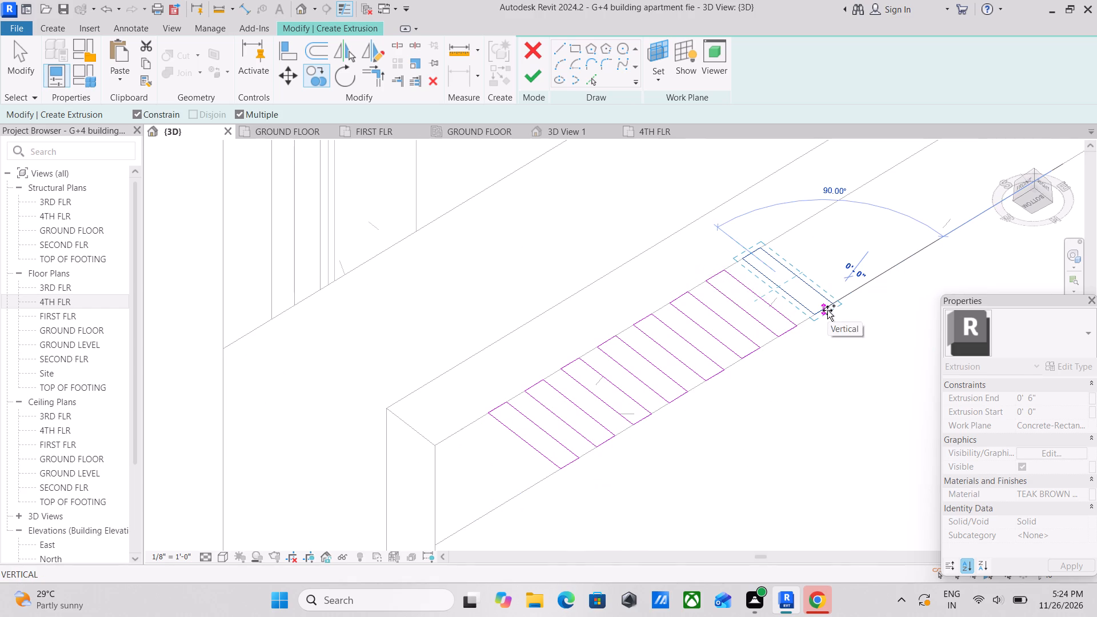
key(Escape)
key(Escape)
Finish the sketch to extrude the eight slat profiles with a 6" depth in the teak brown material.
scroll(582, 404, up, 2)
scroll(513, 407, up, 1)
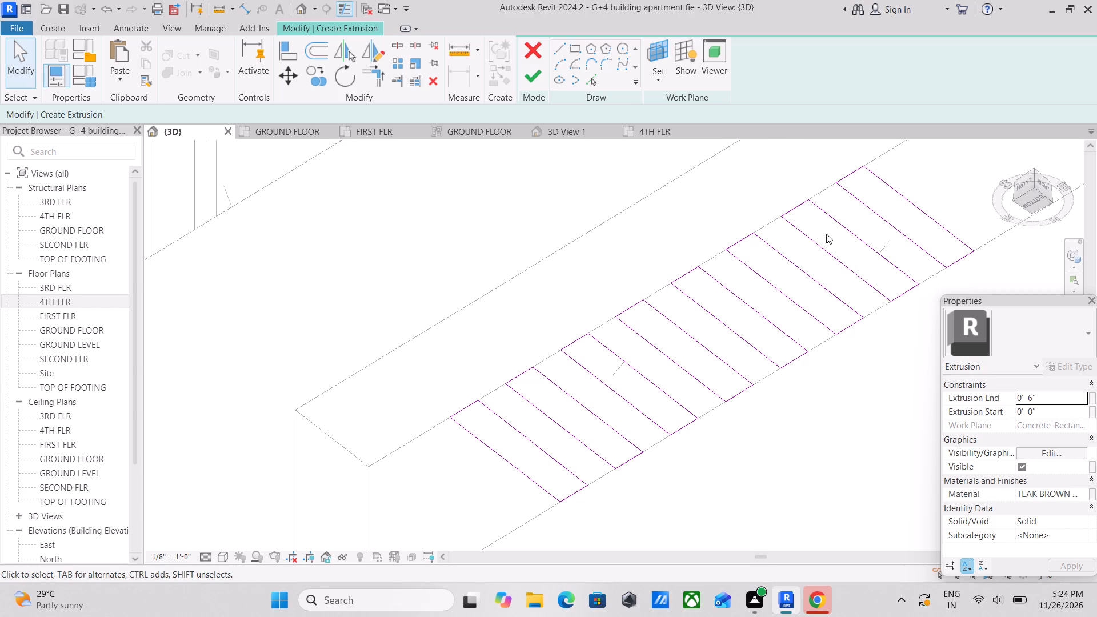
scroll(854, 209, down, 3)
scroll(829, 326, down, 2)
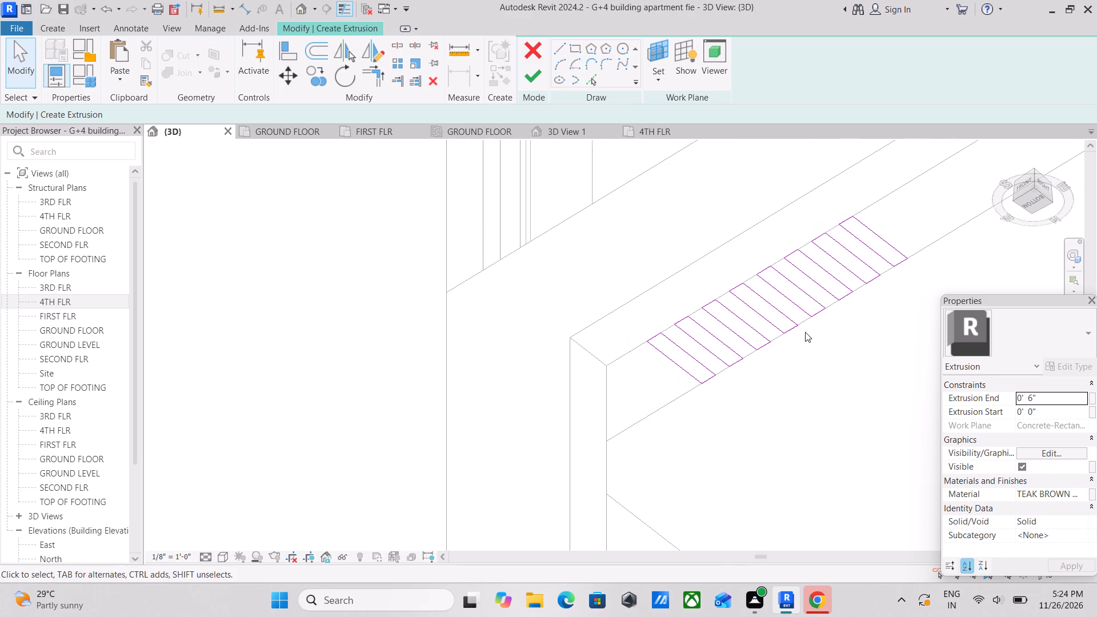
click(540, 75)
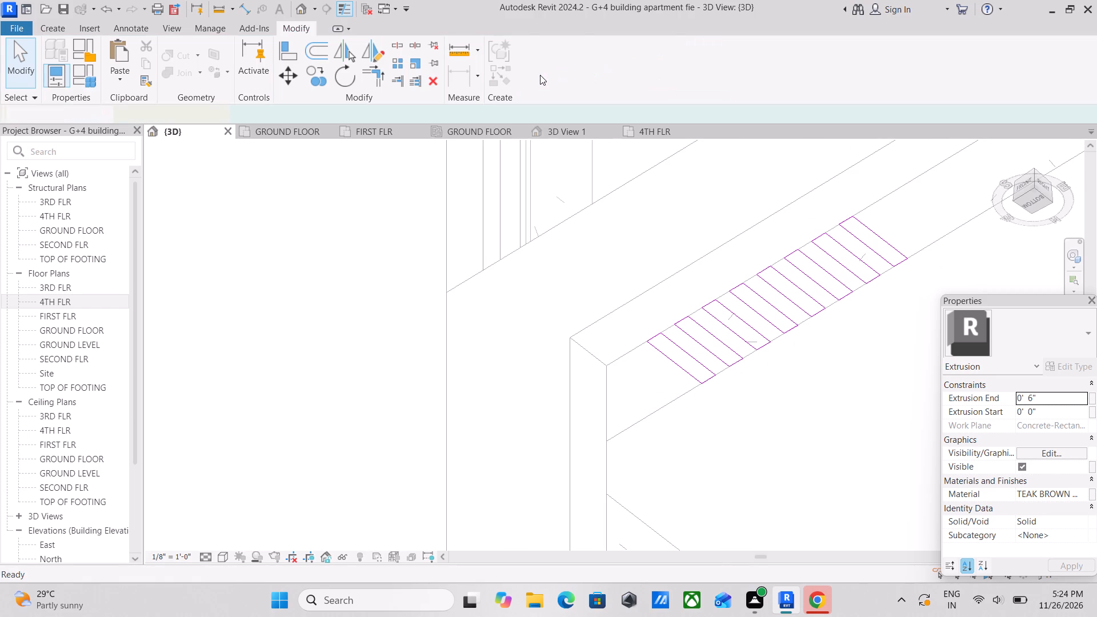
Examine the building from the front corner, checking the slats on the balcony directly below the top floor.
scroll(680, 315, down, 4)
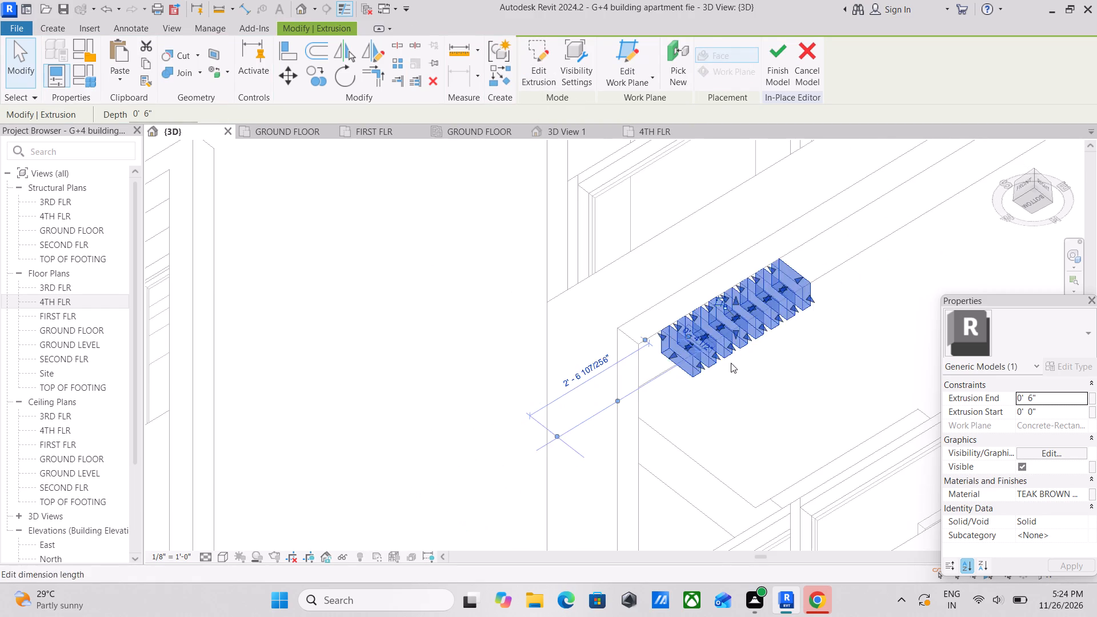
scroll(731, 363, down, 8)
scroll(736, 416, down, 4)
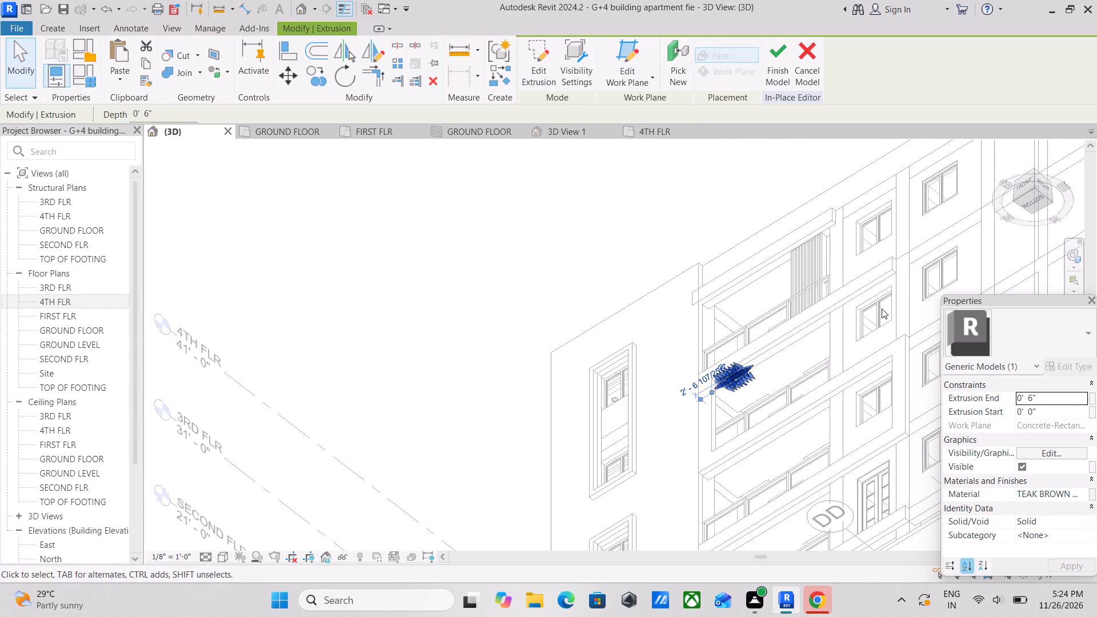
click(1042, 199)
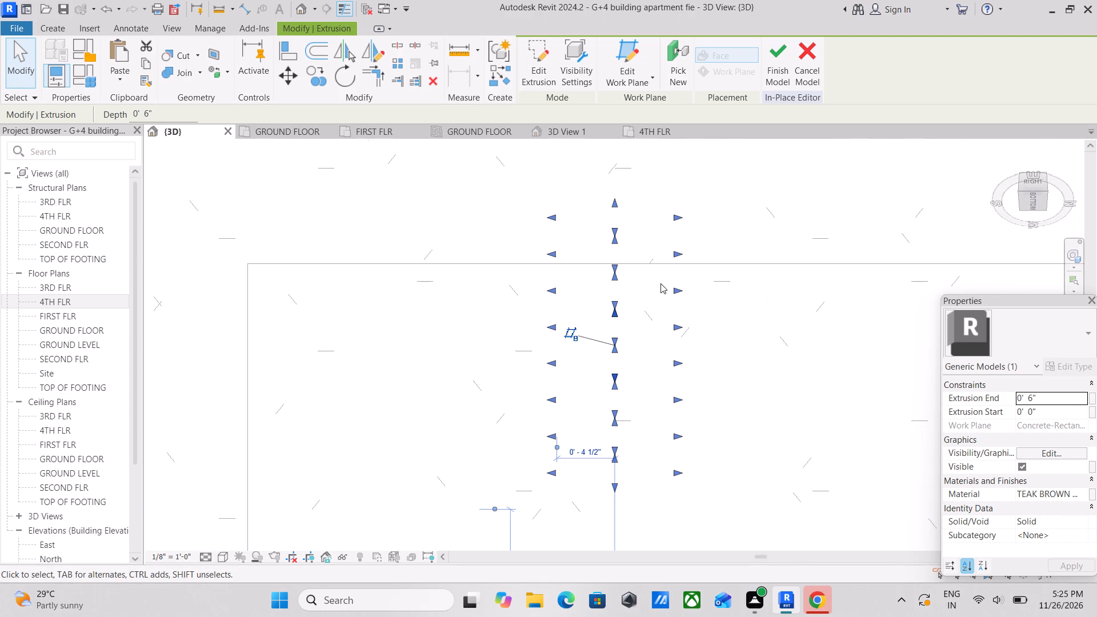
click(1032, 182)
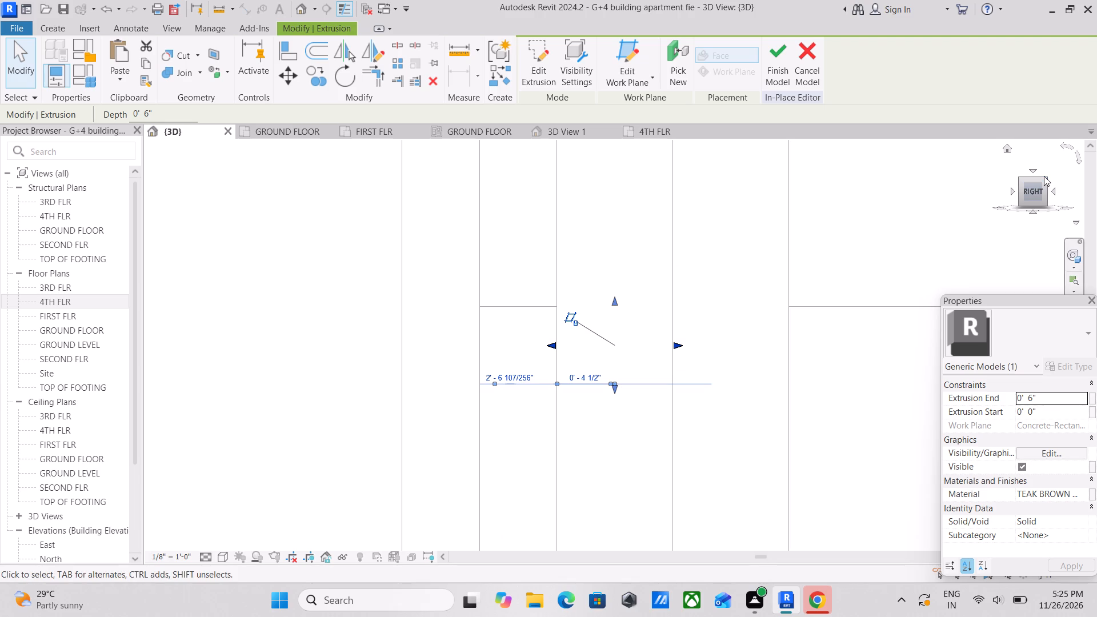
click(1044, 176)
click(1046, 180)
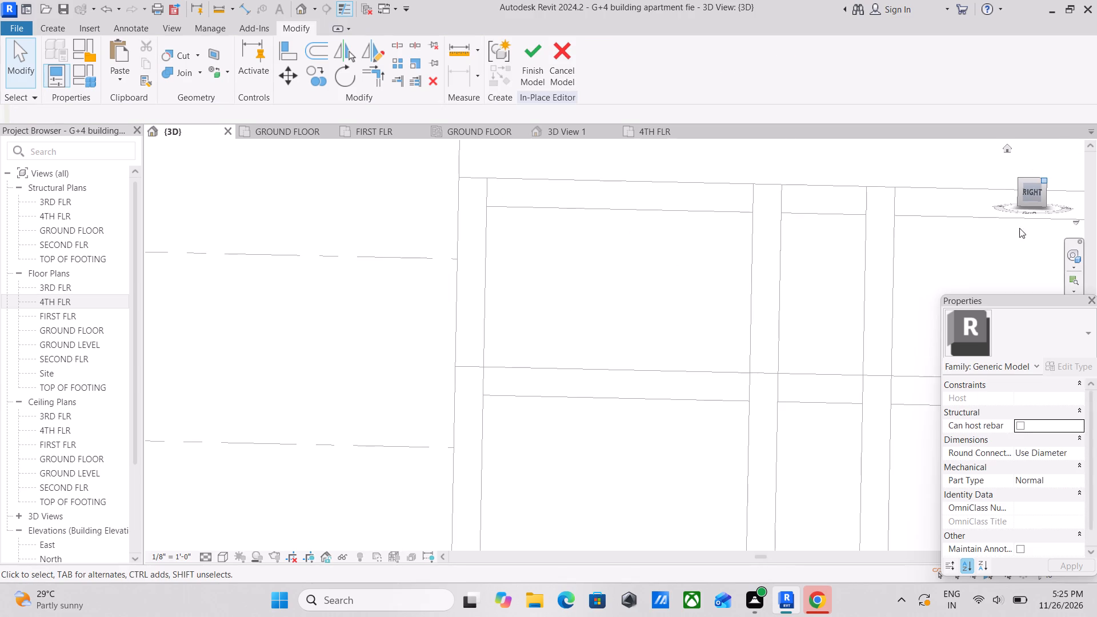
scroll(771, 363, down, 2)
scroll(651, 367, up, 3)
scroll(573, 363, up, 3)
scroll(505, 351, up, 8)
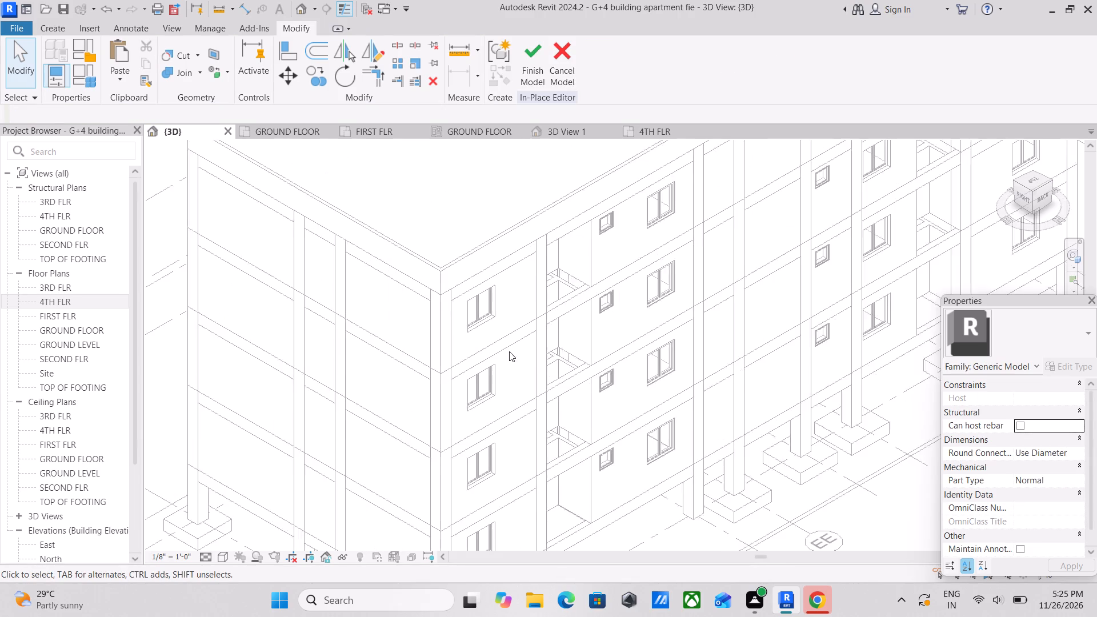
scroll(529, 350, down, 7)
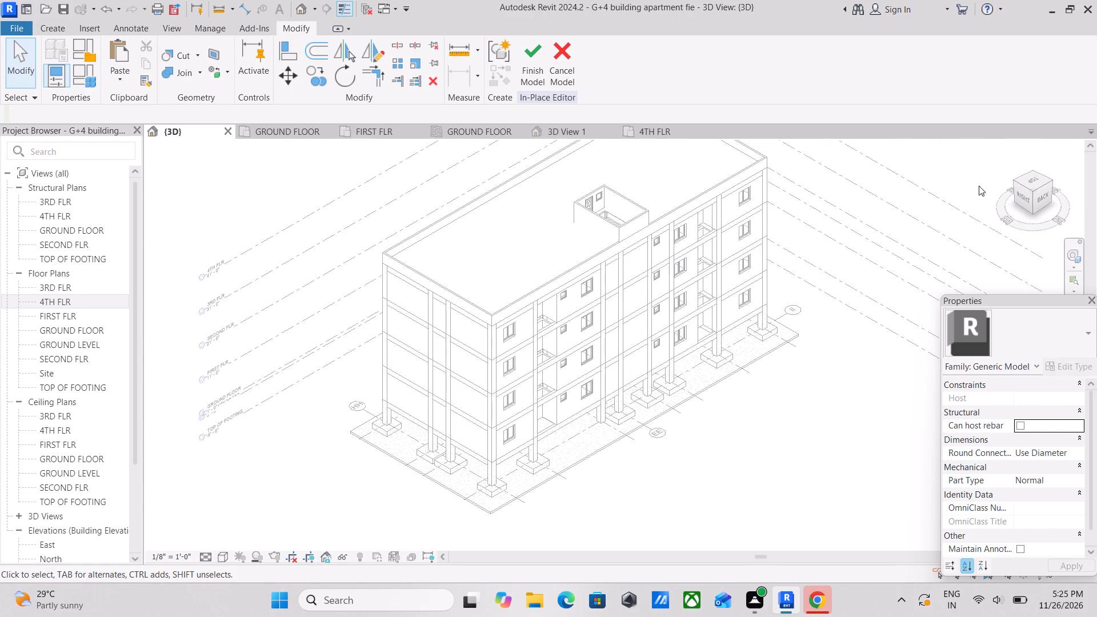
click(1035, 170)
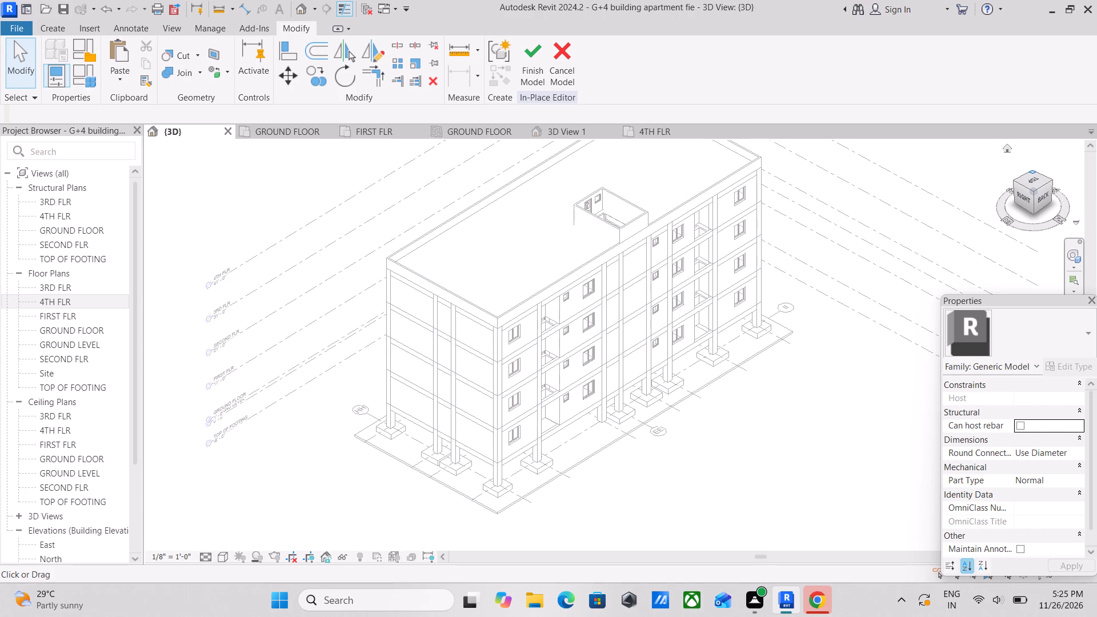
scroll(1018, 213, up, 3)
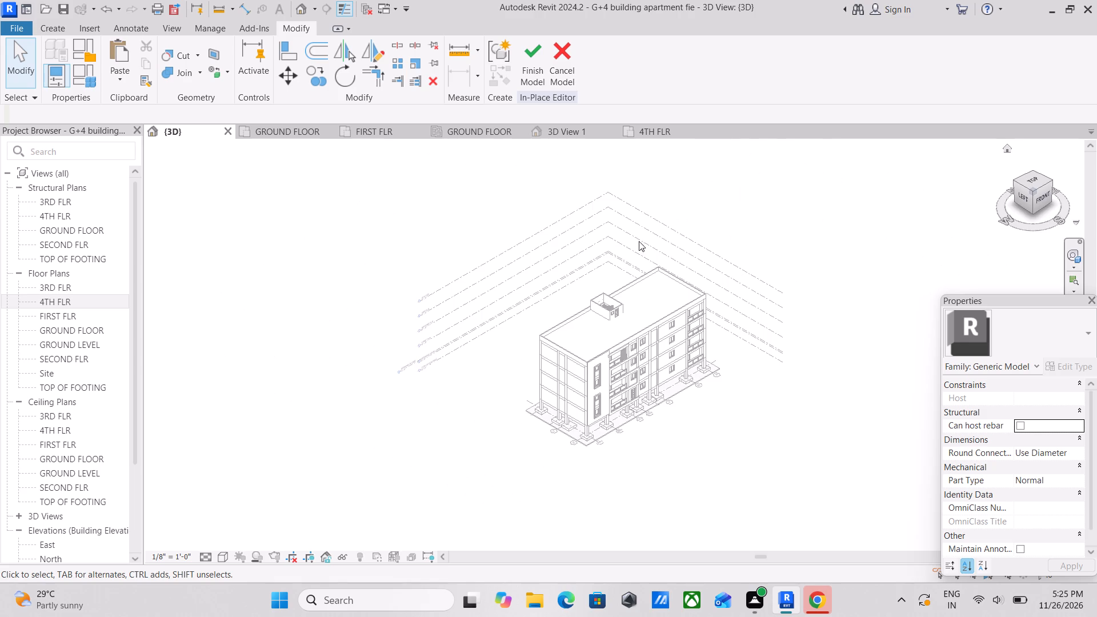
scroll(603, 321, up, 1)
scroll(678, 402, up, 2)
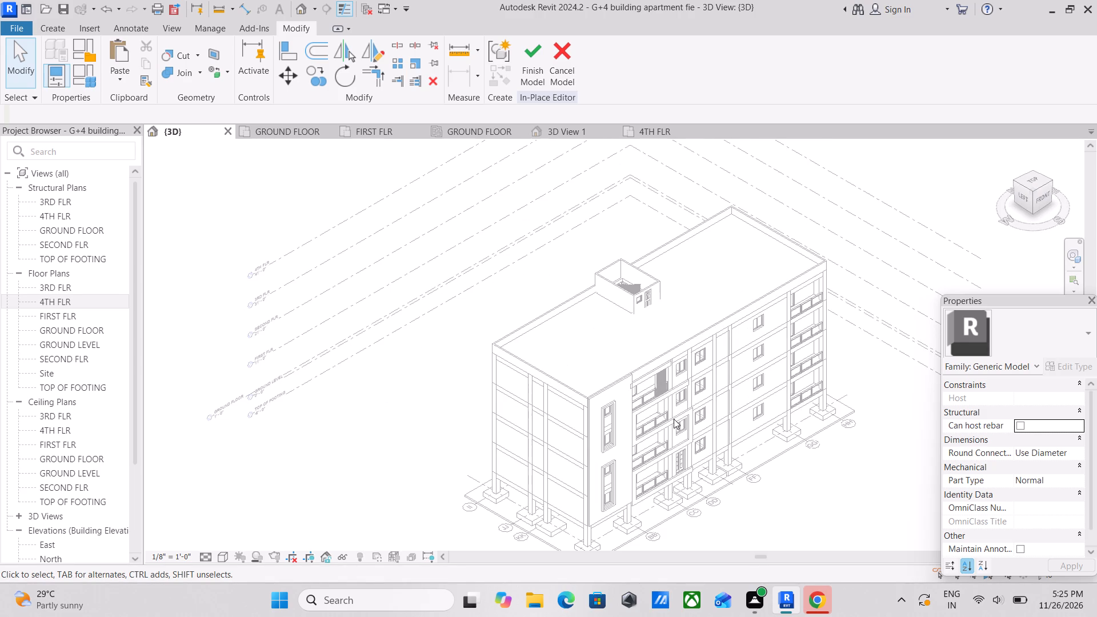
scroll(672, 420, up, 4)
scroll(596, 422, up, 6)
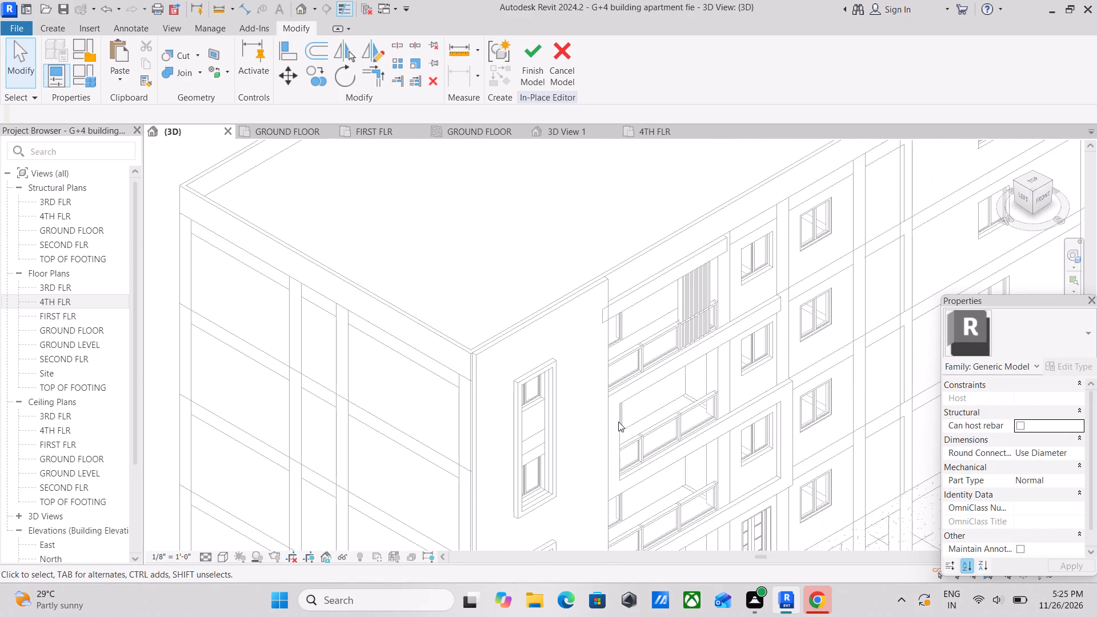
scroll(618, 422, up, 3)
scroll(668, 402, up, 3)
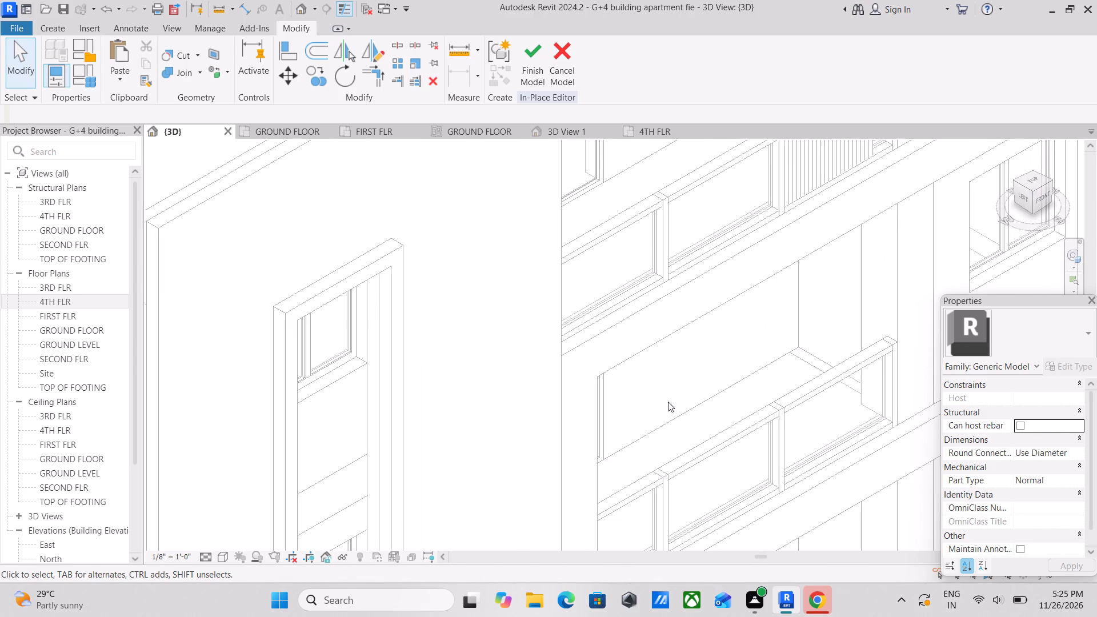
scroll(668, 402, down, 12)
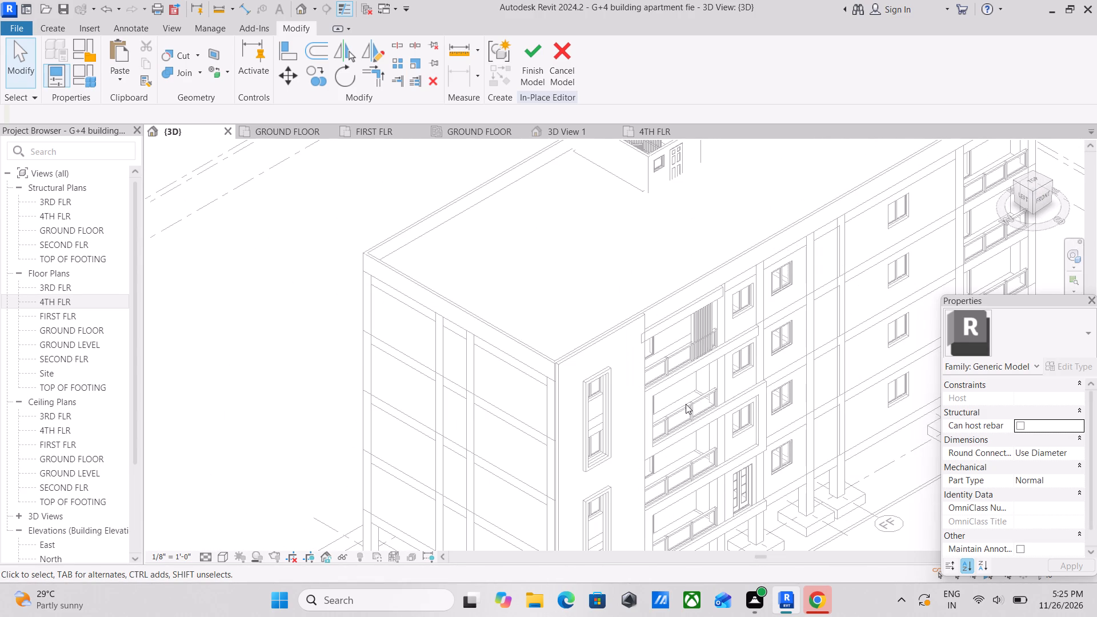
Examine the eight short slats under the beam on the balcony below the top floor, from the corner and straight front.
scroll(686, 404, down, 1)
scroll(703, 404, up, 2)
scroll(705, 434, down, 1)
middle_drag(705, 434, 704, 455)
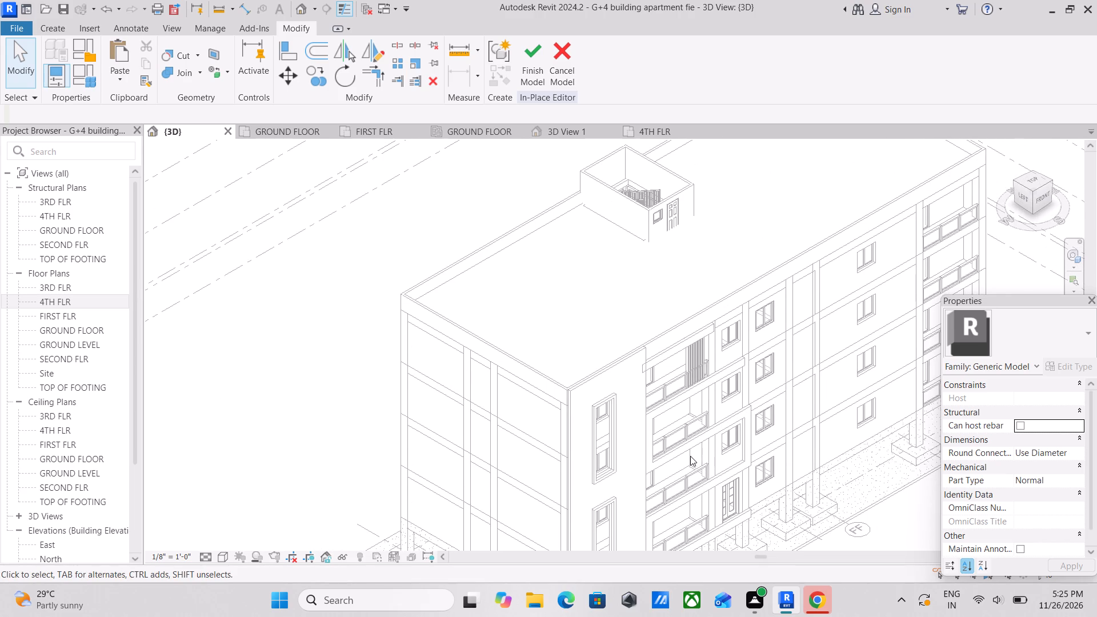
shift+middle_drag(684, 459, 628, 340)
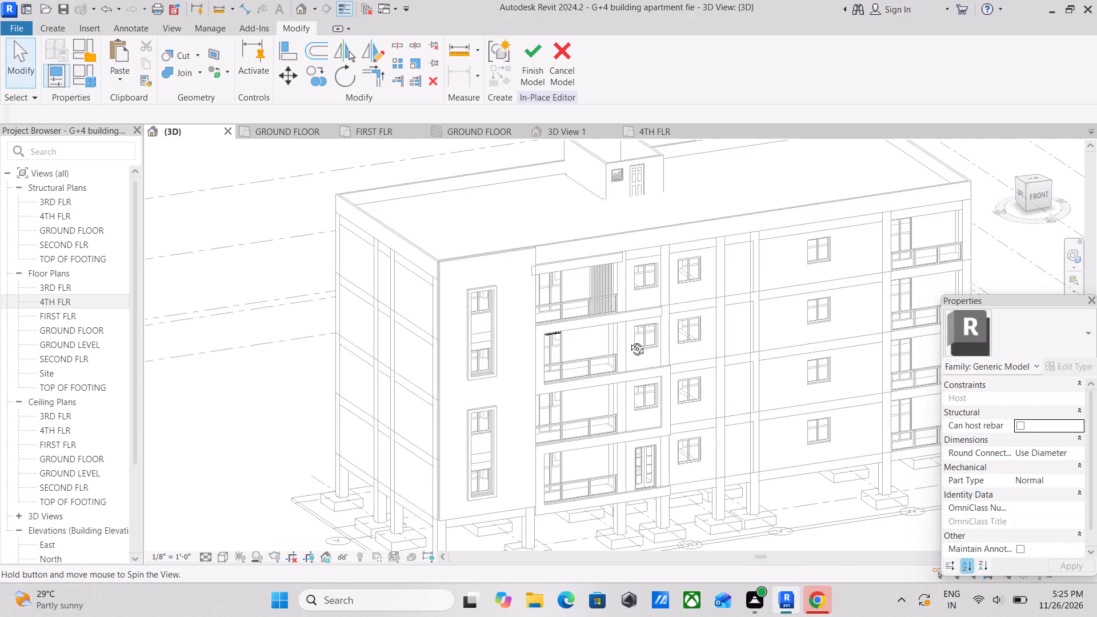
shift+middle_drag(628, 340, 619, 311)
scroll(495, 257, up, 8)
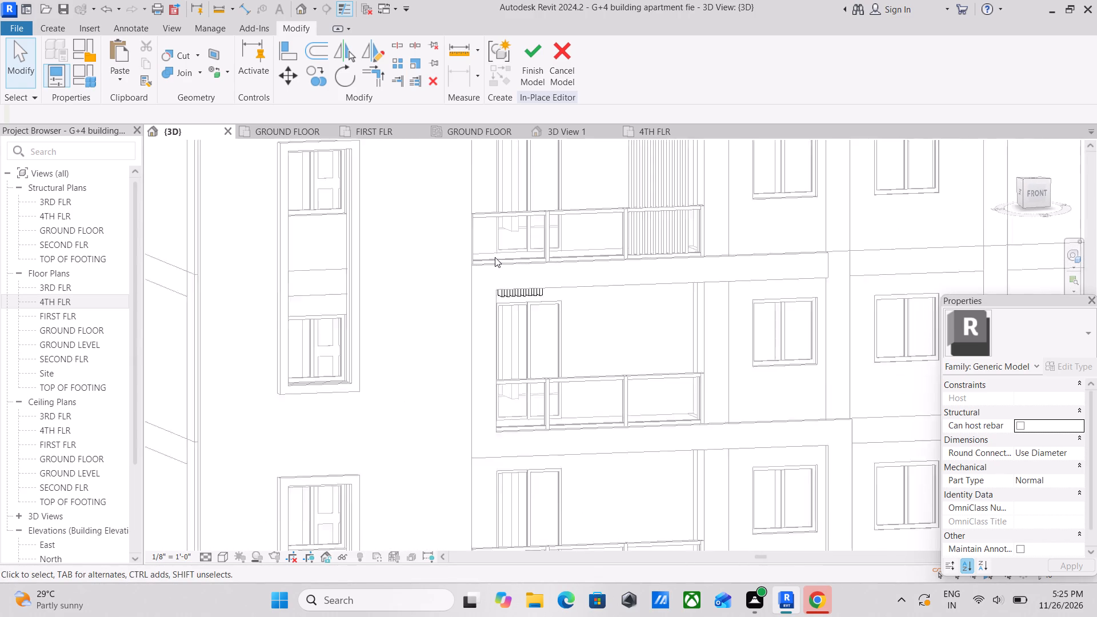
scroll(513, 307, up, 7)
click(551, 290)
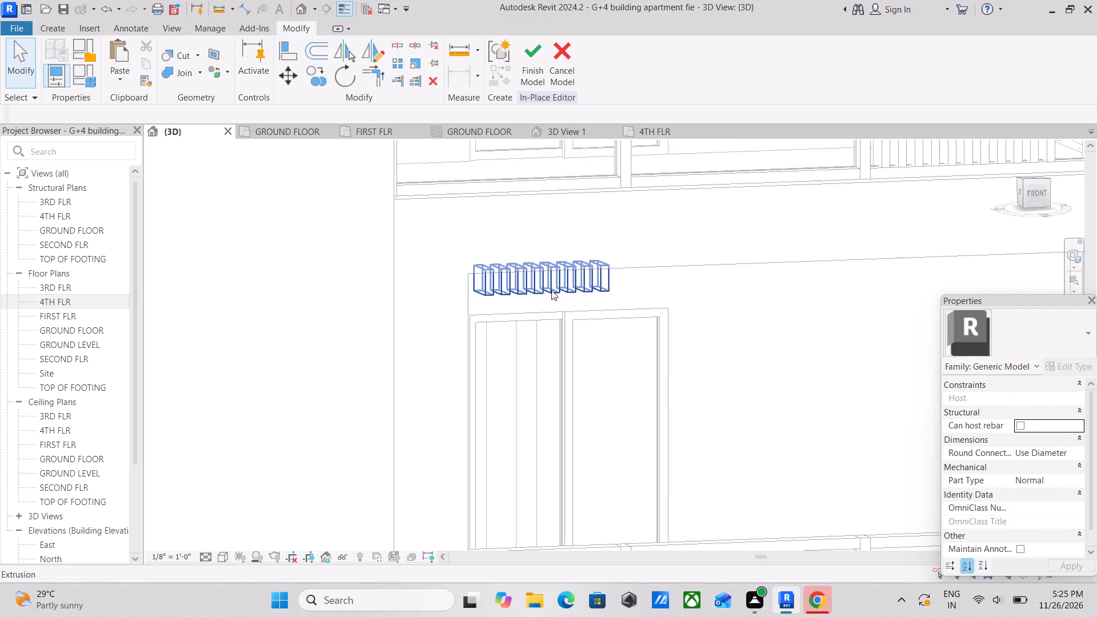
scroll(540, 308, down, 4)
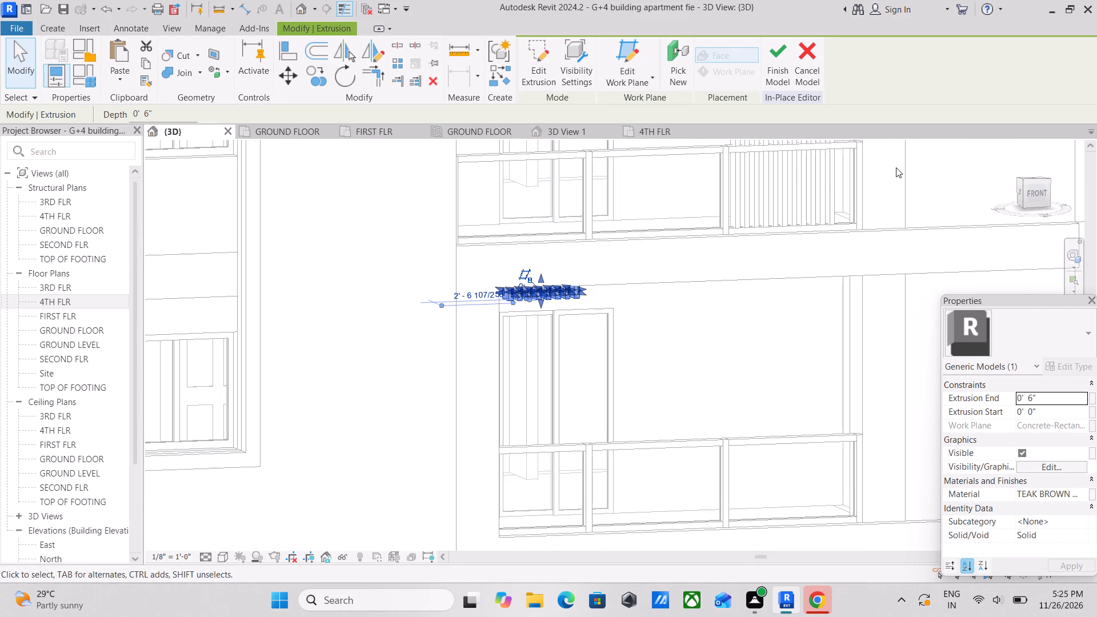
click(1039, 199)
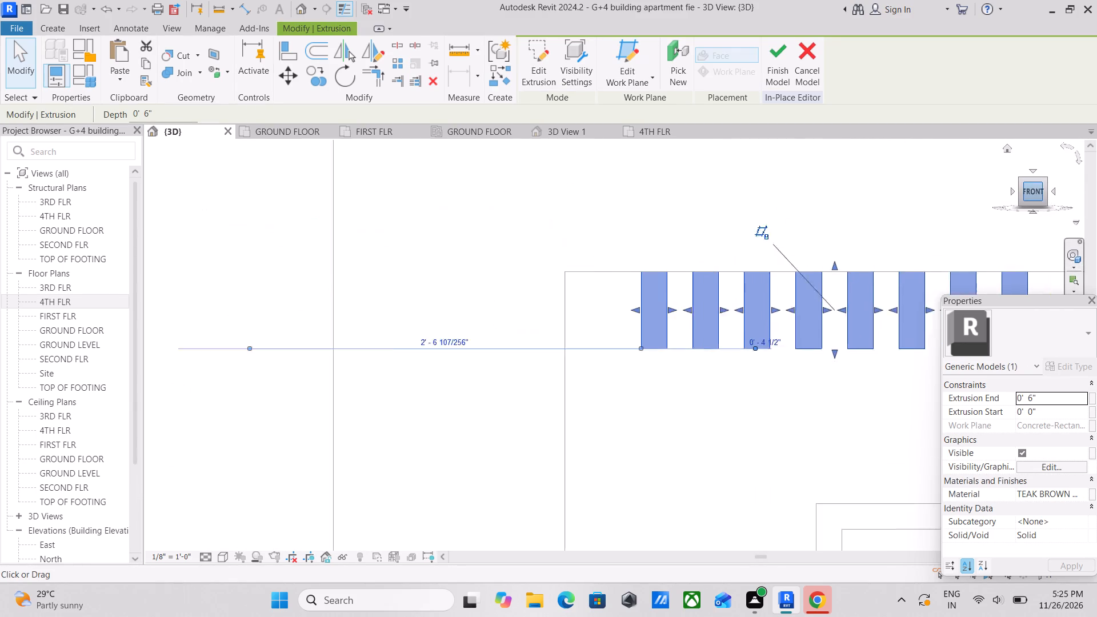
scroll(588, 368, down, 13)
middle_drag(607, 379, 608, 355)
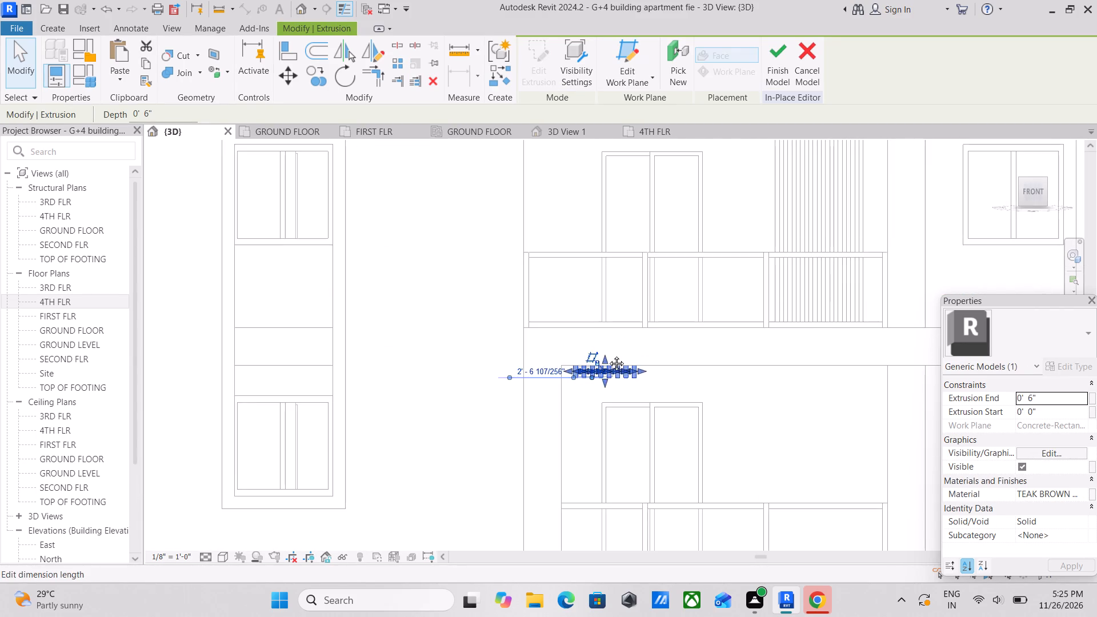
middle_drag(608, 355, 624, 251)
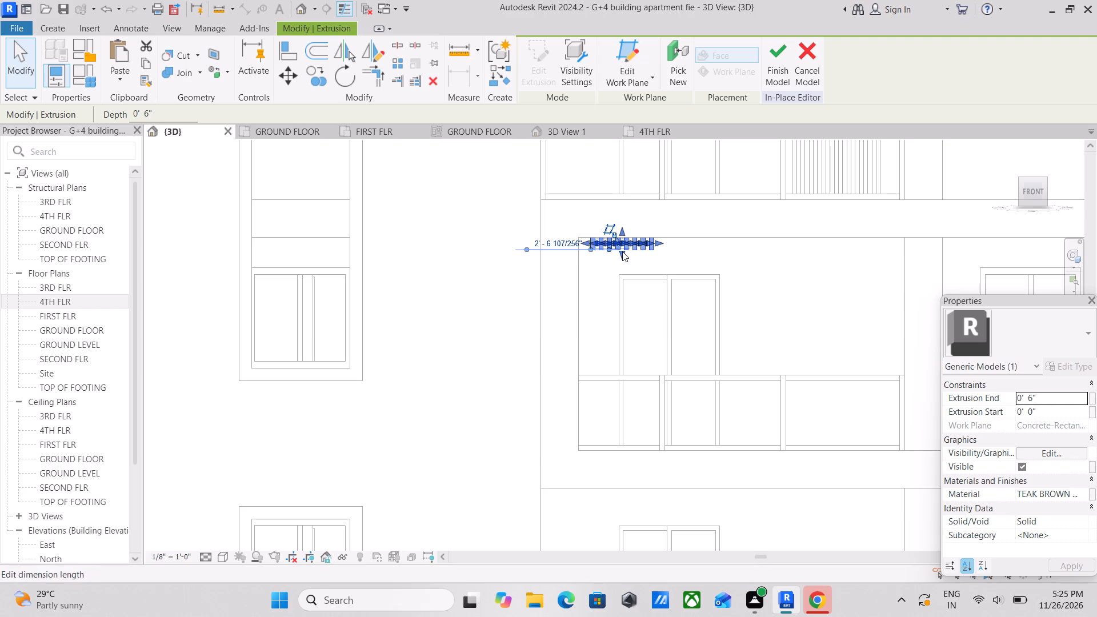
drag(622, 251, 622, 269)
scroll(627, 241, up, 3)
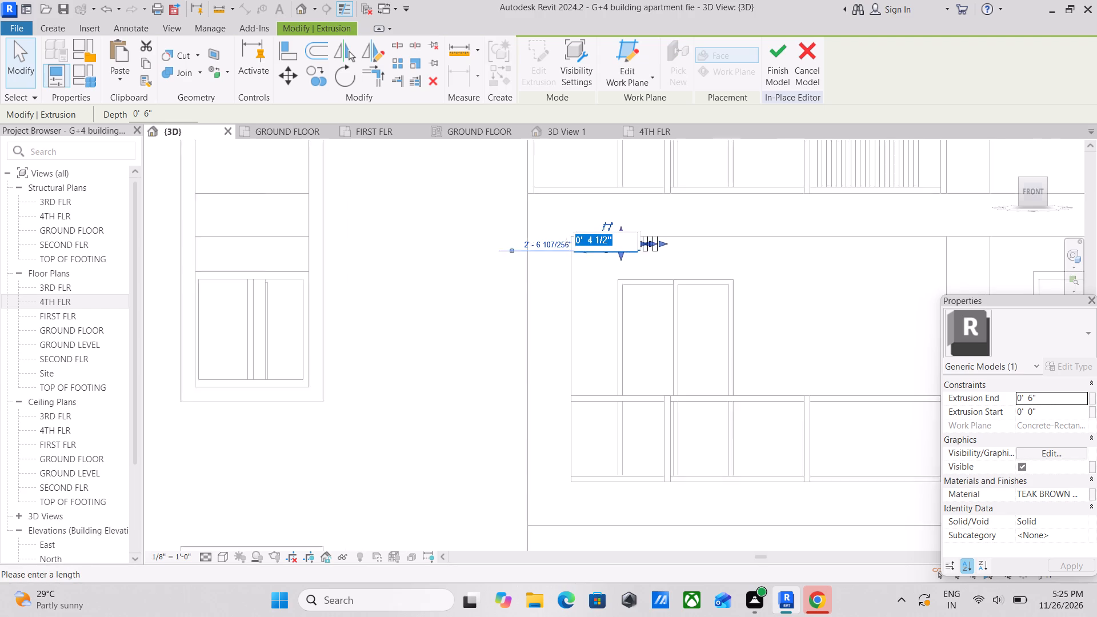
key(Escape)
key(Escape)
Stretch the slats' lower ends down to the base of the balcony railing, an 8' 6" extrusion, and finish the in-place model.
scroll(620, 267, up, 4)
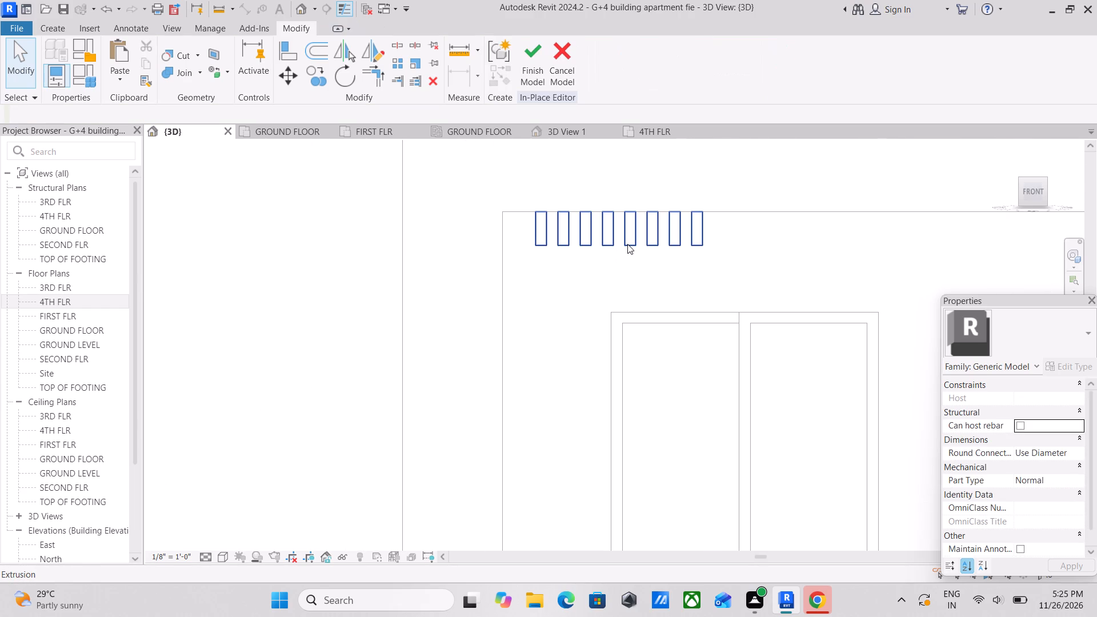
click(627, 244)
drag(623, 253, 622, 253)
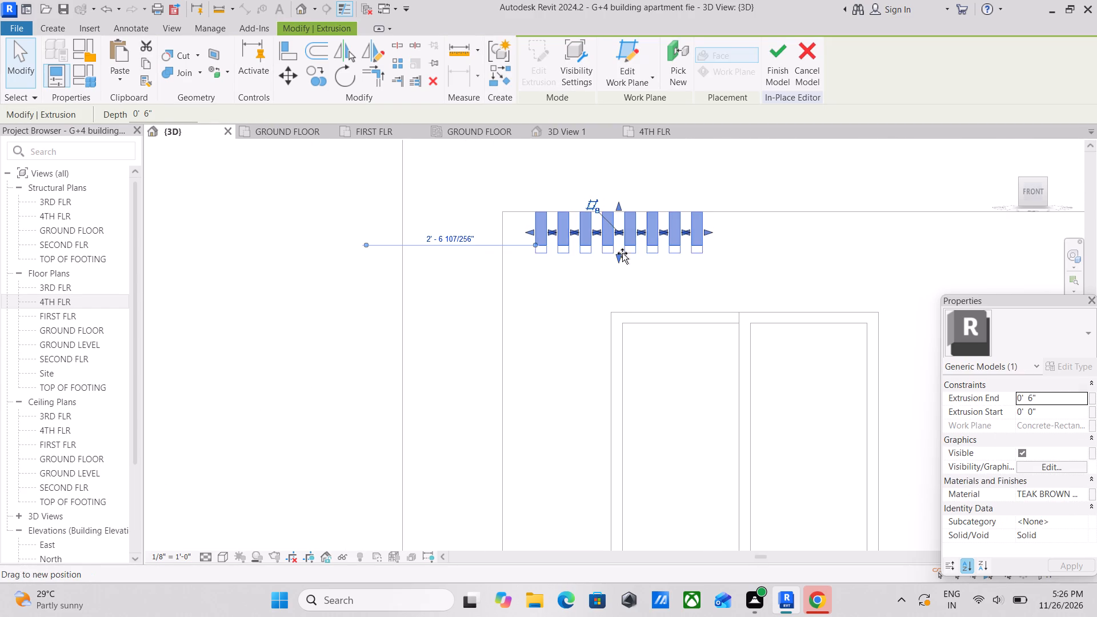
drag(622, 253, 648, 463)
scroll(648, 463, down, 2)
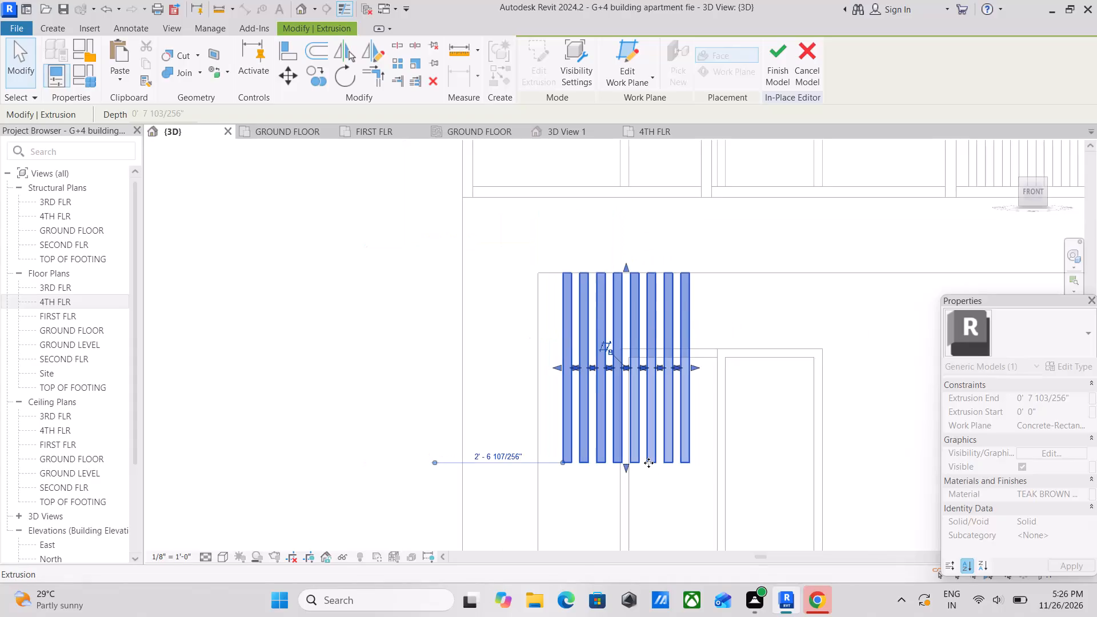
middle_drag(648, 463, 642, 255)
scroll(639, 271, down, 2)
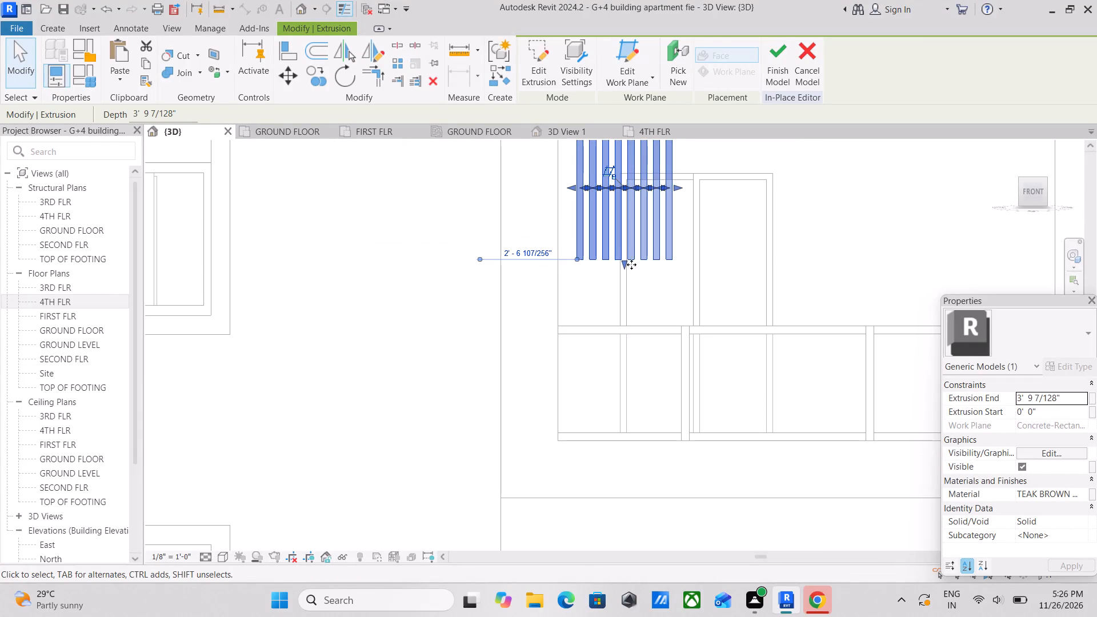
drag(623, 264, 622, 408)
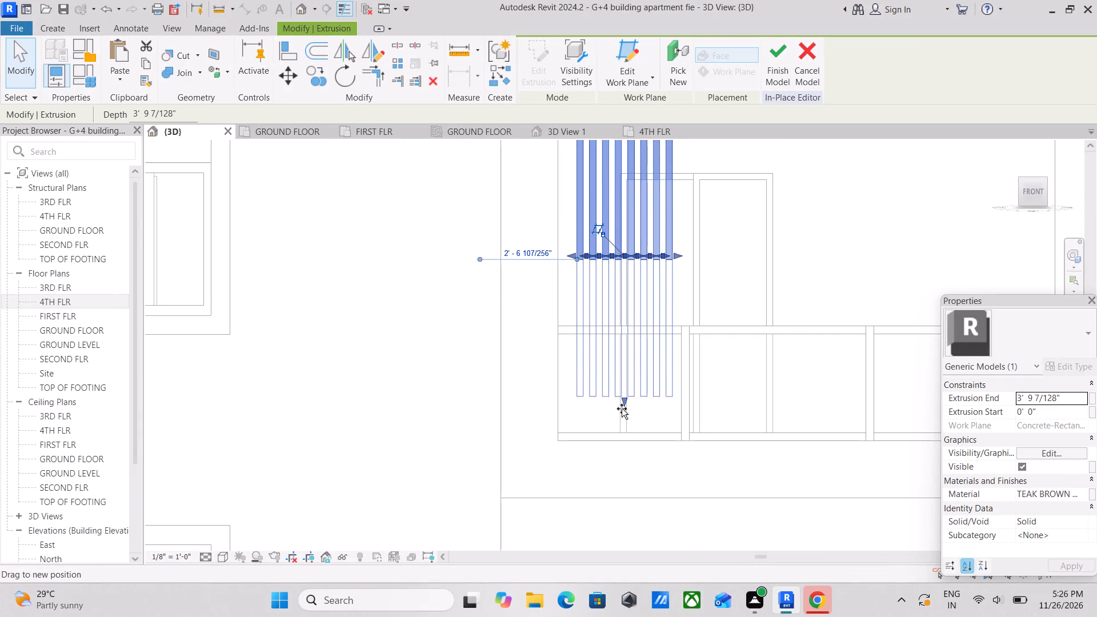
drag(622, 408, 620, 441)
scroll(619, 434, down, 4)
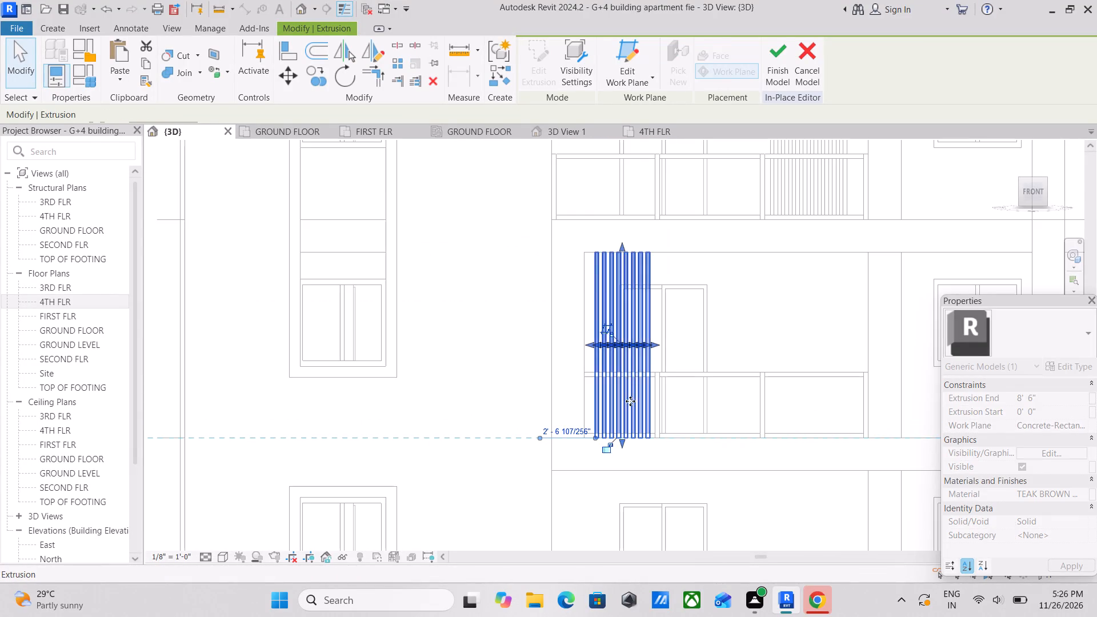
key(Escape)
scroll(644, 334, down, 2)
middle_drag(678, 307, 639, 300)
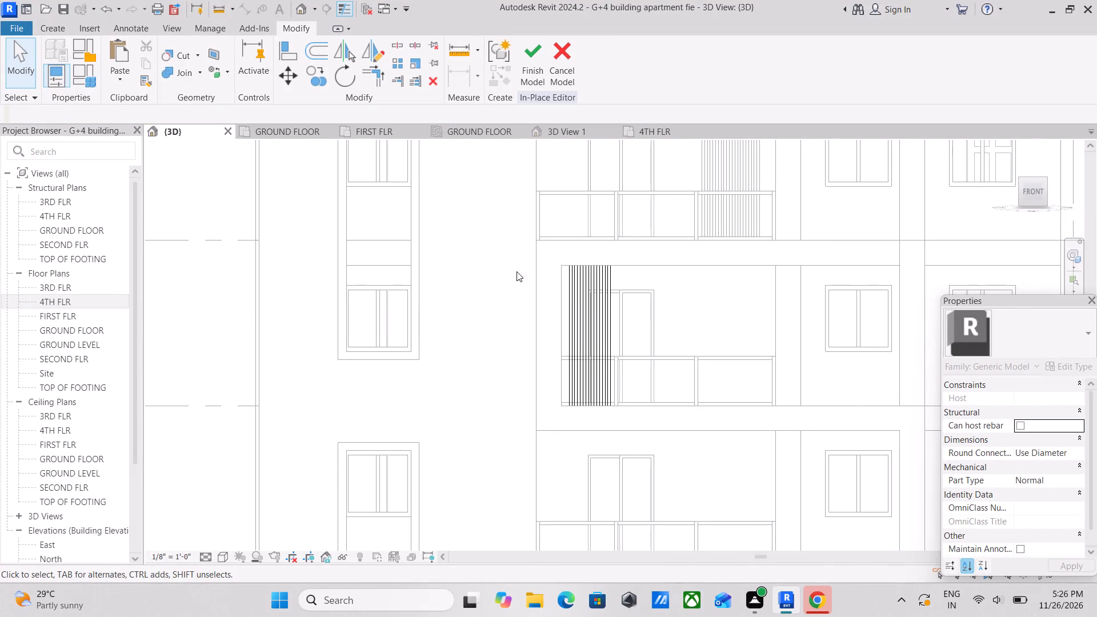
click(526, 60)
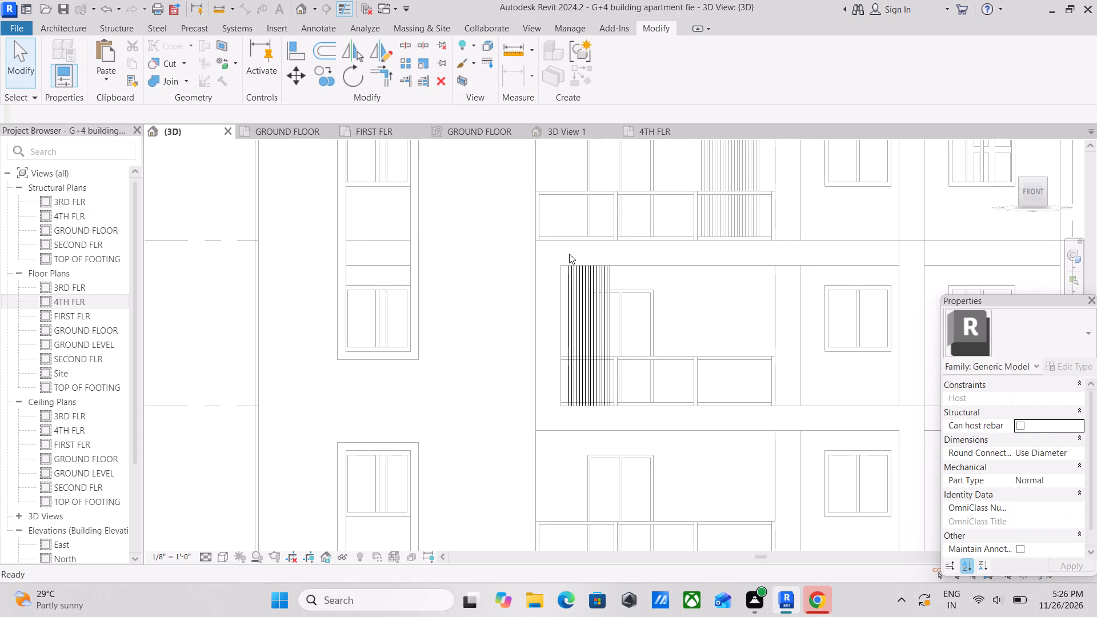
Examine the full-height slats on the balcony below the top floor against the beam, railing and sliding door.
middle_drag(698, 194, 632, 204)
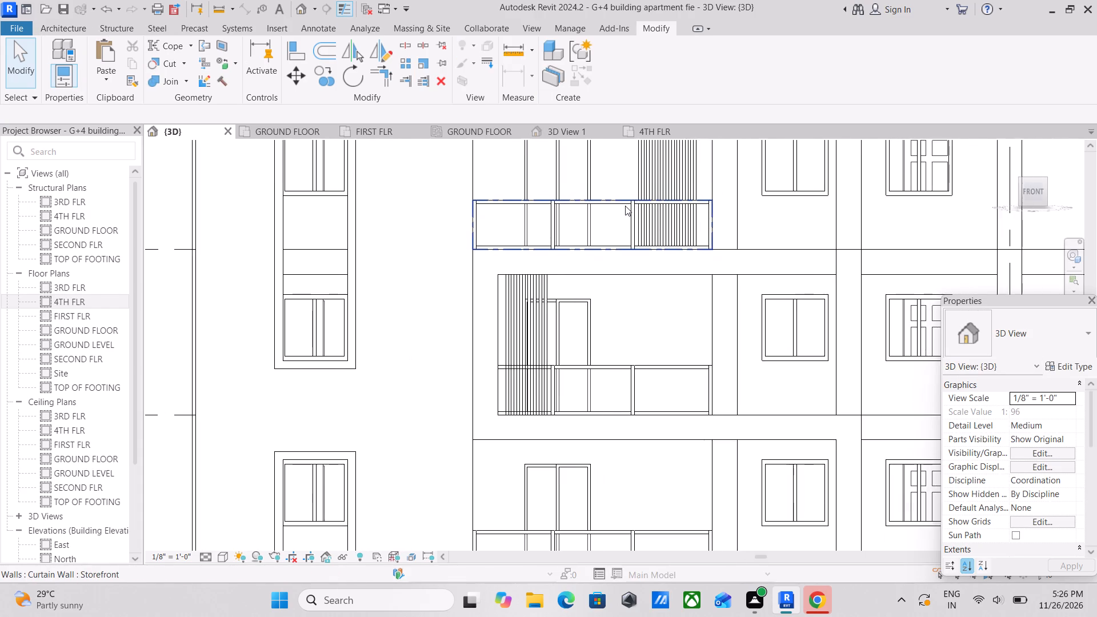
scroll(625, 206, down, 3)
scroll(583, 263, down, 1)
middle_drag(583, 263, 568, 243)
scroll(569, 261, down, 1)
shift+middle_drag(562, 270, 596, 328)
scroll(566, 265, up, 13)
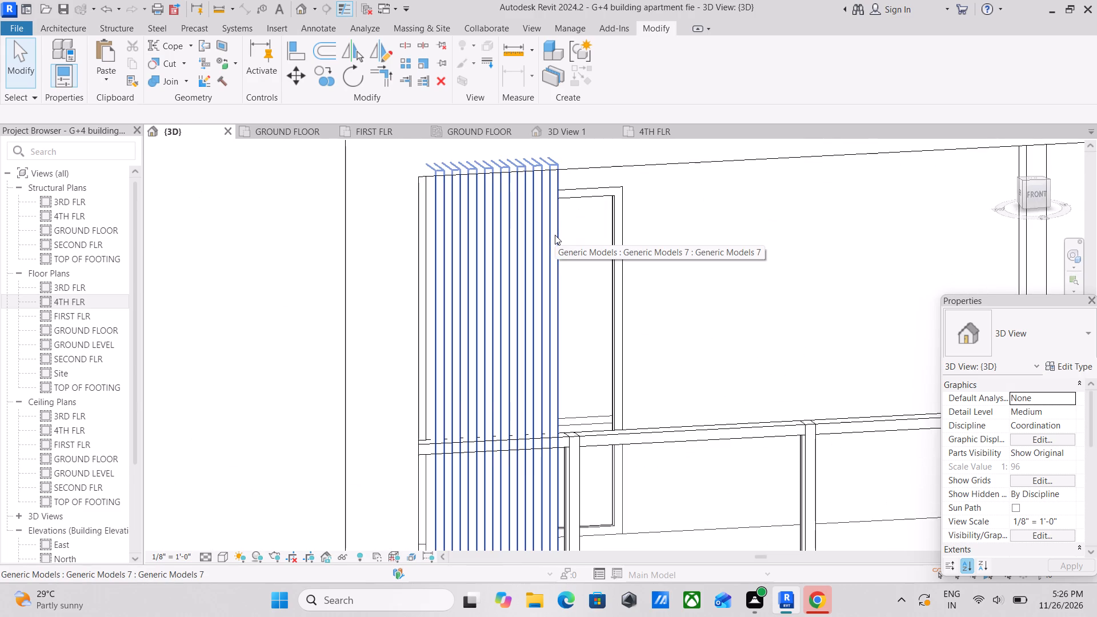
Nudge the full-height slat model eight small increments inward from the facade, deeper into the balcony below the top floor.
click(555, 235)
shift+middle_drag(559, 262, 507, 225)
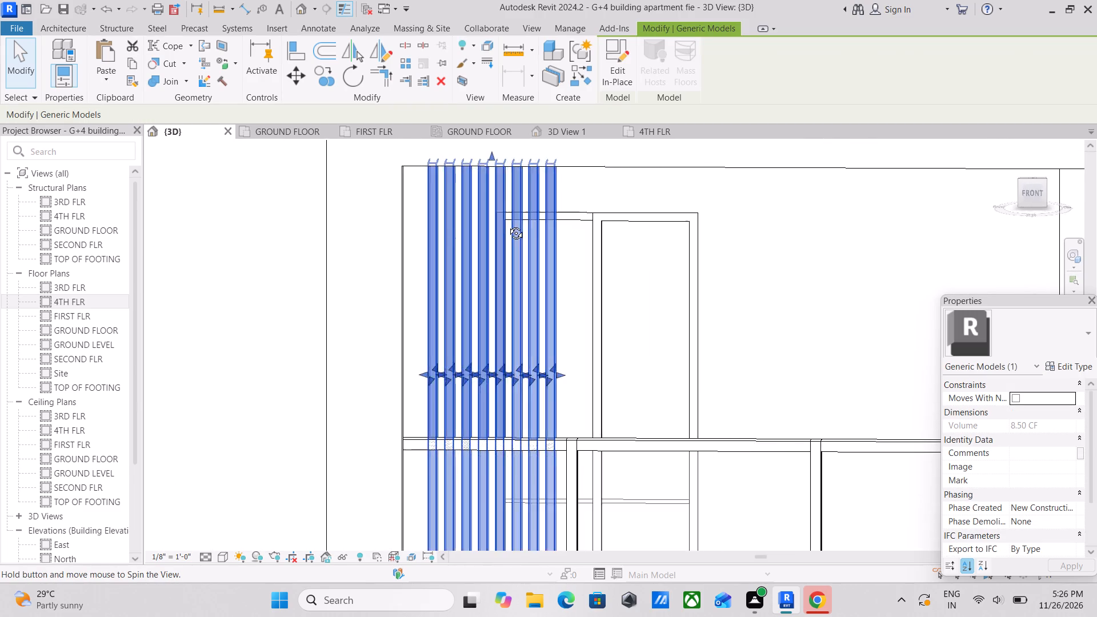
shift+middle_drag(507, 225, 582, 225)
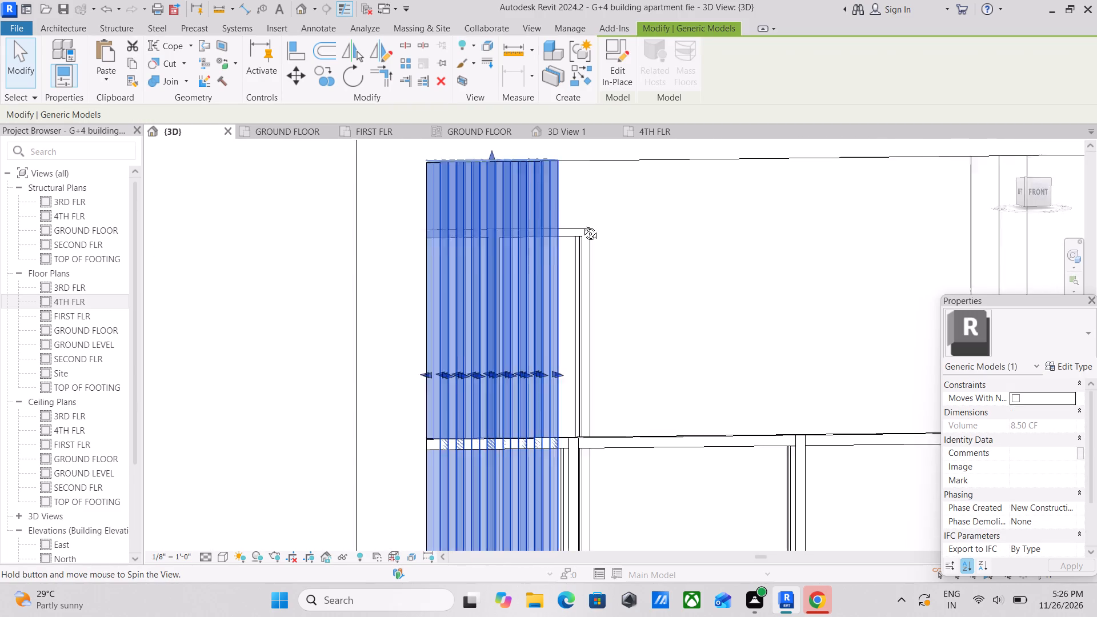
shift+middle_drag(582, 225, 500, 380)
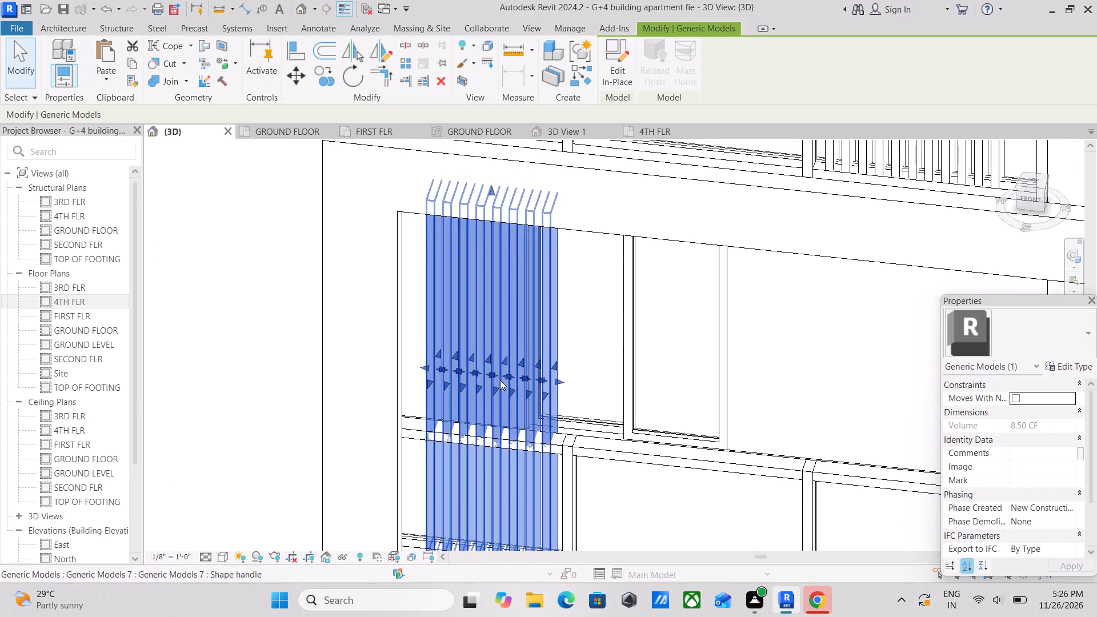
middle_drag(541, 358, 416, 345)
key(Right)
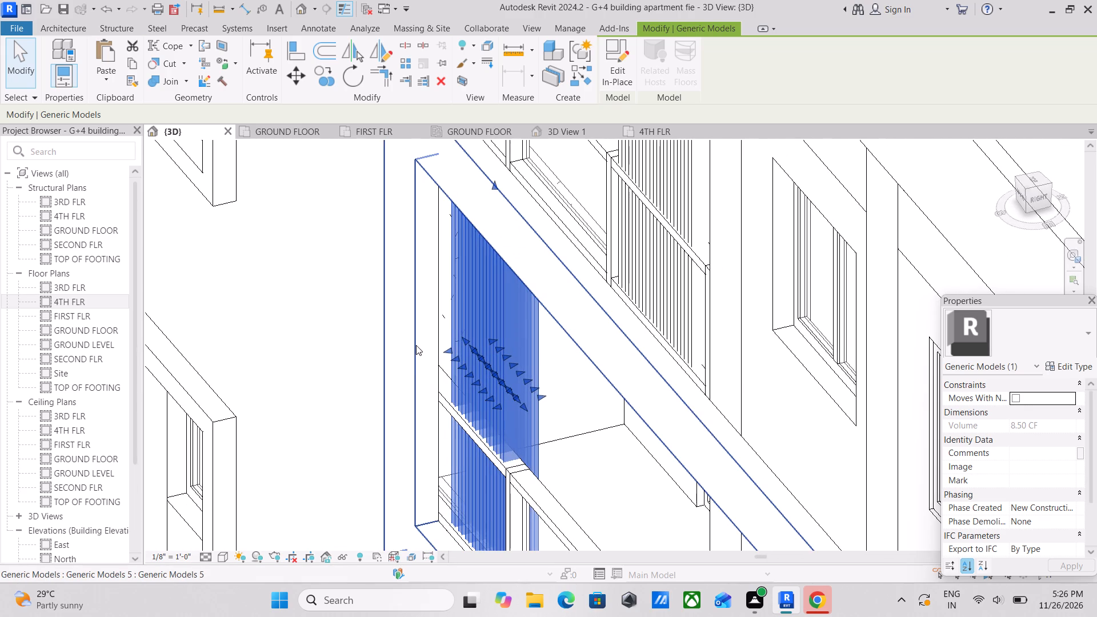
key(Right)
key(Right)
key(Right)
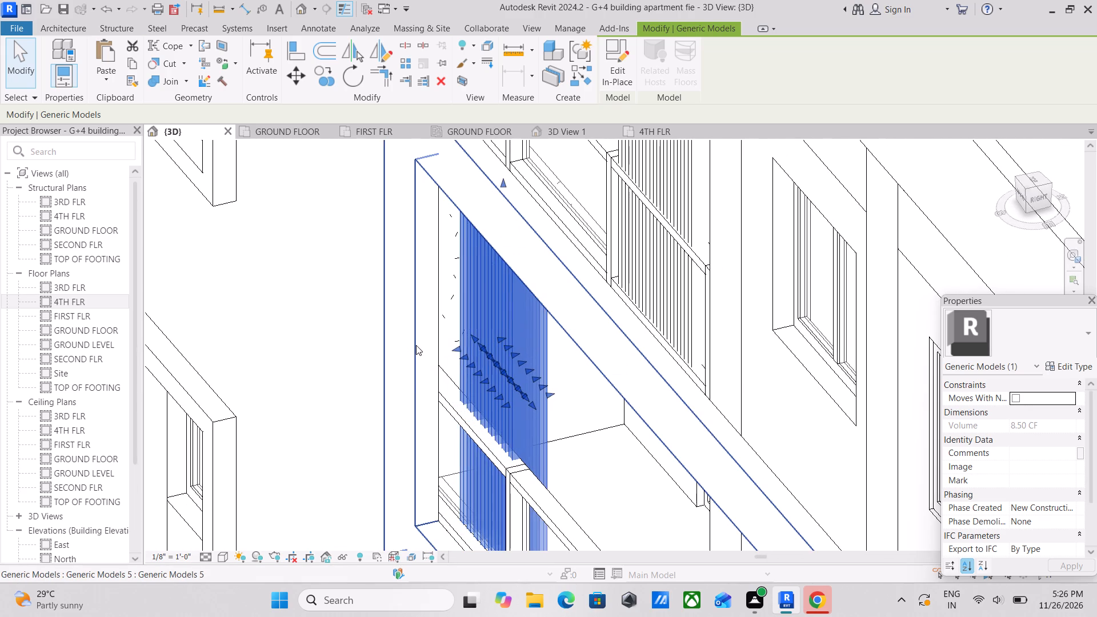
key(Right)
key(Right)
key(Right)
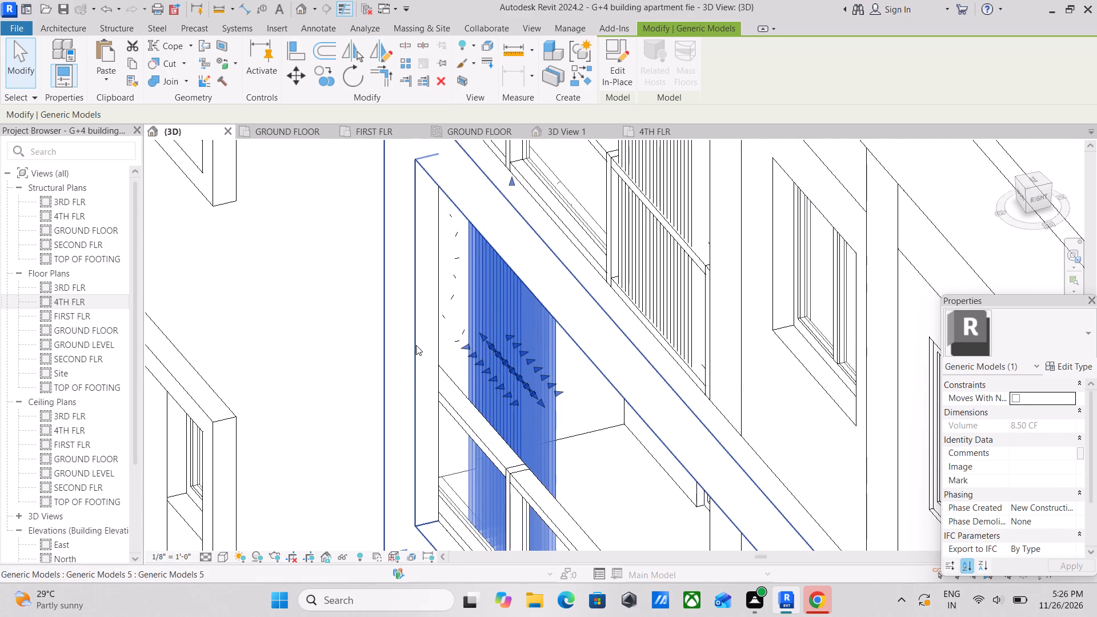
key(Right)
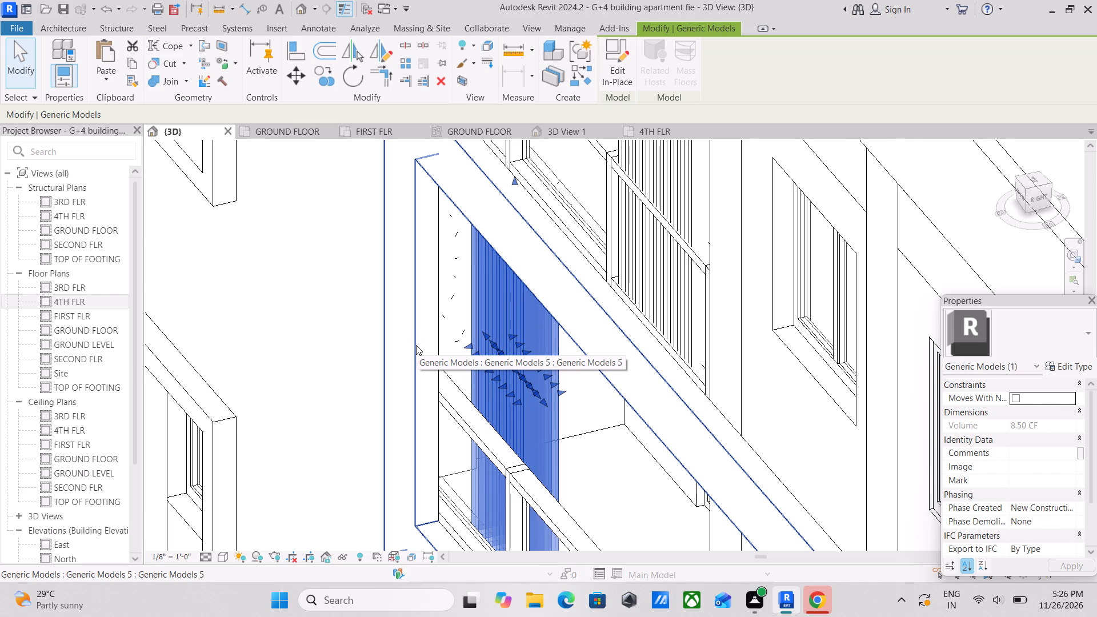
scroll(440, 334, down, 3)
scroll(518, 344, down, 2)
key(Escape)
Inspect the slat model's depth position against the railing and the underside of the beam from several angles, including close up.
middle_drag(498, 346, 508, 342)
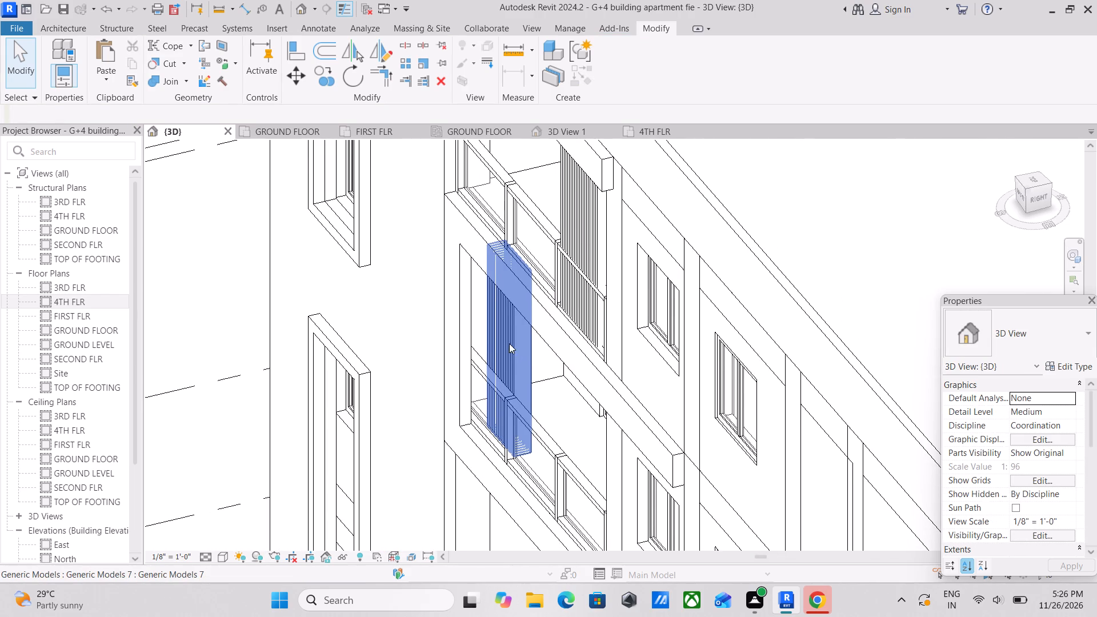
scroll(519, 364, up, 3)
shift+middle_drag(534, 357, 607, 316)
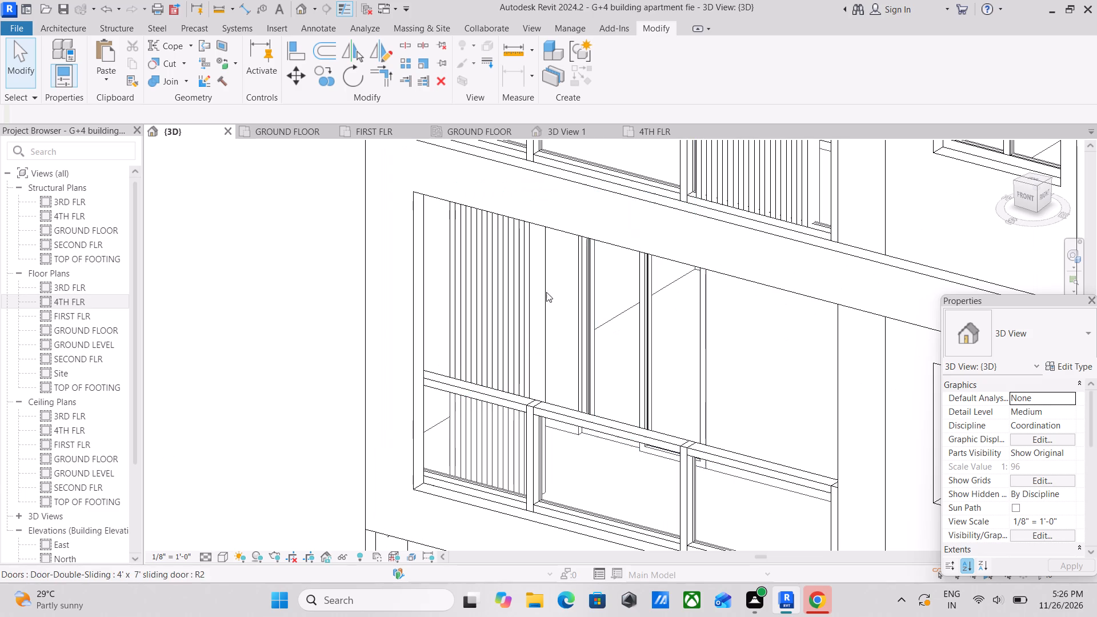
click(539, 297)
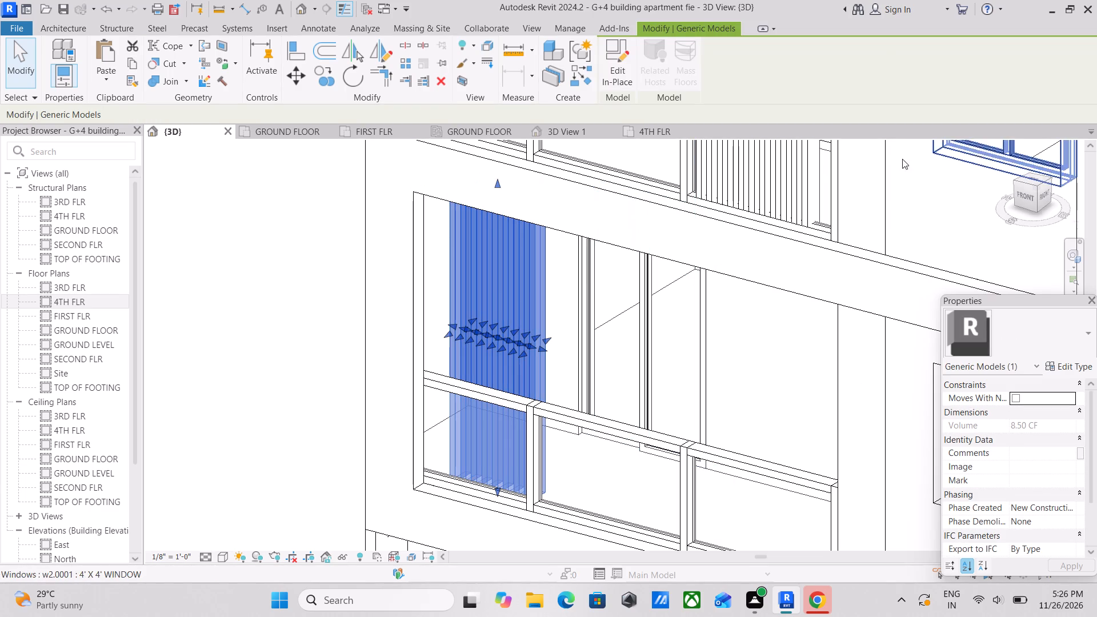
shift+middle_drag(642, 276, 783, 135)
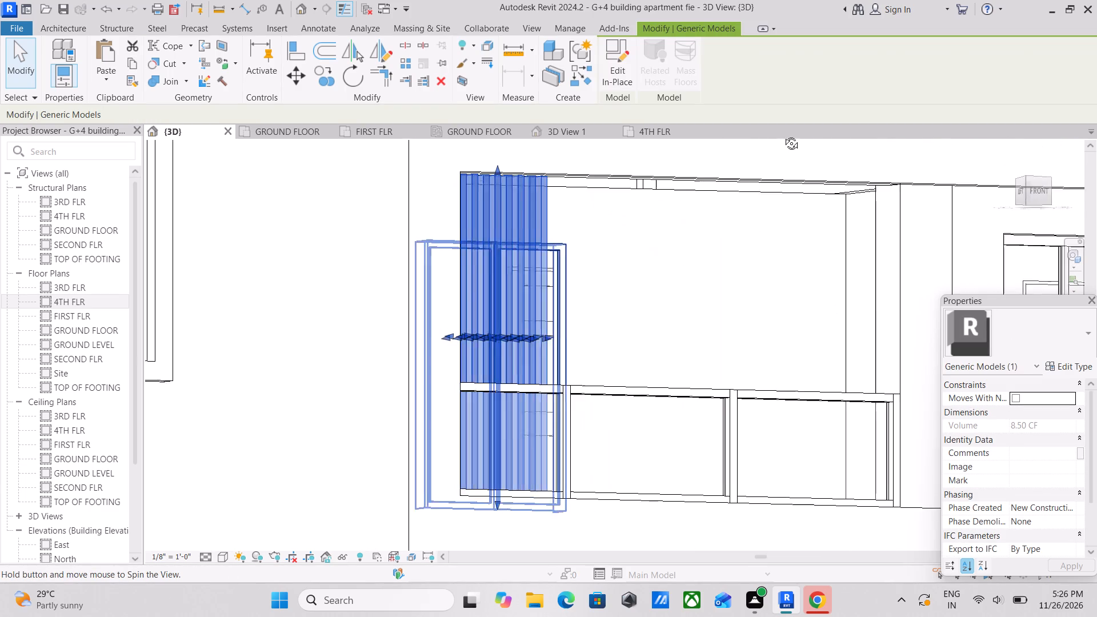
shift+middle_drag(783, 135, 570, 74)
scroll(514, 216, up, 1)
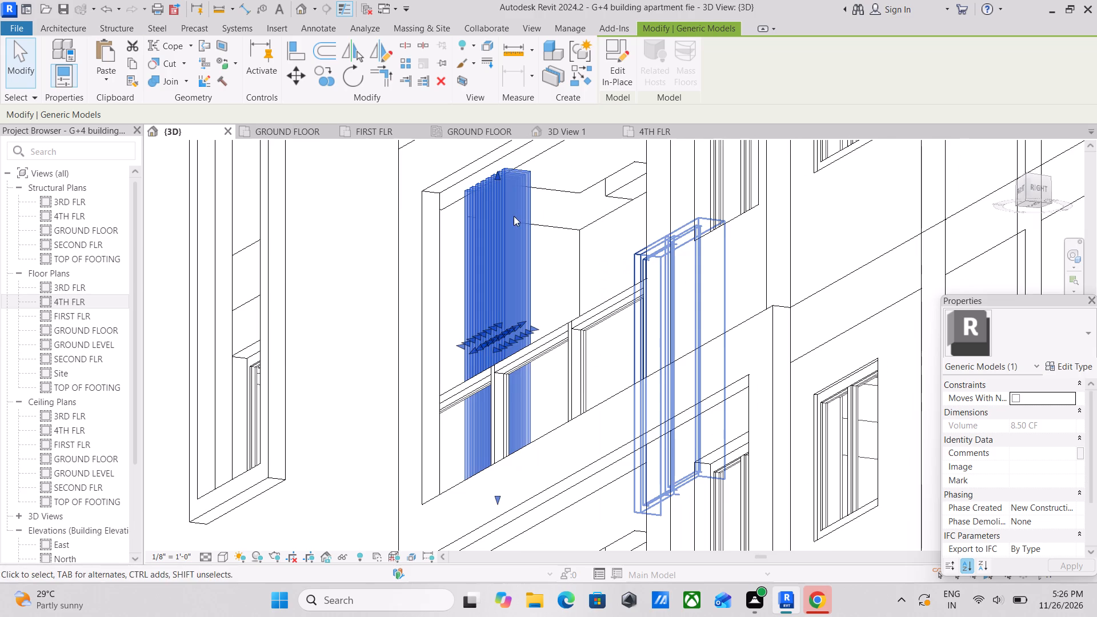
shift+middle_drag(513, 216, 488, 193)
middle_drag(489, 193, 513, 283)
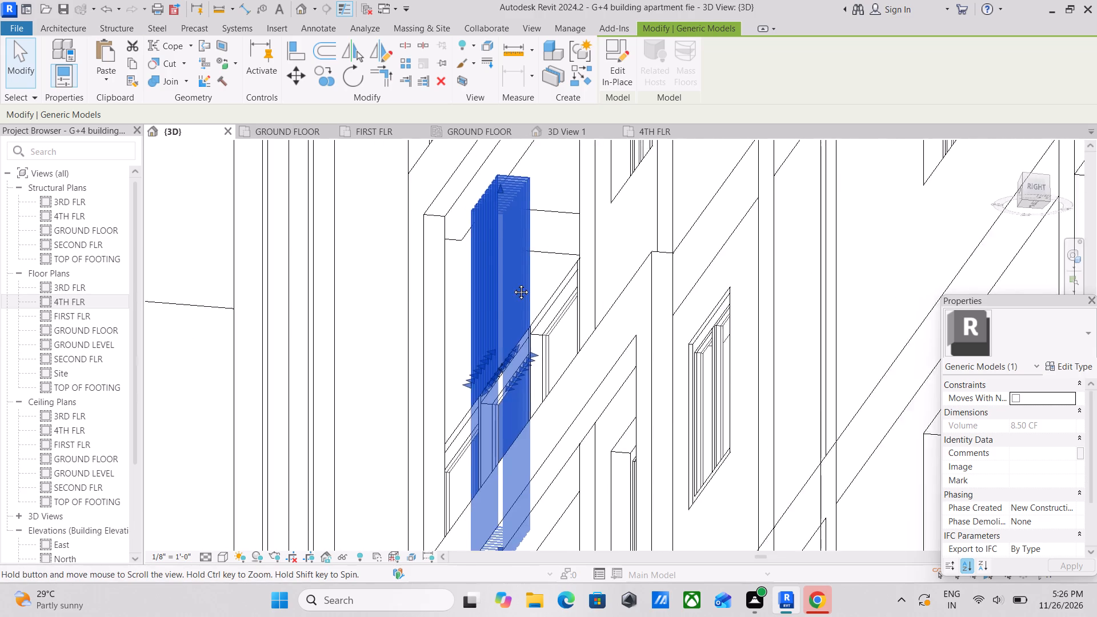
middle_drag(513, 283, 517, 371)
scroll(517, 371, up, 2)
shift+middle_drag(526, 293, 543, 373)
shift+scroll(543, 373, up, 2)
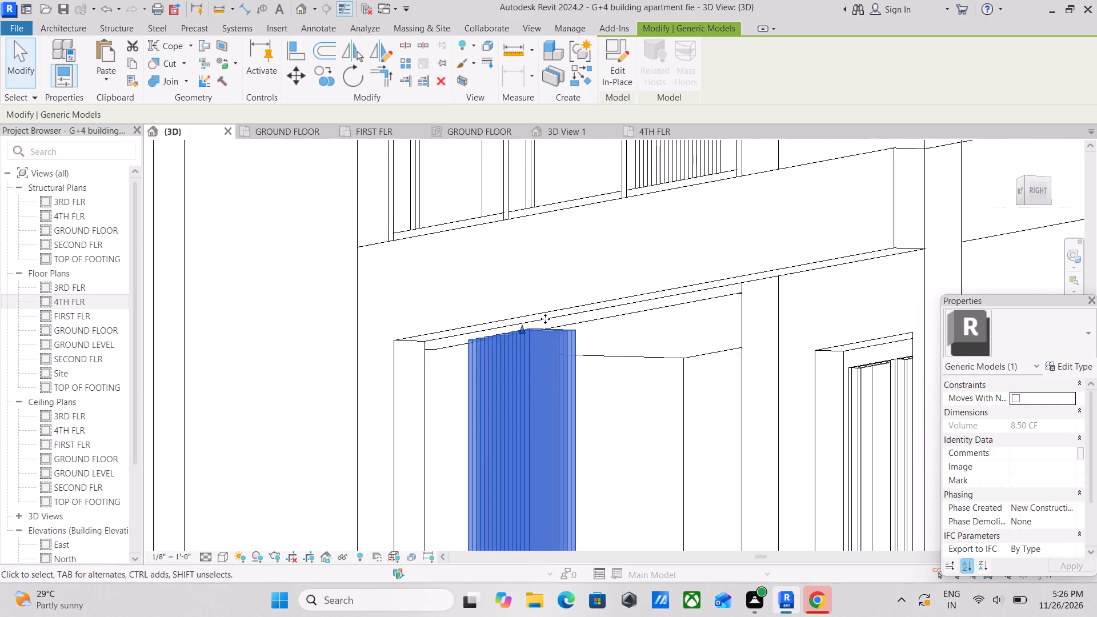
scroll(545, 319, up, 14)
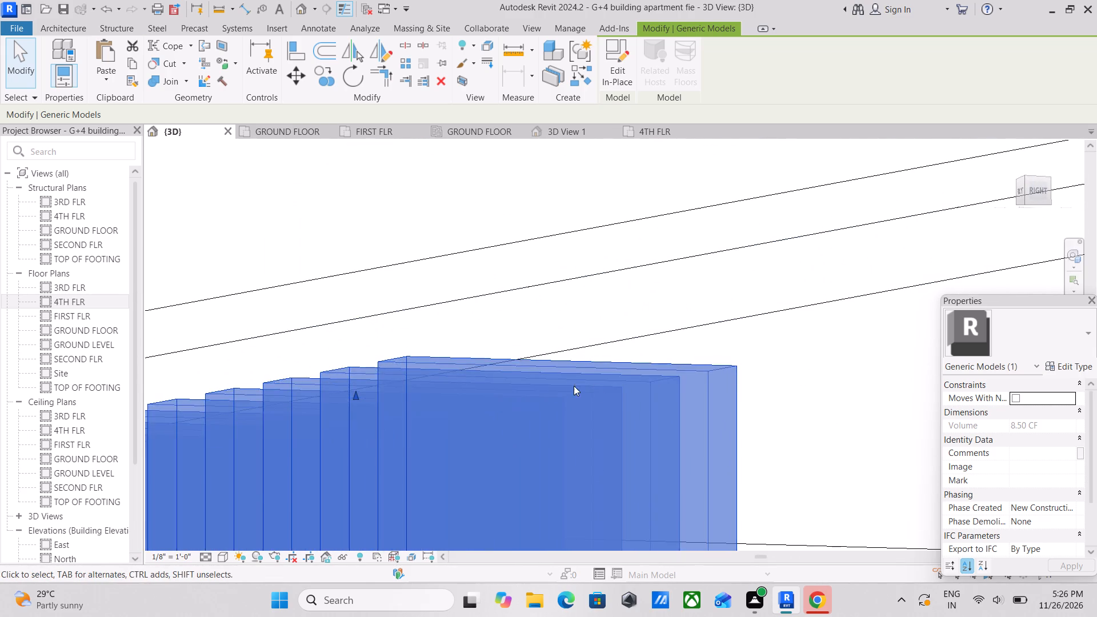
scroll(618, 375, down, 20)
scroll(618, 375, down, 2)
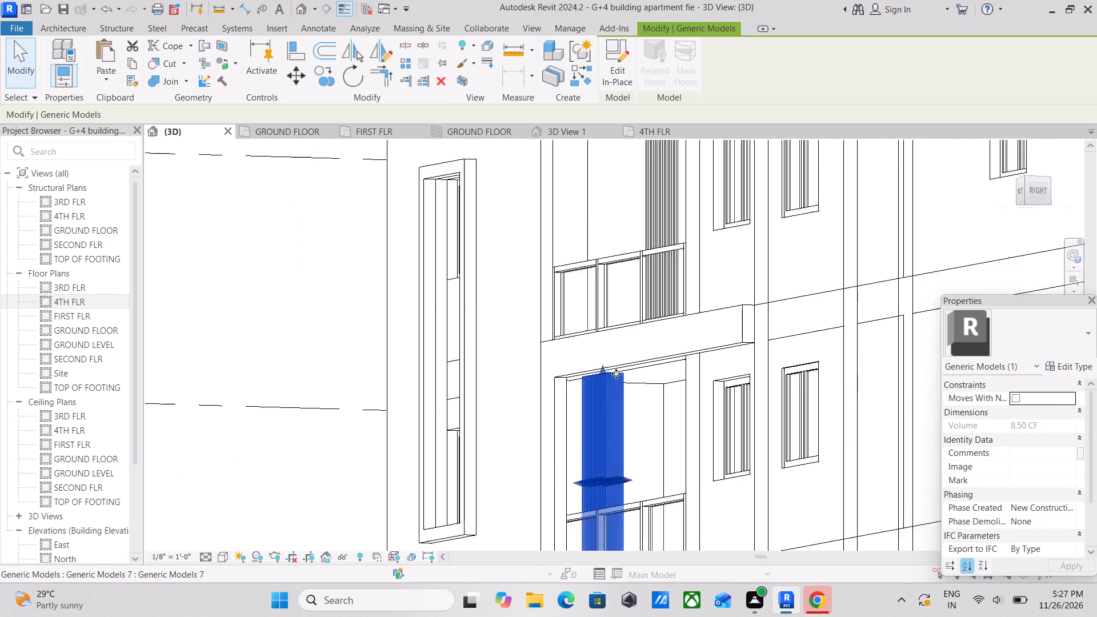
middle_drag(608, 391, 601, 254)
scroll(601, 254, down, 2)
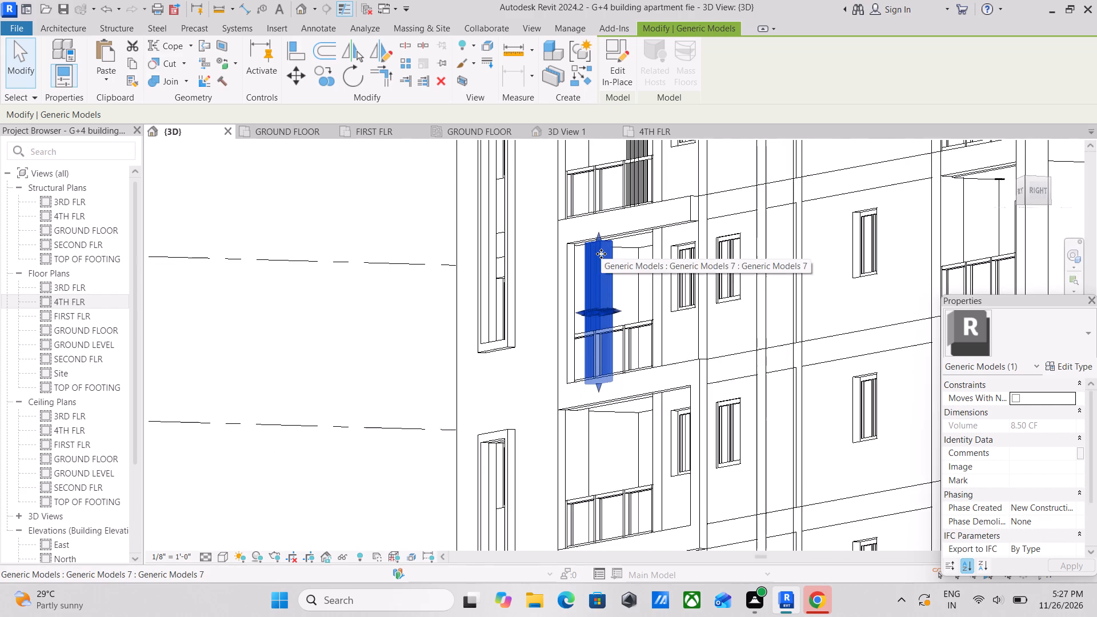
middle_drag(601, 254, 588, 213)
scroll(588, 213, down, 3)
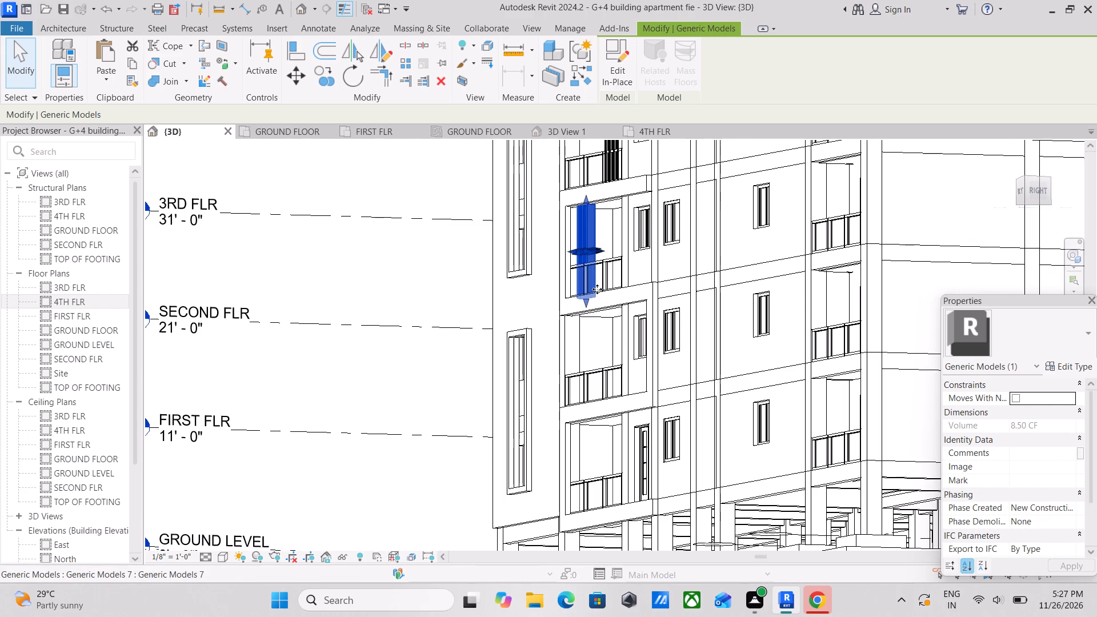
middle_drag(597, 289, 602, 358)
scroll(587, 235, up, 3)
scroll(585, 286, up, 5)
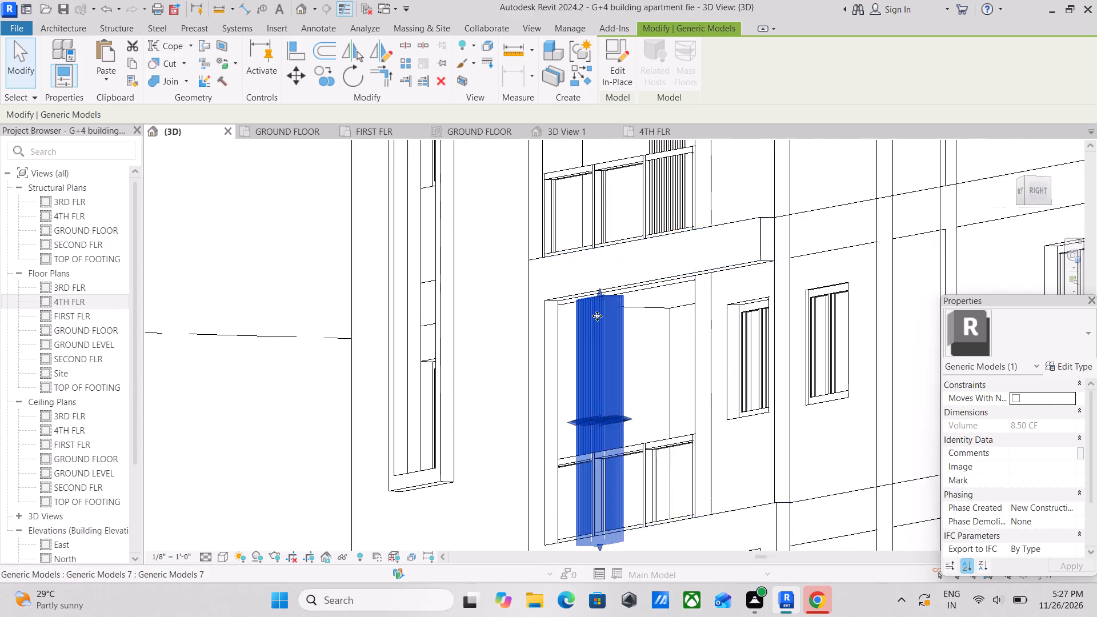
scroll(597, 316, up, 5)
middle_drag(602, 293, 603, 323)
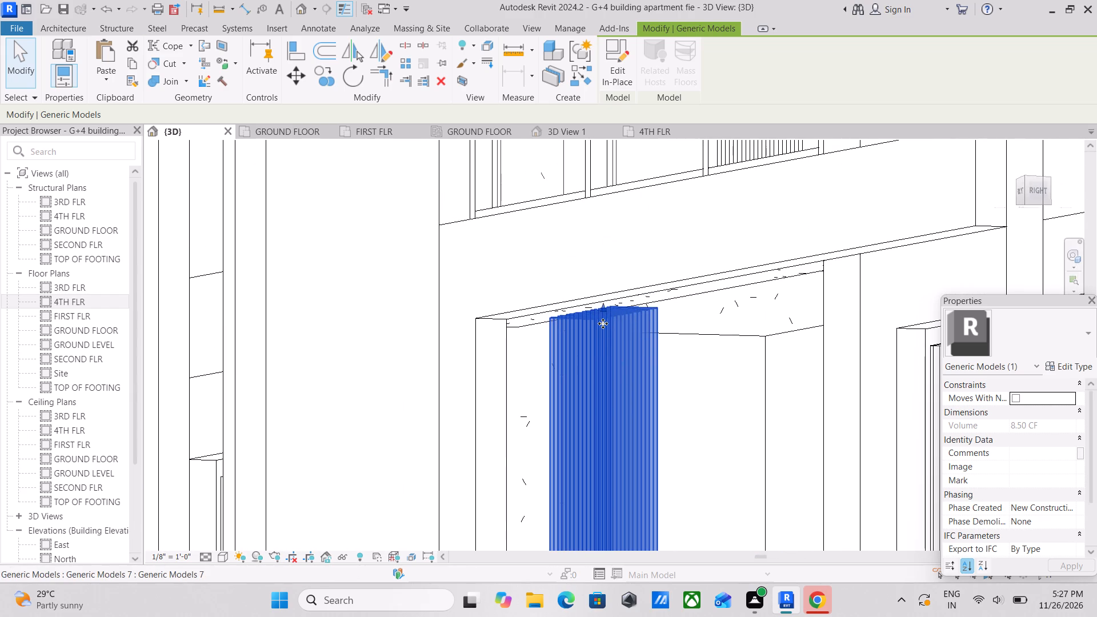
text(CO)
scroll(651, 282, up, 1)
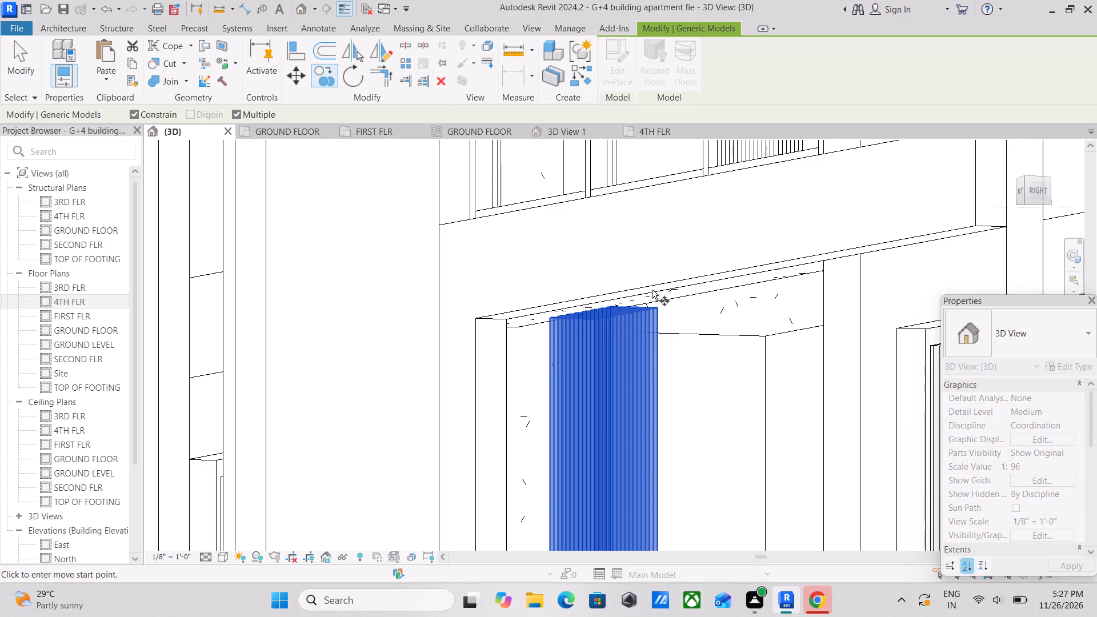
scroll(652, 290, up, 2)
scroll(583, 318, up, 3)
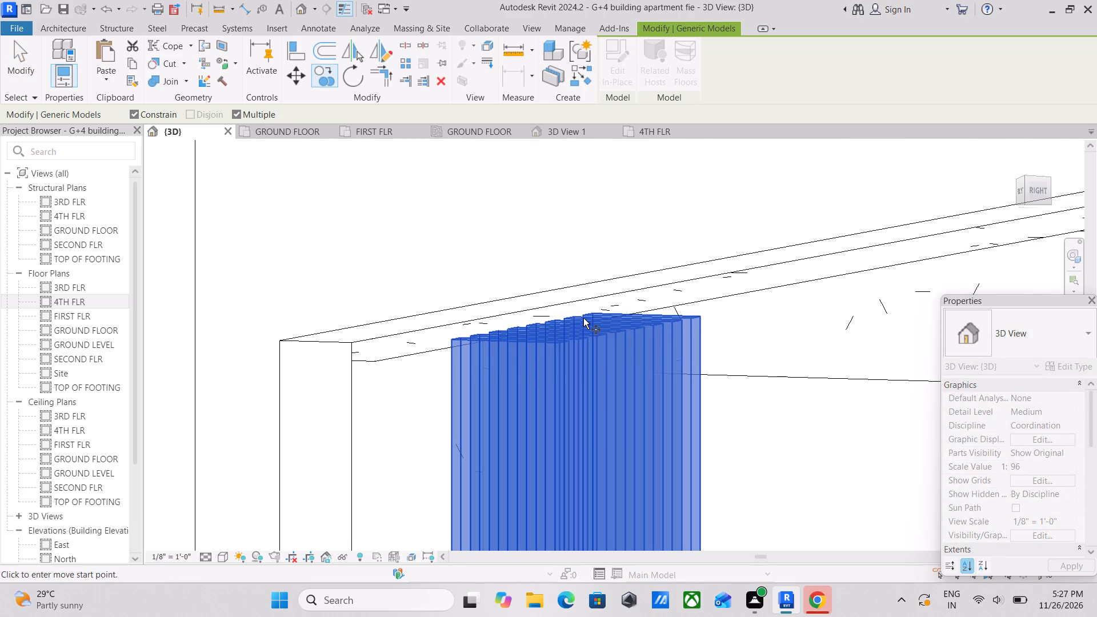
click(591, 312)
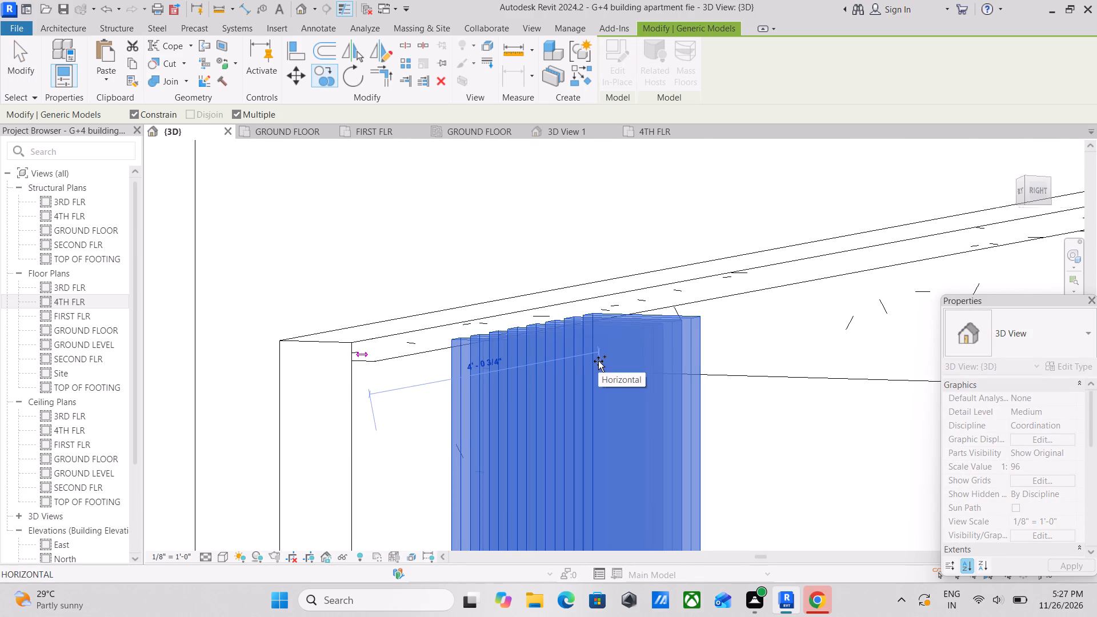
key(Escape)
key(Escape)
Examine the slat model on the balcony below the top floor against the beam, railing and side wall from several angles.
scroll(621, 344, down, 10)
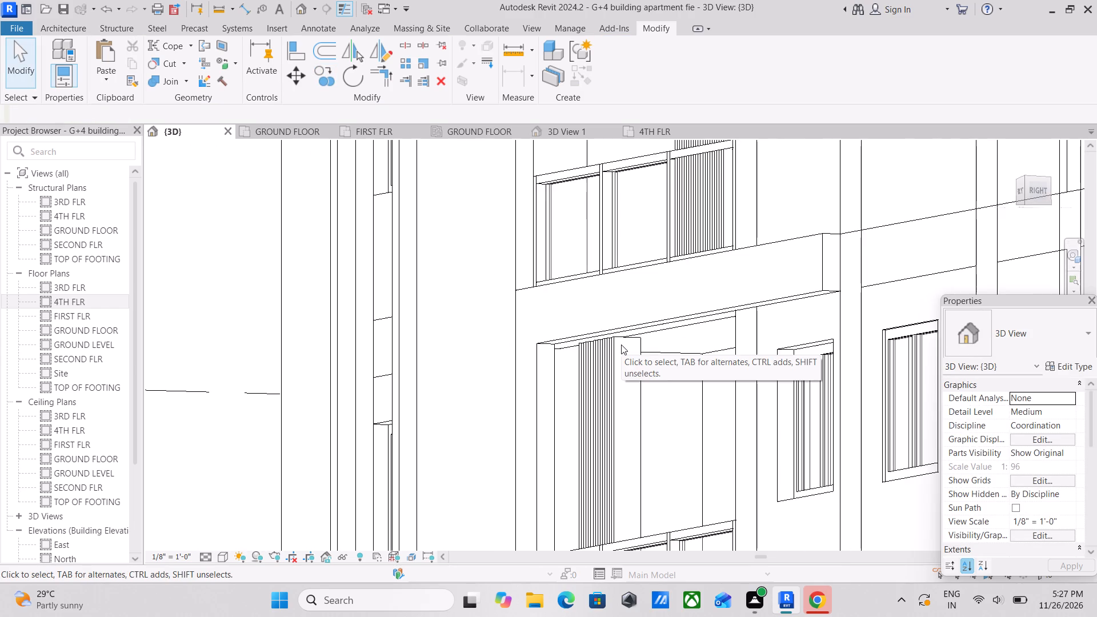
scroll(621, 344, down, 6)
middle_drag(621, 344, 606, 312)
scroll(606, 343, down, 2)
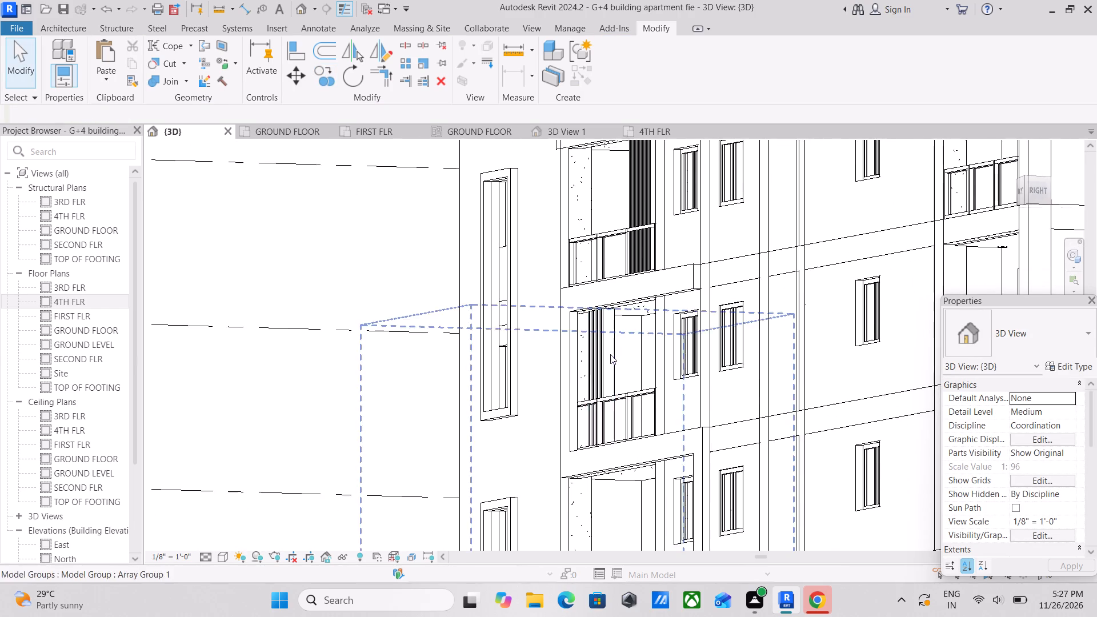
scroll(610, 354, down, 2)
shift+middle_drag(612, 367, 727, 452)
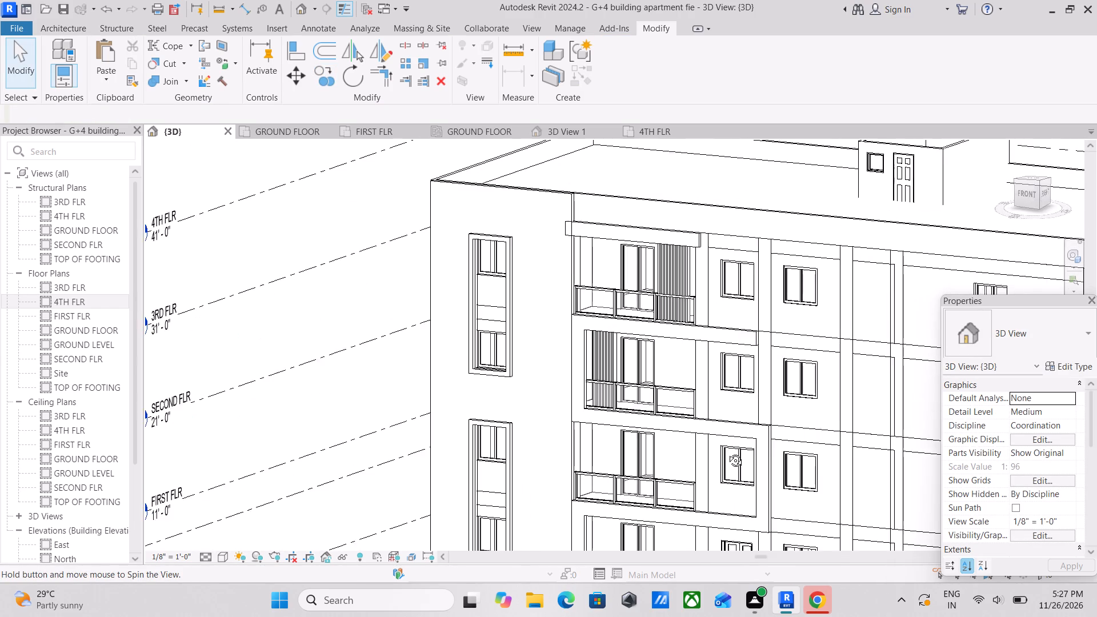
shift+middle_drag(611, 395, 725, 402)
scroll(640, 377, up, 8)
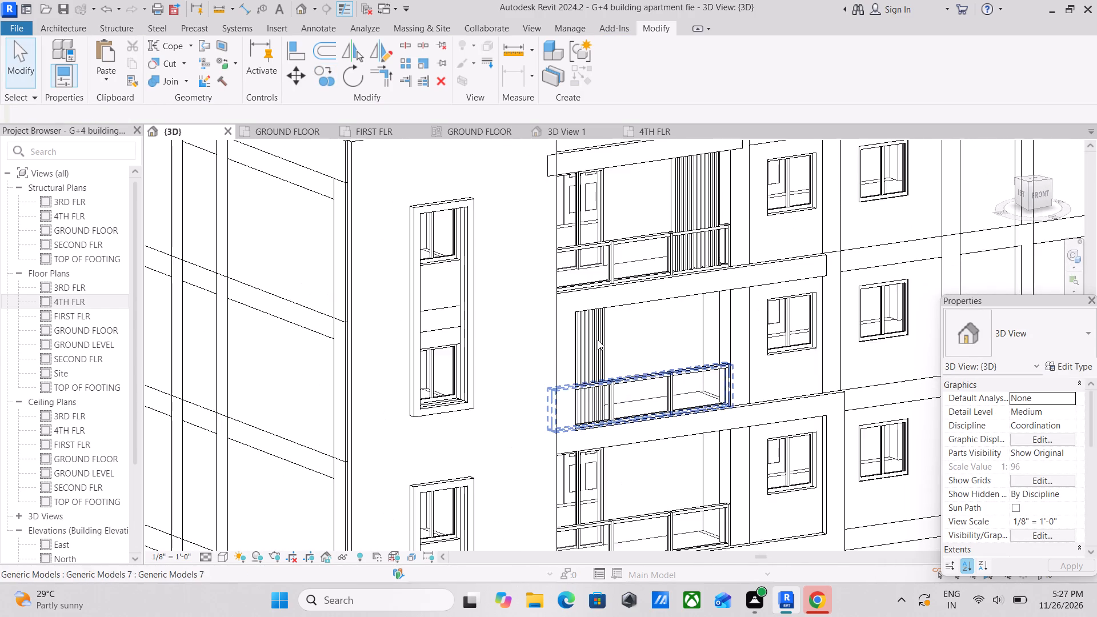
shift+middle_drag(595, 340, 560, 343)
scroll(535, 337, up, 3)
shift+middle_drag(526, 331, 510, 316)
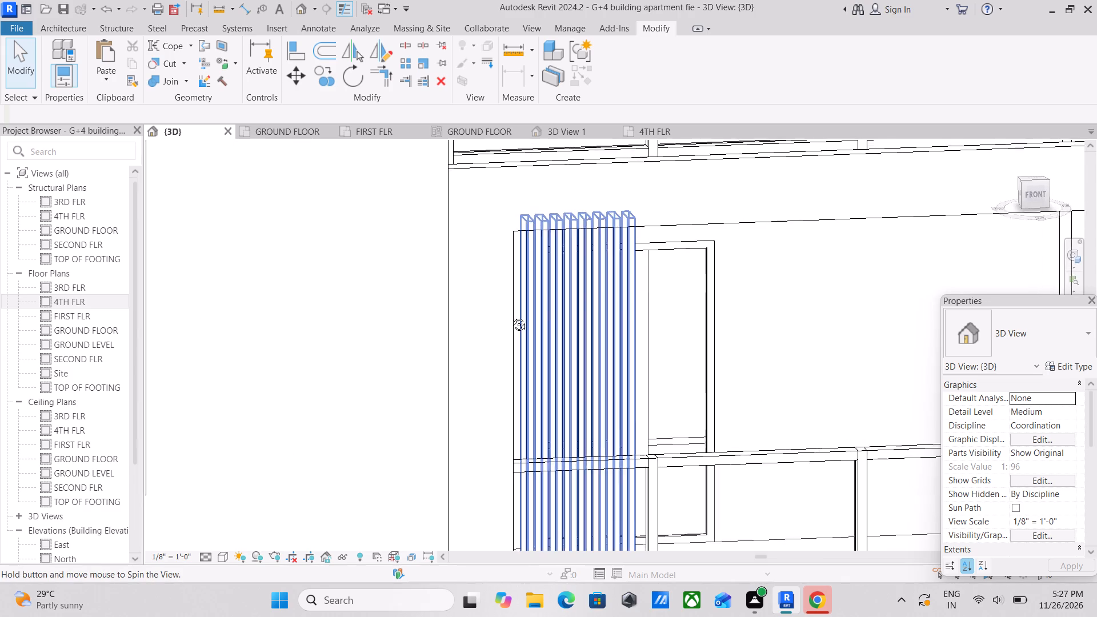
shift+middle_drag(510, 316, 538, 325)
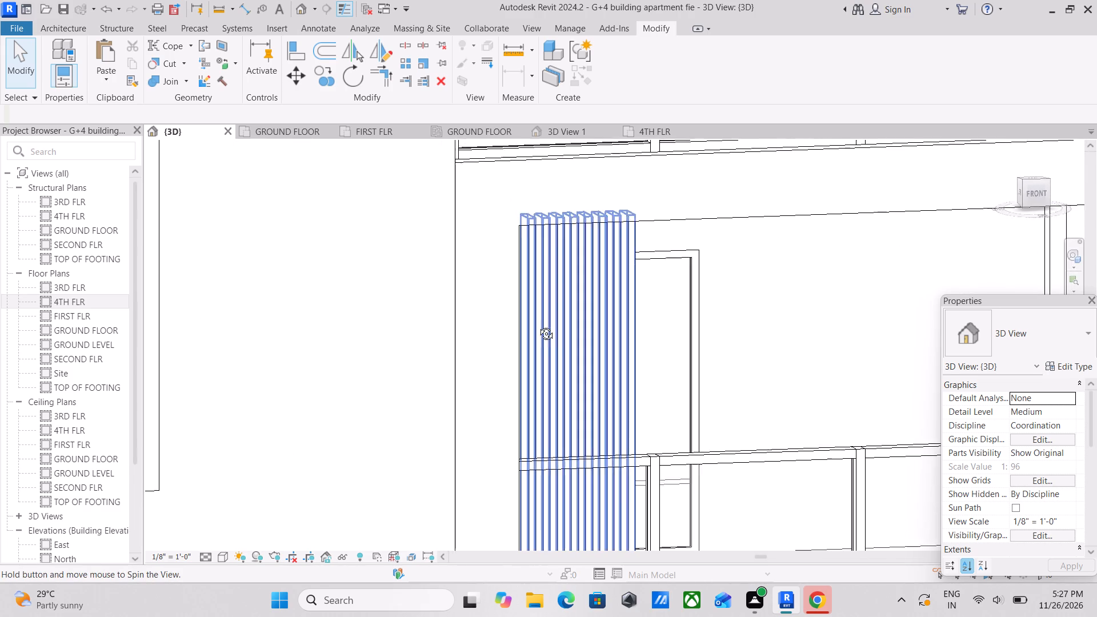
shift+middle_drag(538, 325, 449, 274)
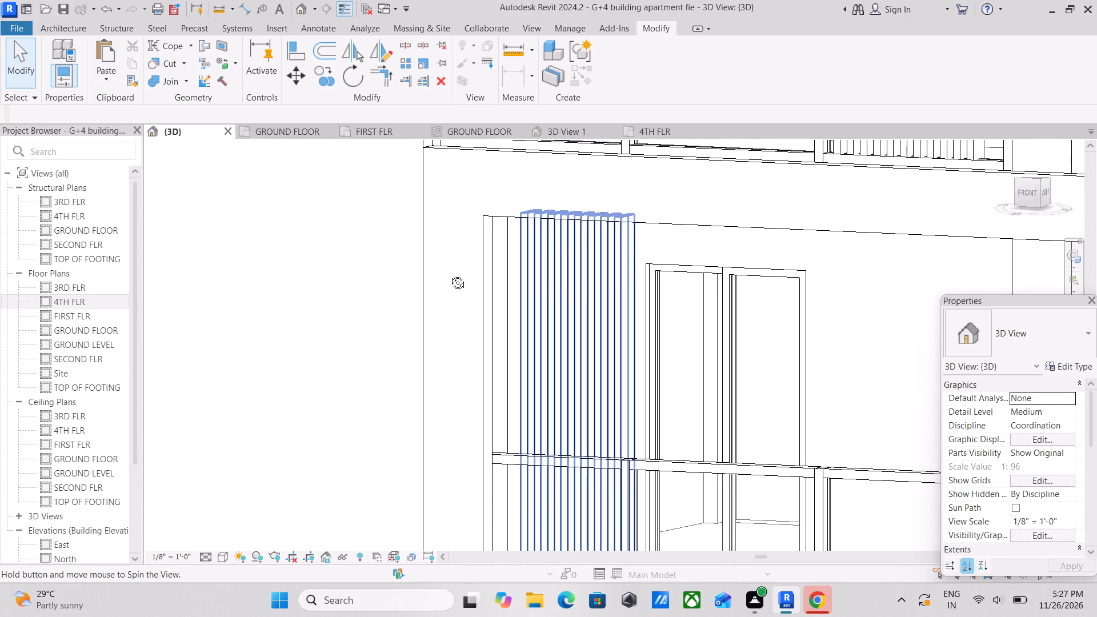
shift+middle_drag(449, 274, 384, 234)
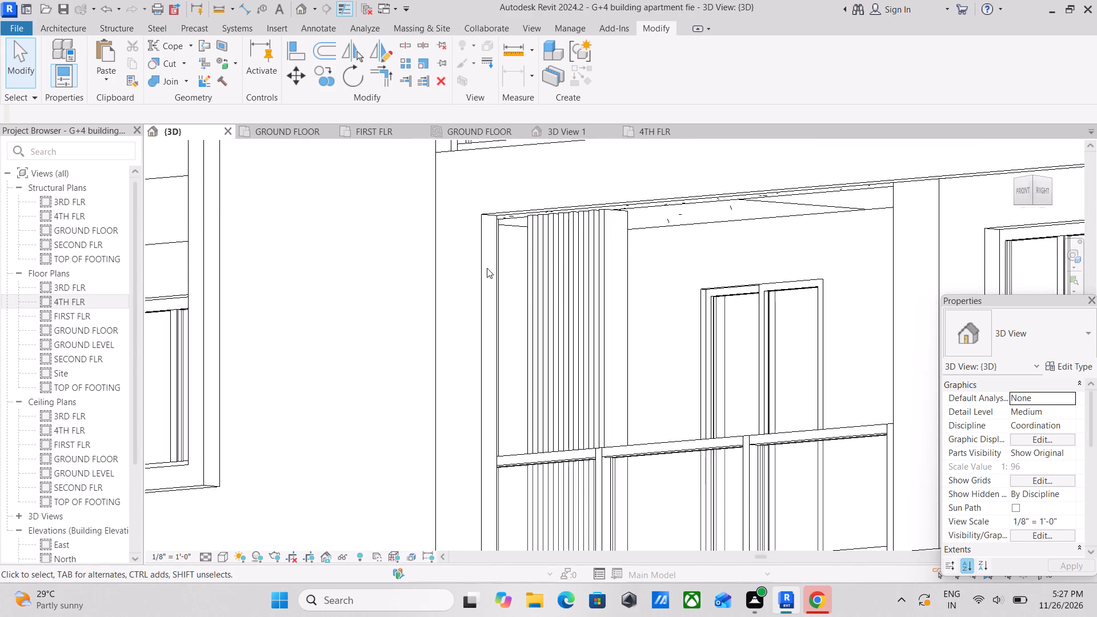
scroll(545, 290, down, 2)
middle_drag(562, 299, 601, 351)
scroll(603, 352, up, 1)
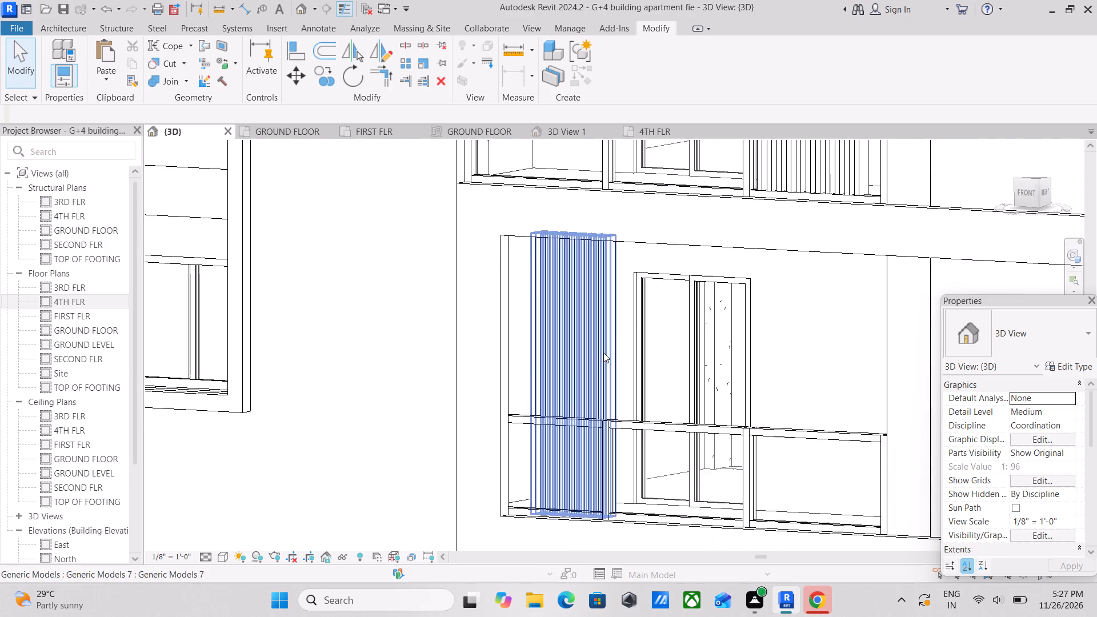
middle_drag(599, 364, 546, 253)
shift+middle_drag(572, 314, 543, 287)
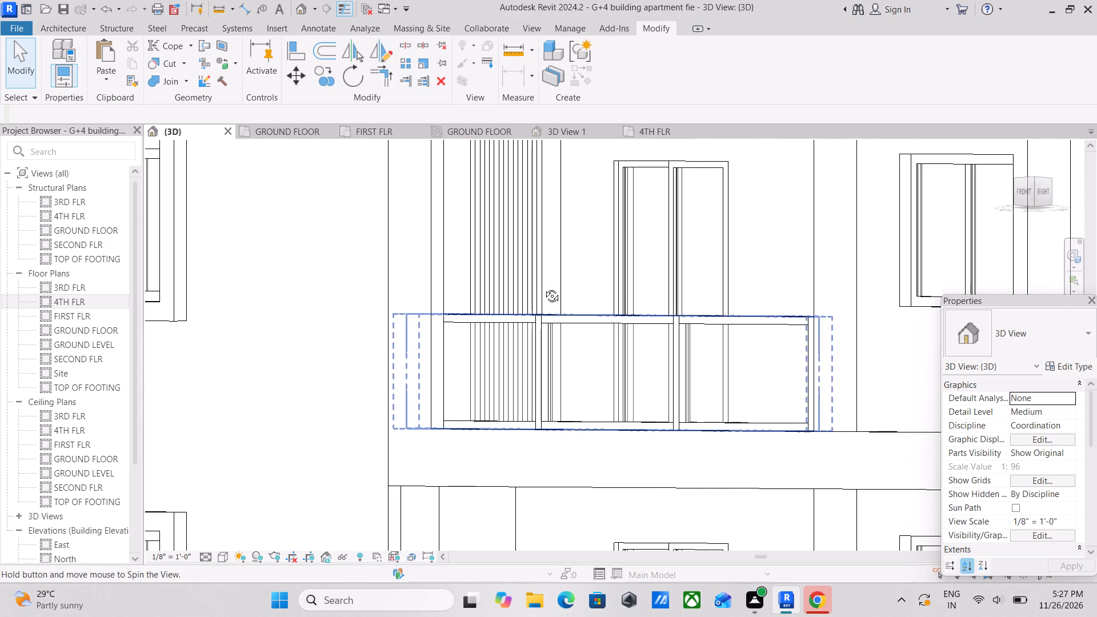
shift+middle_drag(543, 287, 565, 324)
key(Escape)
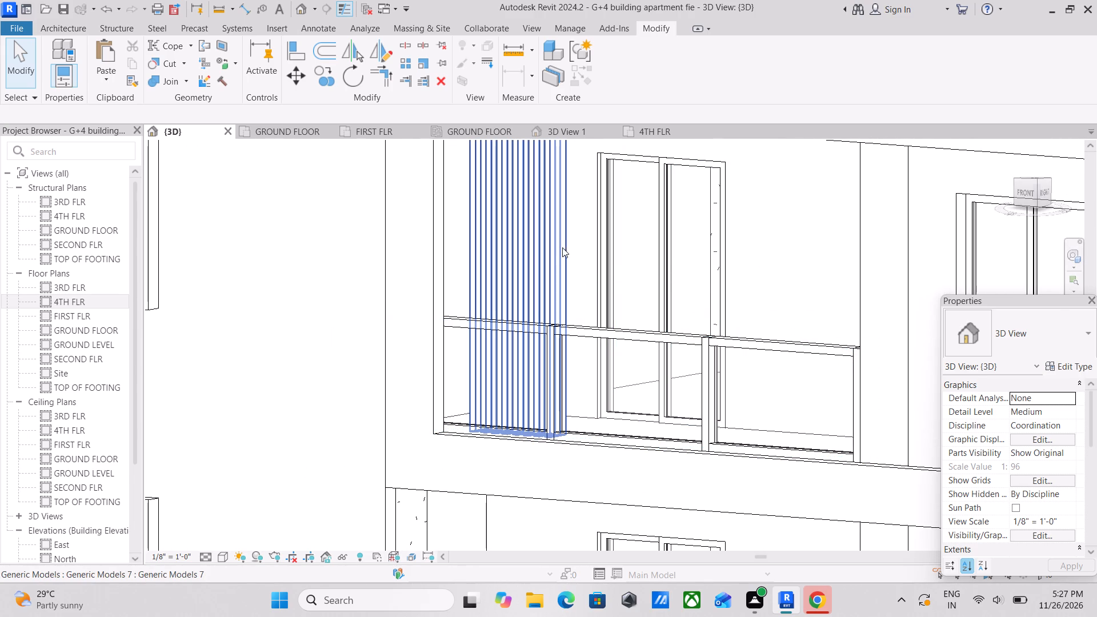
key(Escape)
click(564, 245)
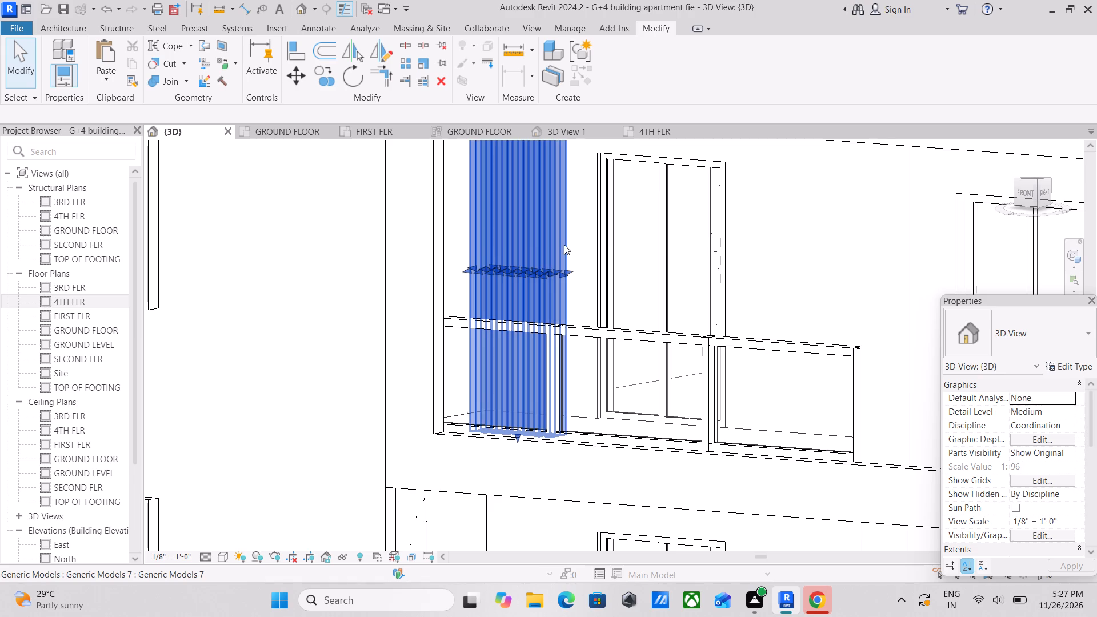
scroll(564, 245, down, 6)
middle_drag(626, 246, 630, 257)
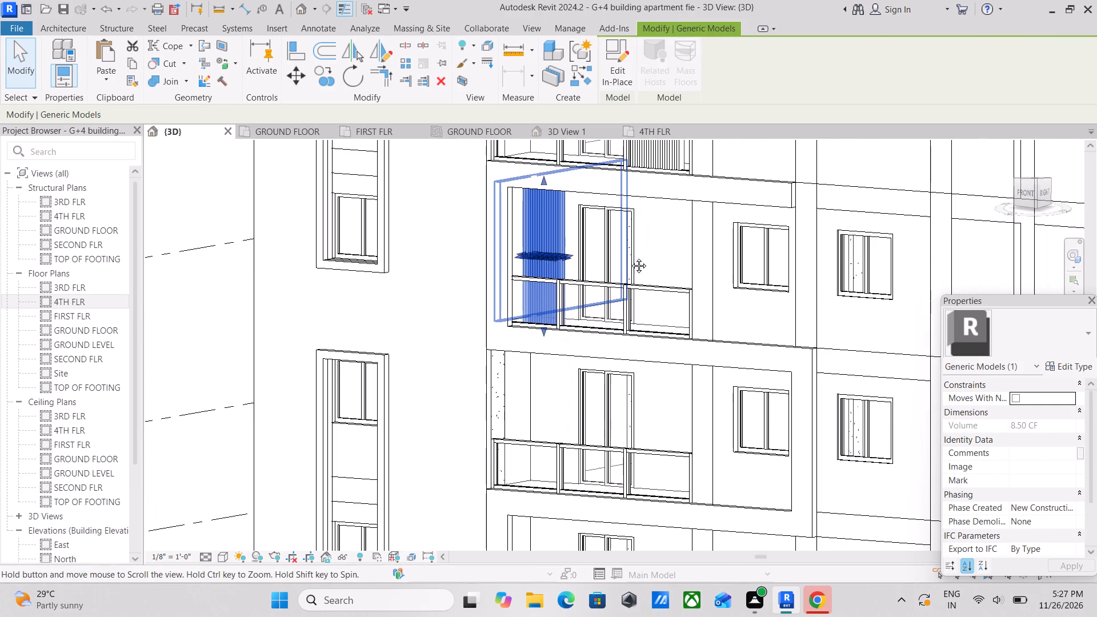
middle_drag(630, 257, 644, 304)
key(Escape)
Examine the balcony opening two levels below the top floor, including the beam's underside at its corner.
middle_drag(630, 352, 640, 263)
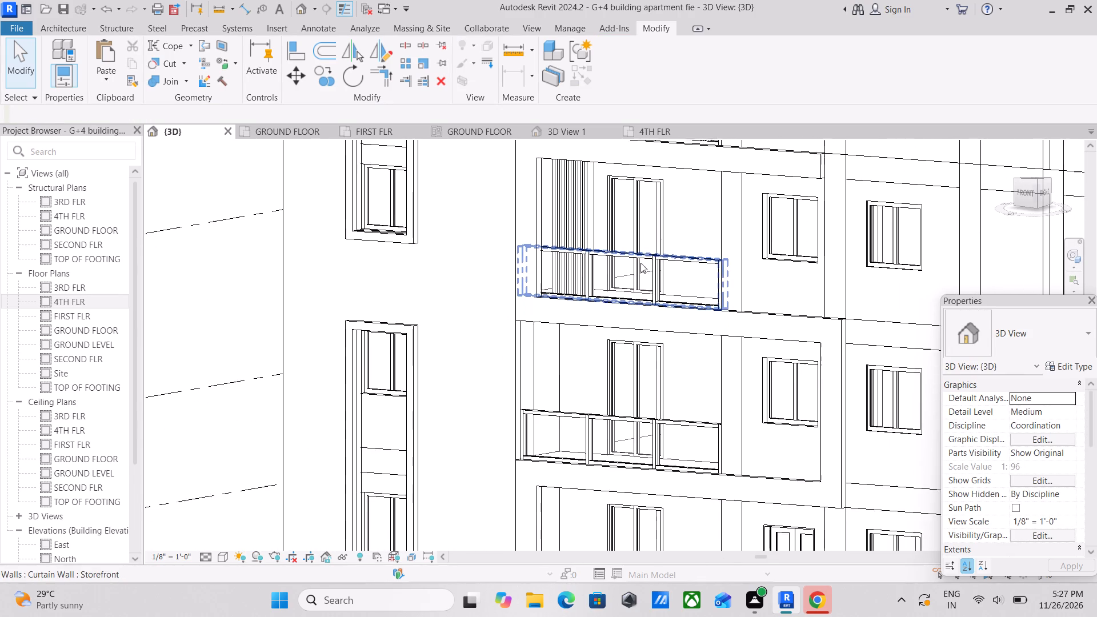
scroll(619, 356, down, 2)
shift+middle_drag(619, 356, 626, 301)
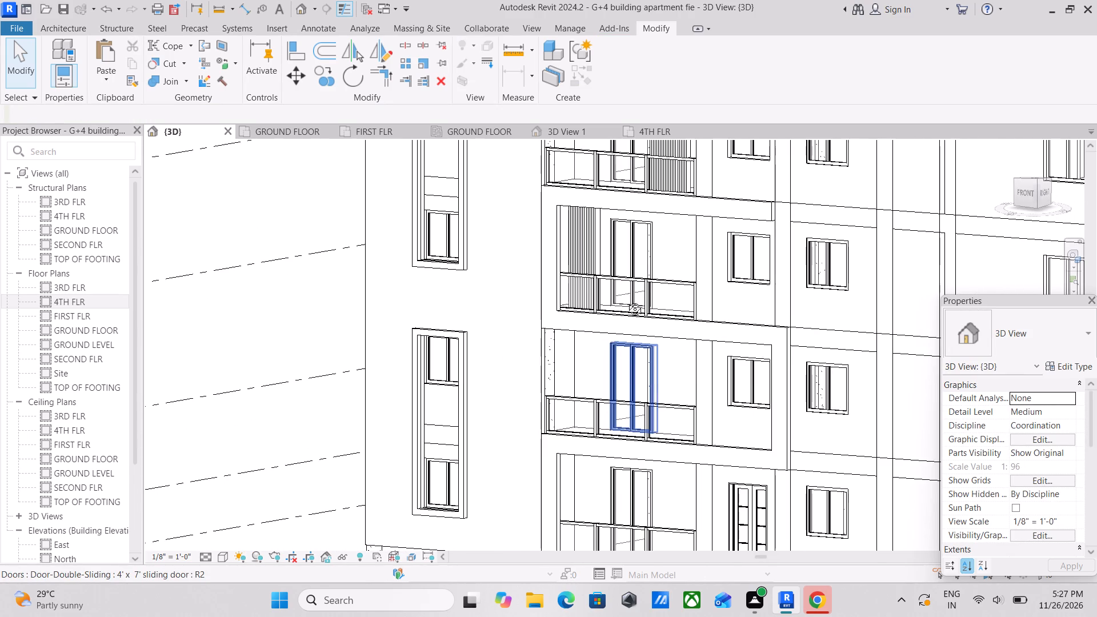
shift+middle_drag(626, 301, 651, 197)
scroll(580, 322, up, 2)
shift+middle_drag(563, 327, 535, 266)
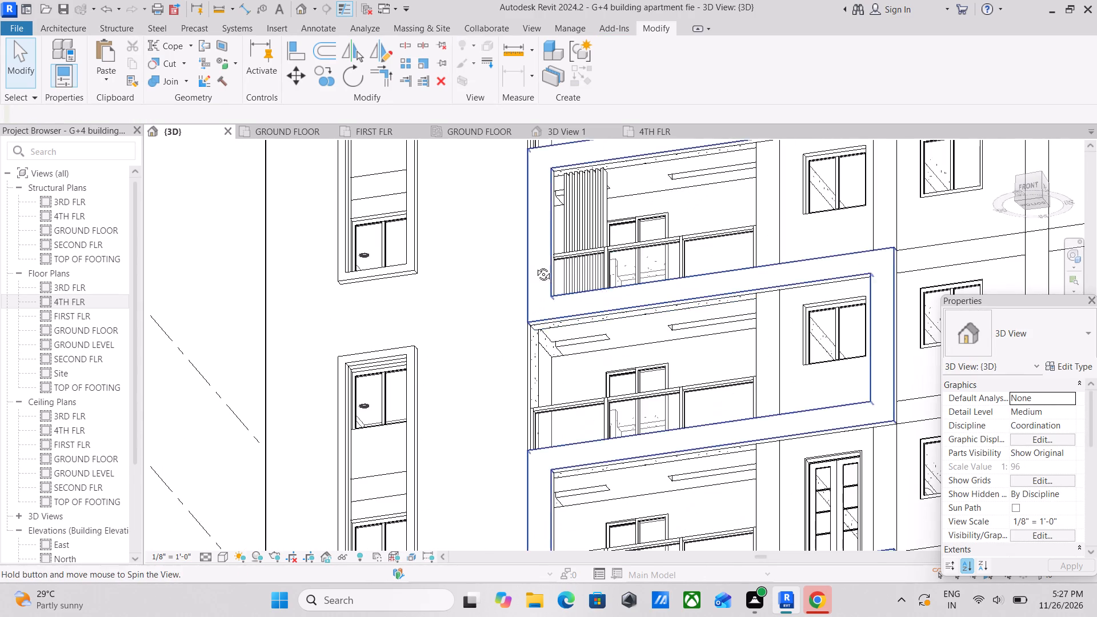
shift+middle_drag(535, 266, 531, 249)
scroll(546, 313, up, 6)
shift+scroll(557, 329, up, 1)
shift+middle_drag(549, 324, 525, 288)
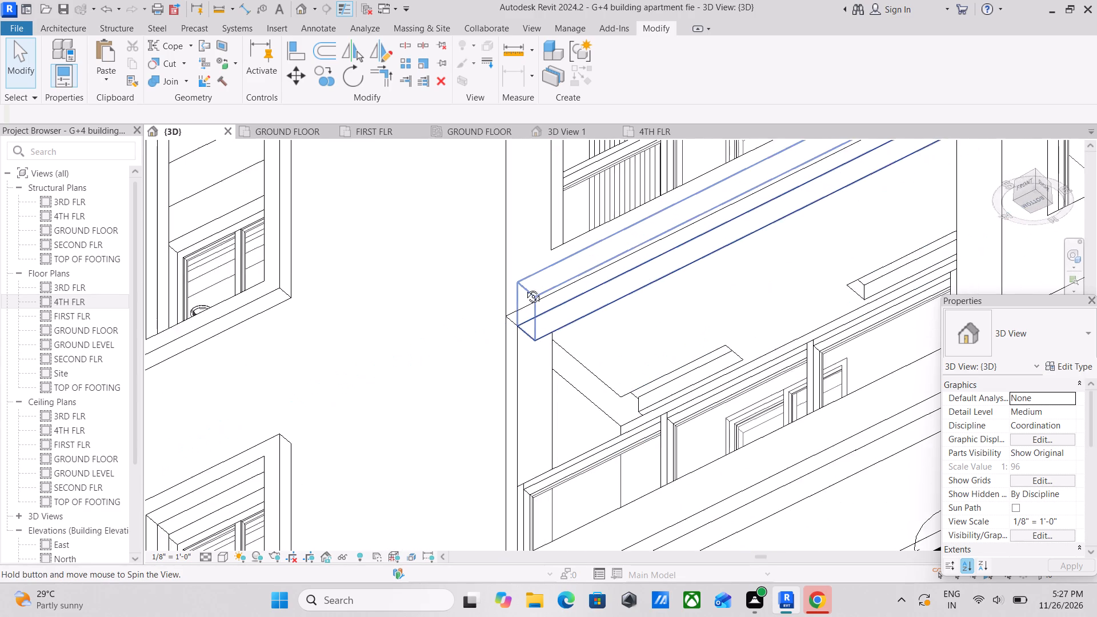
shift+middle_drag(525, 288, 510, 269)
scroll(550, 320, up, 4)
shift+middle_drag(553, 320, 563, 338)
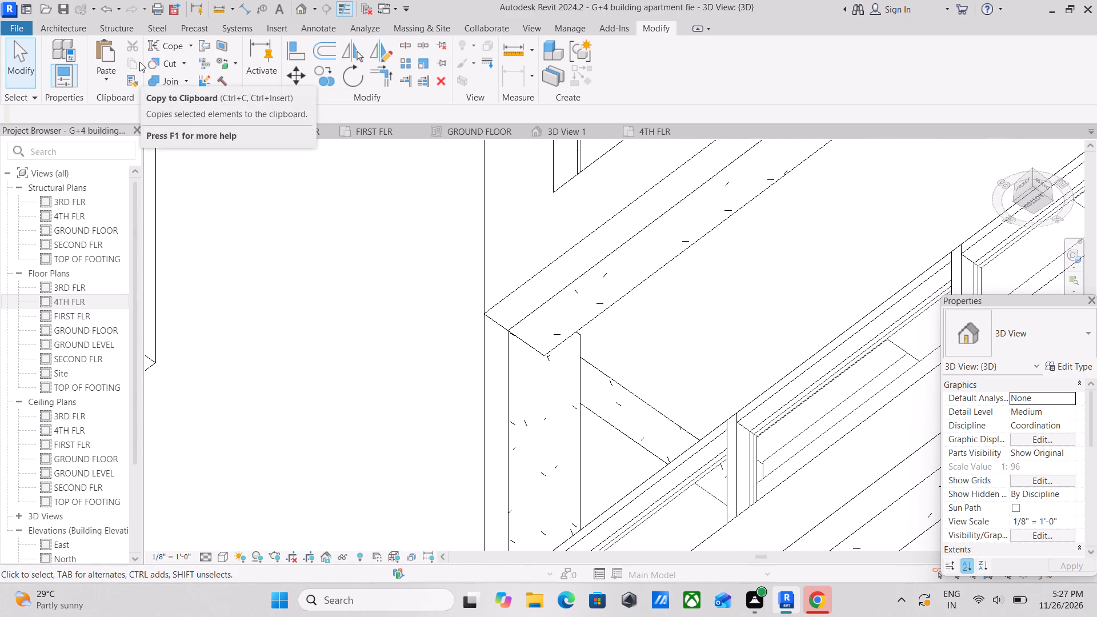
Start a new in-place model in the Generic Models category, keeping the suggested name.
click(66, 28)
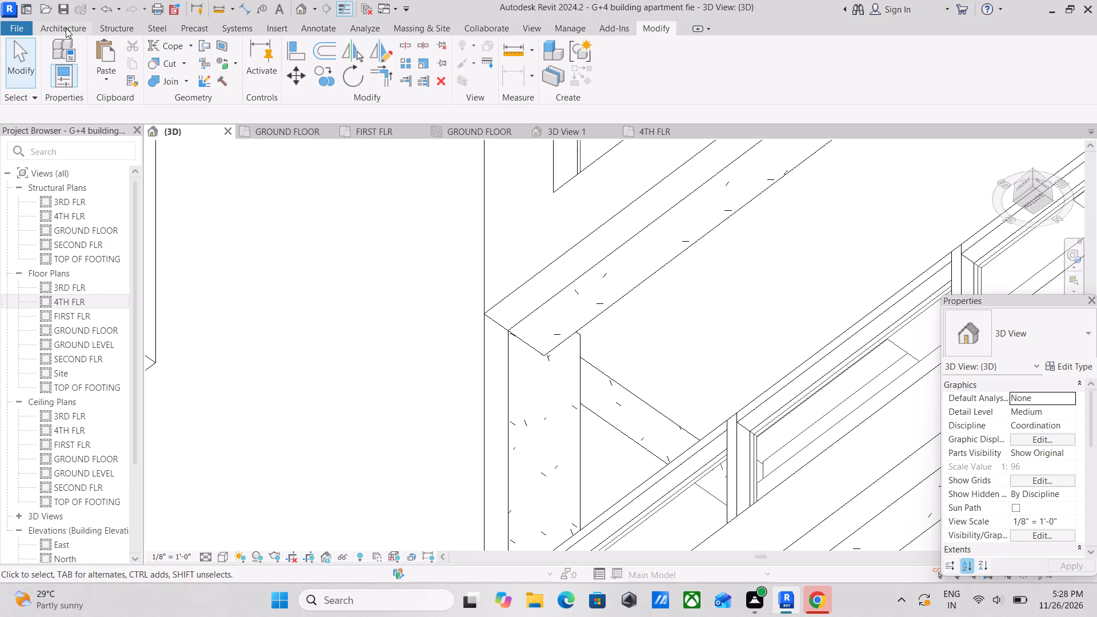
click(194, 79)
click(213, 141)
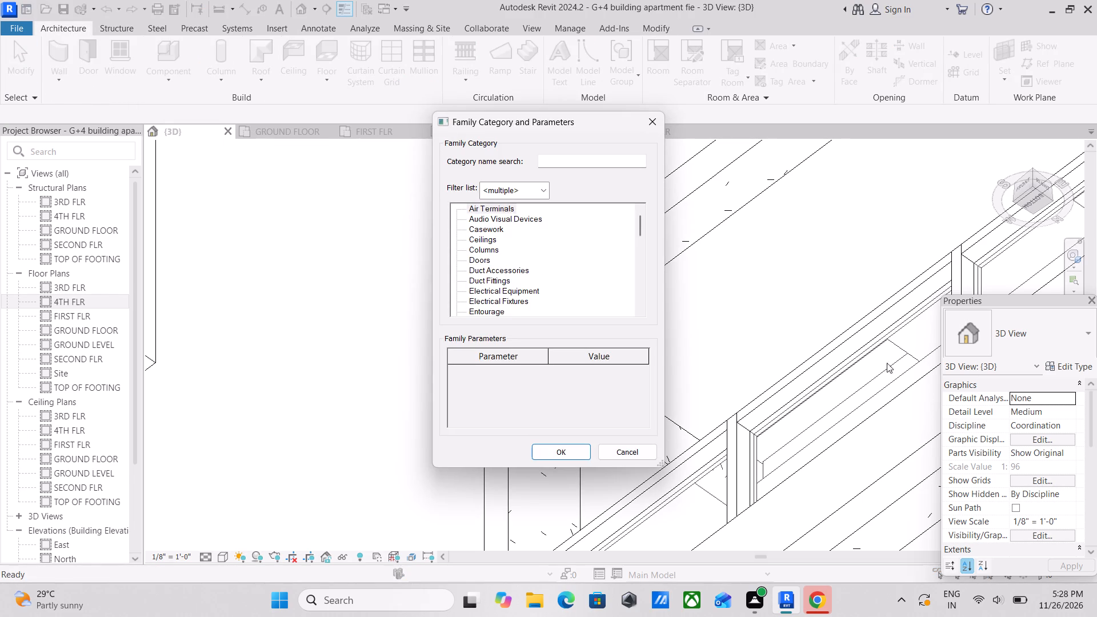
scroll(599, 318, down, 3)
scroll(499, 275, down, 9)
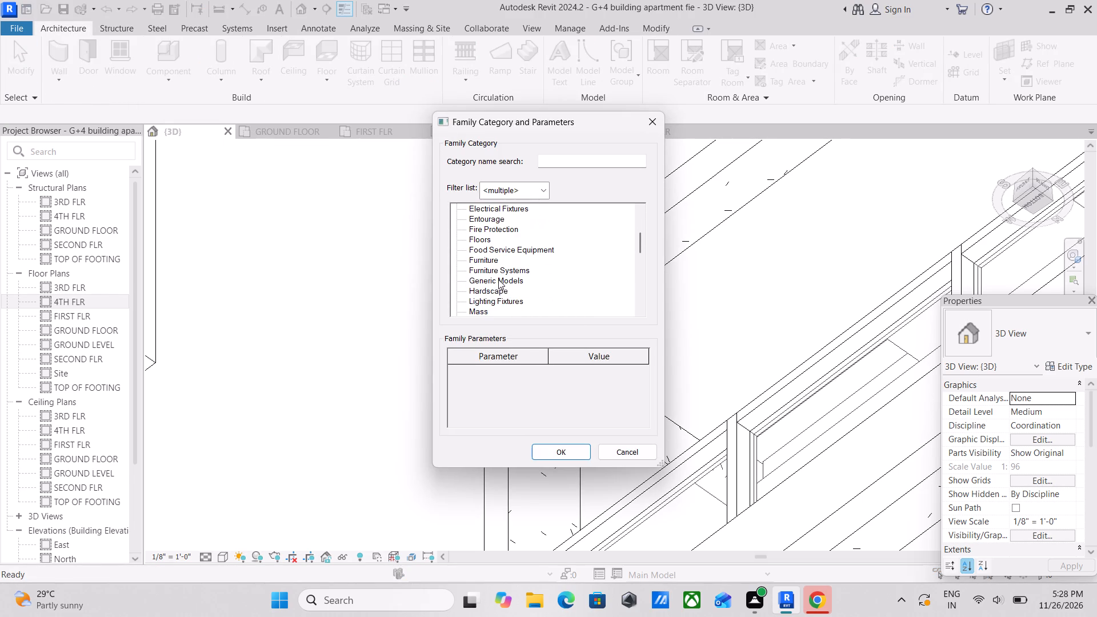
click(524, 282)
click(502, 282)
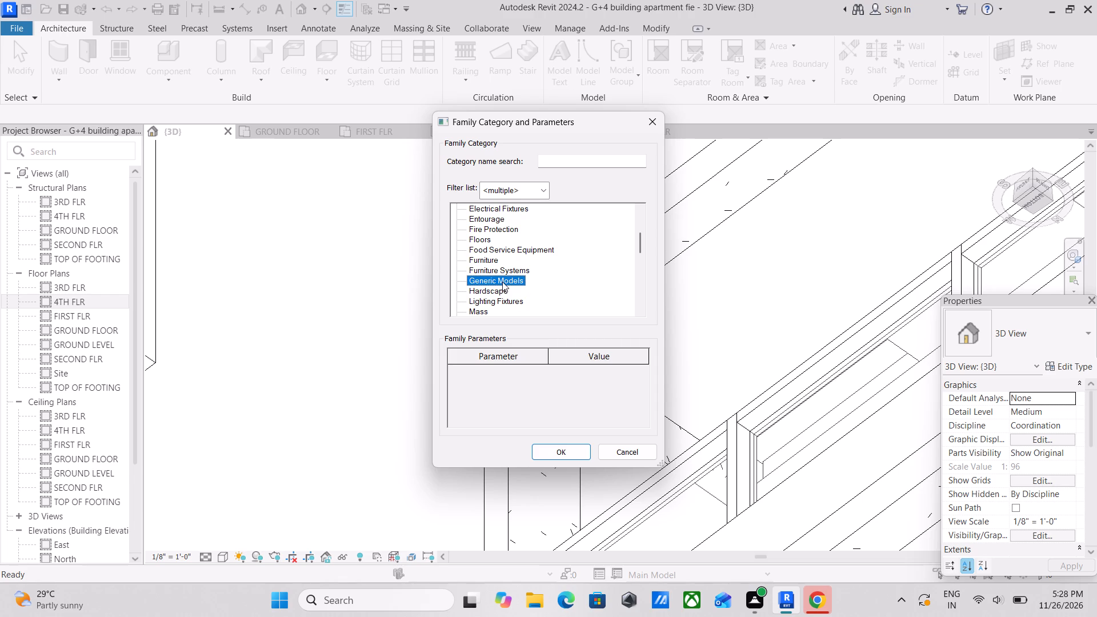
click(567, 454)
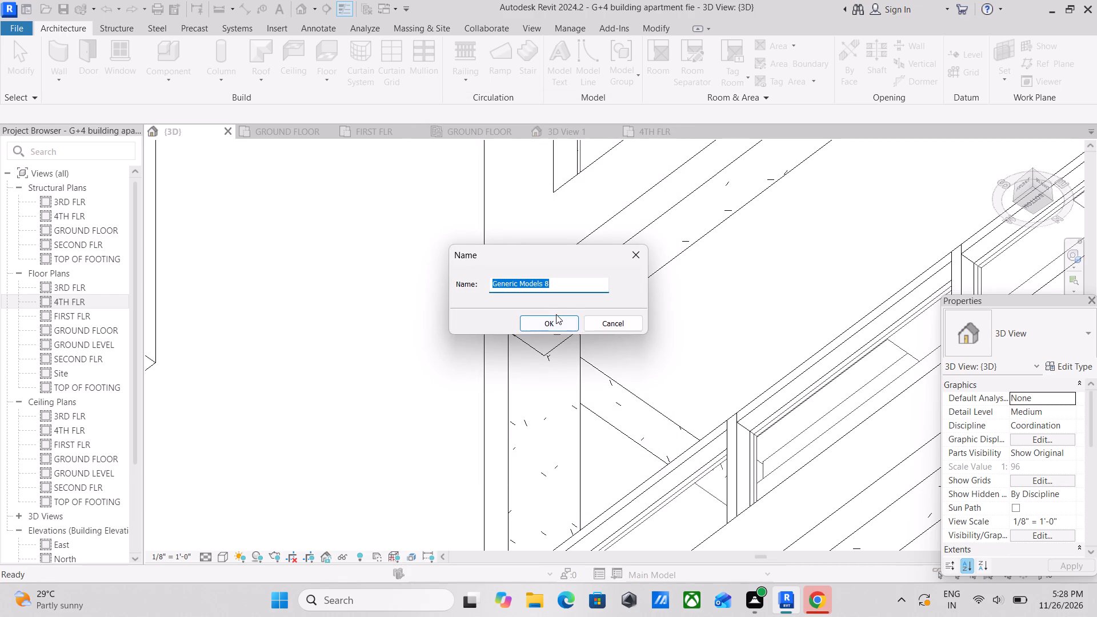
click(556, 314)
click(550, 318)
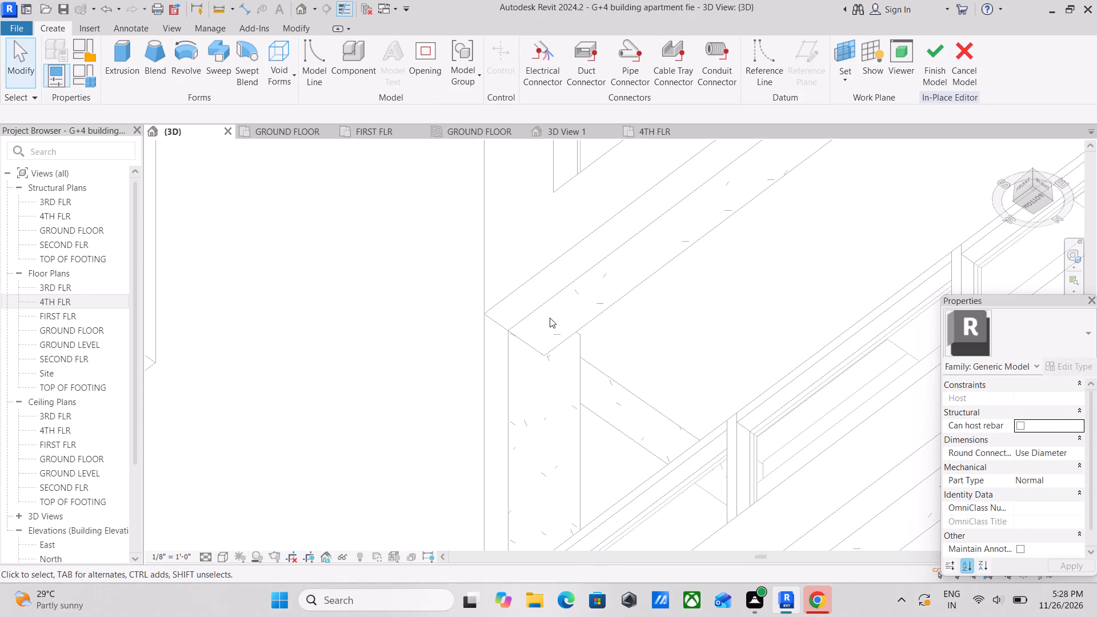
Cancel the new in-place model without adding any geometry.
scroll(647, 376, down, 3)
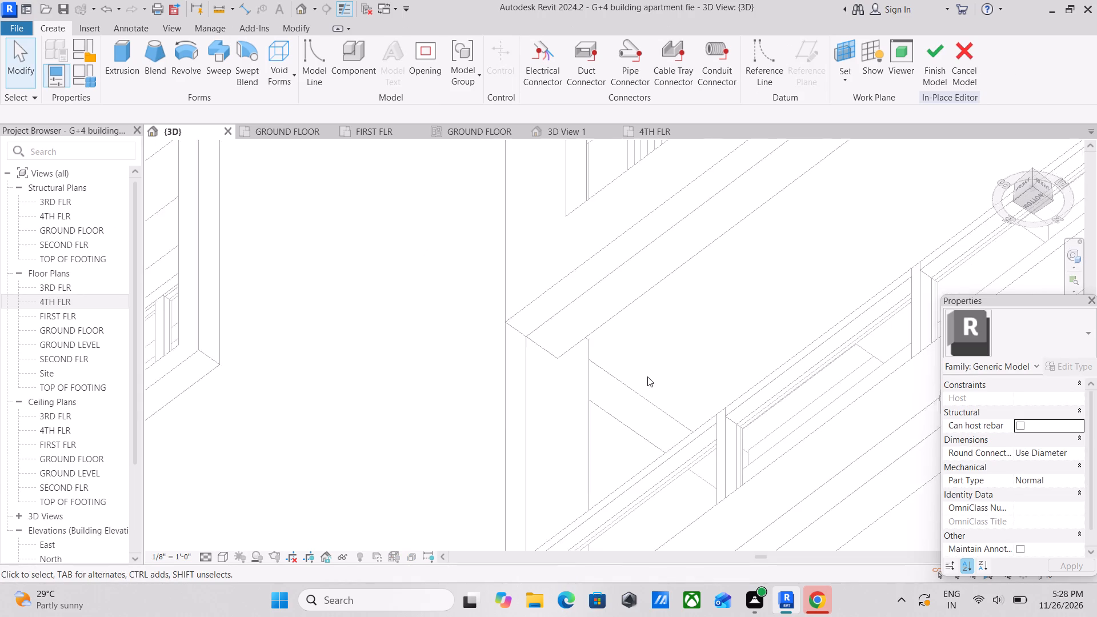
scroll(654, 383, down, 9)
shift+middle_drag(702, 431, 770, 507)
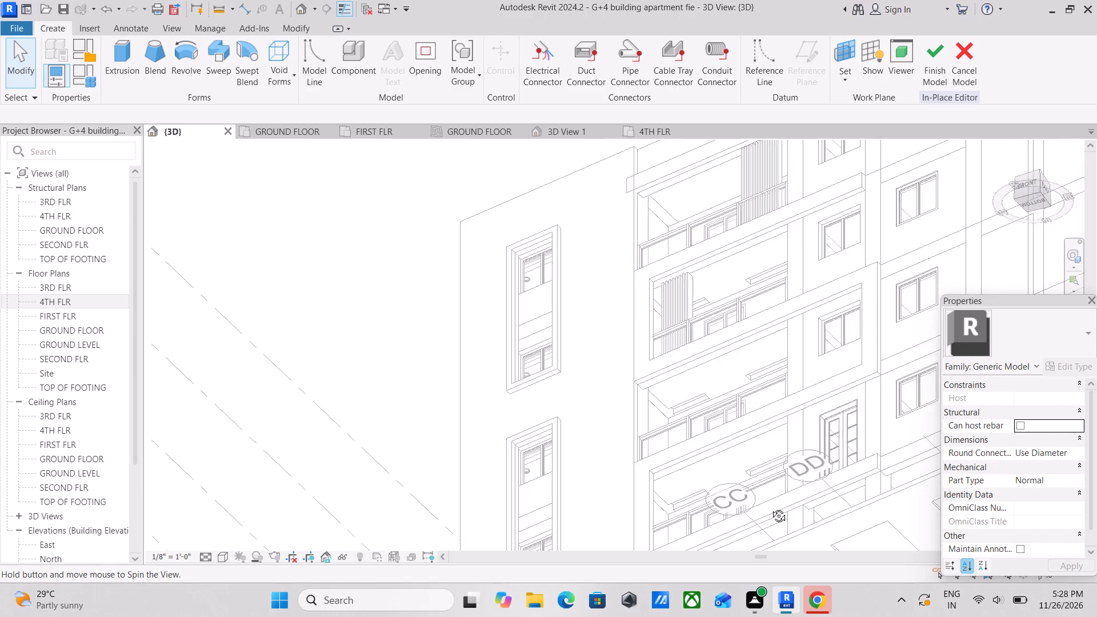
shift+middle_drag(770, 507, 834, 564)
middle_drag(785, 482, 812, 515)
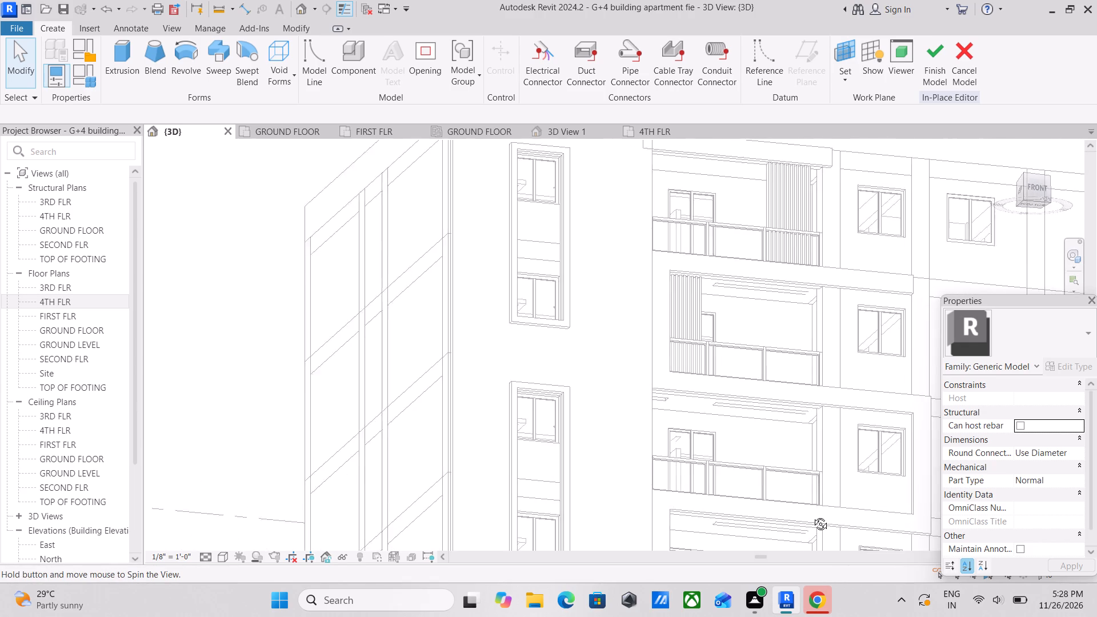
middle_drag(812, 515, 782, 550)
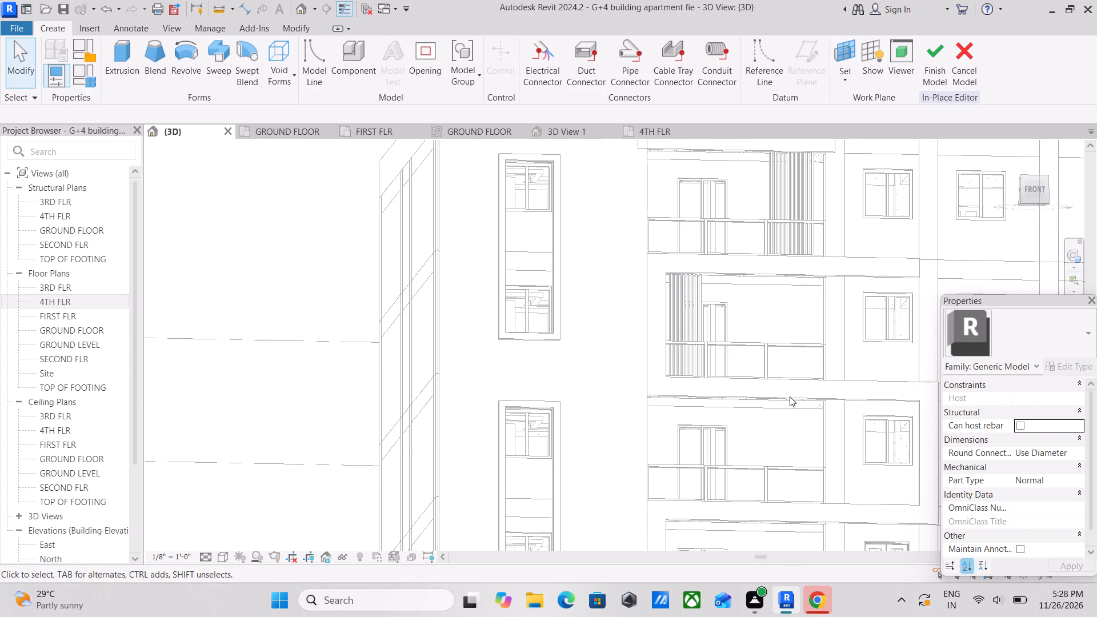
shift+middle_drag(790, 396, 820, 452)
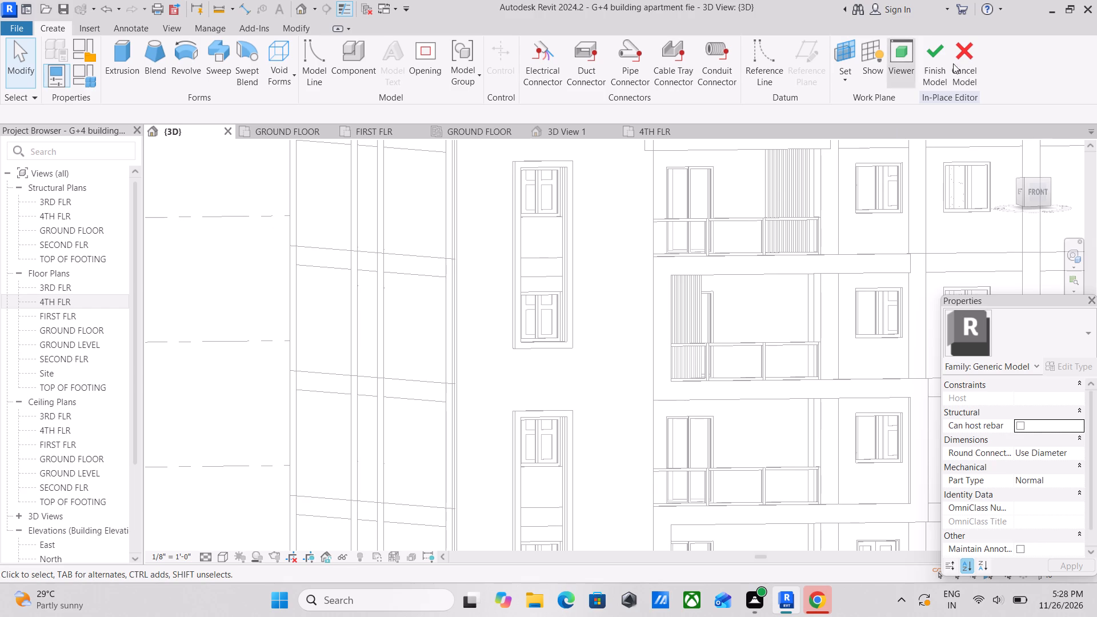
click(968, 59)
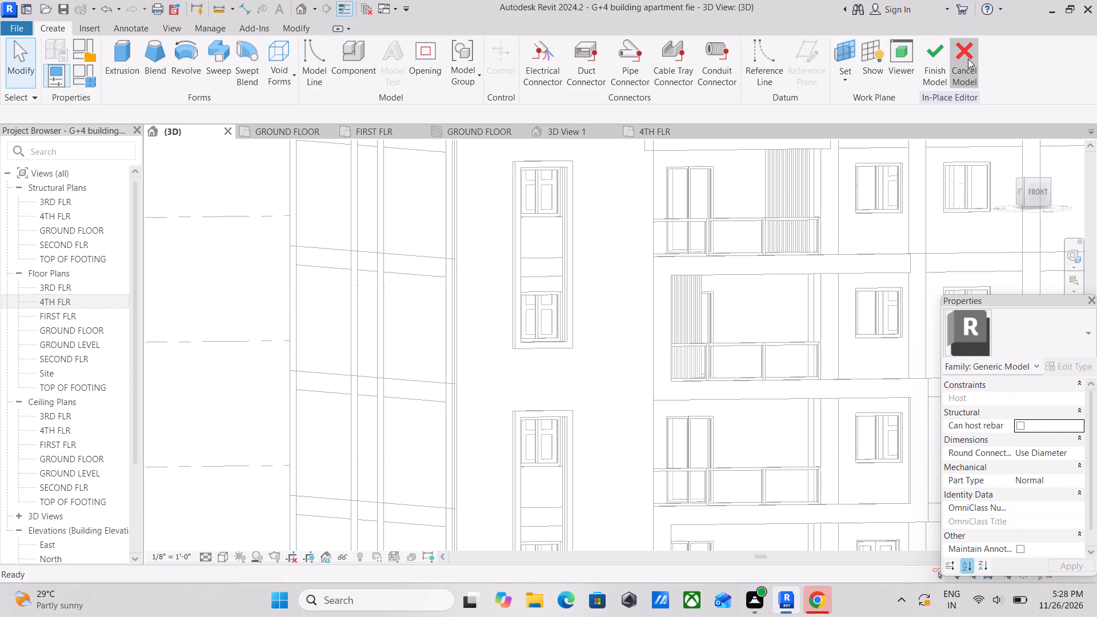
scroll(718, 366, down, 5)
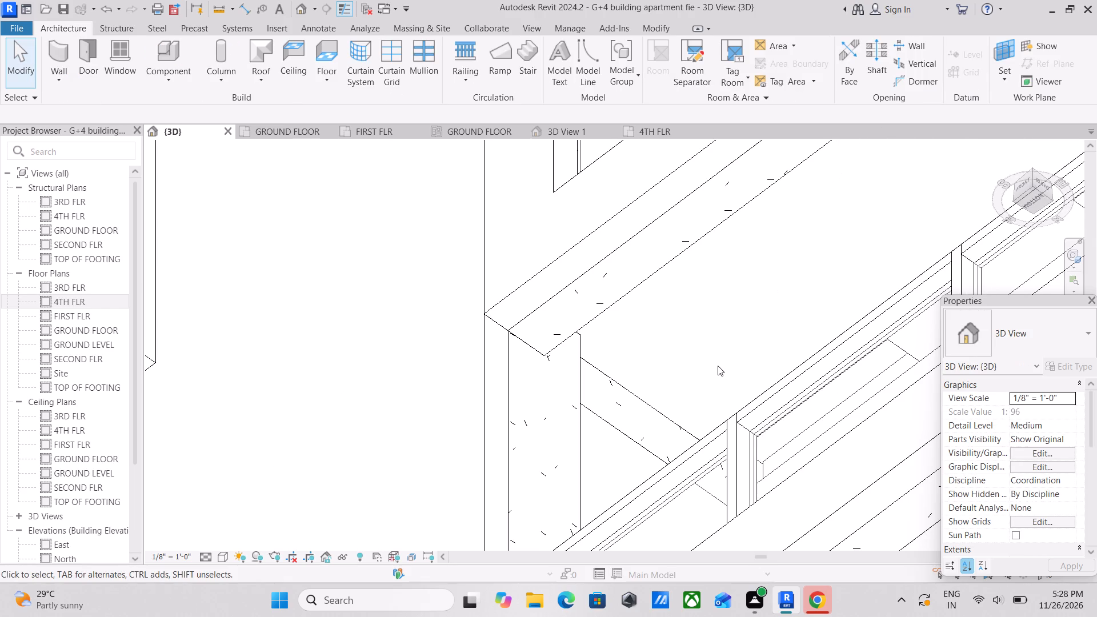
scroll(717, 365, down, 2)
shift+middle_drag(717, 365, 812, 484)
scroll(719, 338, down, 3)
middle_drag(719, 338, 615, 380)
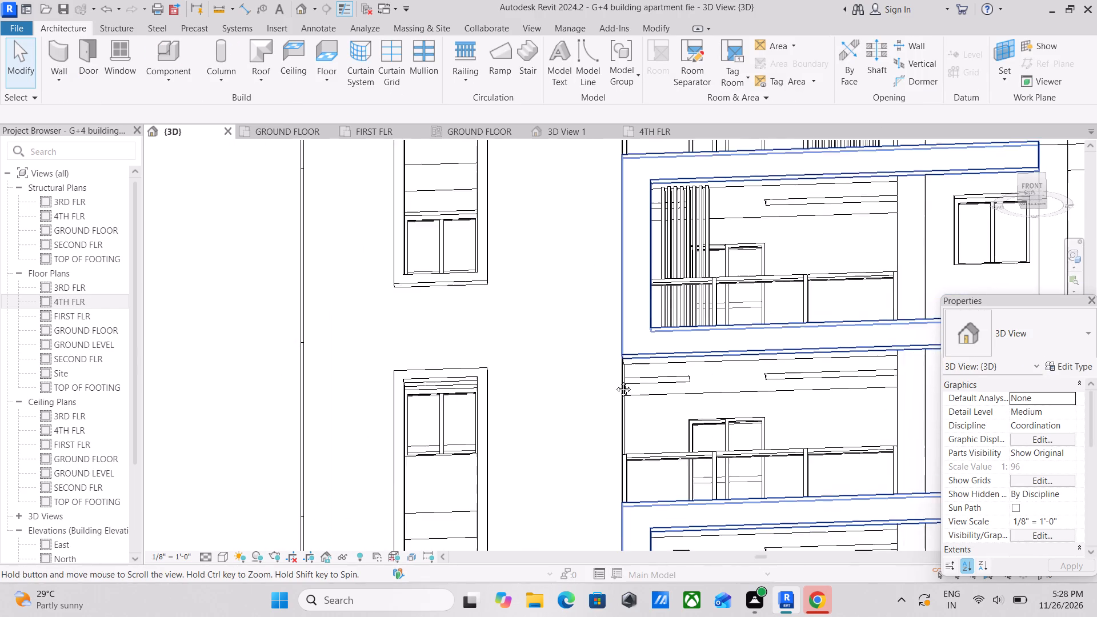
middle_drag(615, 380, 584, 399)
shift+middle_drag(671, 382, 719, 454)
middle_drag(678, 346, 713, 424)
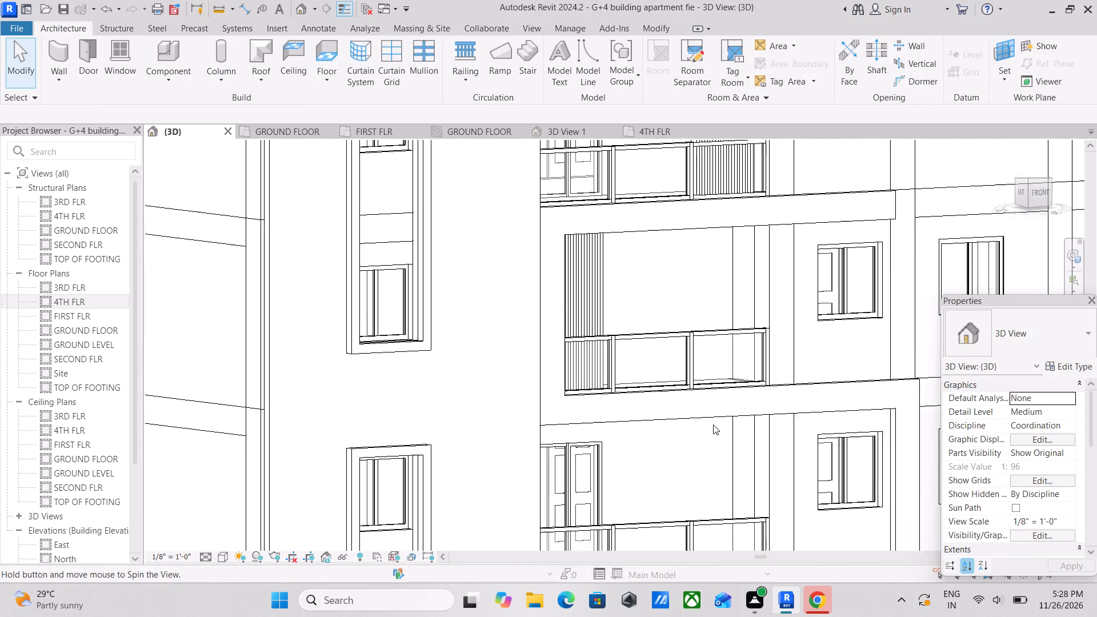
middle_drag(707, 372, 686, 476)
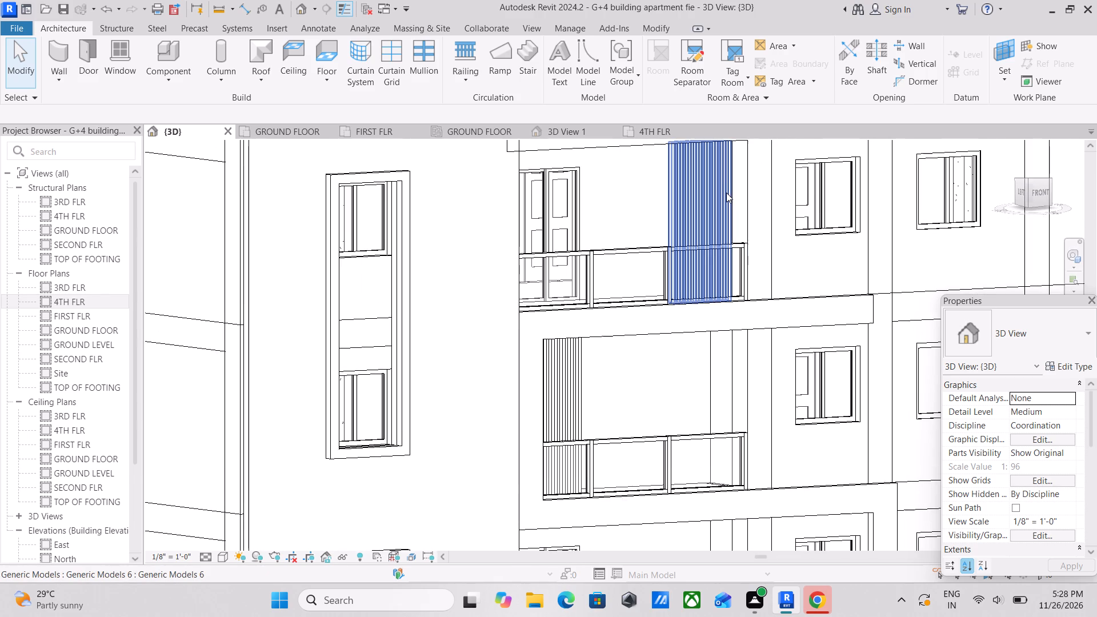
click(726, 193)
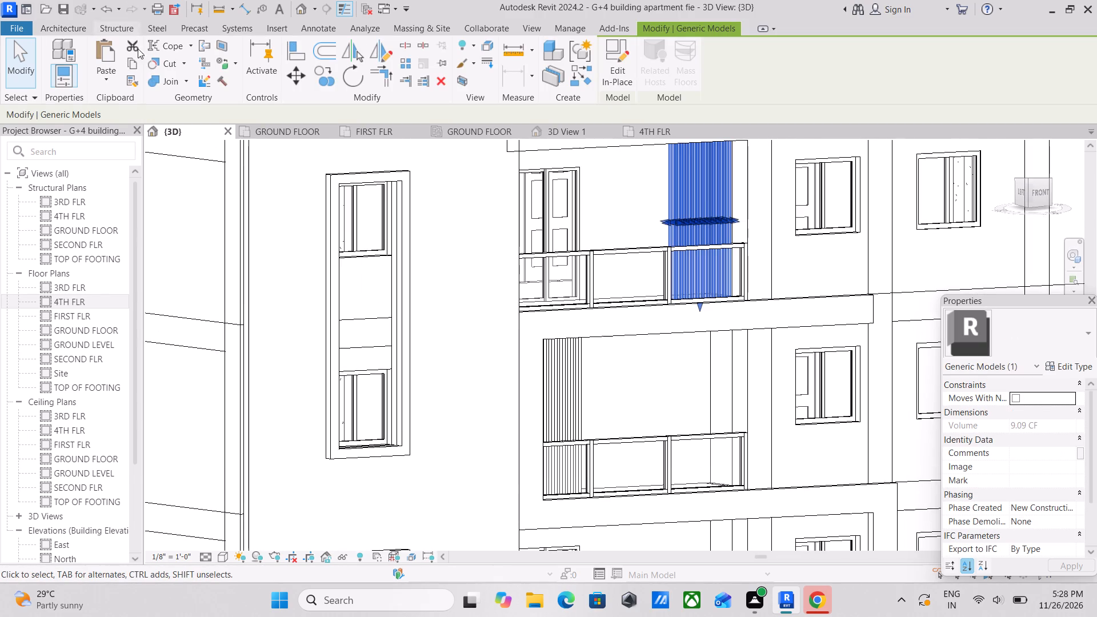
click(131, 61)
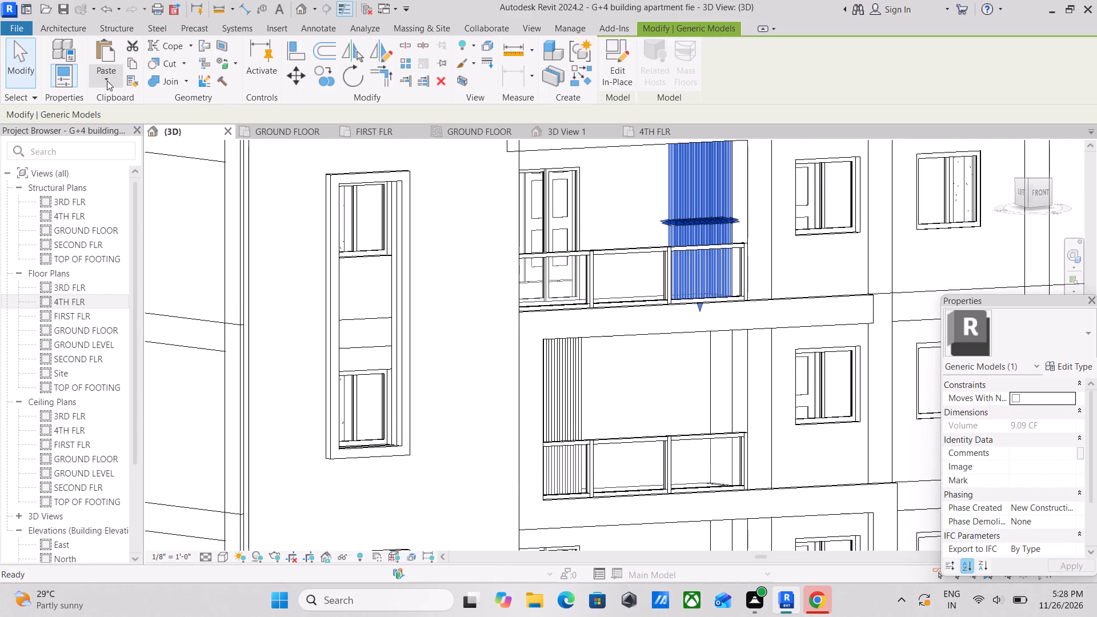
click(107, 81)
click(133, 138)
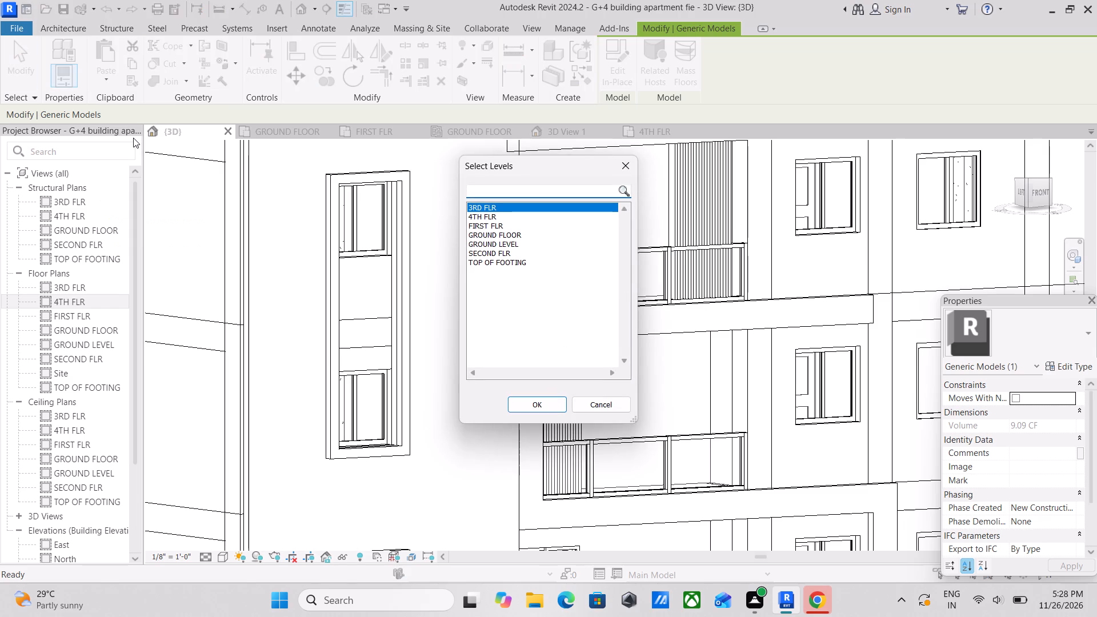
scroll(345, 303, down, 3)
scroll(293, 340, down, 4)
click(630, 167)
In the front view, copy the top-floor balcony's slat model and paste it aligned to the SECOND FLR level.
scroll(643, 261, down, 3)
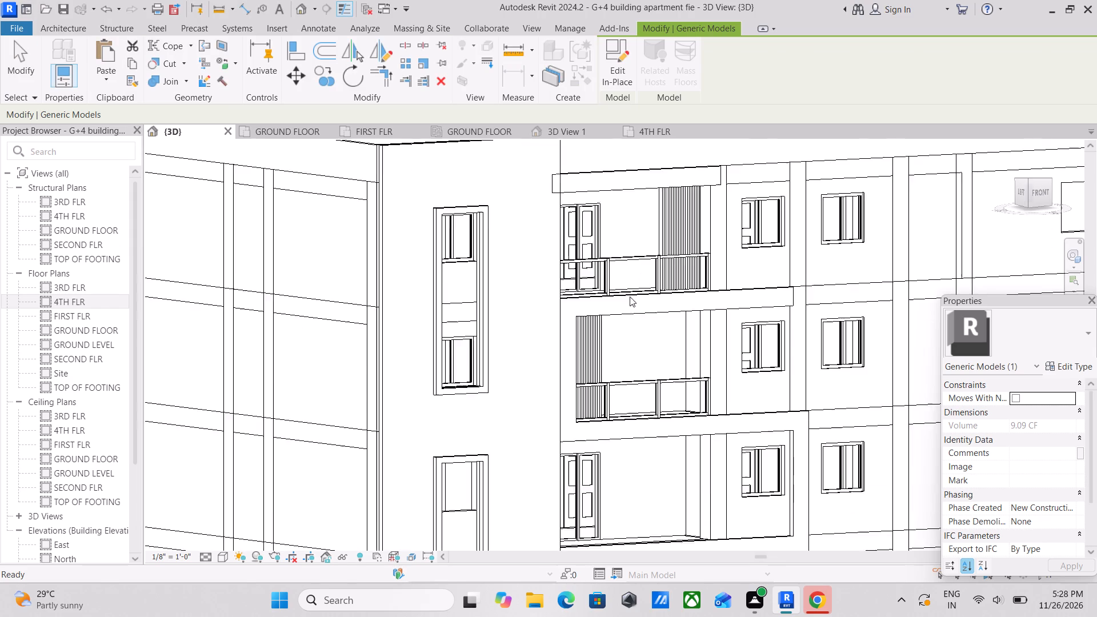
scroll(626, 309, down, 4)
middle_drag(622, 332, 541, 332)
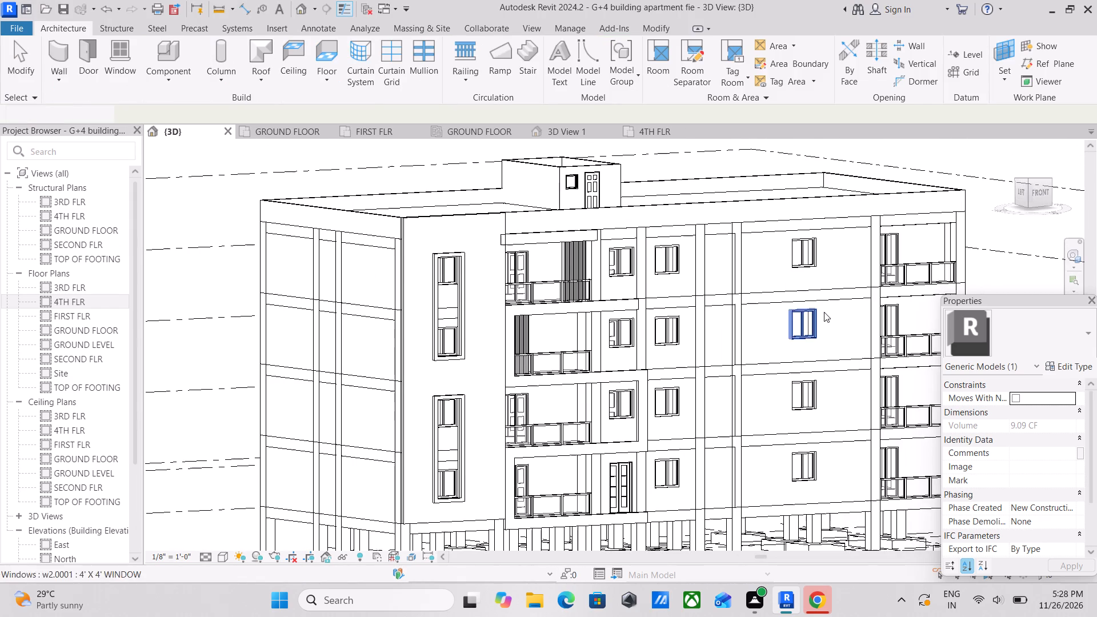
click(1044, 196)
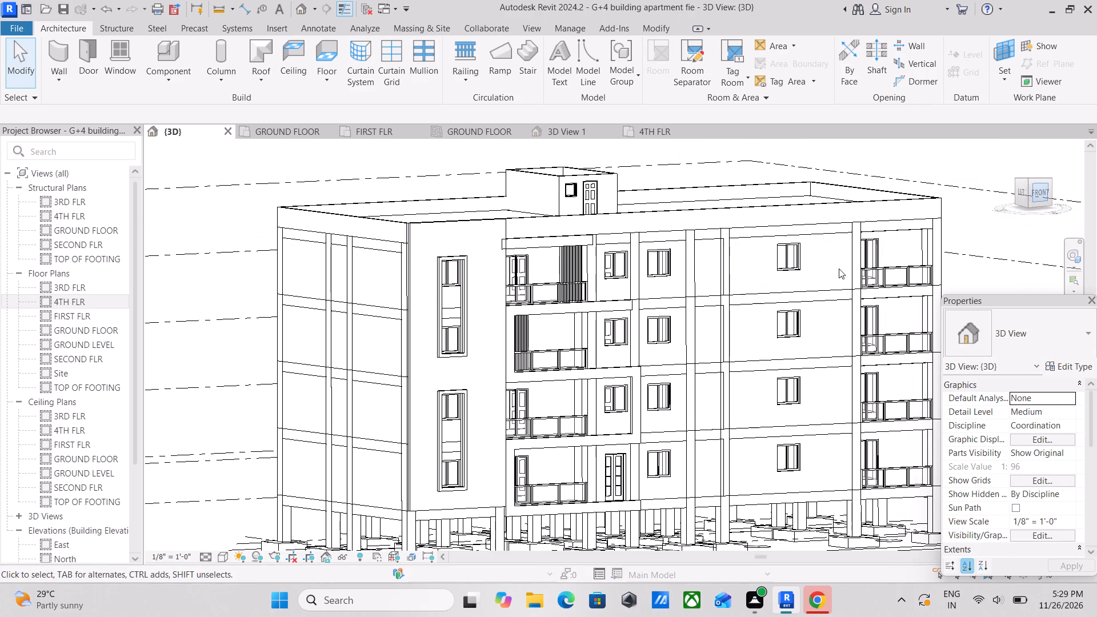
scroll(484, 335, up, 3)
scroll(459, 297, up, 4)
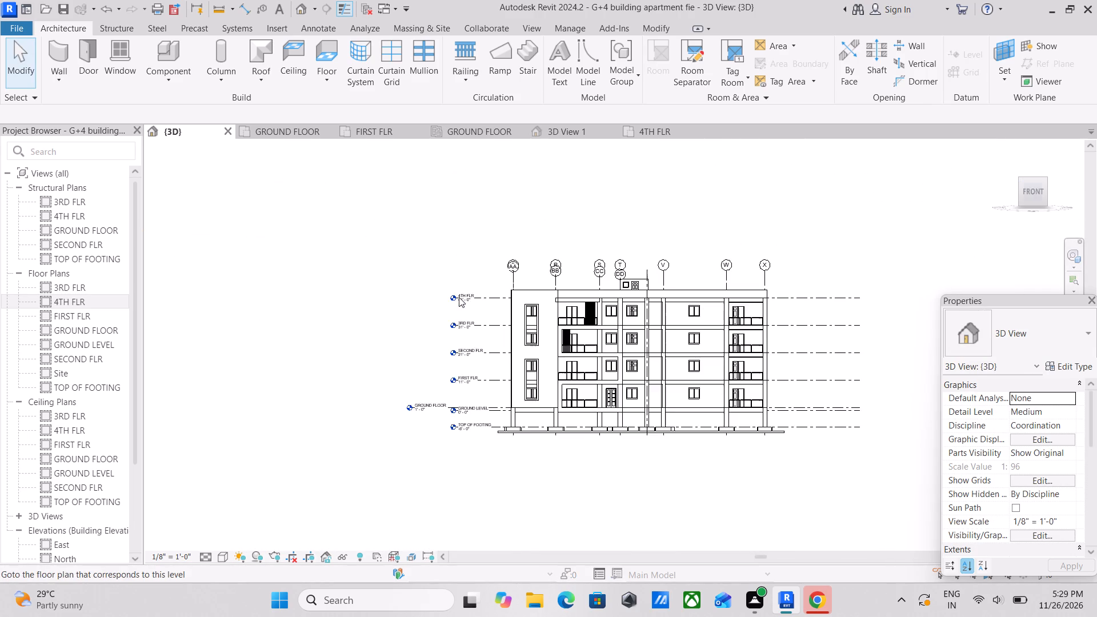
scroll(571, 336, up, 4)
scroll(664, 312, up, 3)
middle_drag(680, 316, 589, 297)
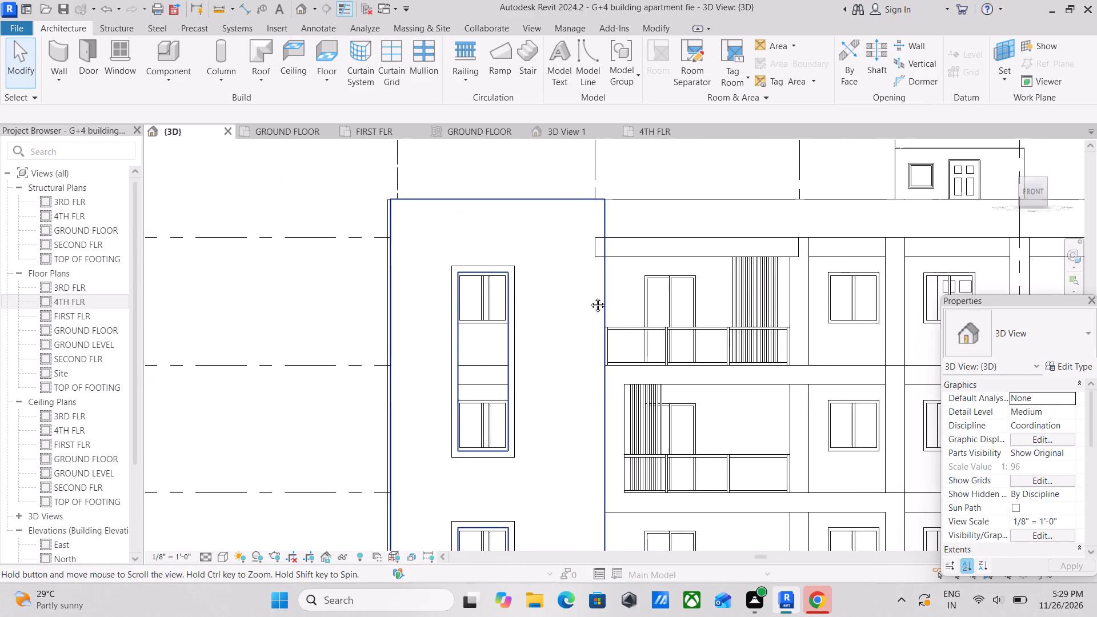
middle_drag(589, 297, 575, 284)
scroll(570, 278, down, 2)
middle_drag(604, 324, 555, 271)
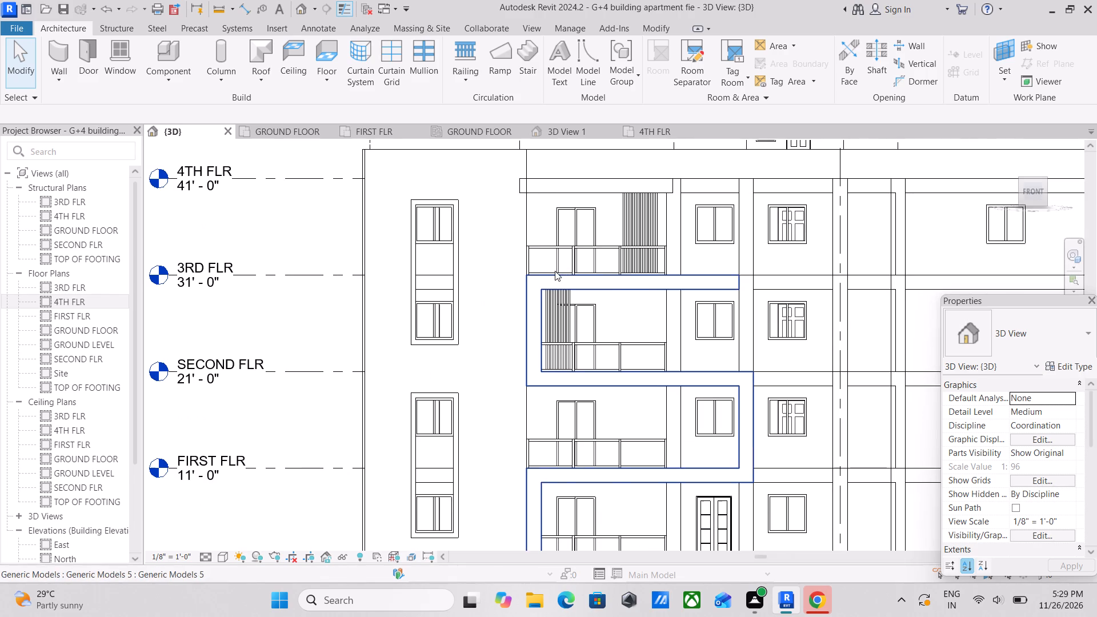
click(634, 211)
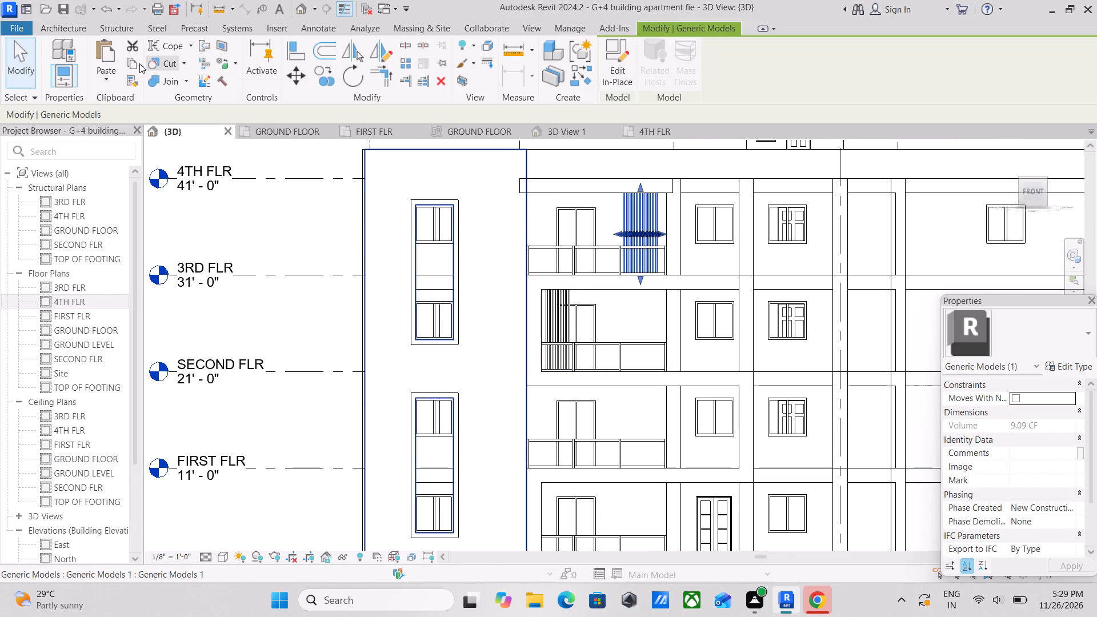
click(134, 63)
click(111, 77)
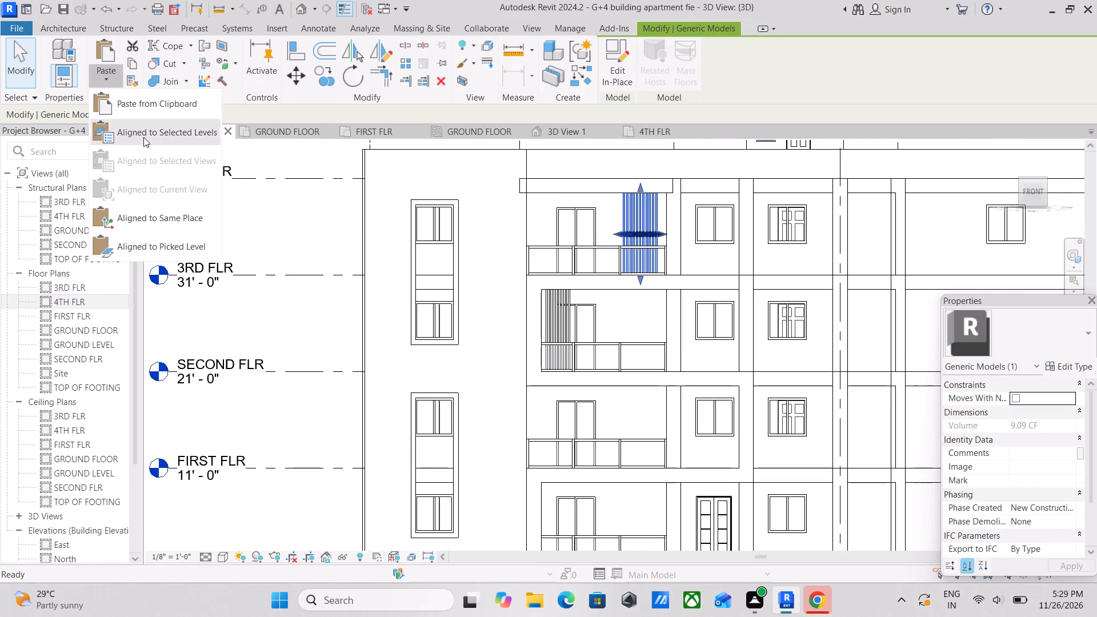
click(151, 141)
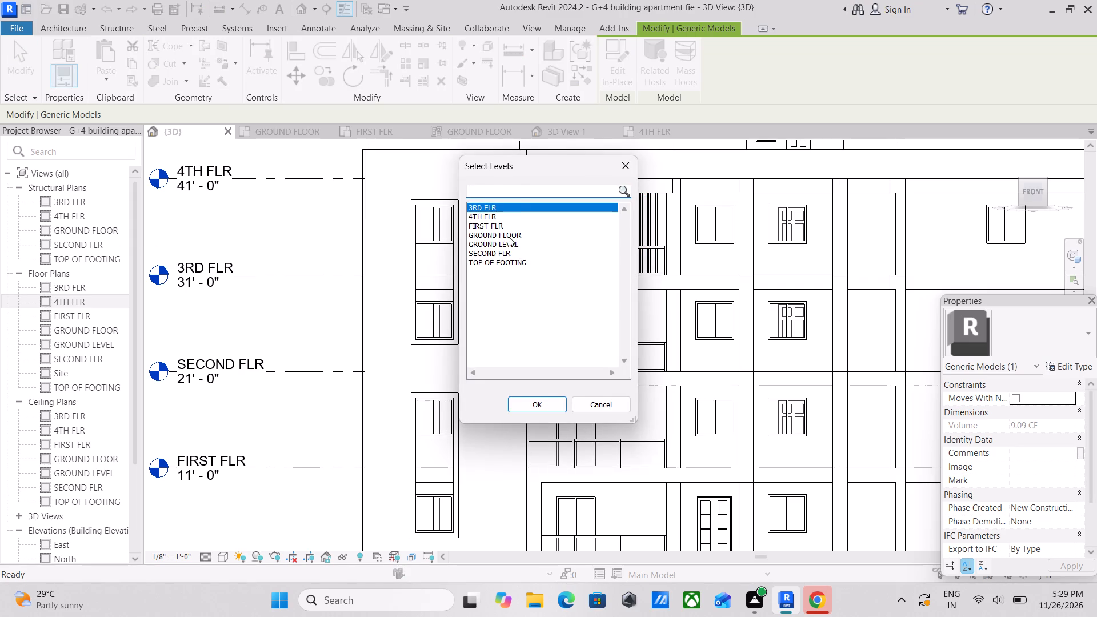
click(510, 253)
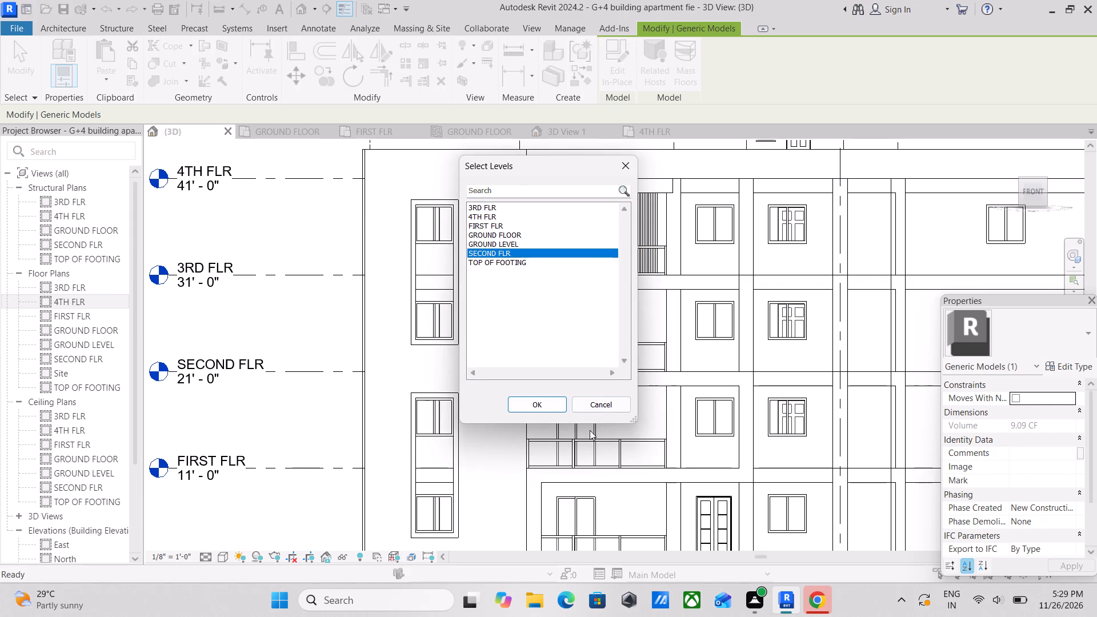
click(548, 407)
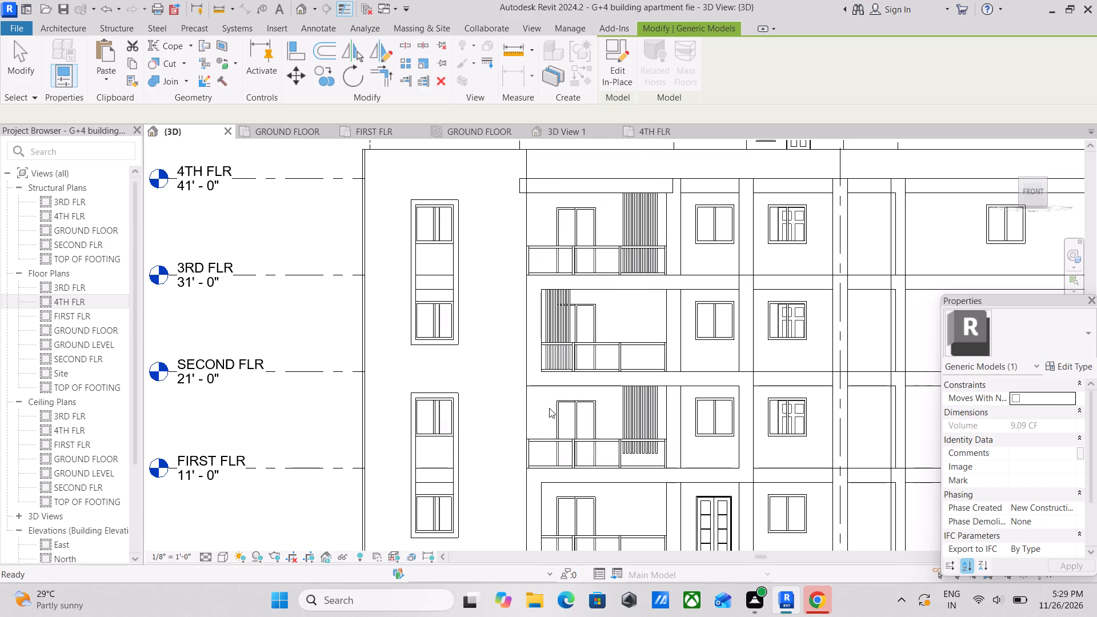
Lower the pasted slat model to an elevation of -1' 6" so its top meets the underside of the beam.
scroll(787, 392, up, 3)
scroll(707, 392, up, 3)
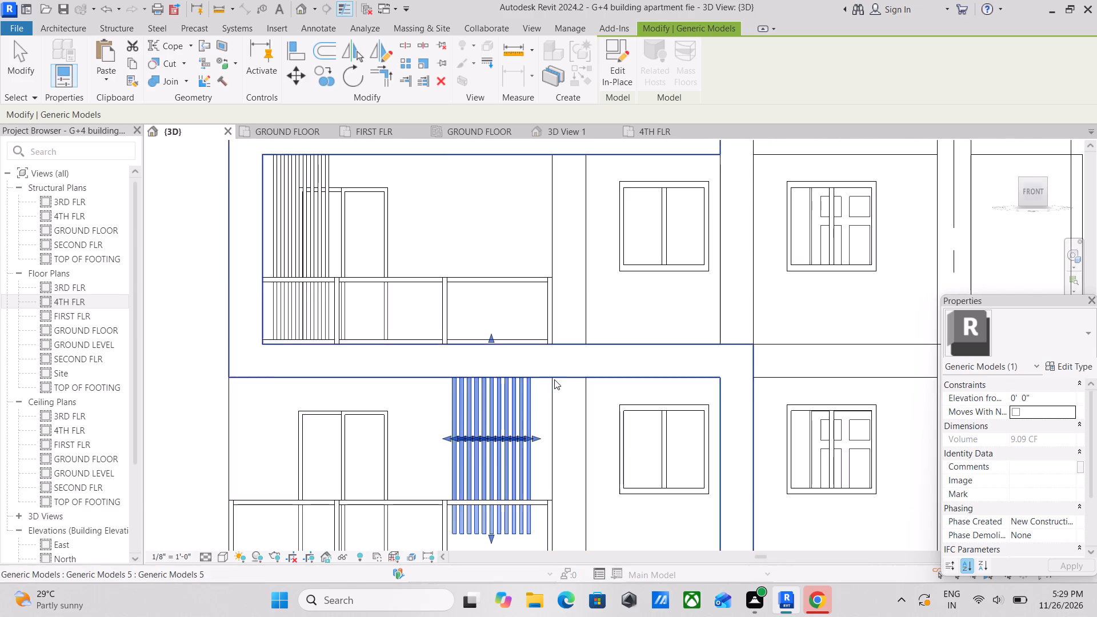
scroll(554, 379, down, 1)
middle_drag(554, 379, 569, 388)
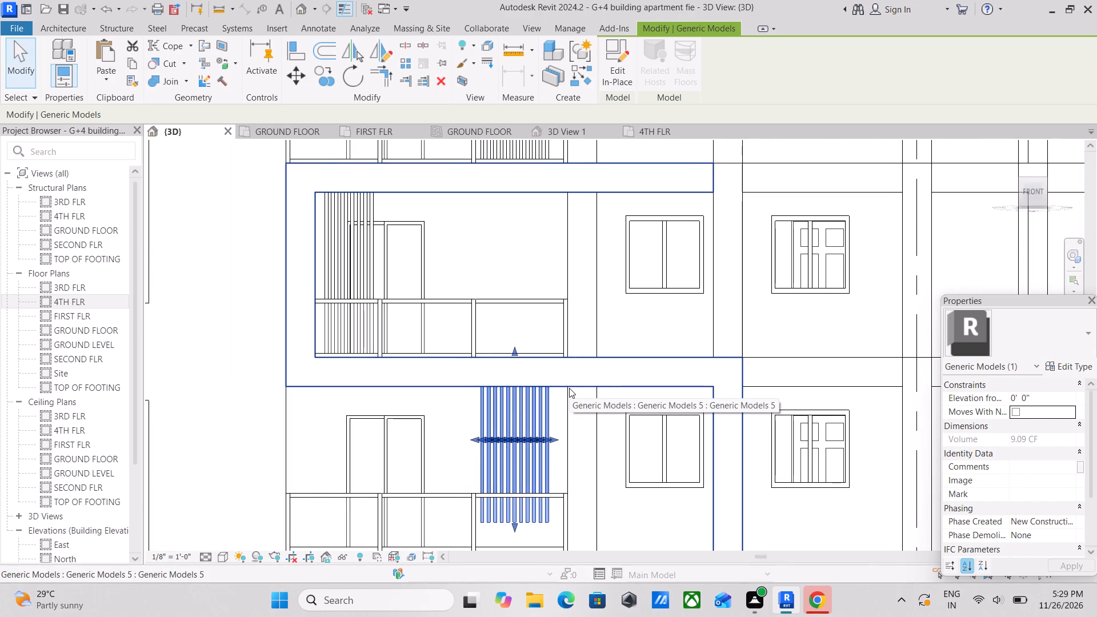
key(Down)
key(Down)
key(Down)
key(Down)
key(Down)
key(Down)
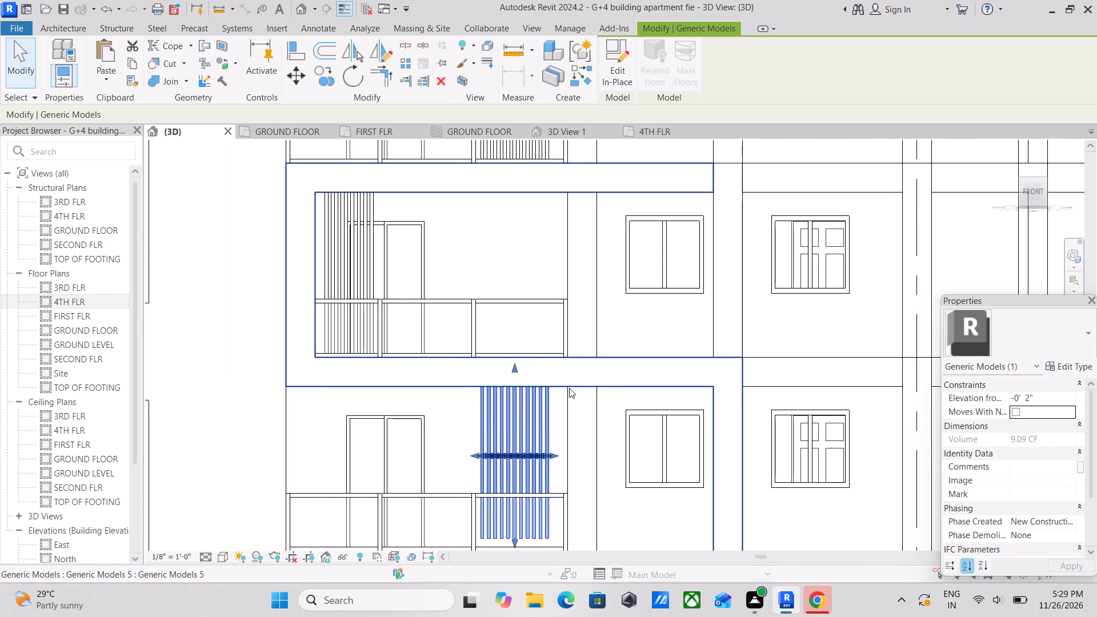
key(Down)
key(Down)
key(Down)
key(Down)
key(Down)
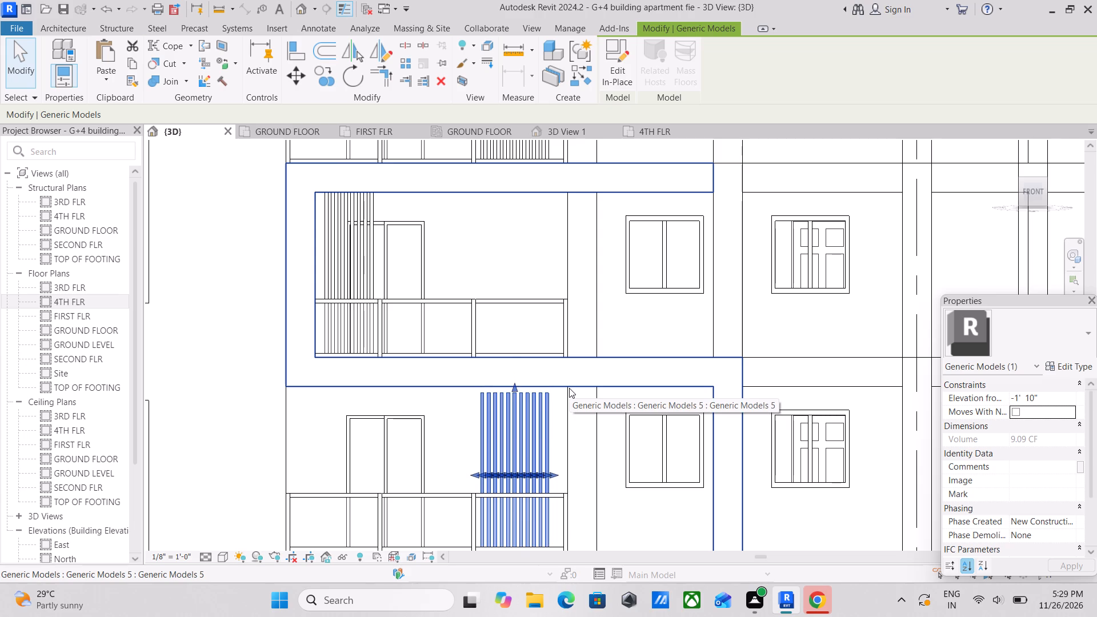
key(Up)
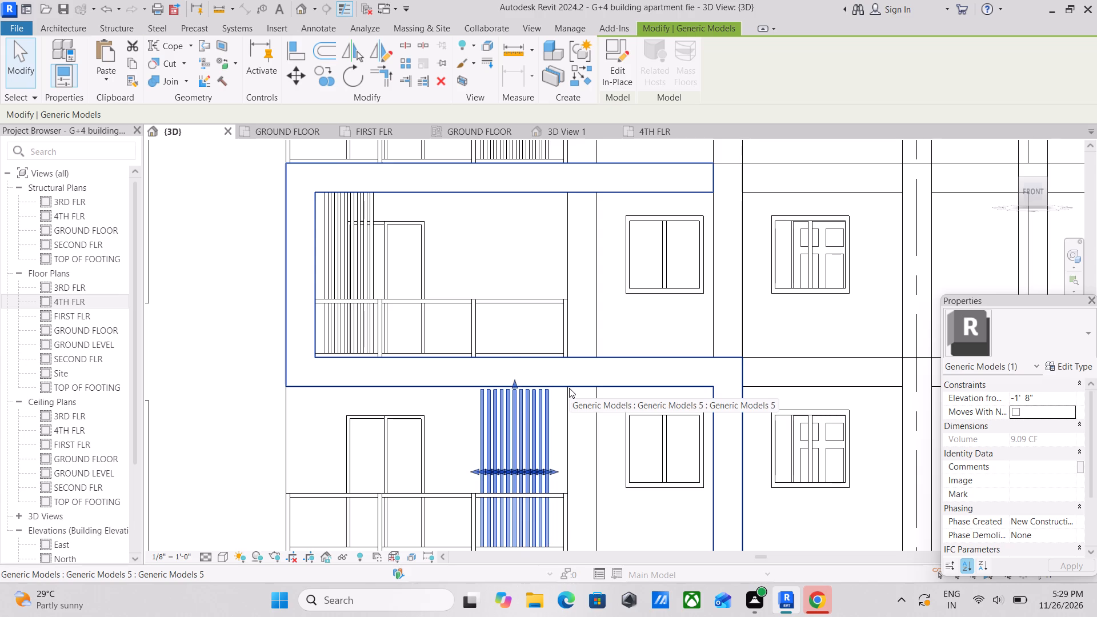
key(Up)
scroll(569, 388, up, 4)
scroll(378, 360, up, 2)
middle_drag(378, 360, 461, 305)
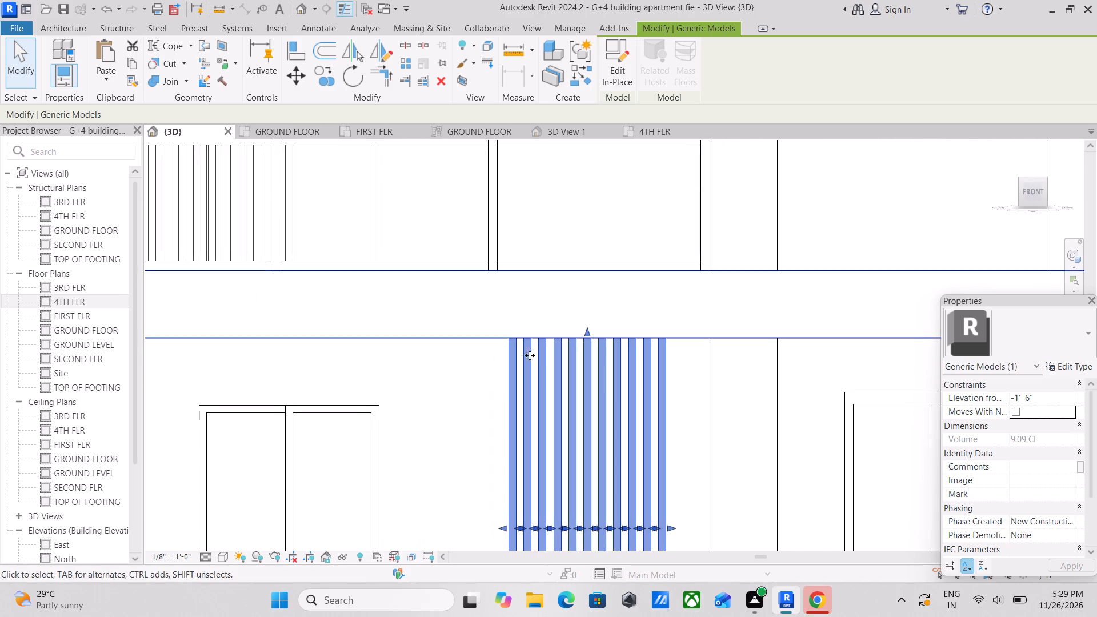
scroll(614, 364, down, 1)
key(Escape)
Examine from the front and side how the tops of the first-floor balcony slats fit under the beam.
scroll(644, 341, down, 4)
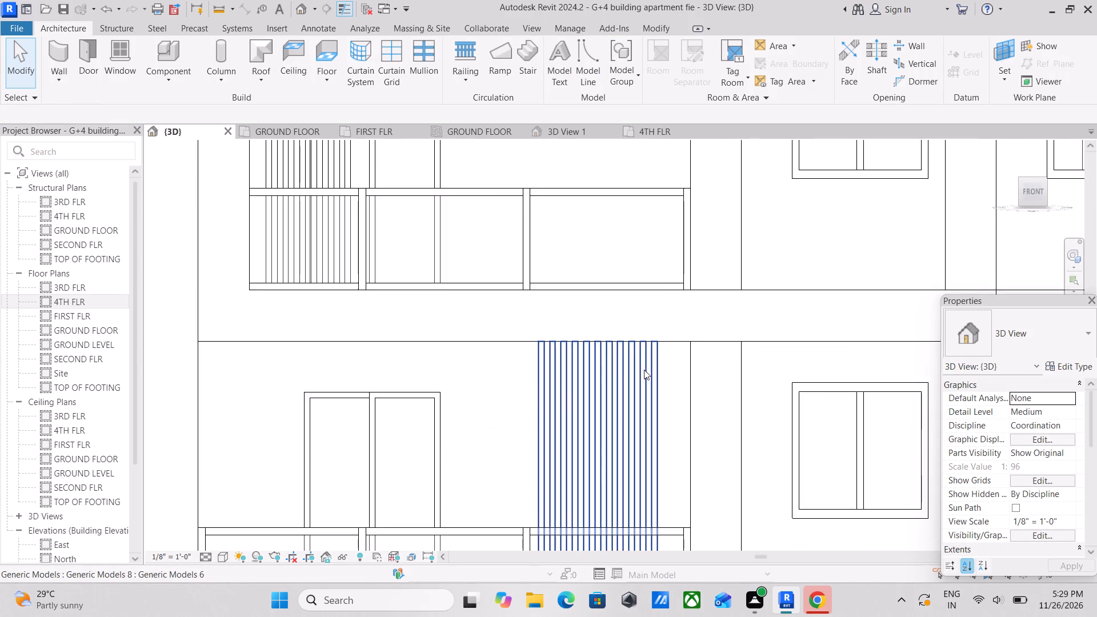
scroll(644, 370, down, 6)
shift+middle_drag(644, 371, 595, 371)
middle_drag(595, 371, 580, 371)
middle_drag(534, 411, 598, 366)
scroll(642, 320, up, 5)
shift+middle_drag(643, 349, 692, 447)
middle_drag(691, 447, 369, 188)
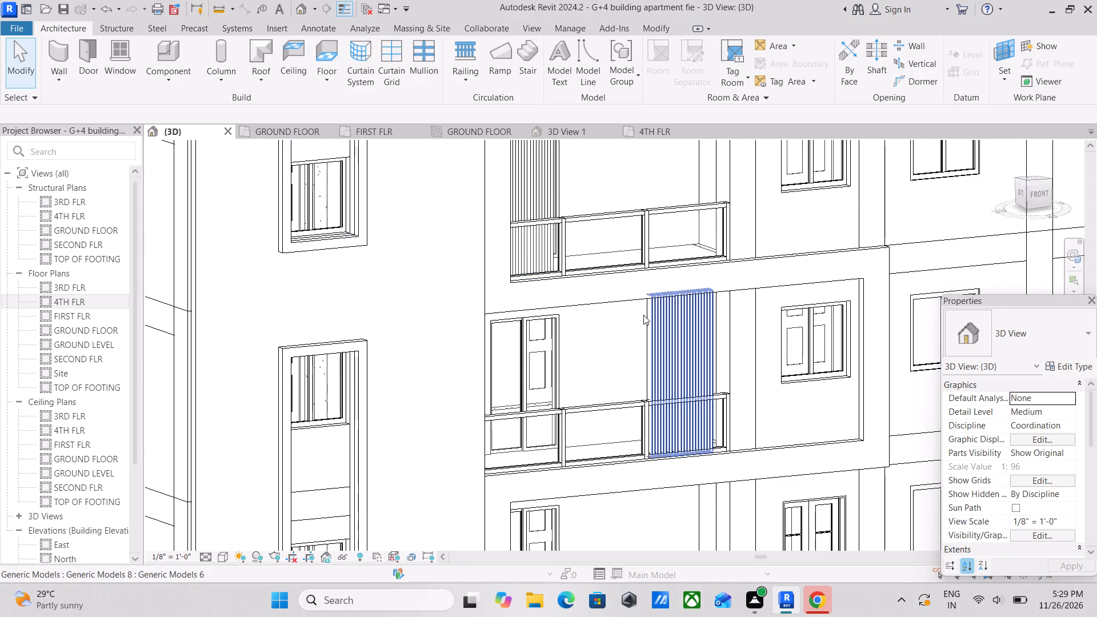
scroll(643, 315, up, 1)
click(650, 319)
middle_drag(650, 319, 651, 209)
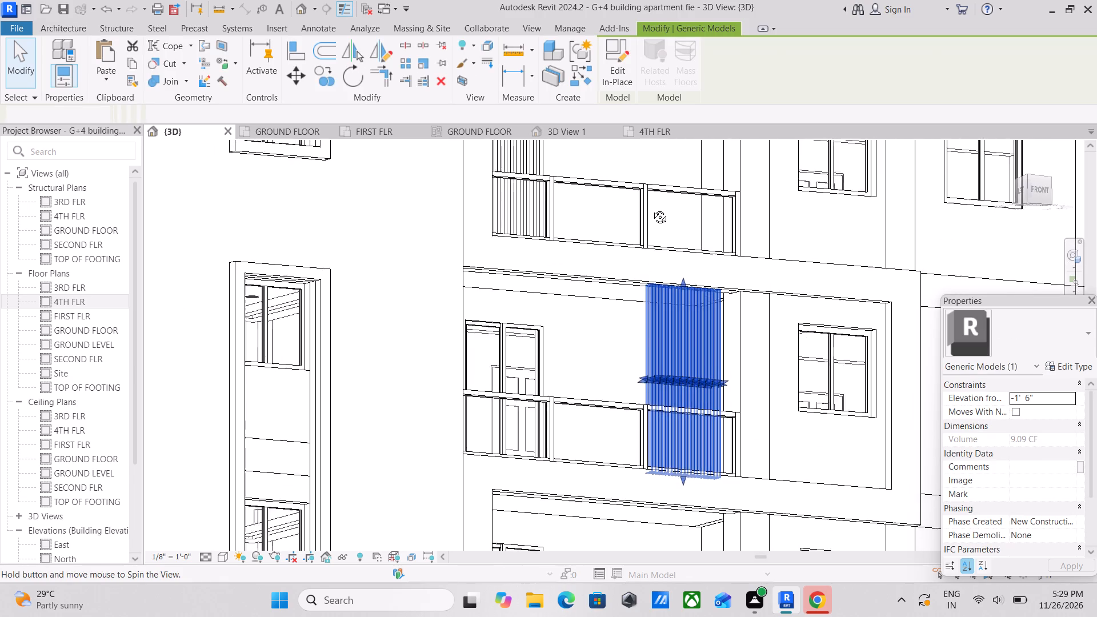
middle_drag(651, 209, 651, 206)
scroll(630, 307, up, 3)
scroll(715, 247, up, 8)
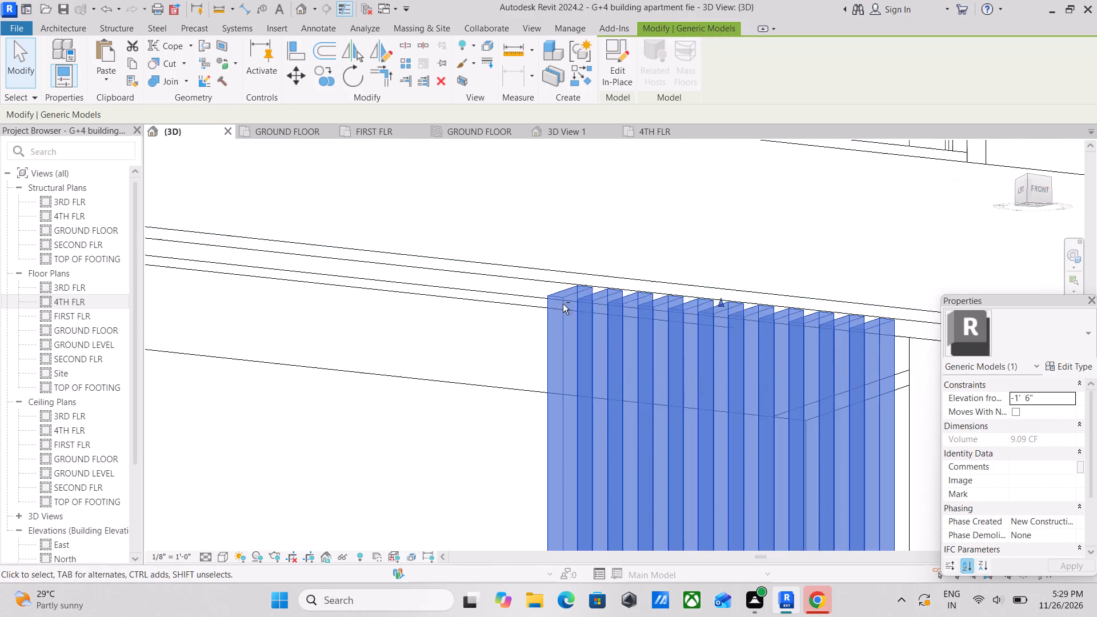
shift+middle_drag(567, 300, 718, 314)
shift+middle_drag(713, 314, 671, 314)
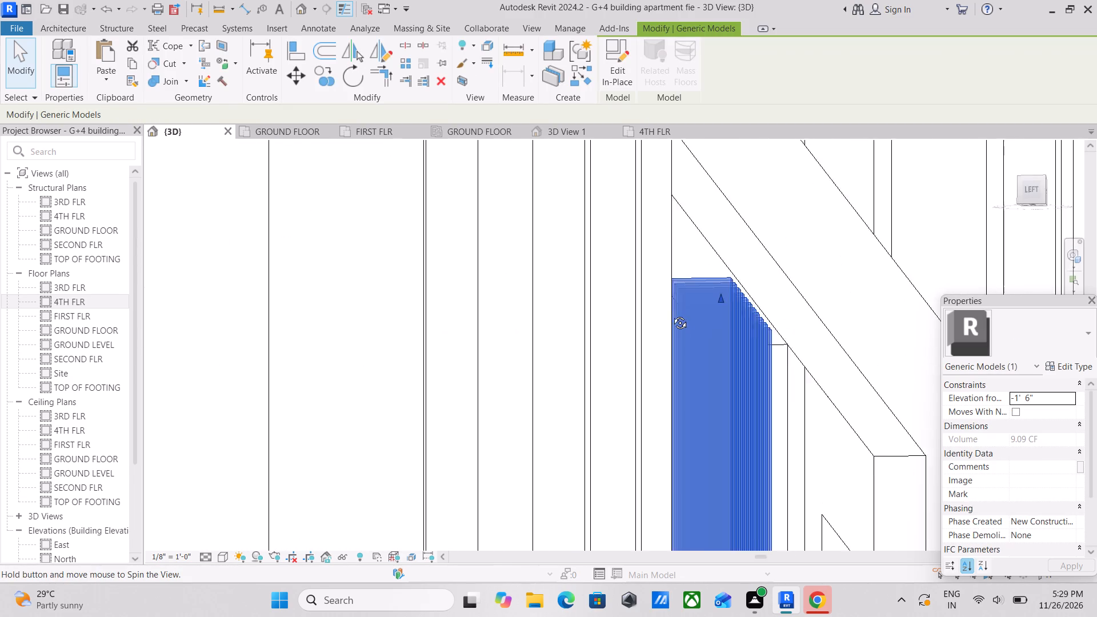
shift+middle_drag(671, 314, 554, 223)
scroll(554, 223, up, 1)
scroll(569, 279, down, 4)
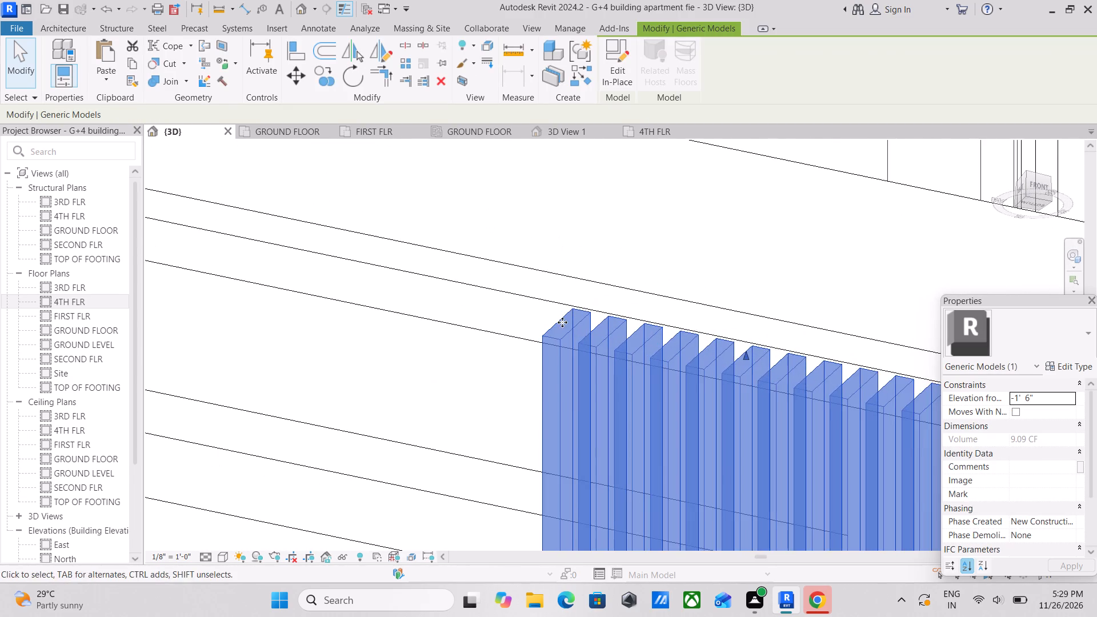
Shorten the first-floor balcony slats from below so their bottom ends sit just above the balcony's floor edge.
scroll(562, 322, down, 3)
middle_drag(560, 322, 519, 163)
scroll(513, 183, down, 1)
middle_drag(548, 334, 511, 259)
shift+middle_drag(537, 317, 527, 368)
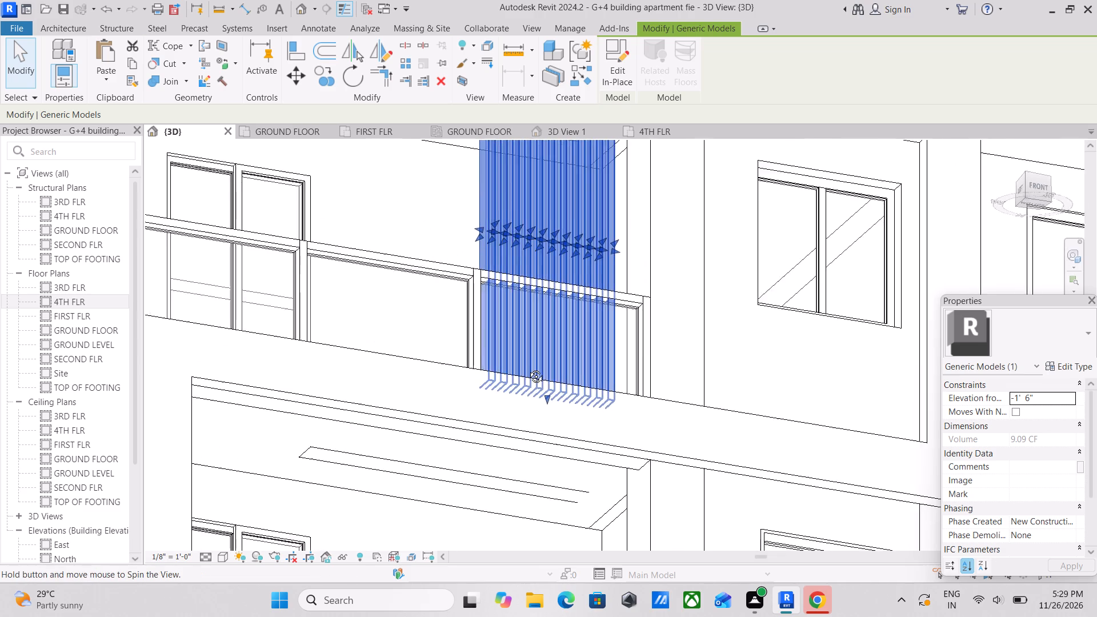
shift+middle_drag(527, 368, 536, 500)
scroll(535, 454, up, 2)
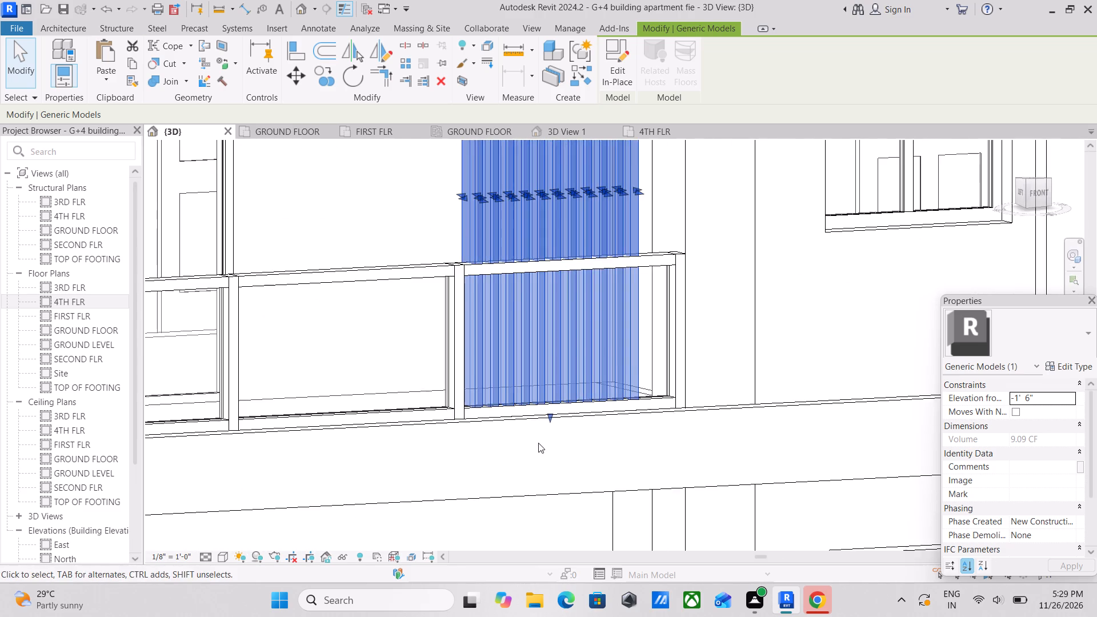
scroll(551, 416, up, 6)
drag(548, 413, 546, 404)
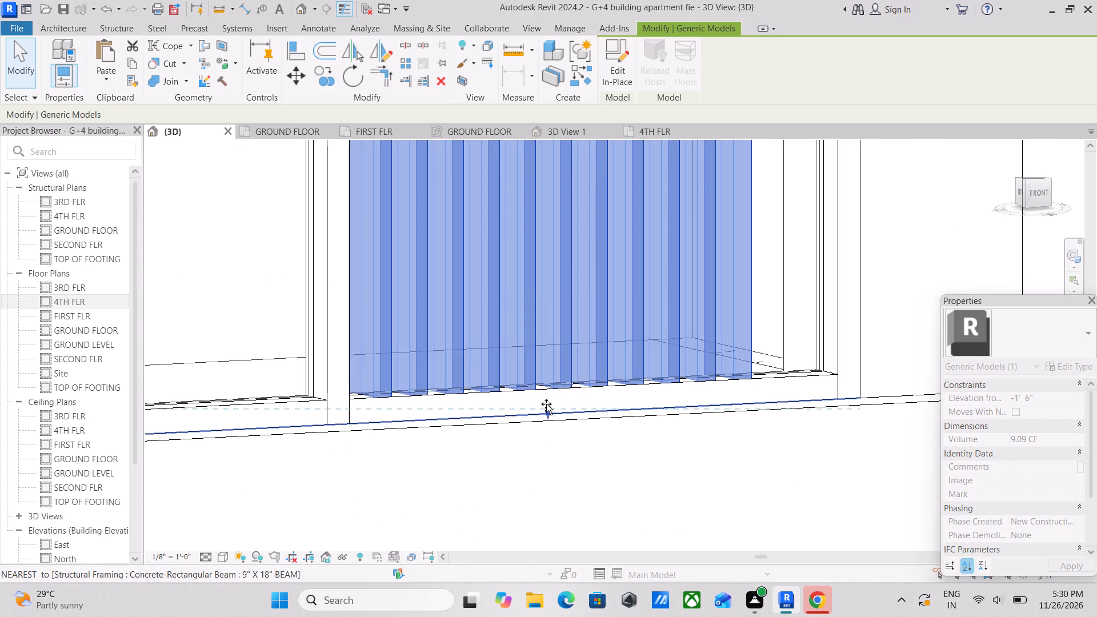
drag(546, 404, 546, 391)
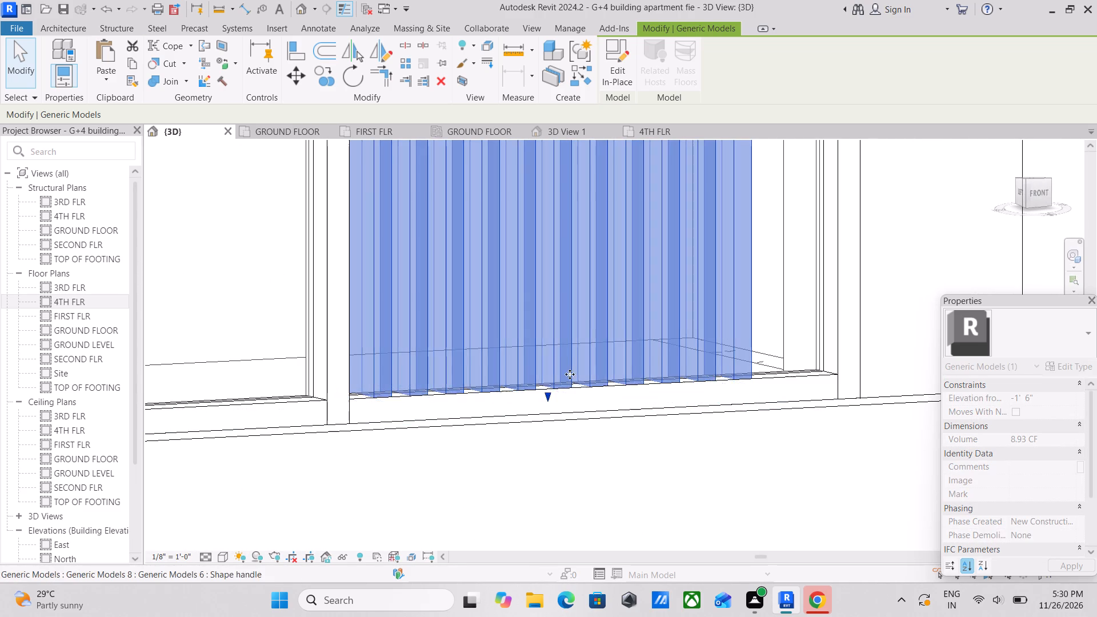
scroll(563, 398, up, 3)
key(Escape)
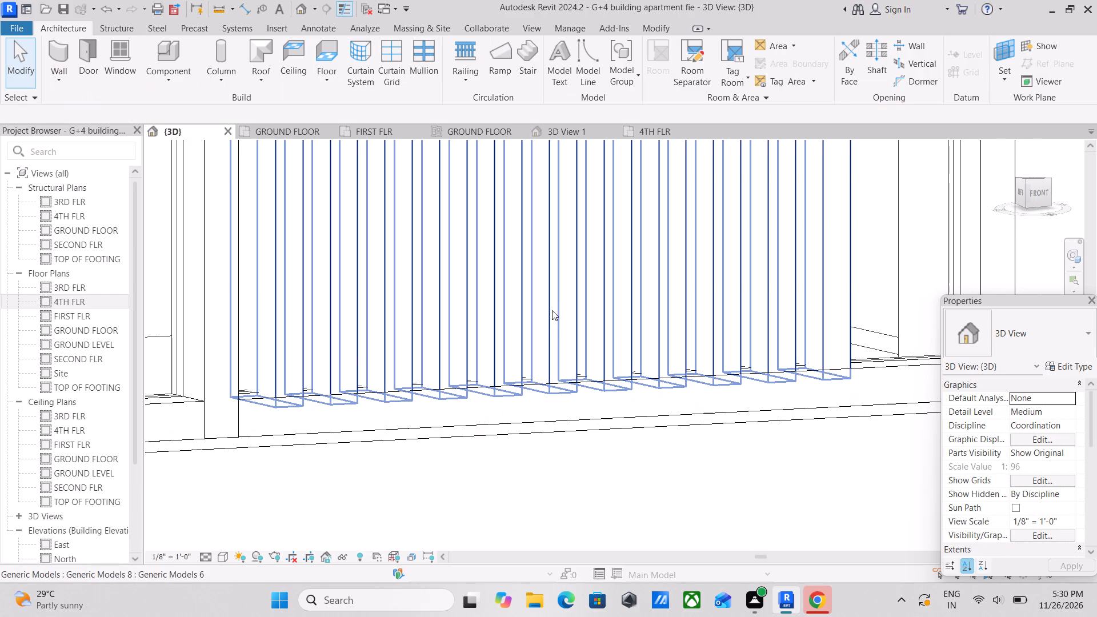
click(552, 310)
drag(540, 393, 539, 384)
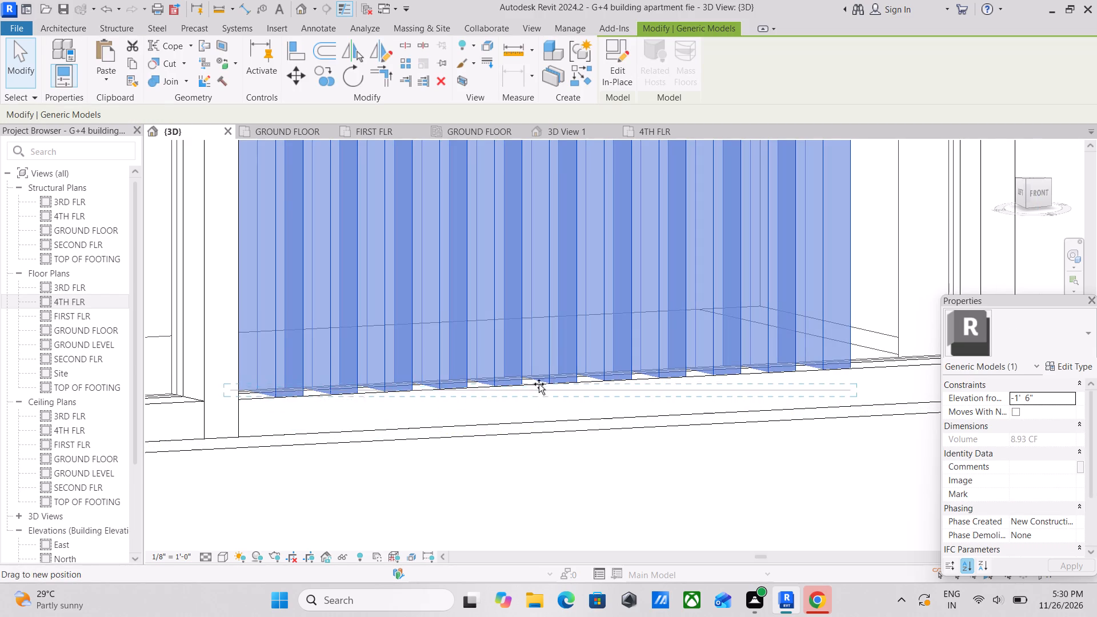
drag(539, 384, 539, 368)
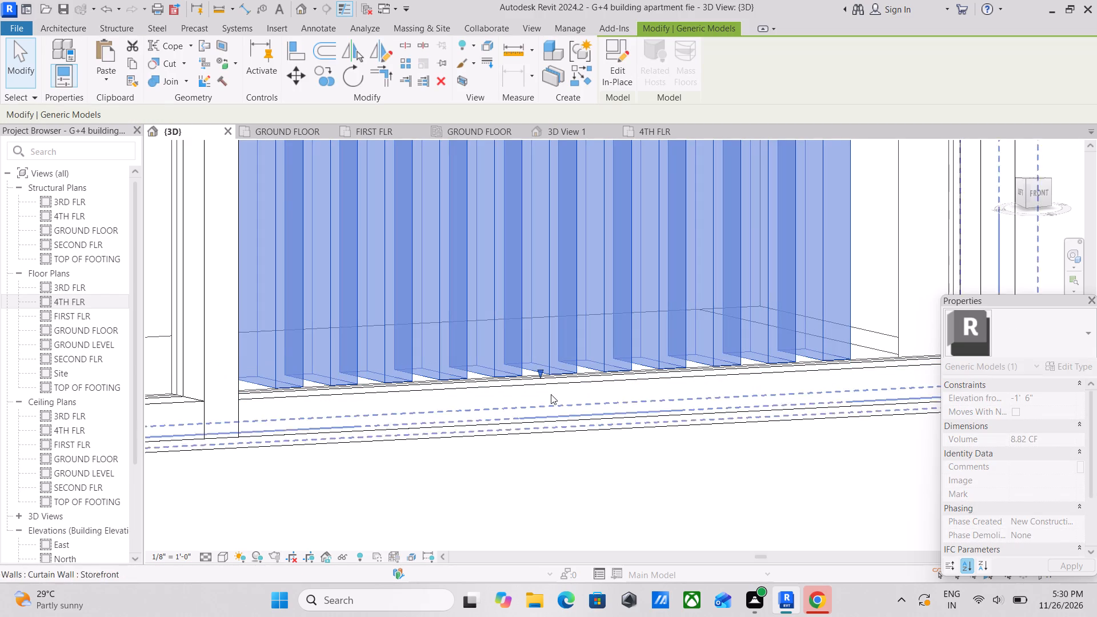
key(Escape)
scroll(538, 382, up, 5)
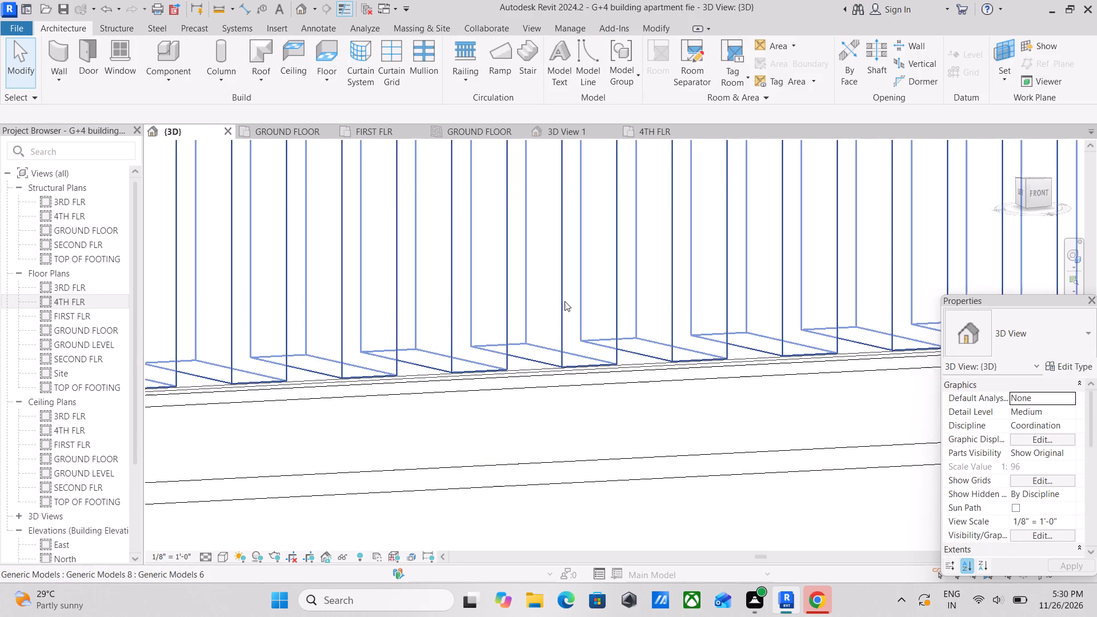
click(564, 301)
scroll(546, 369, up, 13)
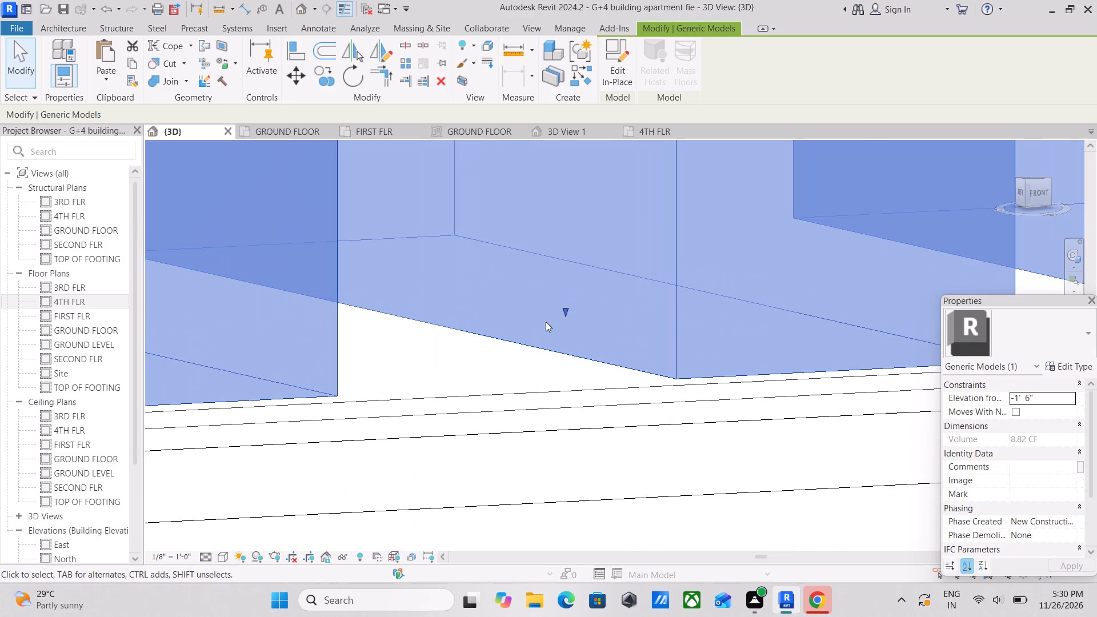
drag(560, 309, 564, 325)
scroll(564, 325, down, 4)
key(Escape)
Review the slat arrangement on the stacked front balconies from several angles to see which floor still lacks slats.
scroll(564, 325, down, 4)
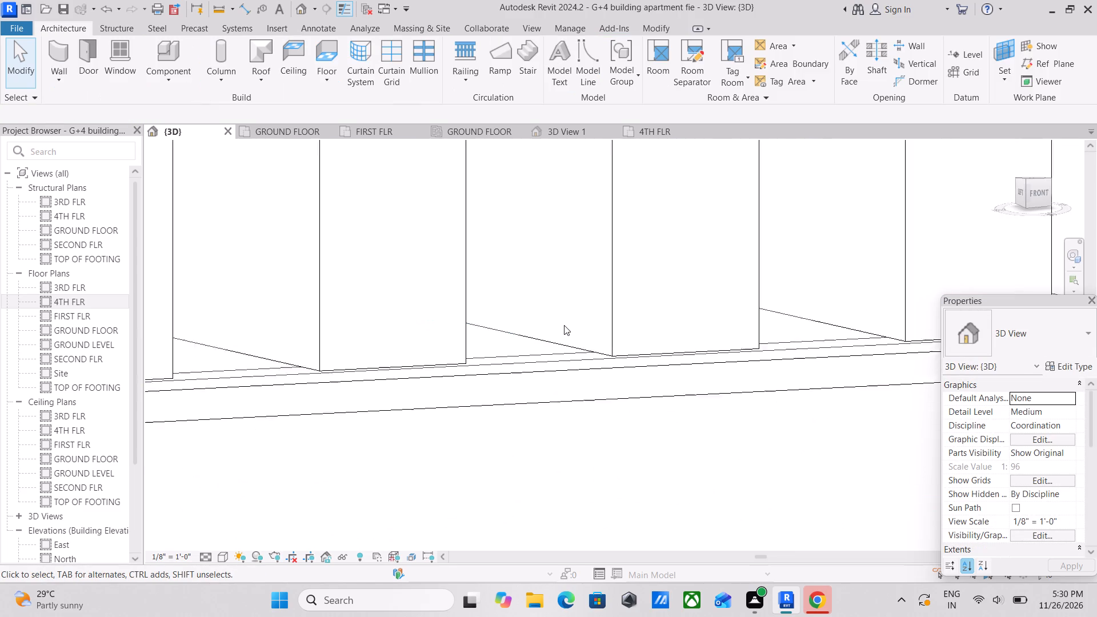
scroll(564, 325, down, 6)
scroll(564, 325, down, 18)
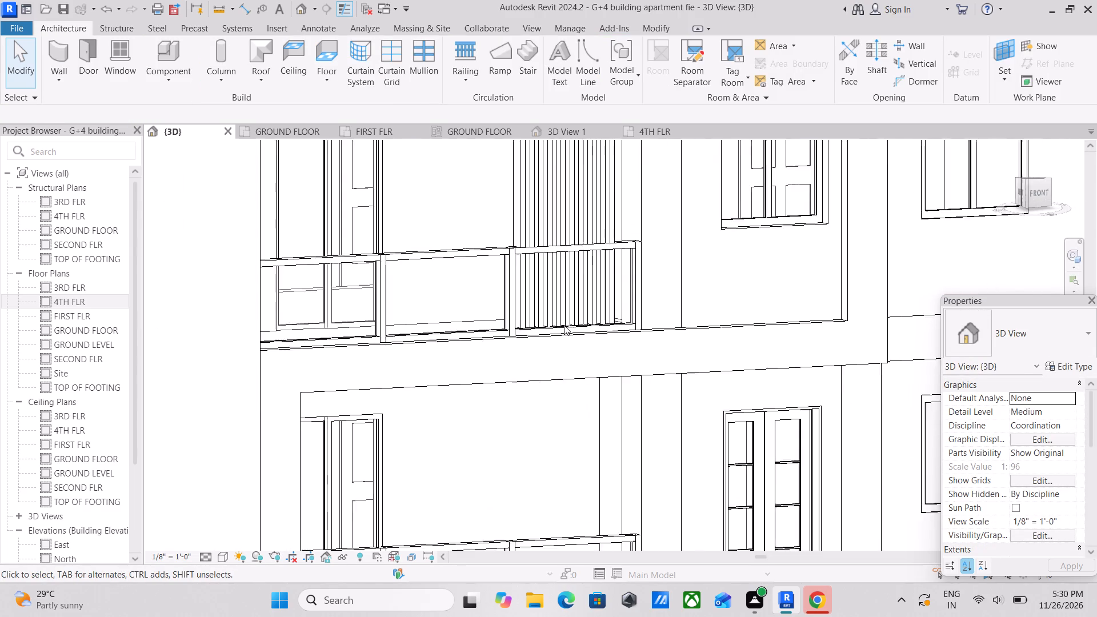
scroll(564, 325, down, 9)
scroll(539, 358, up, 1)
shift+middle_drag(539, 358, 519, 358)
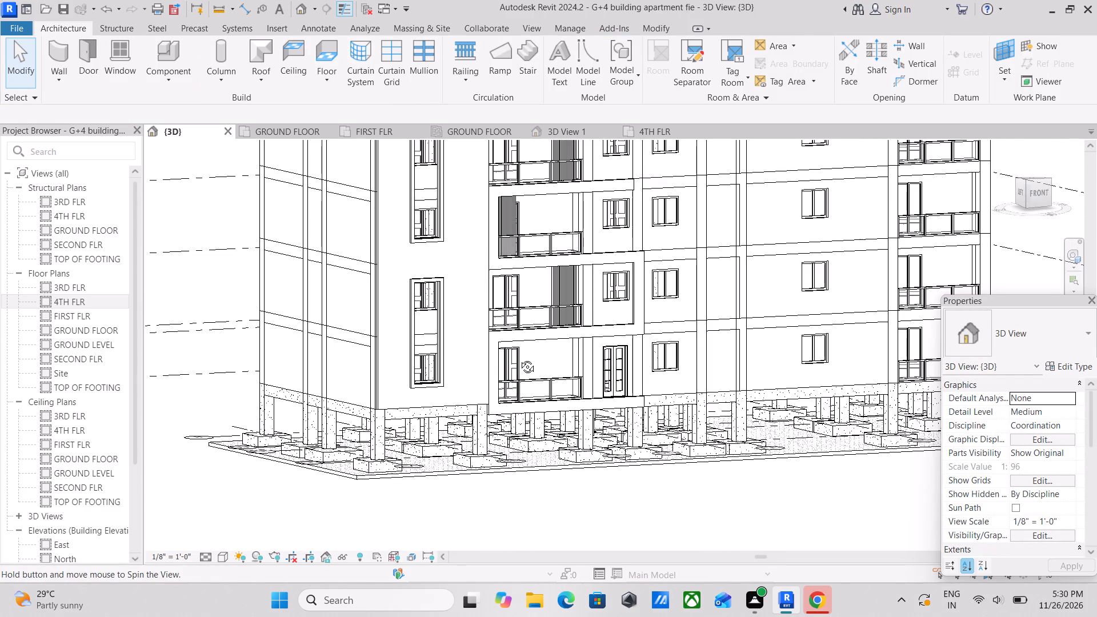
shift+middle_drag(519, 358, 482, 364)
scroll(482, 364, up, 1)
scroll(511, 357, down, 3)
middle_drag(511, 357, 487, 366)
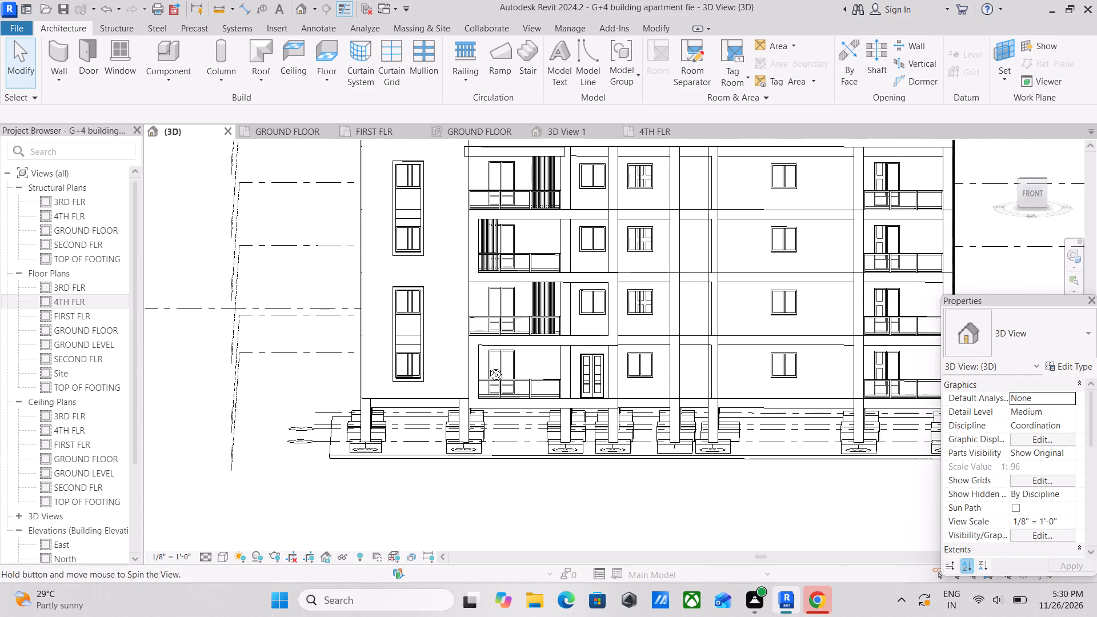
middle_drag(487, 366, 514, 418)
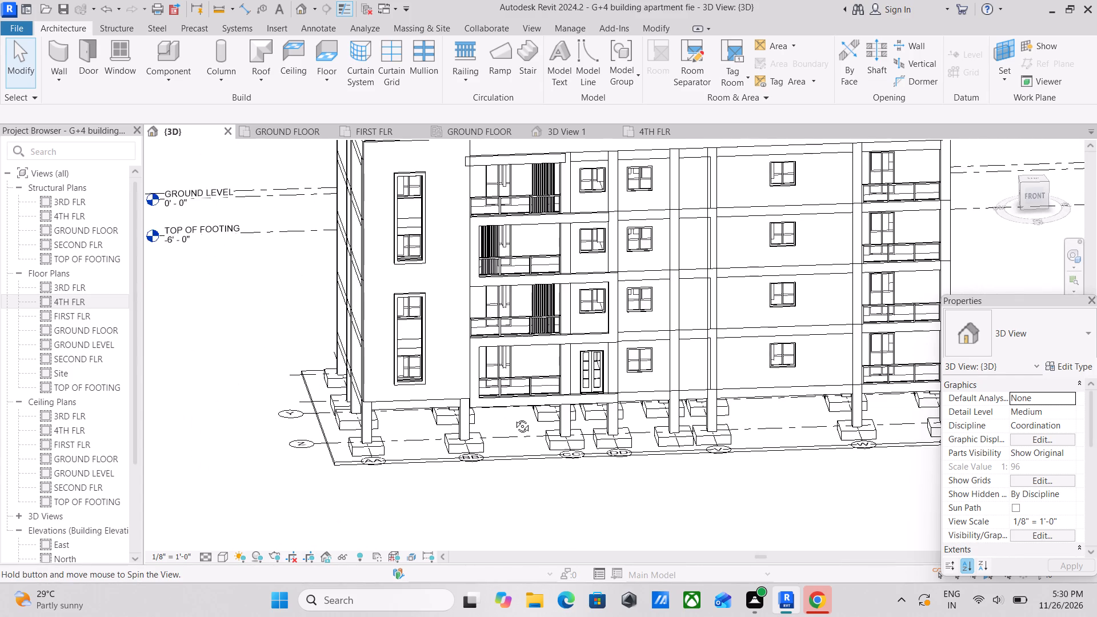
middle_drag(514, 418, 489, 410)
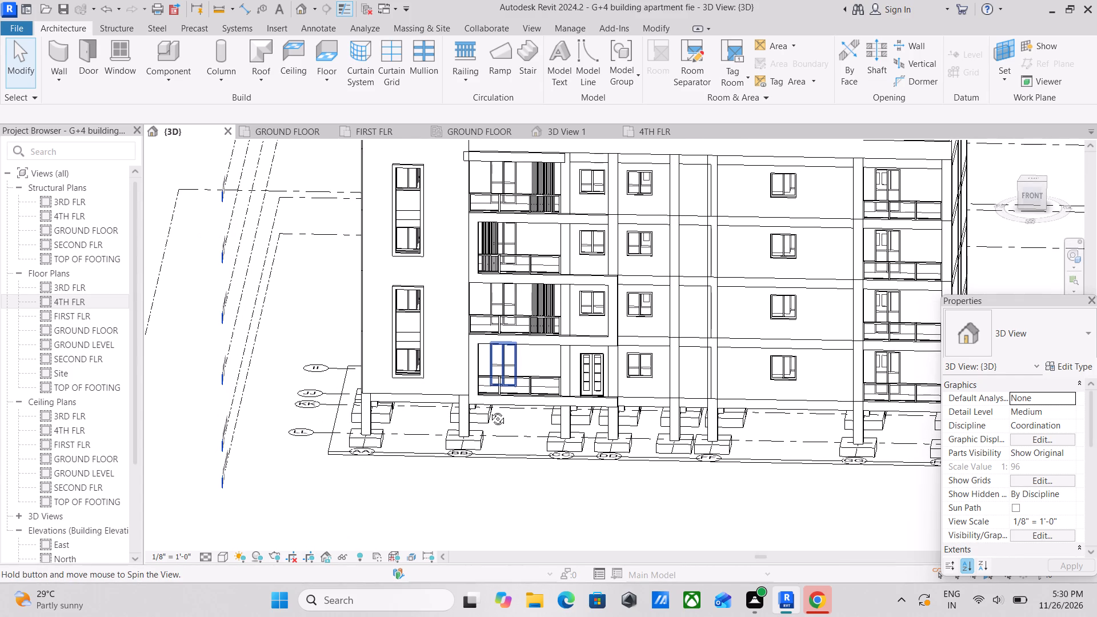
middle_drag(489, 410, 462, 407)
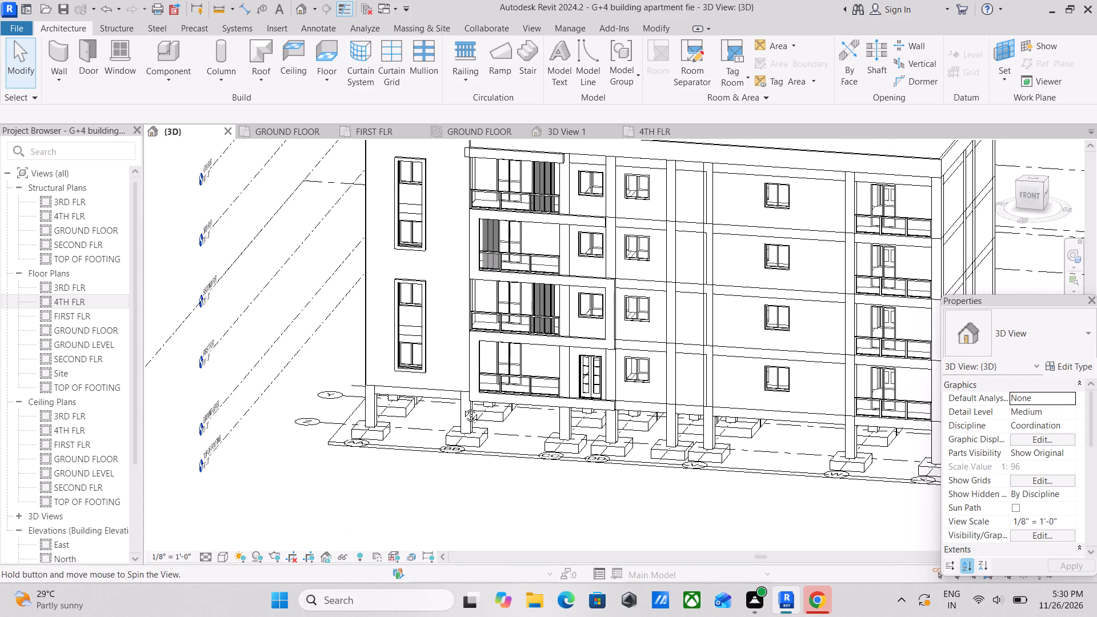
middle_drag(462, 407, 510, 427)
scroll(510, 427, up, 2)
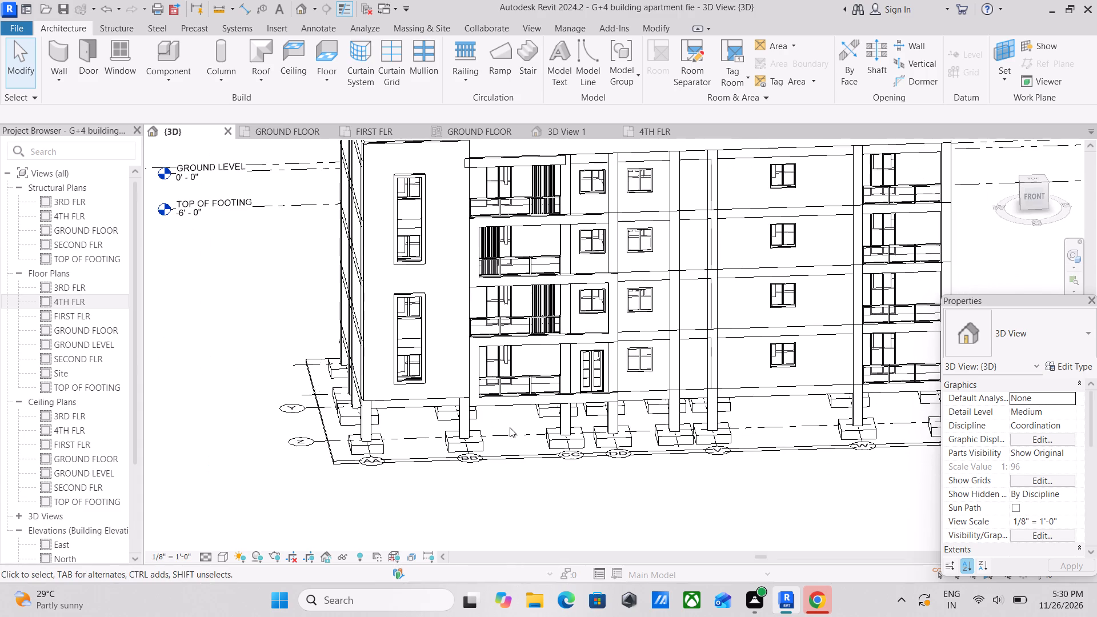
scroll(527, 343, up, 2)
middle_drag(527, 343, 482, 345)
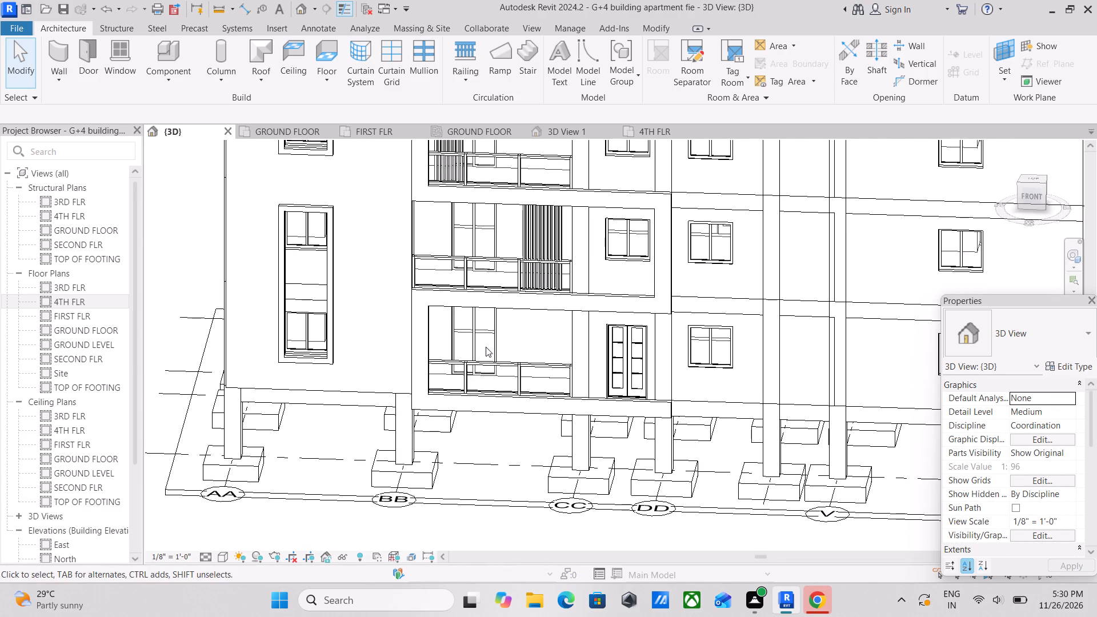
shift+middle_drag(501, 355, 558, 386)
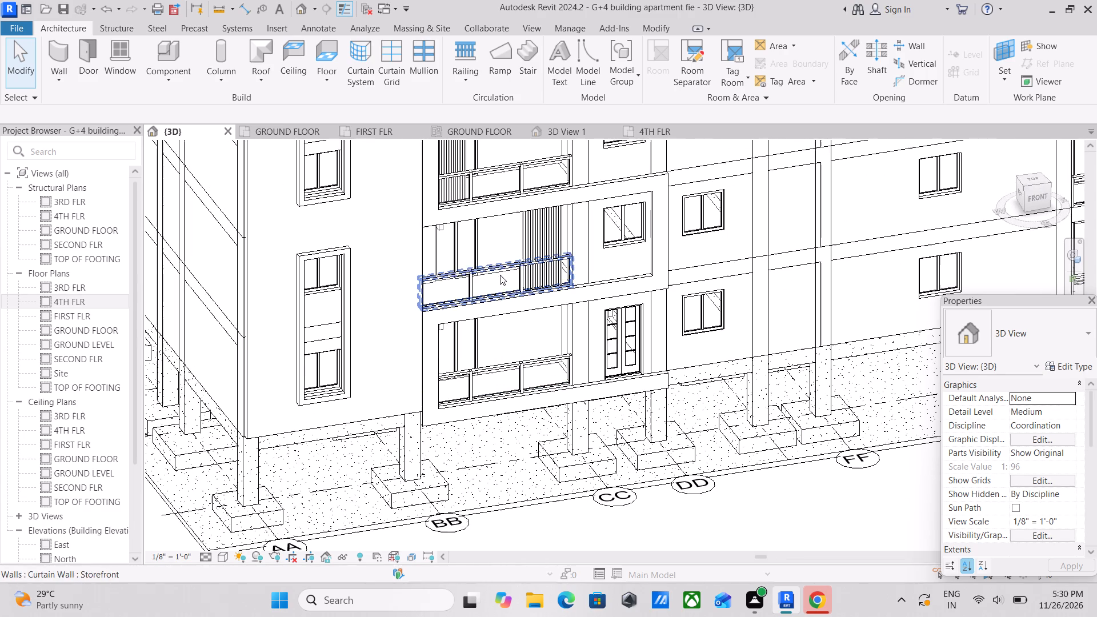
shift+middle_drag(493, 273, 456, 273)
middle_drag(456, 273, 492, 398)
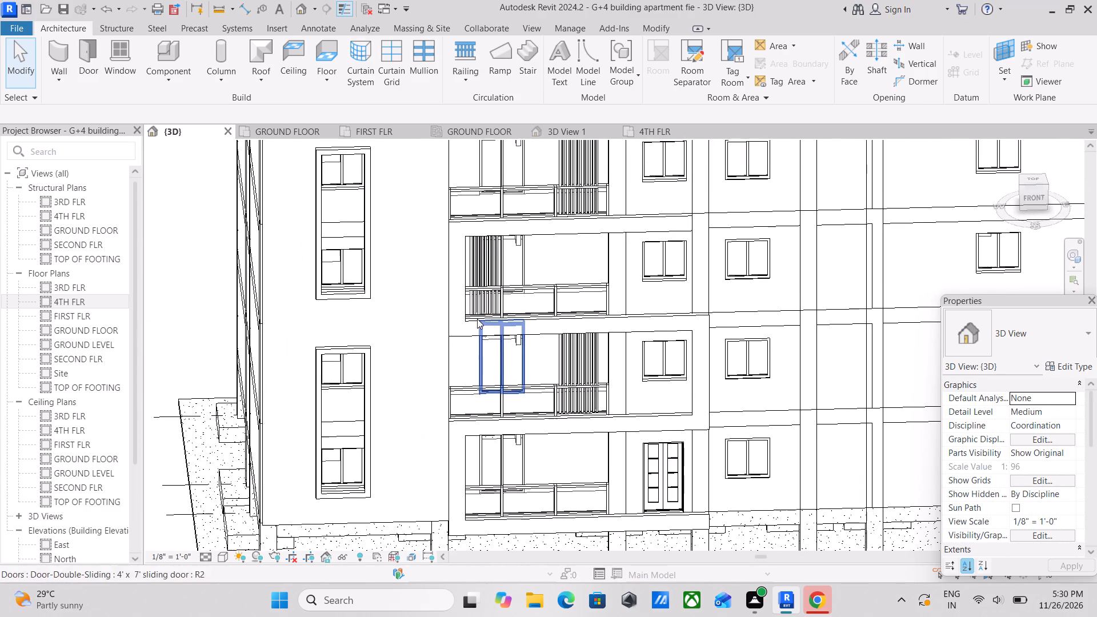
Copy the slat model beside the second-floor balcony's sliding door and paste it aligned to the GROUND FLOOR level.
scroll(472, 243, up, 2)
click(472, 243)
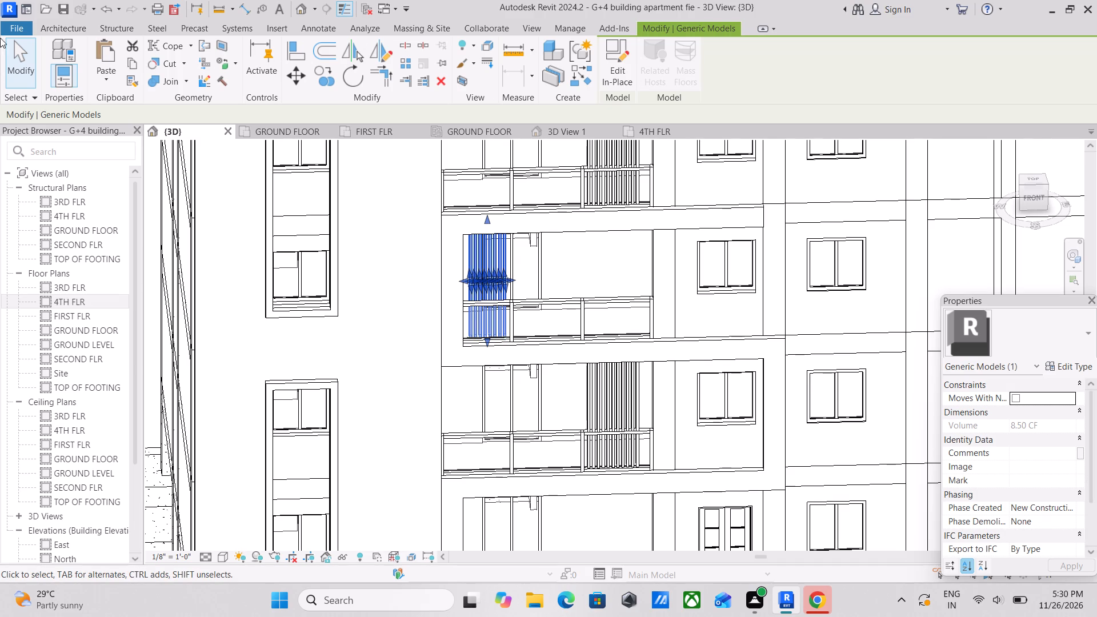
click(125, 65)
click(110, 77)
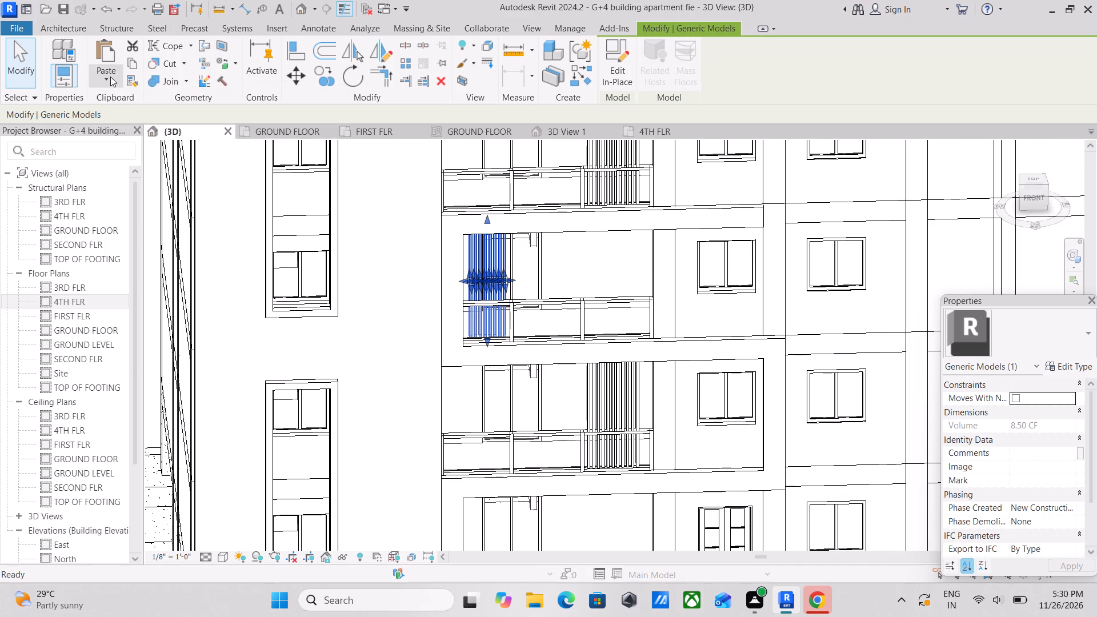
click(154, 137)
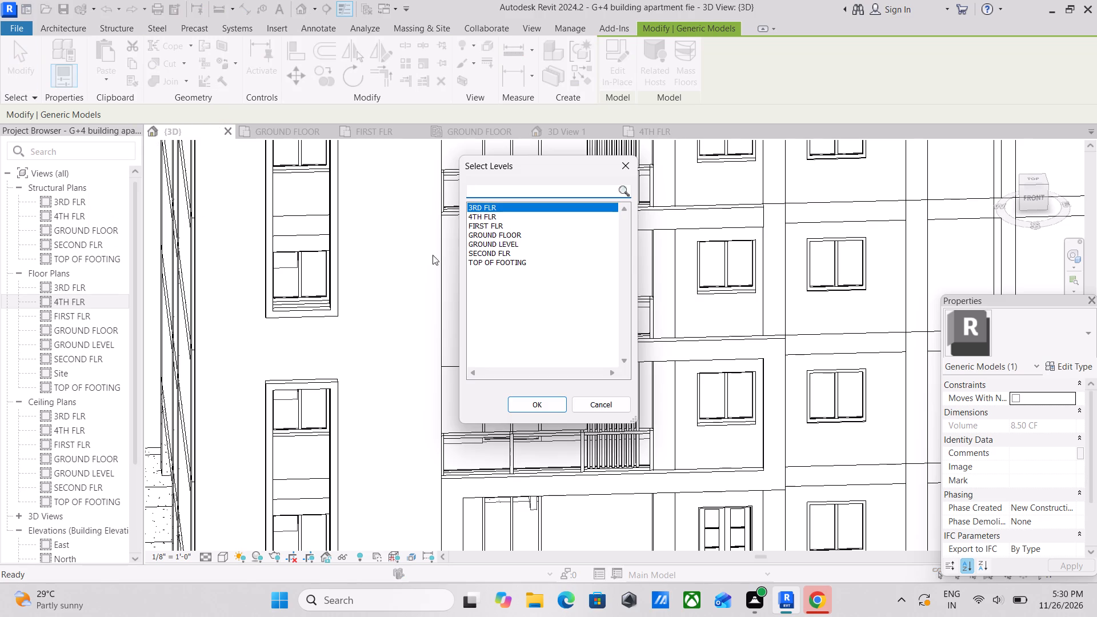
click(515, 231)
click(539, 402)
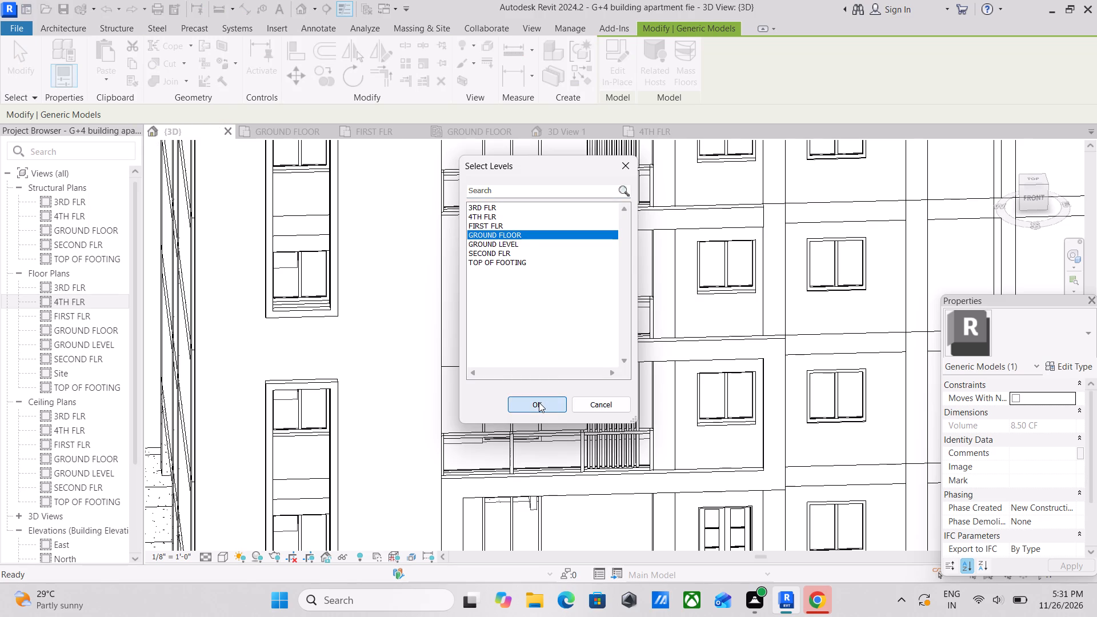
scroll(539, 393, down, 5)
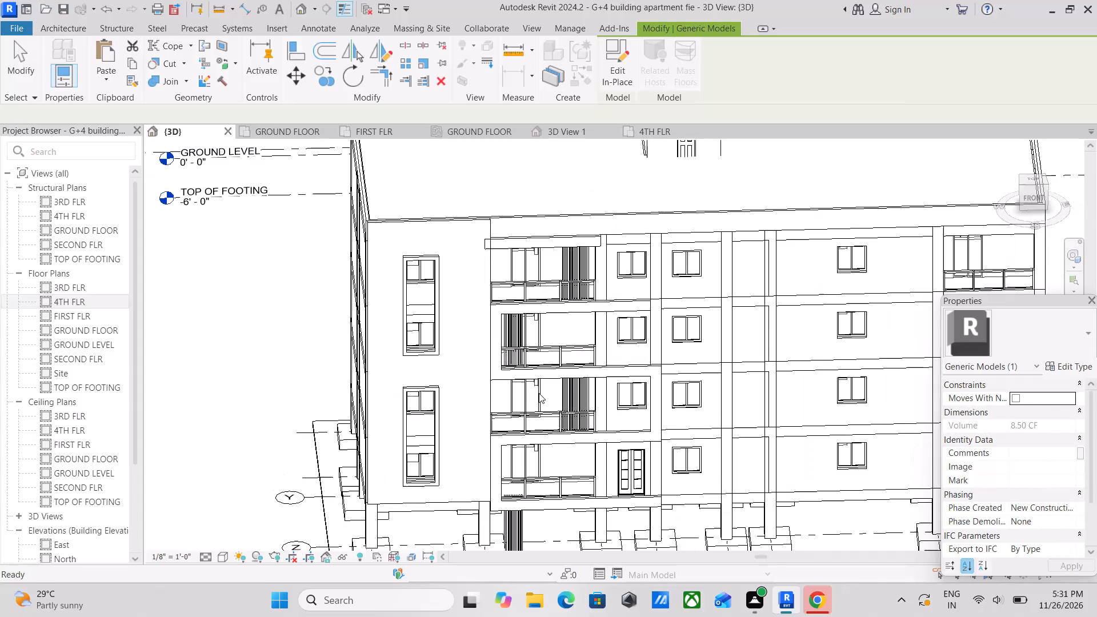
middle_drag(539, 393, 534, 305)
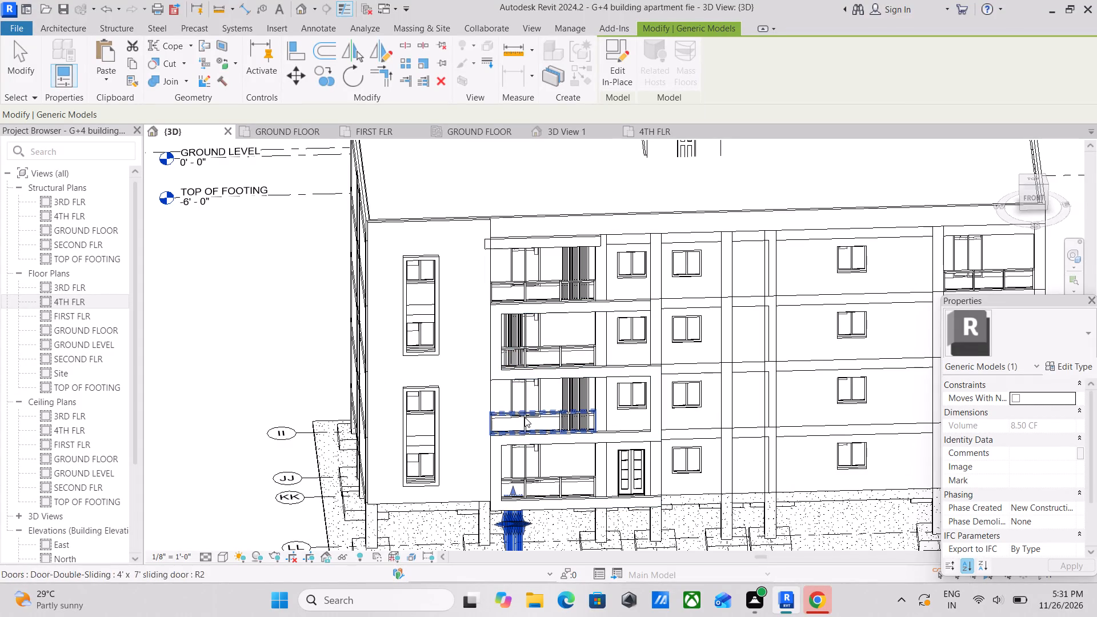
middle_drag(525, 403, 541, 316)
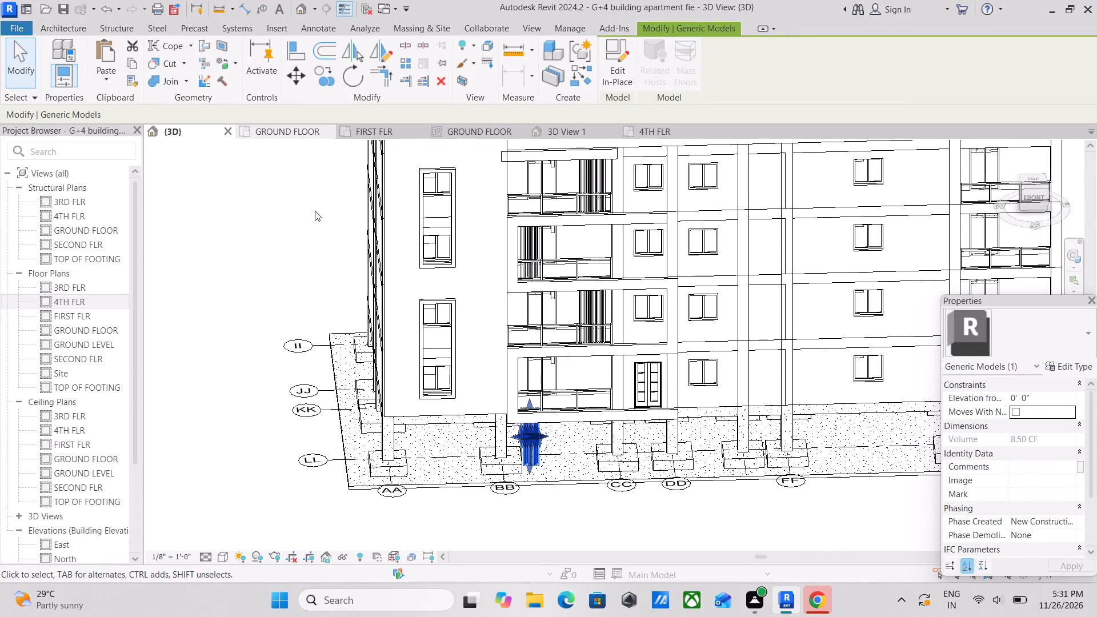
scroll(518, 442, up, 2)
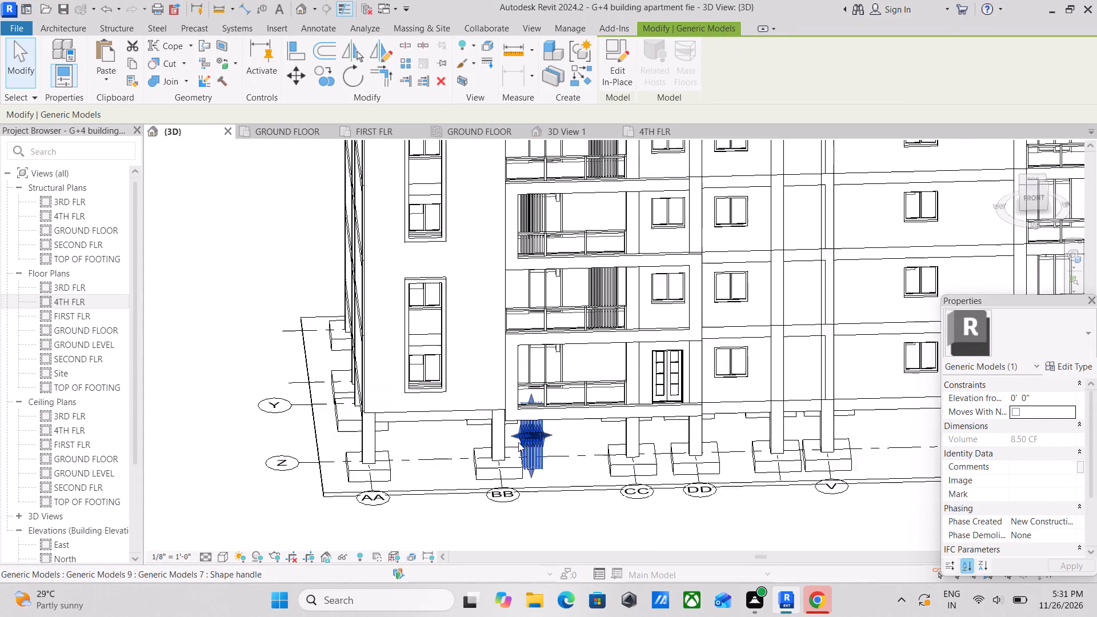
scroll(518, 442, up, 10)
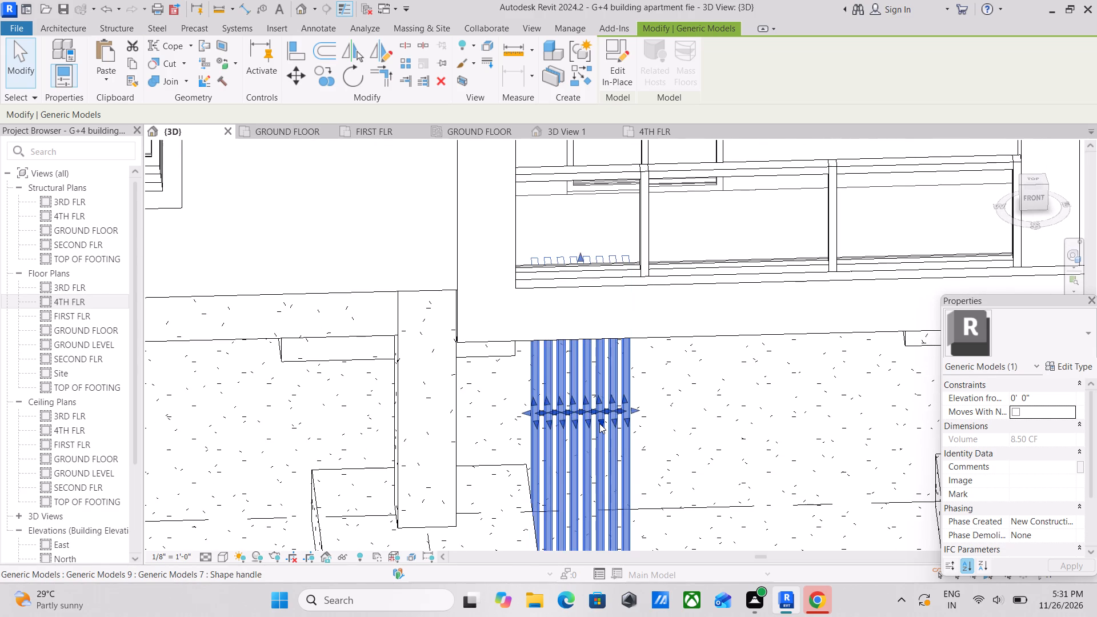
Delete the misplaced slat copy that sits below the ground-floor balcony among the footings.
right_click(599, 423)
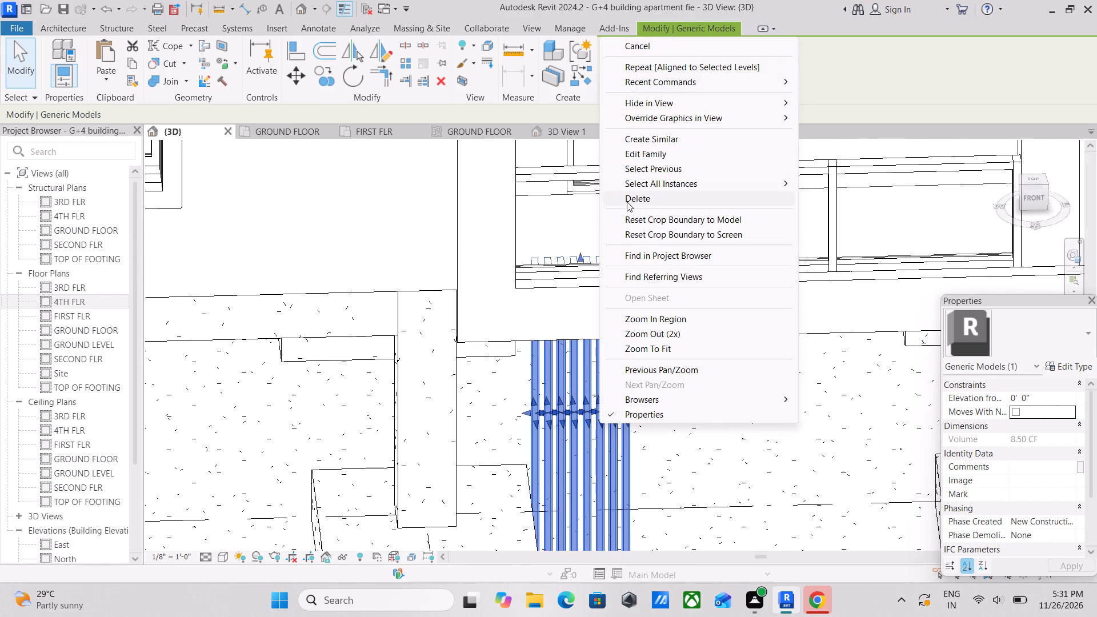
click(627, 202)
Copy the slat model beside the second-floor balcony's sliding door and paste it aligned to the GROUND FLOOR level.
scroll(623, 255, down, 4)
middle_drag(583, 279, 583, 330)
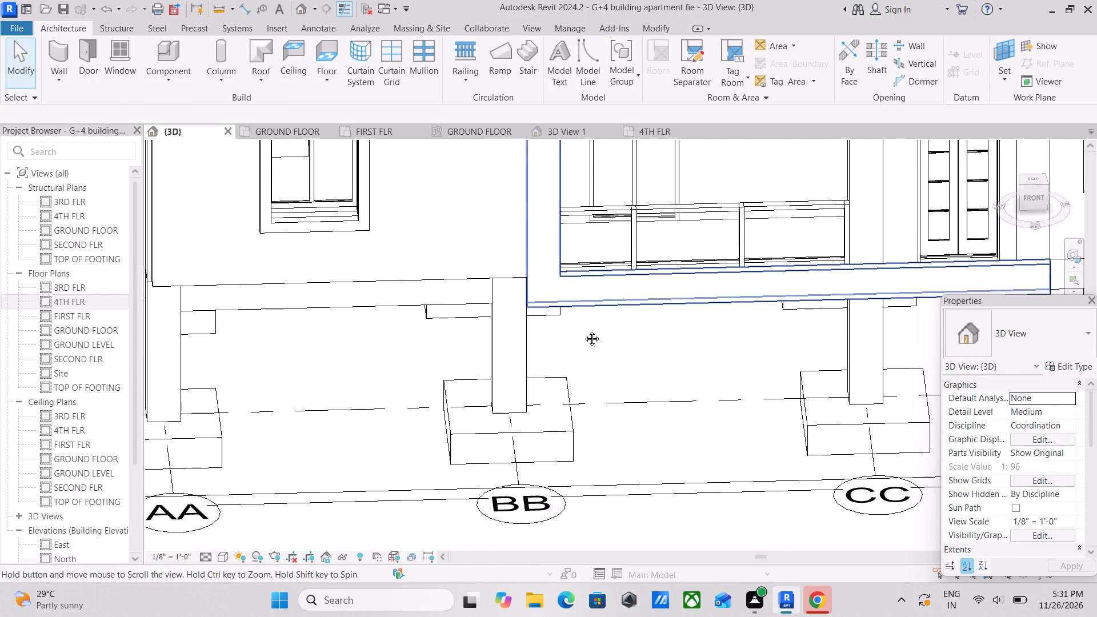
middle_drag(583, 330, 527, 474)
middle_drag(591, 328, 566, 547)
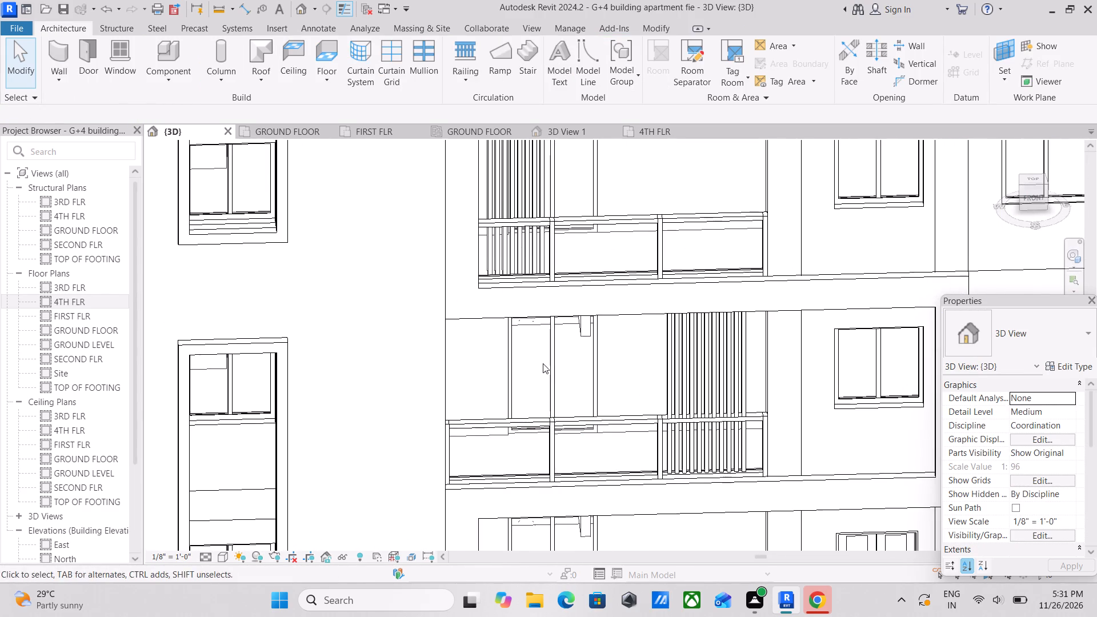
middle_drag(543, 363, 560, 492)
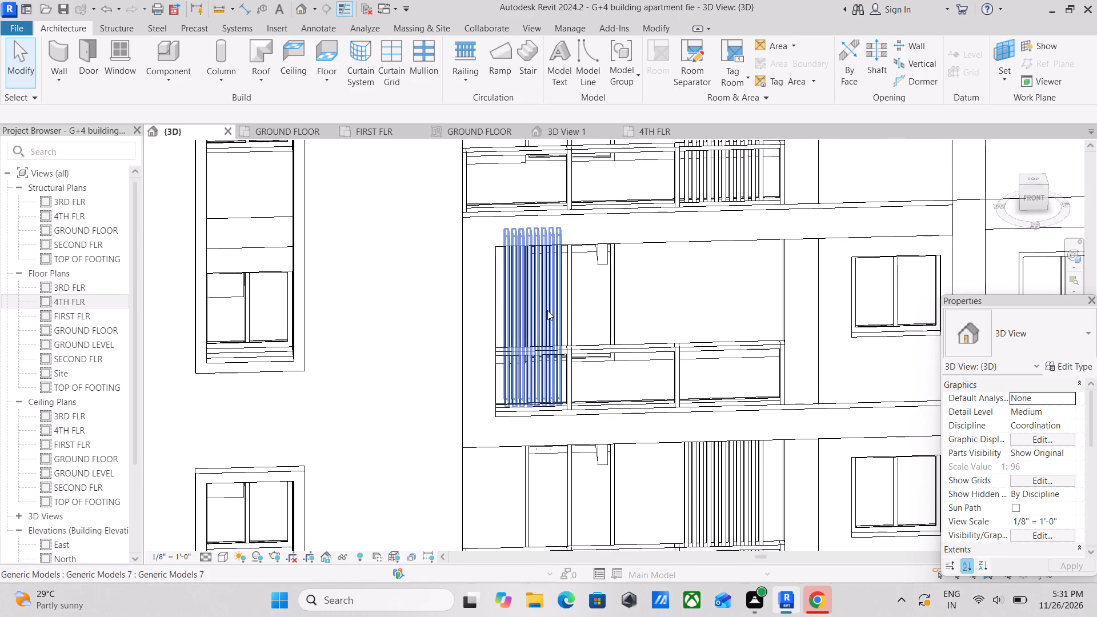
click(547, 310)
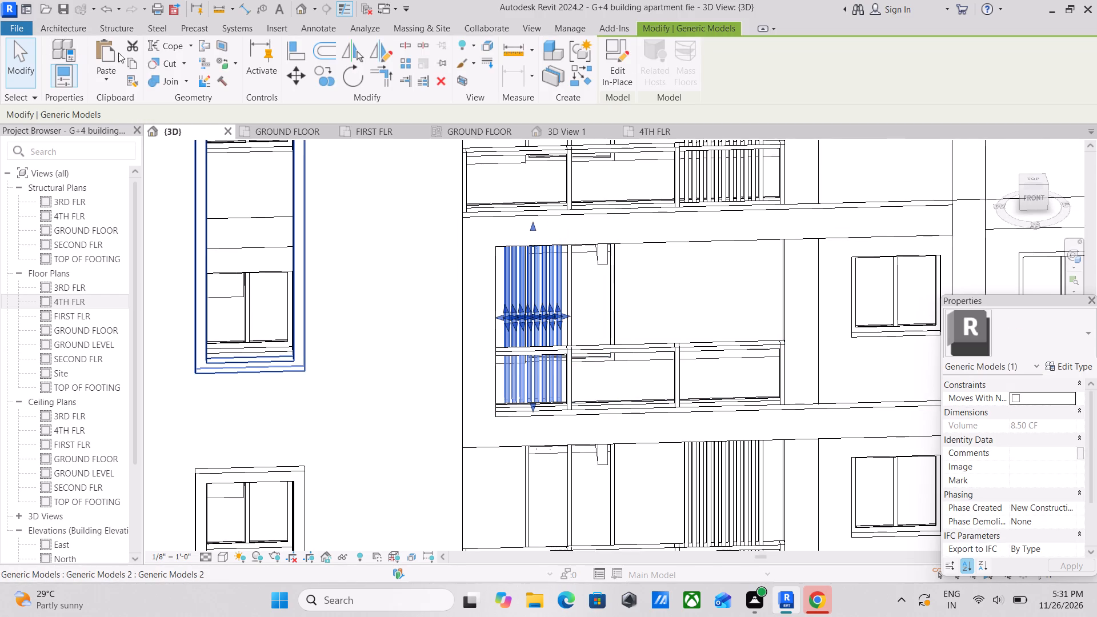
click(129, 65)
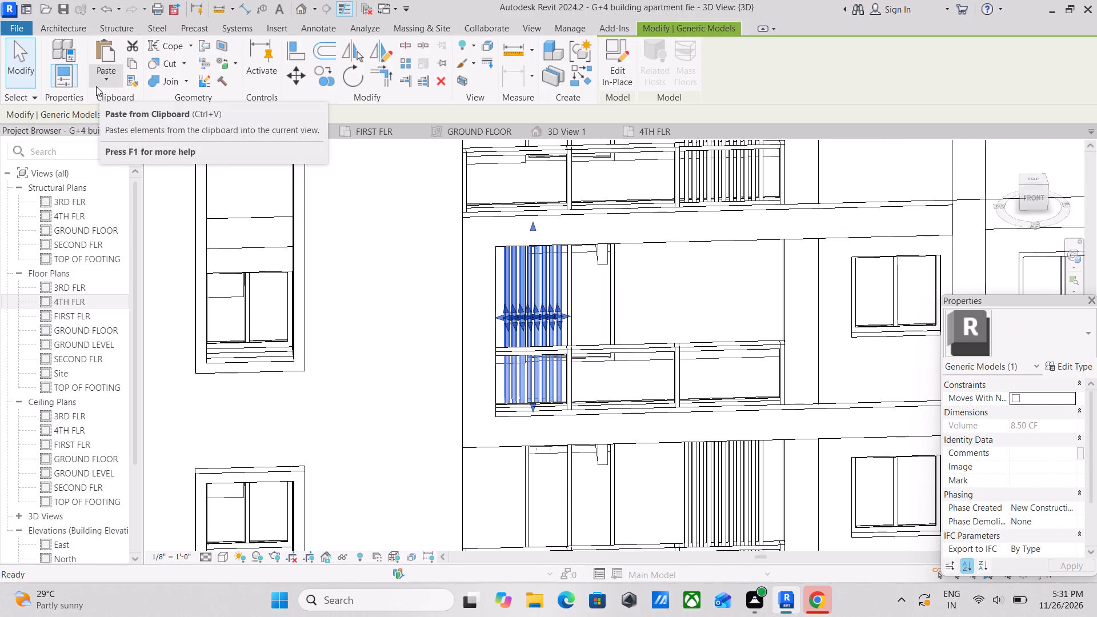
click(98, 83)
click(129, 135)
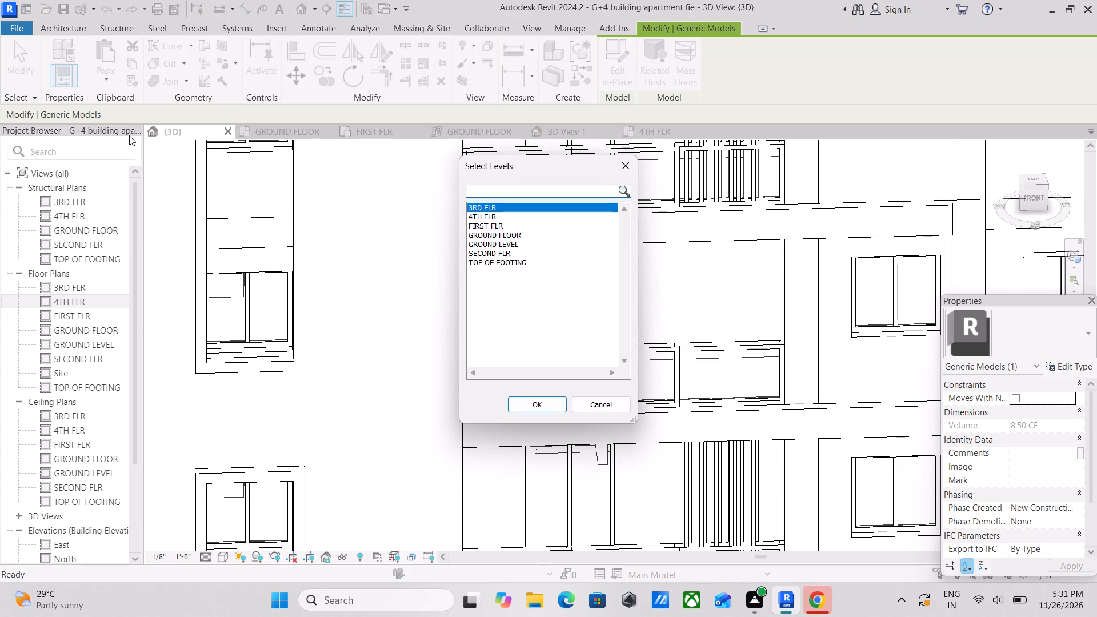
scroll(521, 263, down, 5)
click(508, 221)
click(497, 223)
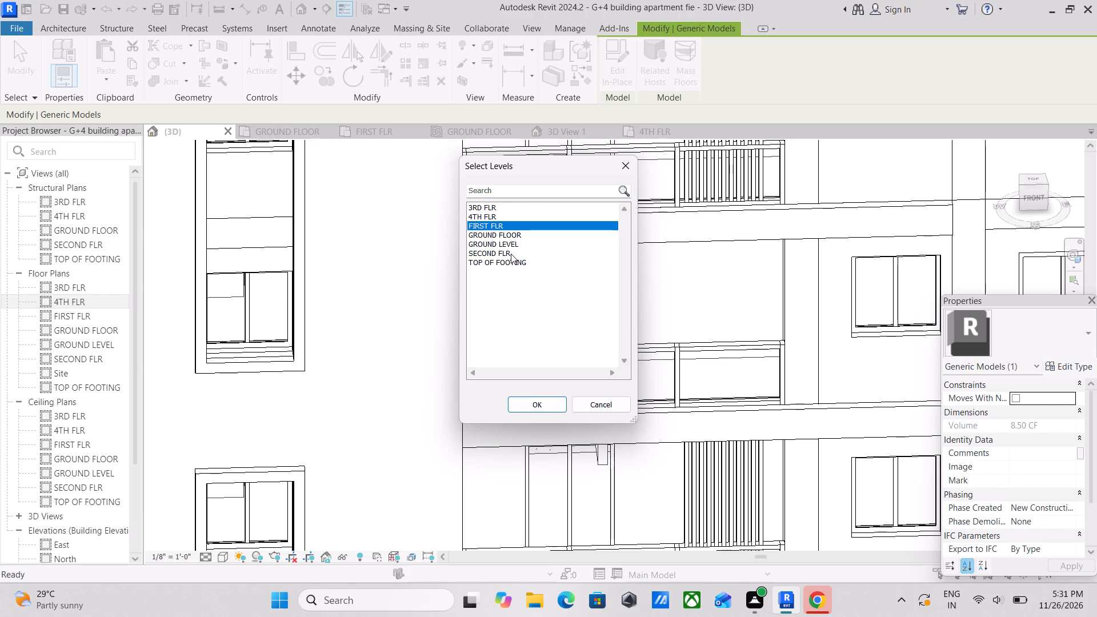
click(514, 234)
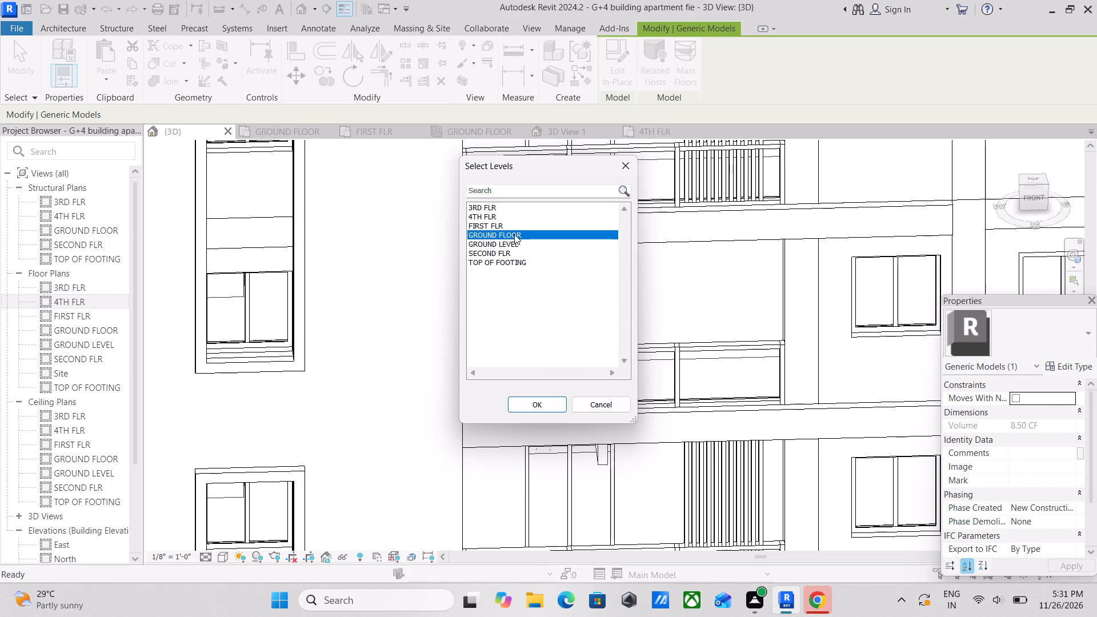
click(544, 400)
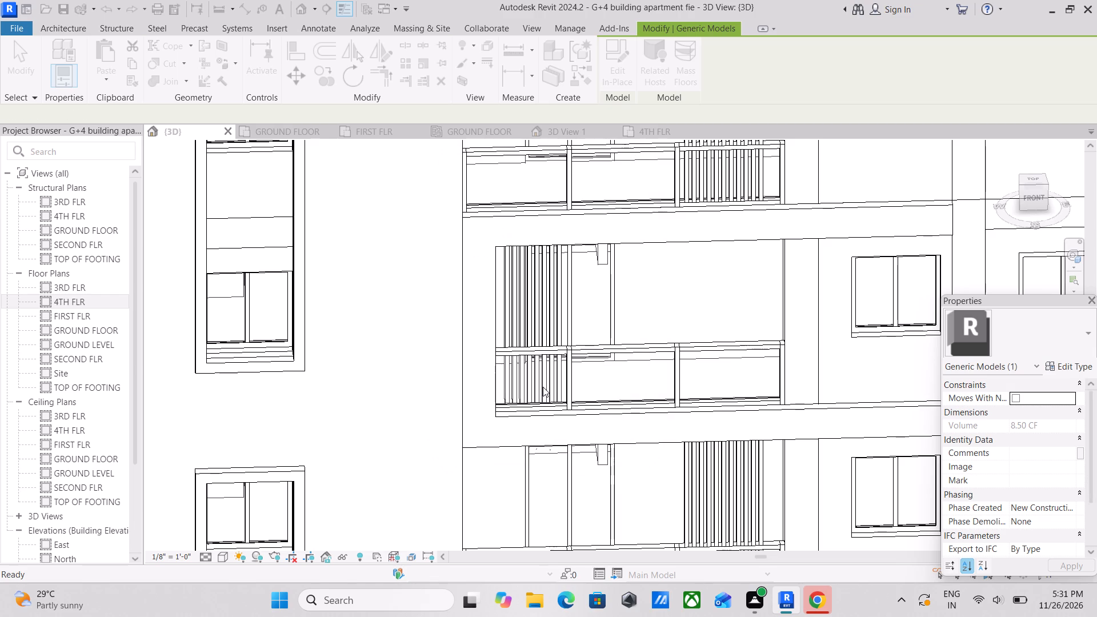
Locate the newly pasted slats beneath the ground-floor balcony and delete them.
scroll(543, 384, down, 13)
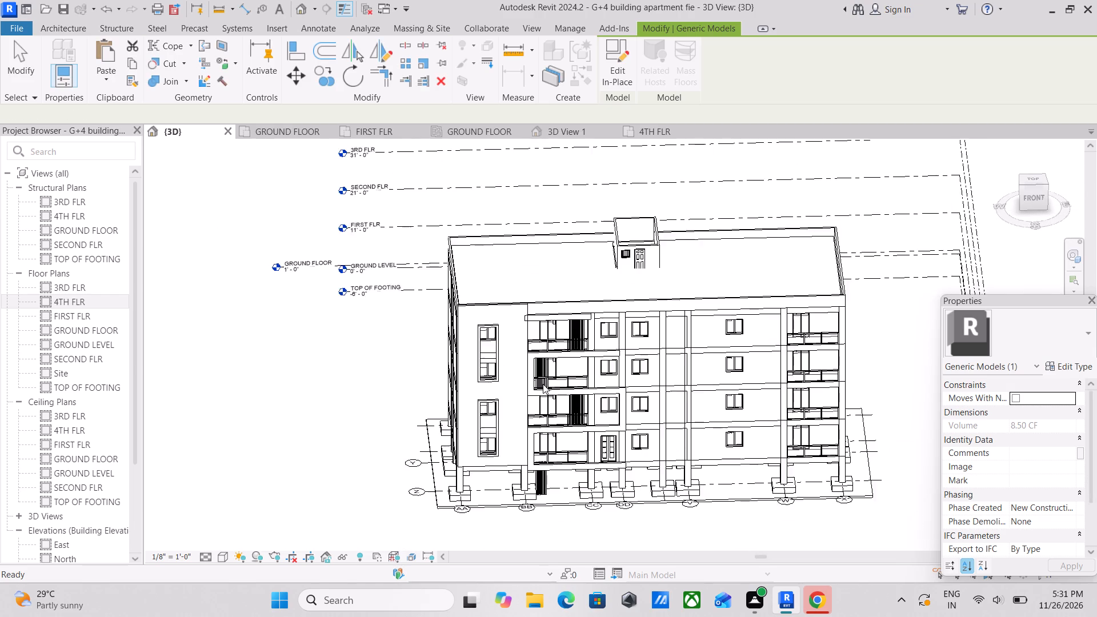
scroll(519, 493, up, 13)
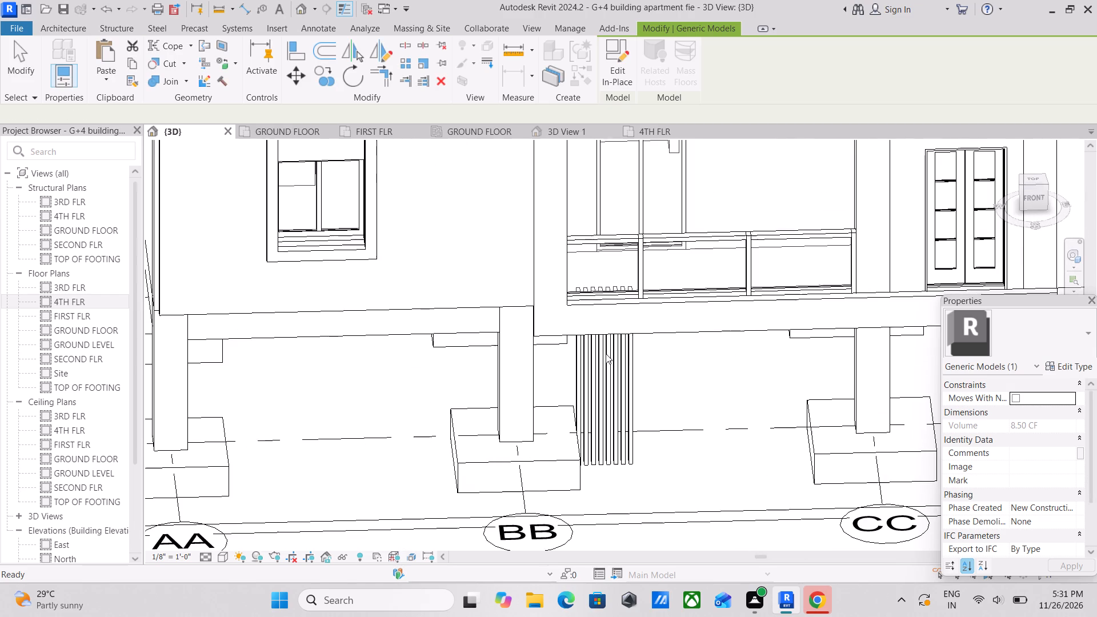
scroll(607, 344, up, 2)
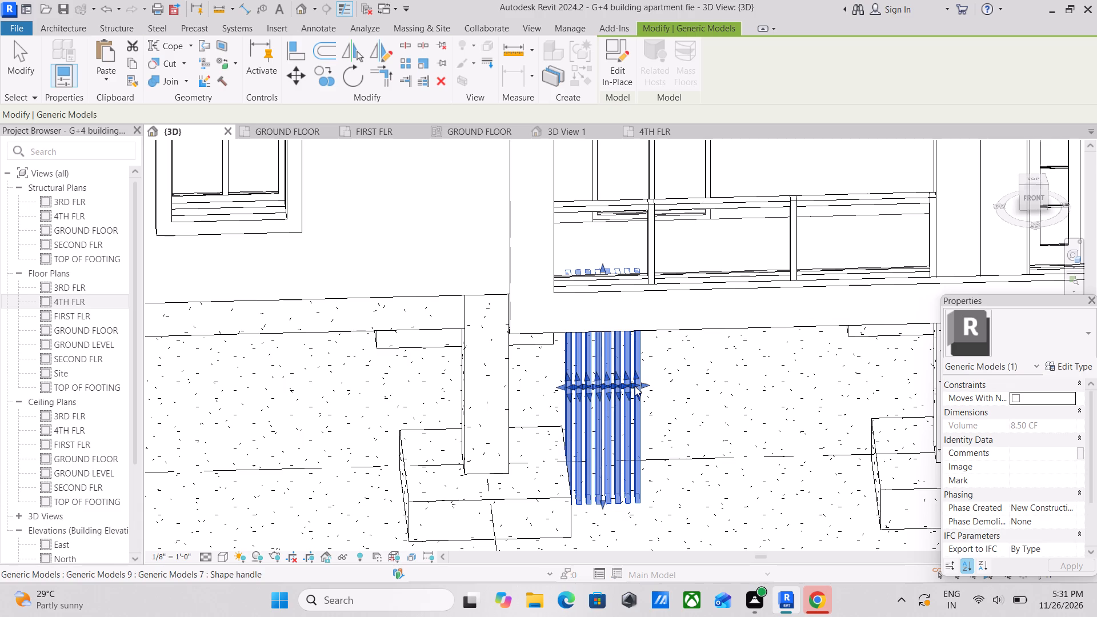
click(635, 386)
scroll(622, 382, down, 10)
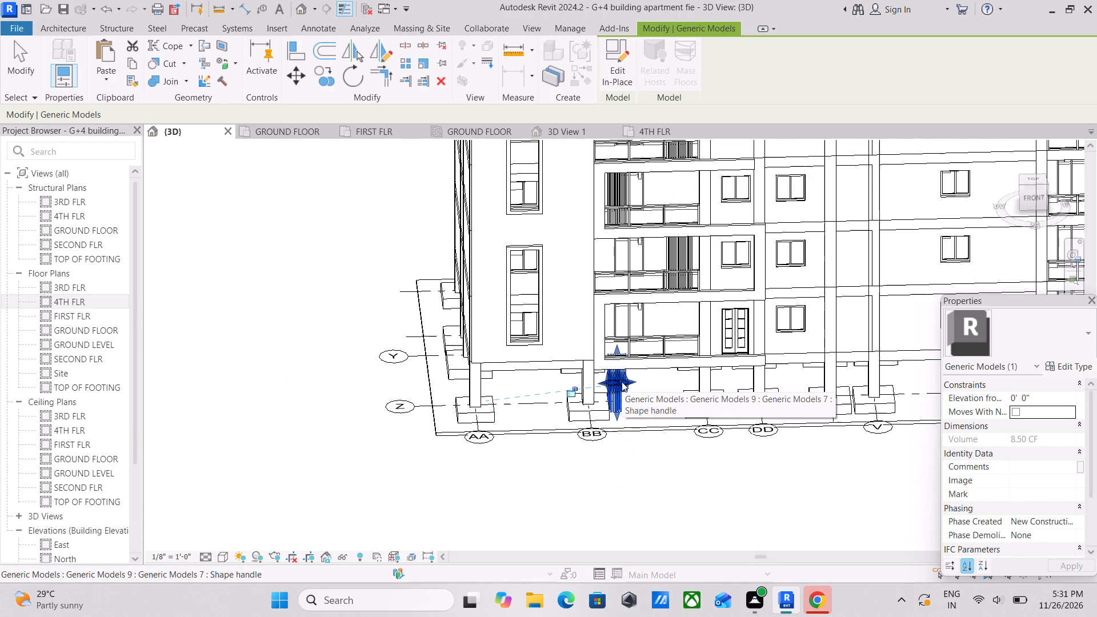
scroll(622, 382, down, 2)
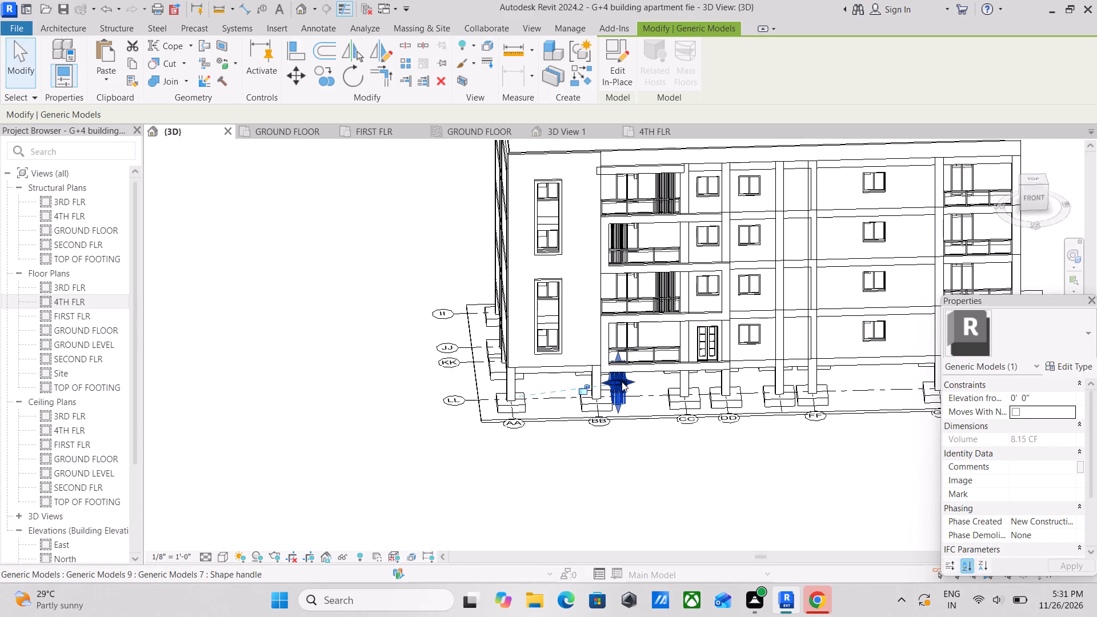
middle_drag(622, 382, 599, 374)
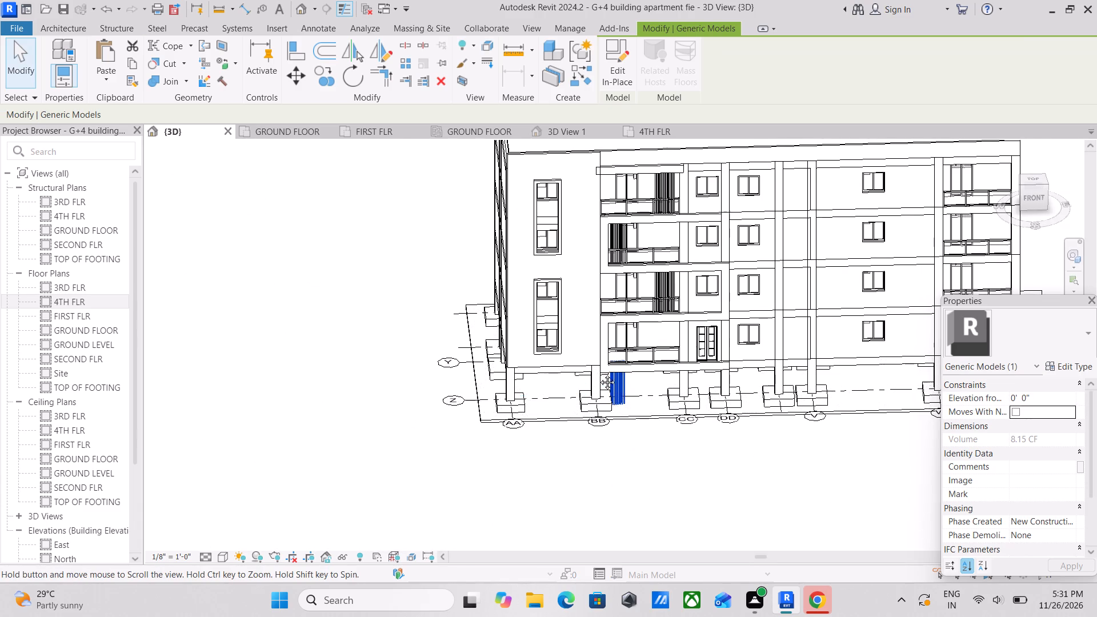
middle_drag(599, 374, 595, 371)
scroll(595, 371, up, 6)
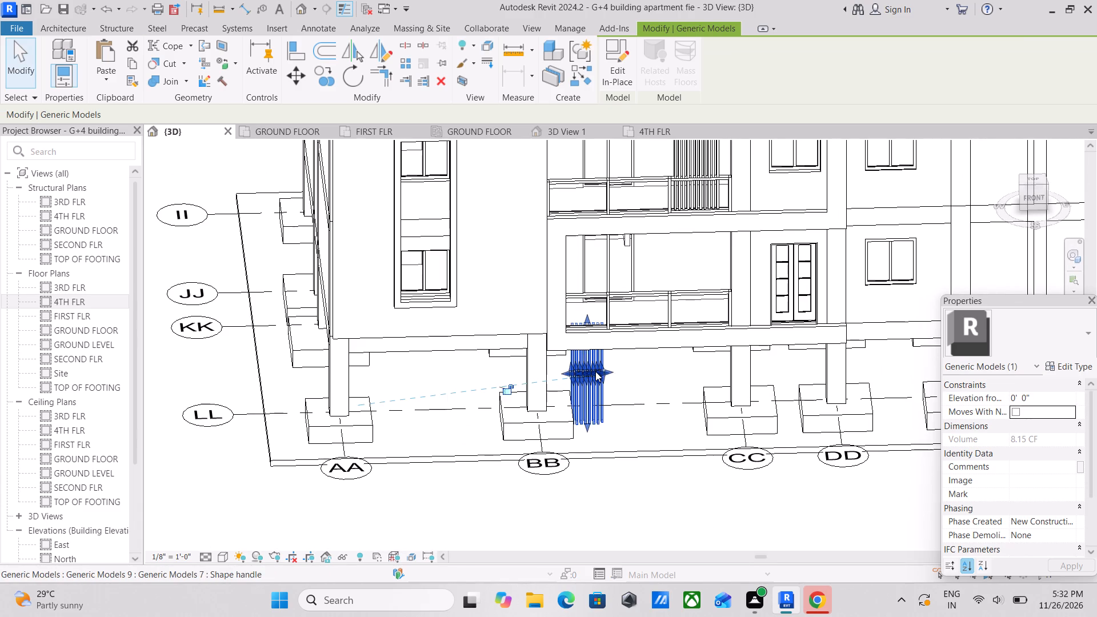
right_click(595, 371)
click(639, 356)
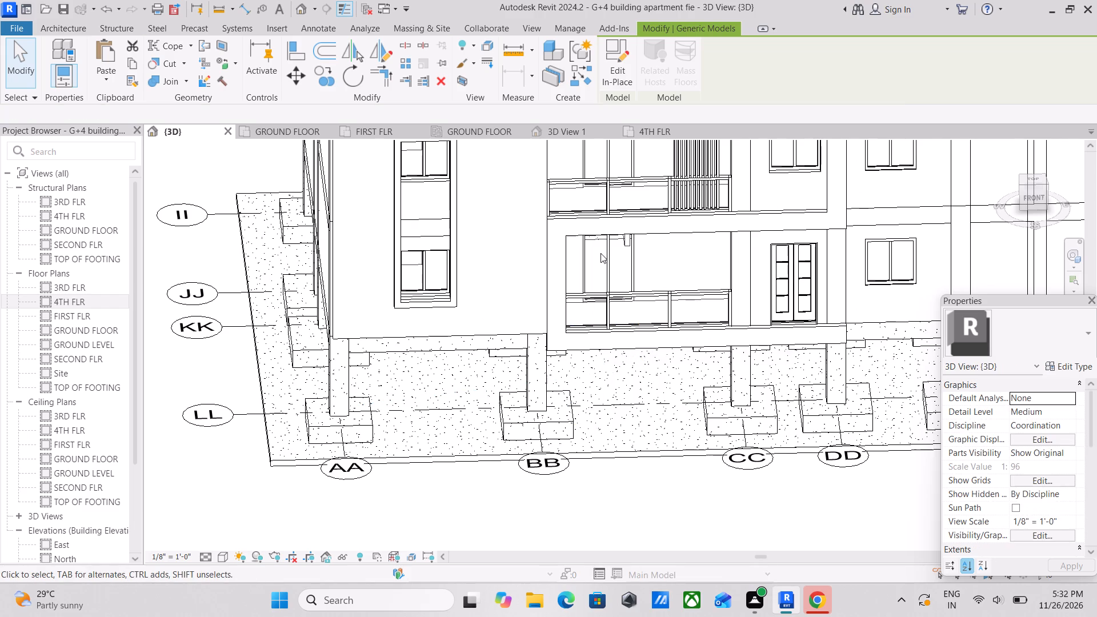
Copy the second-floor balcony's slat model again and paste it aligned to the FIRST FLR level.
middle_drag(600, 253, 569, 402)
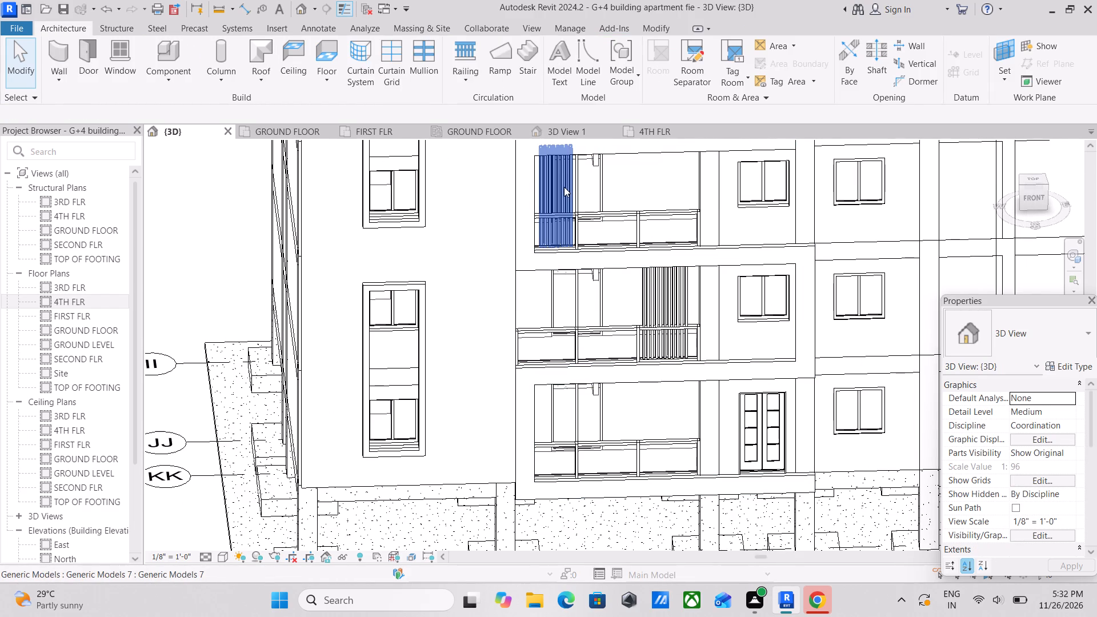
click(564, 187)
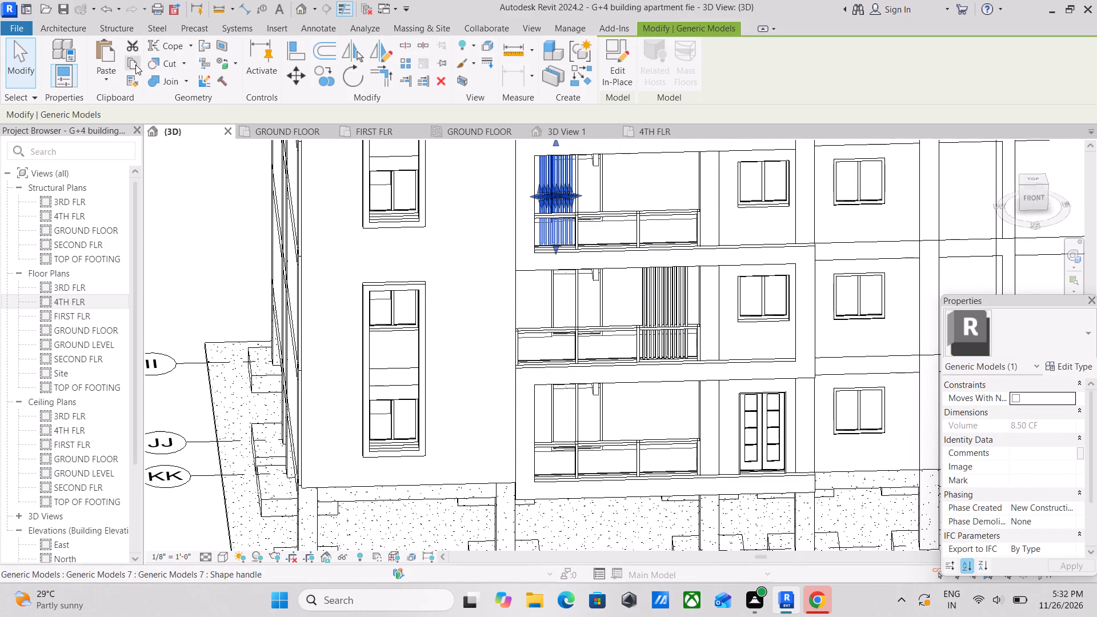
click(131, 63)
click(115, 75)
click(113, 133)
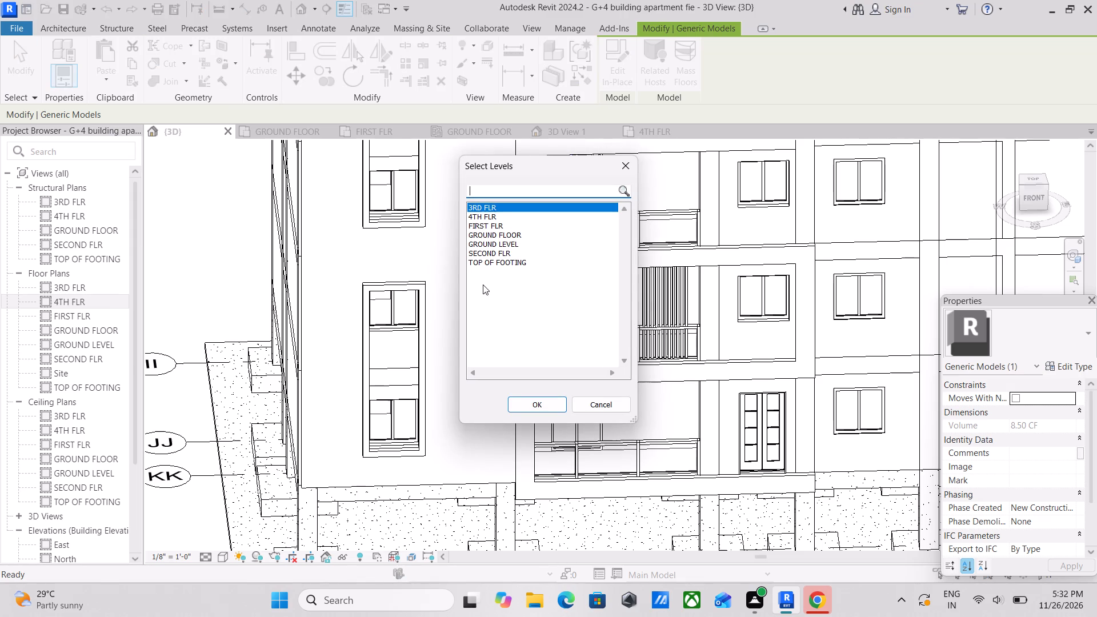
scroll(533, 226, down, 1)
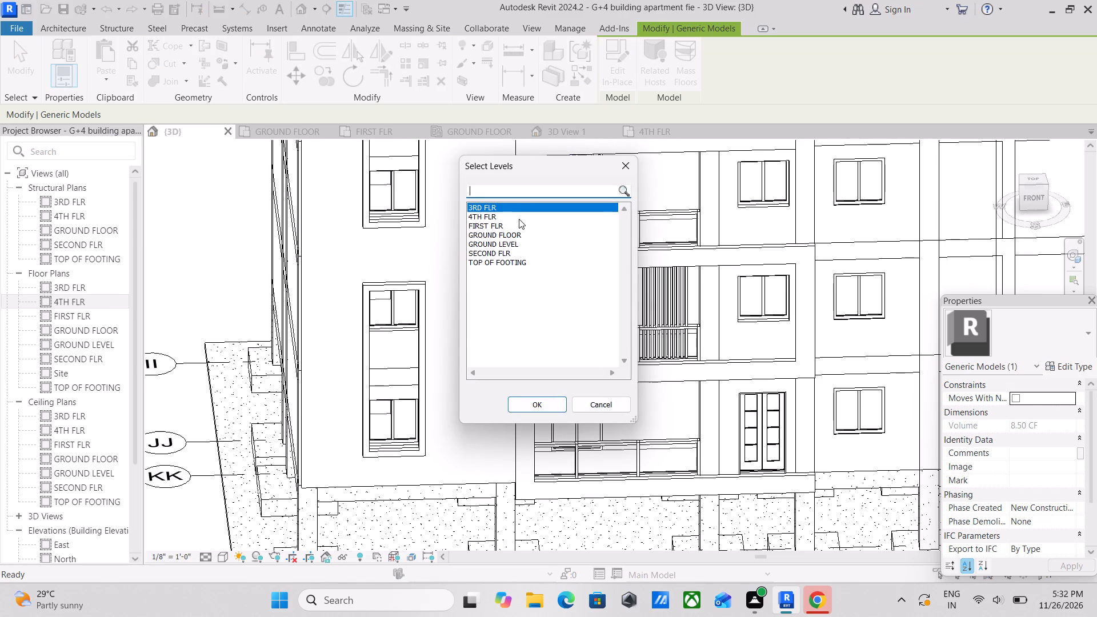
click(511, 222)
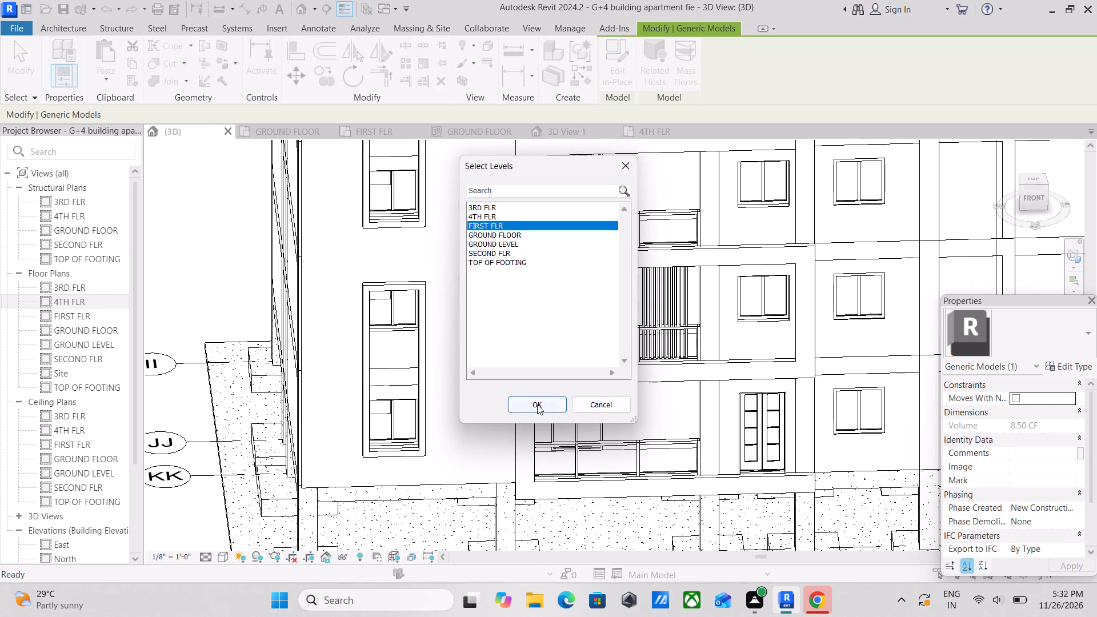
click(535, 403)
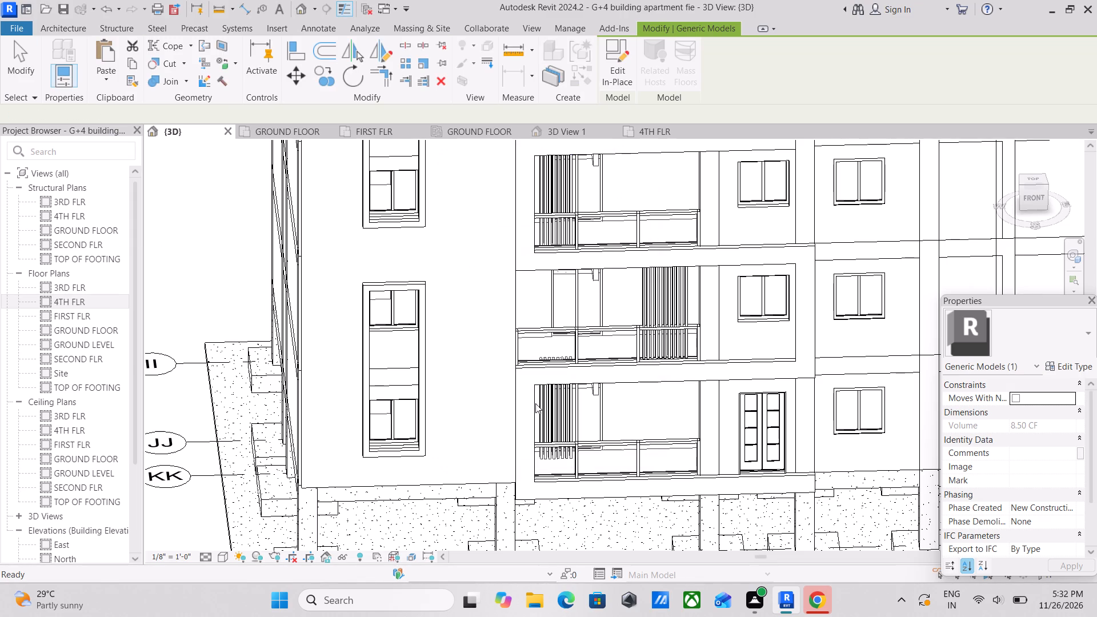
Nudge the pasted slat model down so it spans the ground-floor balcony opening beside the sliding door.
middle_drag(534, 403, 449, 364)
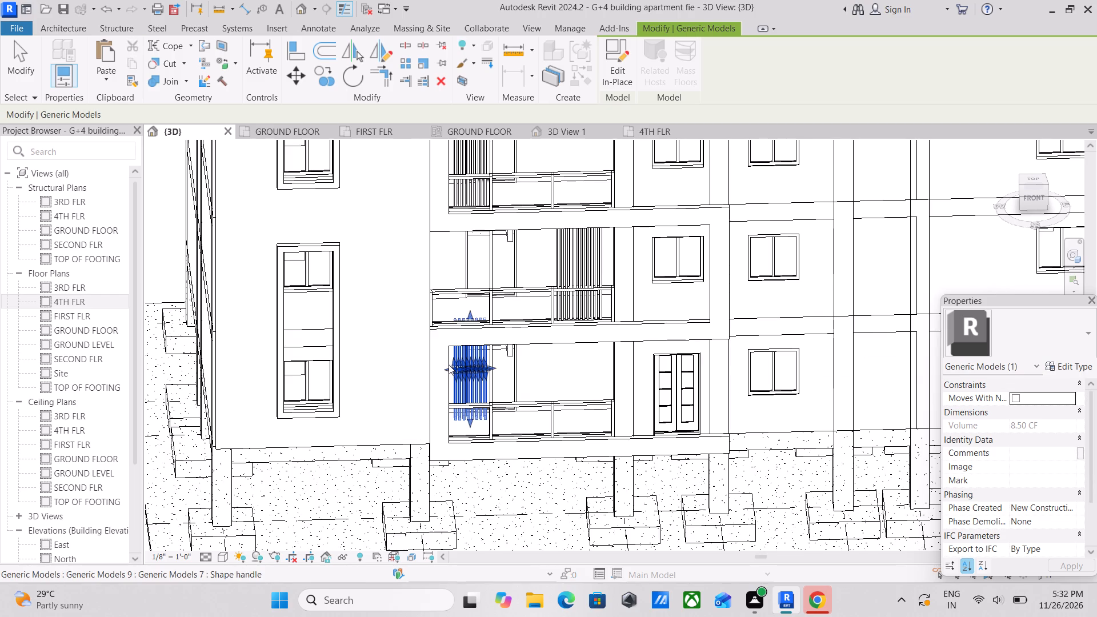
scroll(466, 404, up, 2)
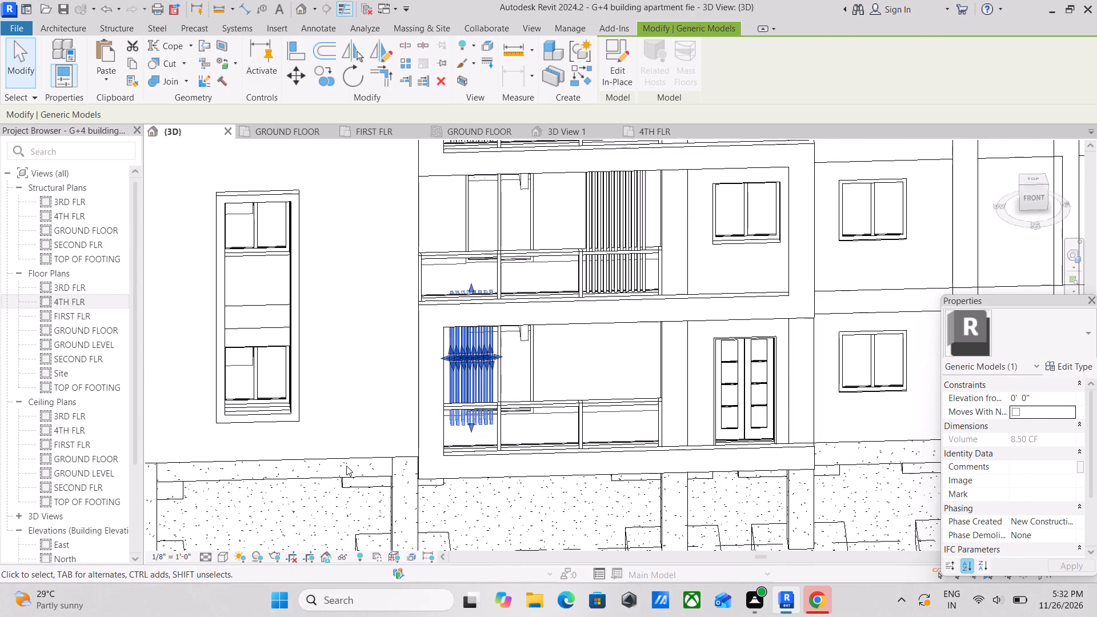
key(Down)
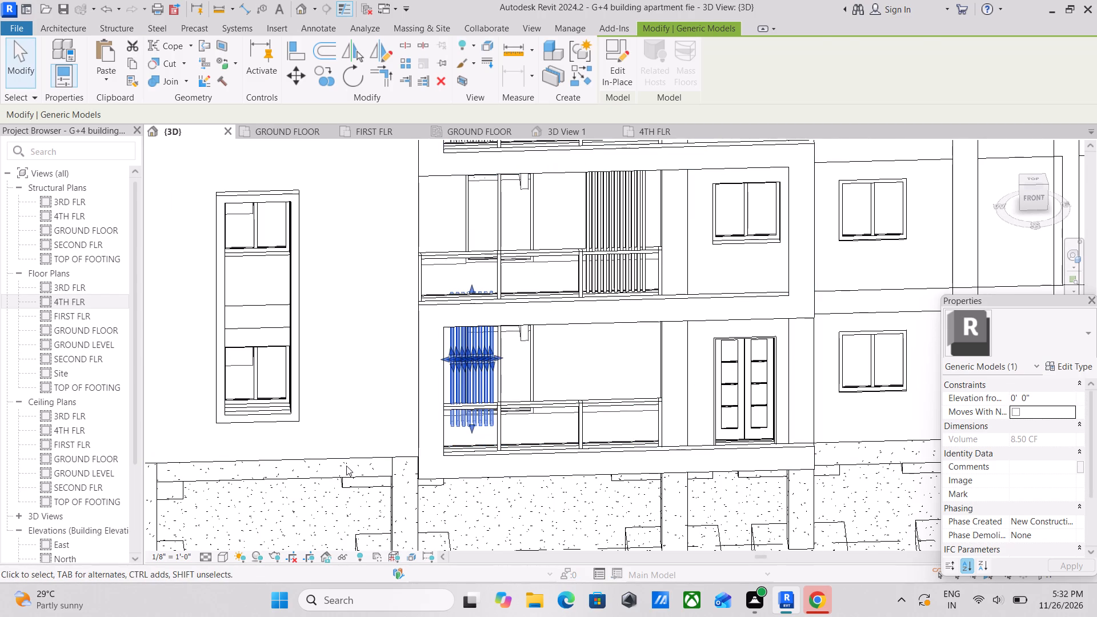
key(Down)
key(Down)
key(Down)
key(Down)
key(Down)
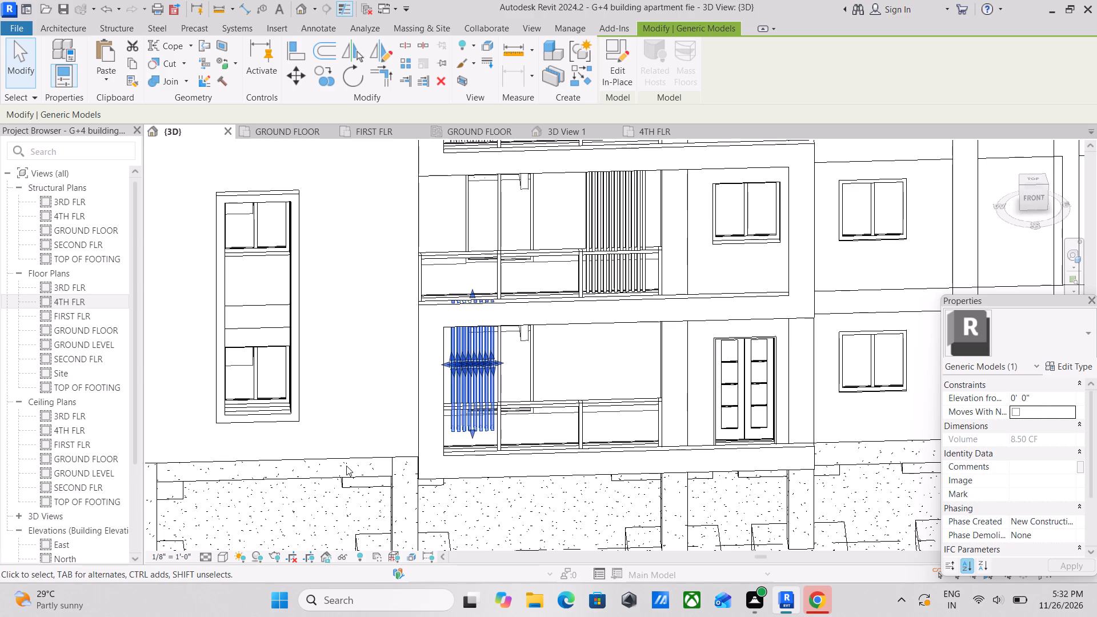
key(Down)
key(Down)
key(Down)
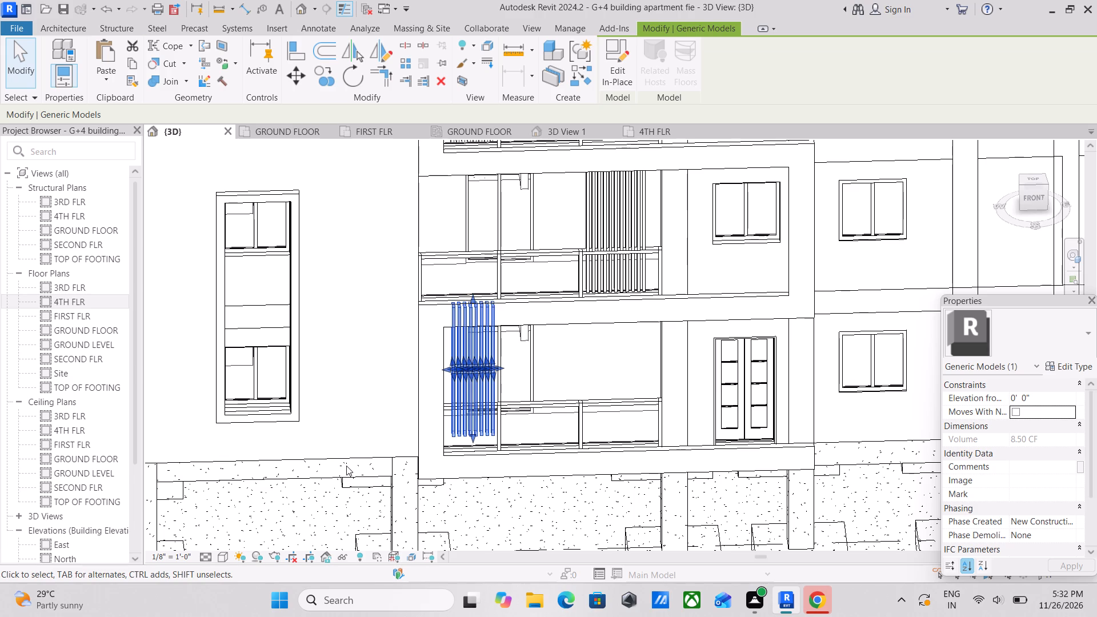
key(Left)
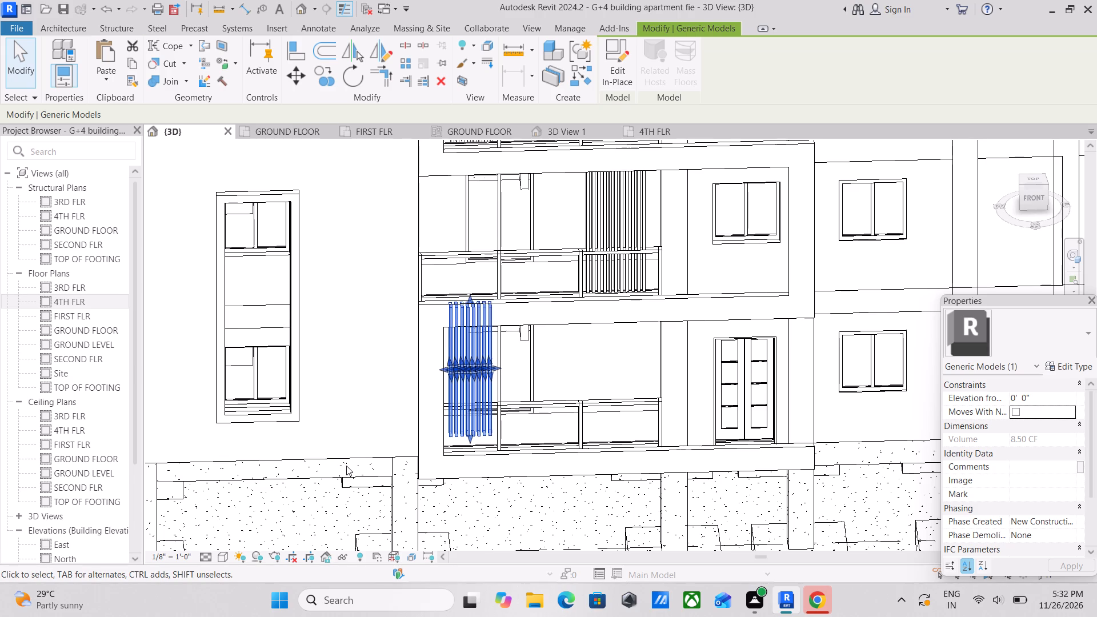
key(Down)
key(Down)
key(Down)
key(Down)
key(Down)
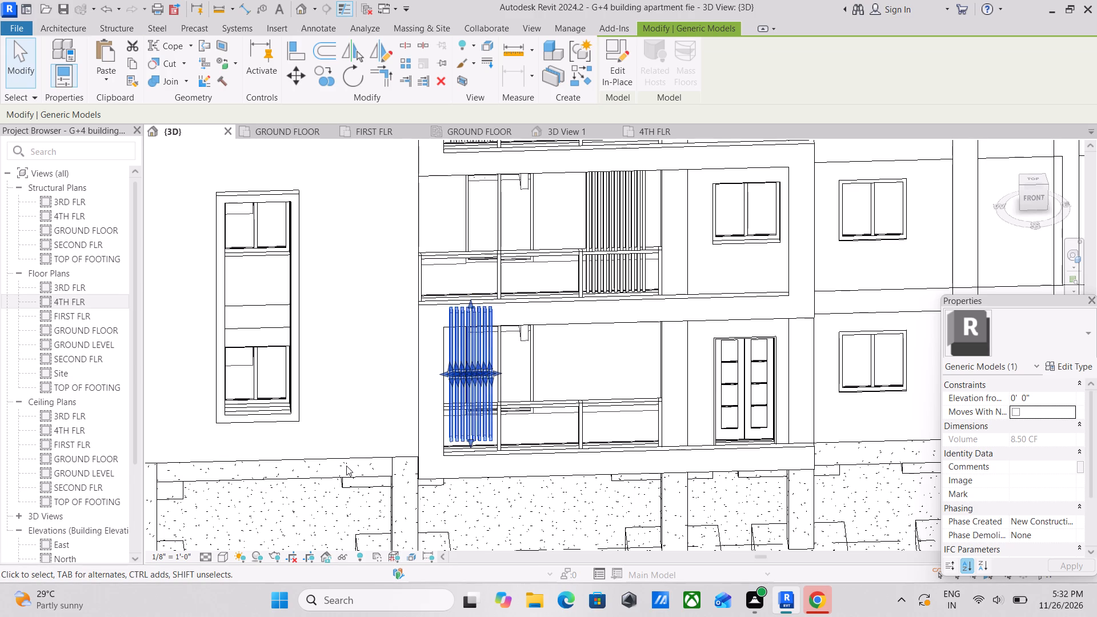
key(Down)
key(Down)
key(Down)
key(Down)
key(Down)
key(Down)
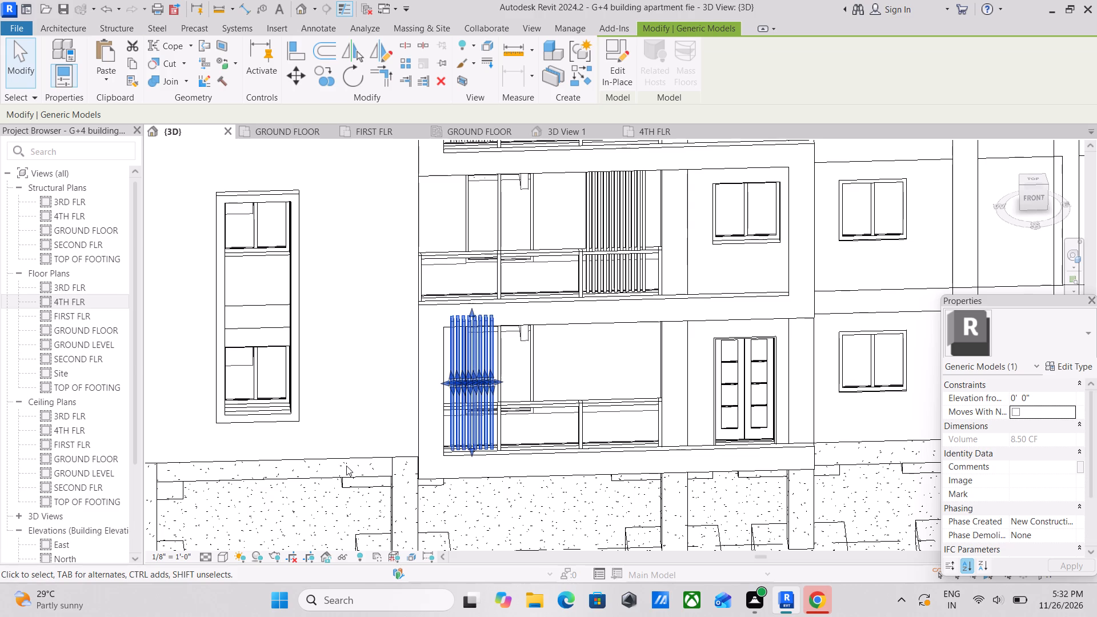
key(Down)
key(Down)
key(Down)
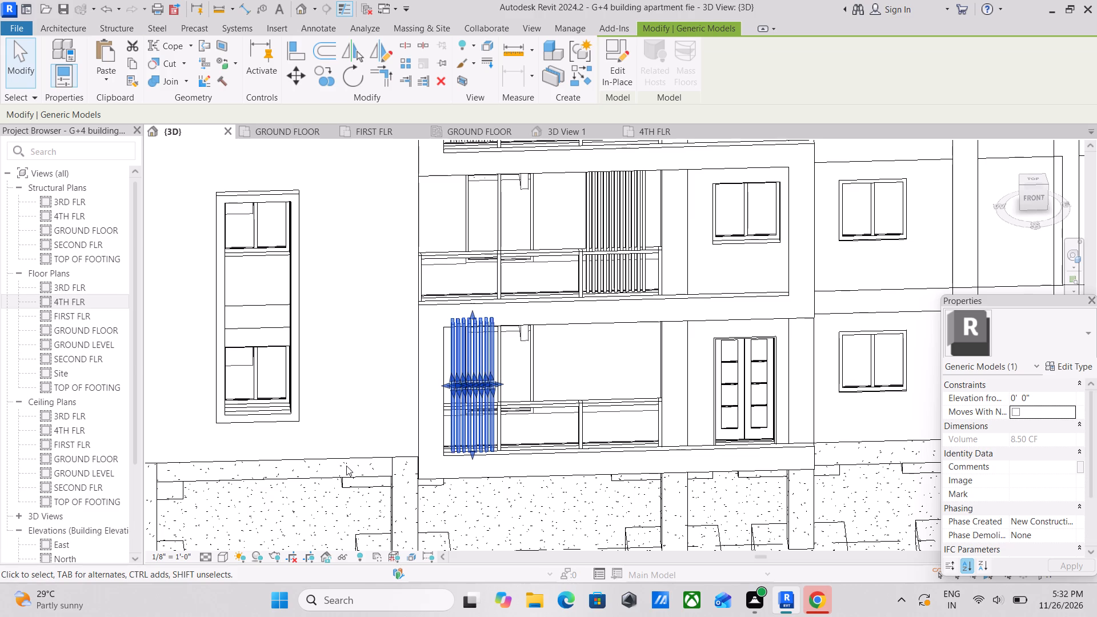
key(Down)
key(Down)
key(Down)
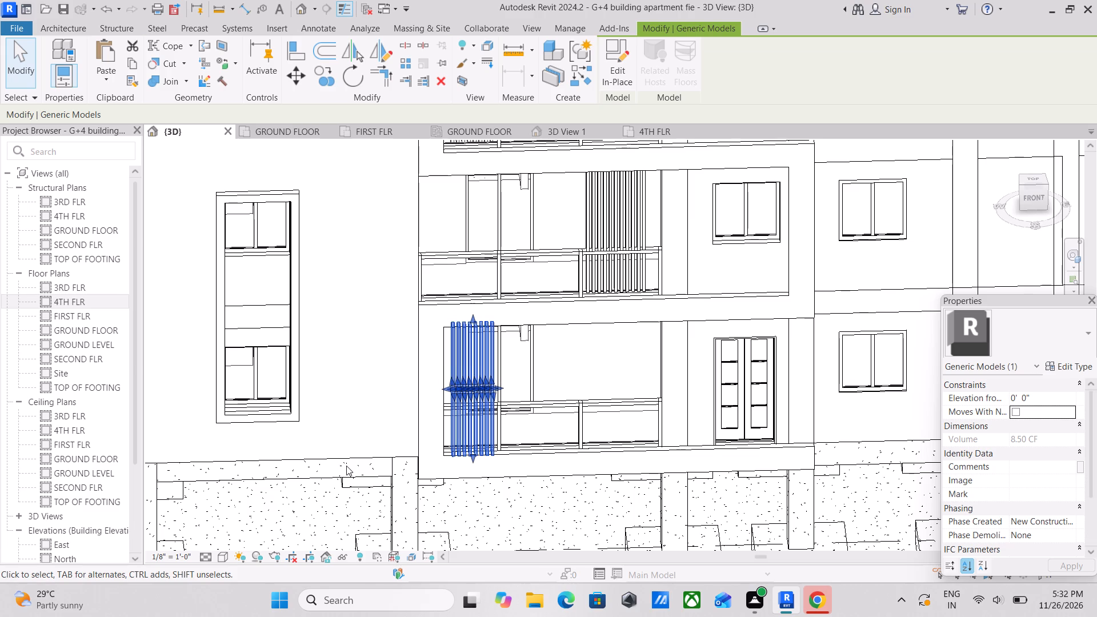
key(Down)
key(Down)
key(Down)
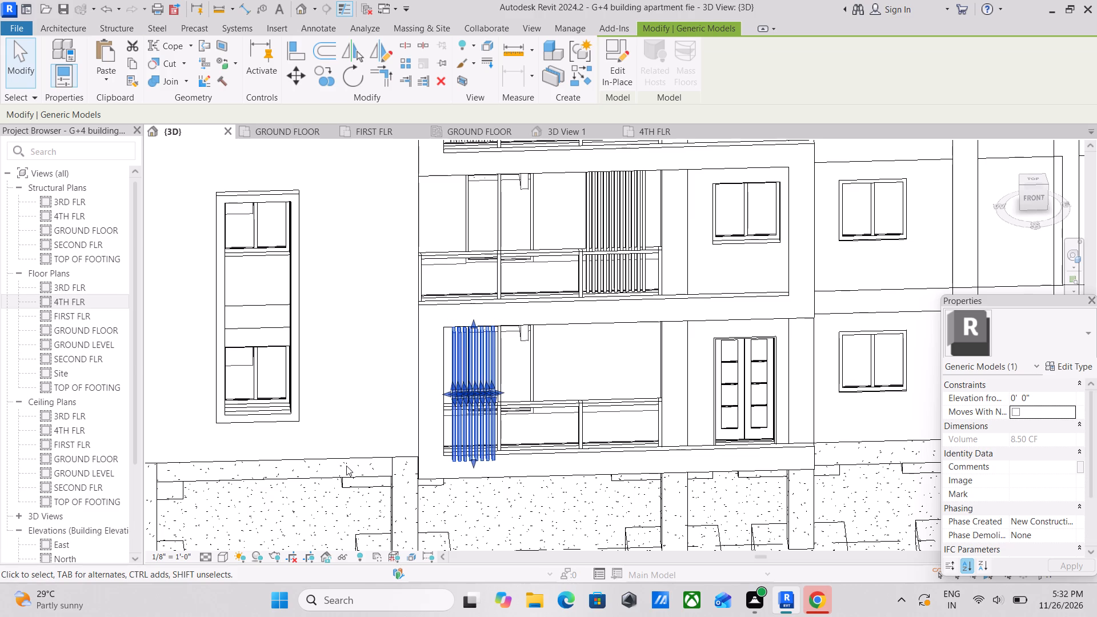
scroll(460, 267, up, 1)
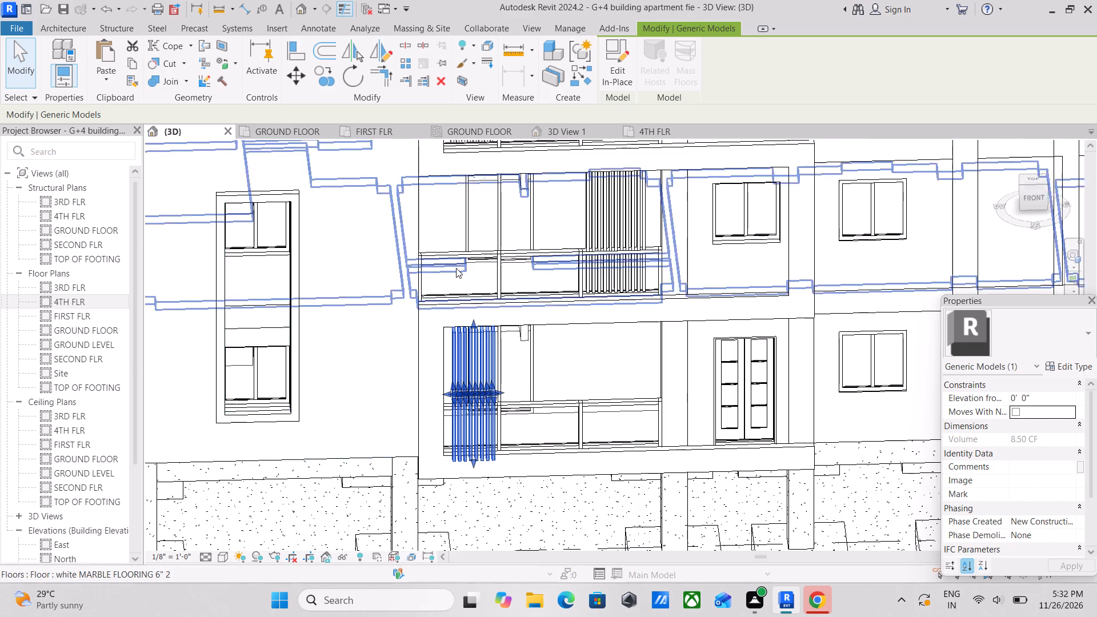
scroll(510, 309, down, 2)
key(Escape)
Examine the lowered slats from several angles to check their position relative to the ground-floor balcony.
scroll(519, 336, up, 3)
middle_drag(517, 336, 470, 308)
key(Escape)
scroll(473, 311, up, 1)
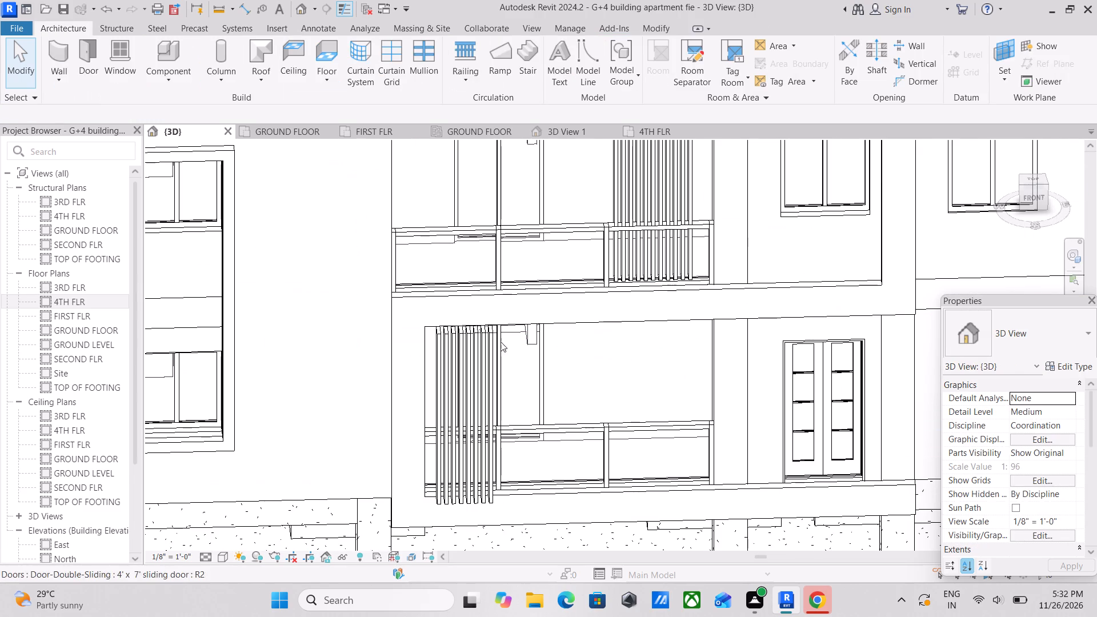
scroll(503, 343, down, 6)
shift+middle_drag(547, 360, 524, 342)
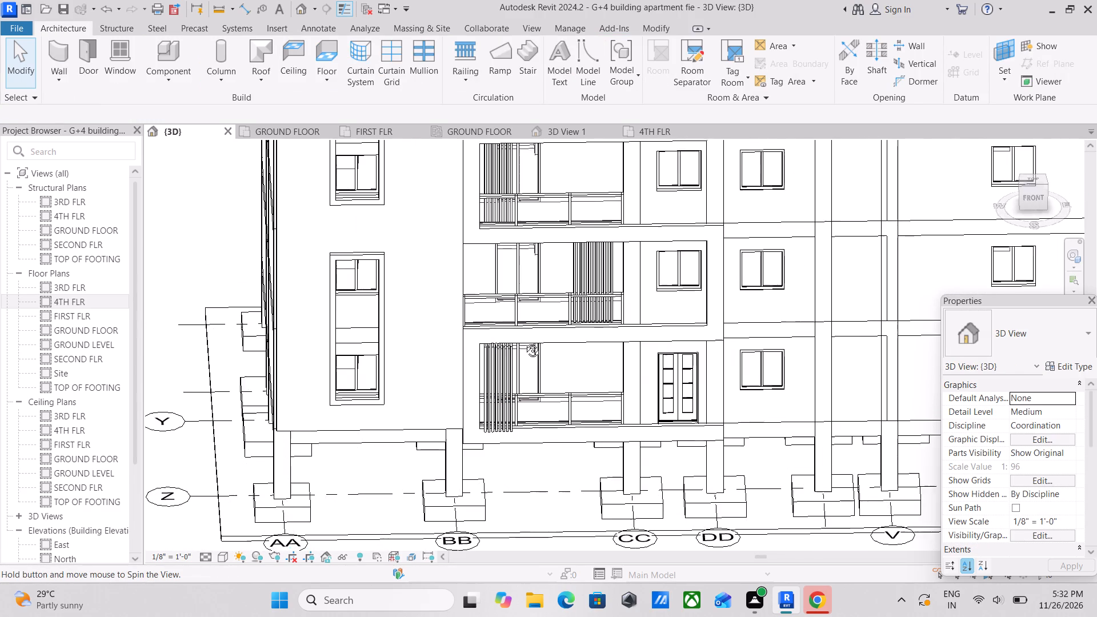
shift+middle_drag(524, 342, 488, 286)
shift+scroll(495, 293, down, 1)
shift+middle_drag(474, 320, 393, 339)
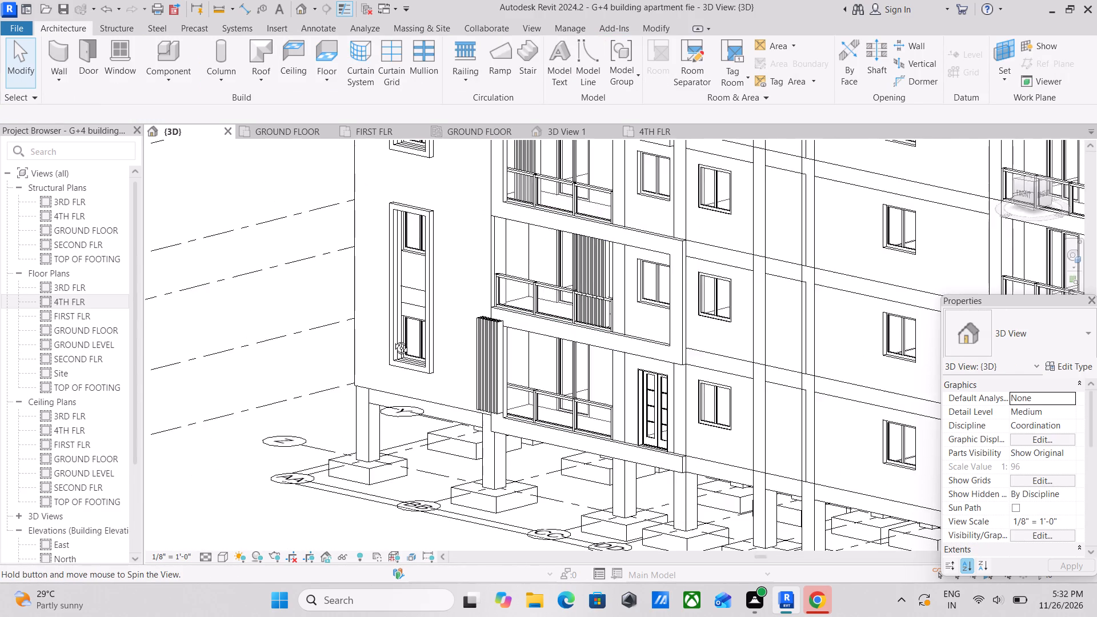
shift+middle_drag(393, 339, 616, 277)
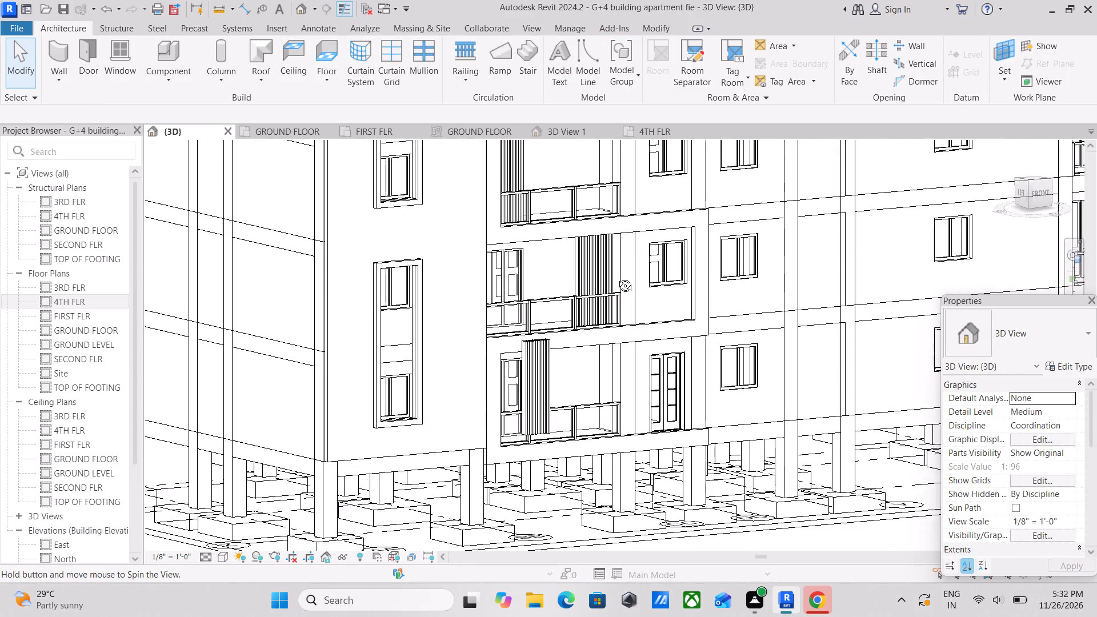
shift+middle_drag(616, 277, 620, 273)
Delete the misplaced slat copy standing in front of the ground-floor balcony.
click(548, 356)
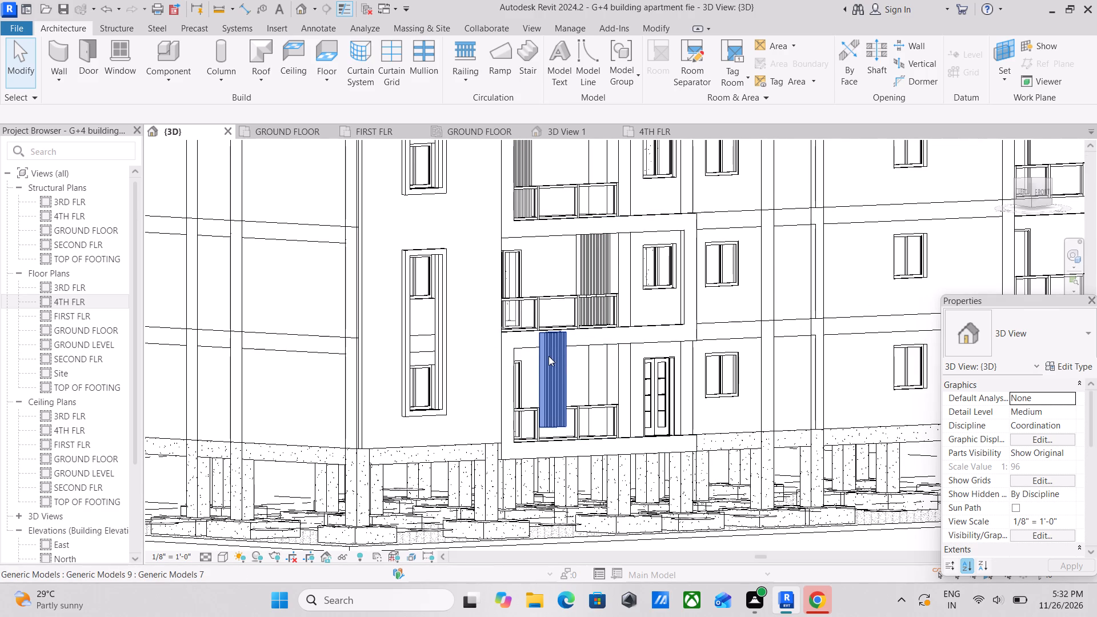
right_click(548, 356)
click(598, 358)
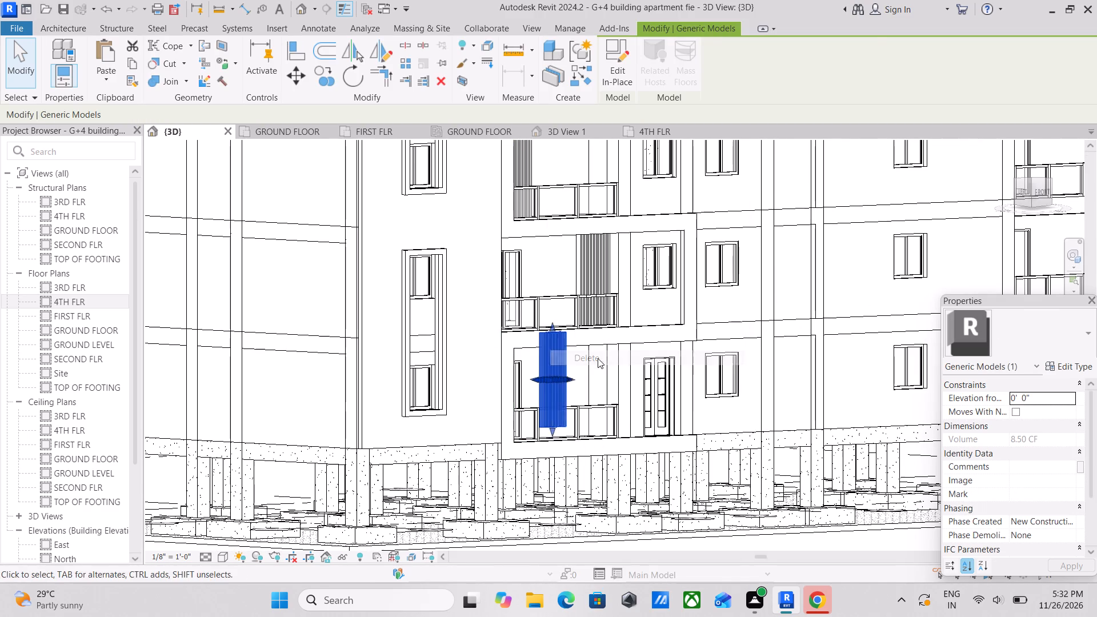
Copy the second-floor balcony's slat model and paste it aligned to the GROUND FLOOR level.
middle_drag(590, 205, 590, 338)
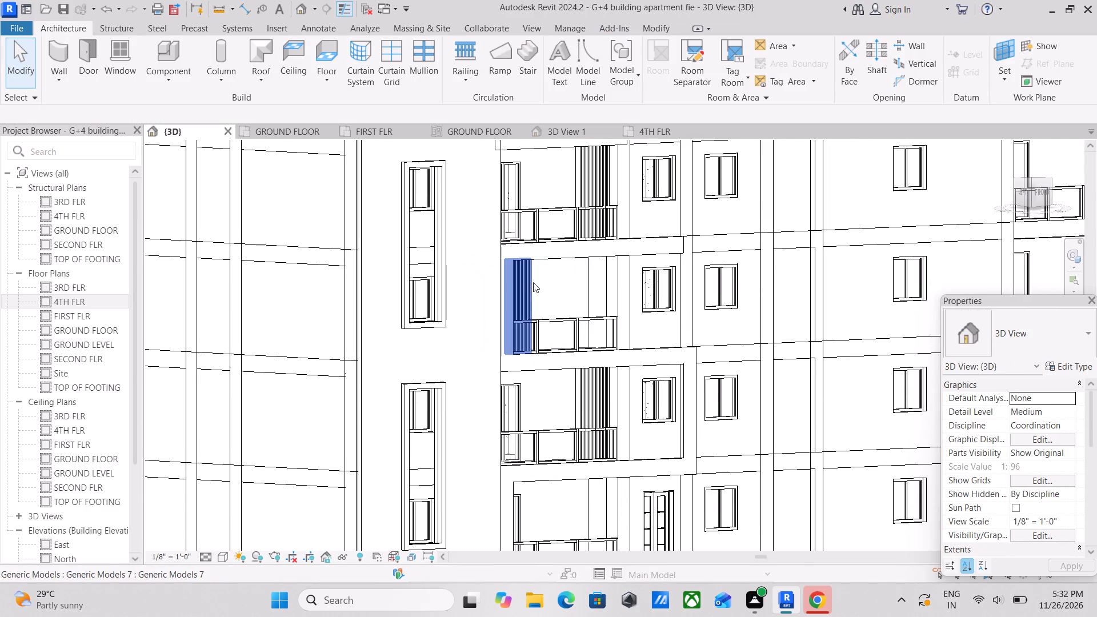
click(527, 285)
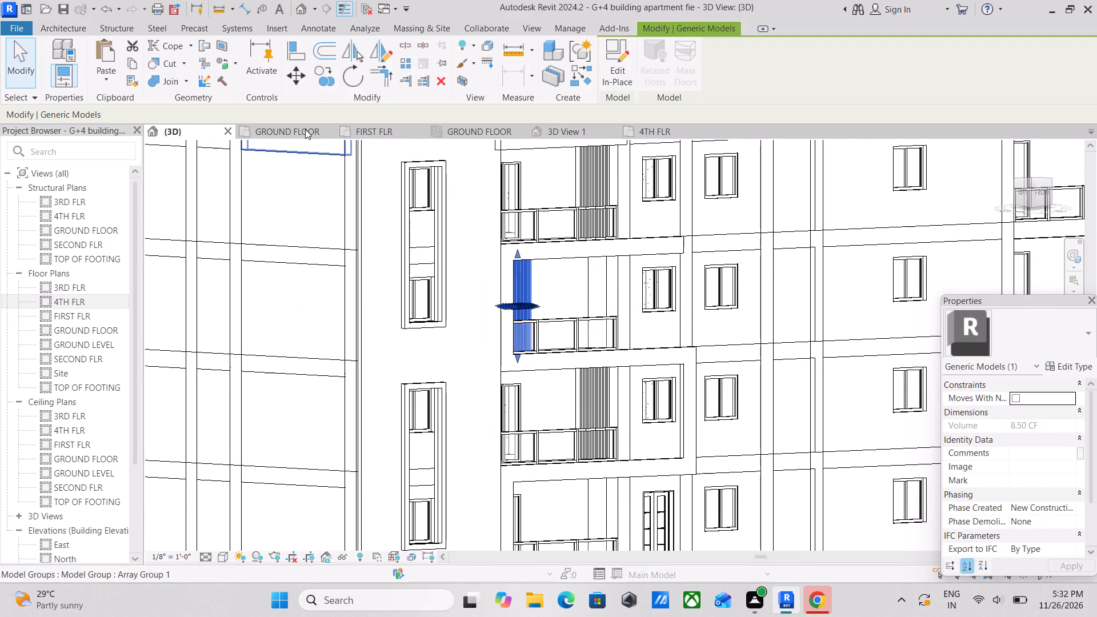
click(134, 58)
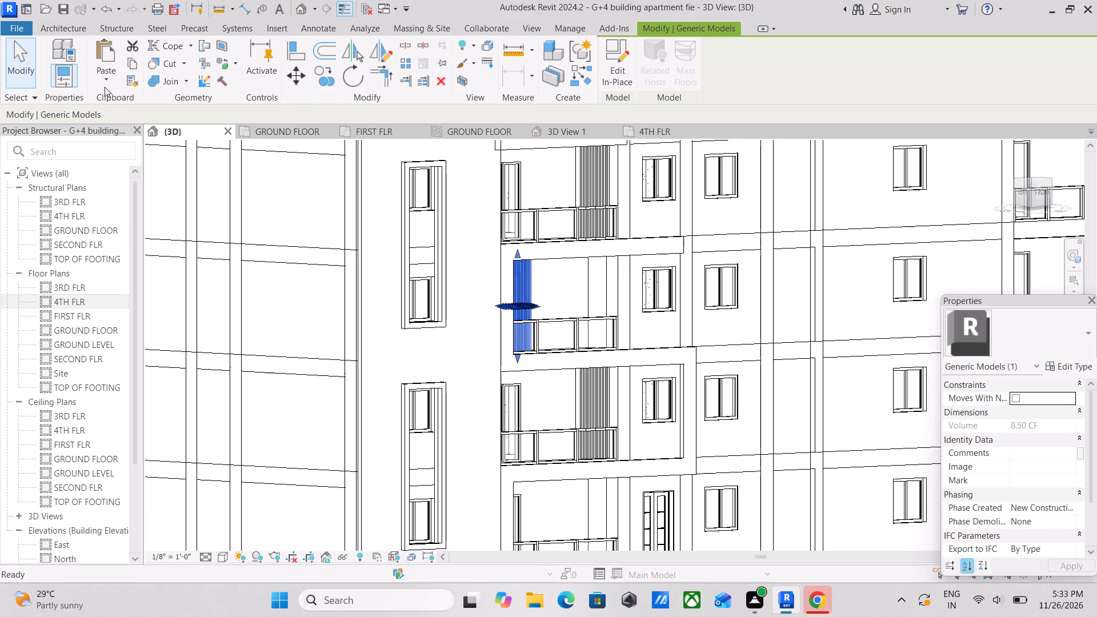
click(105, 86)
click(131, 133)
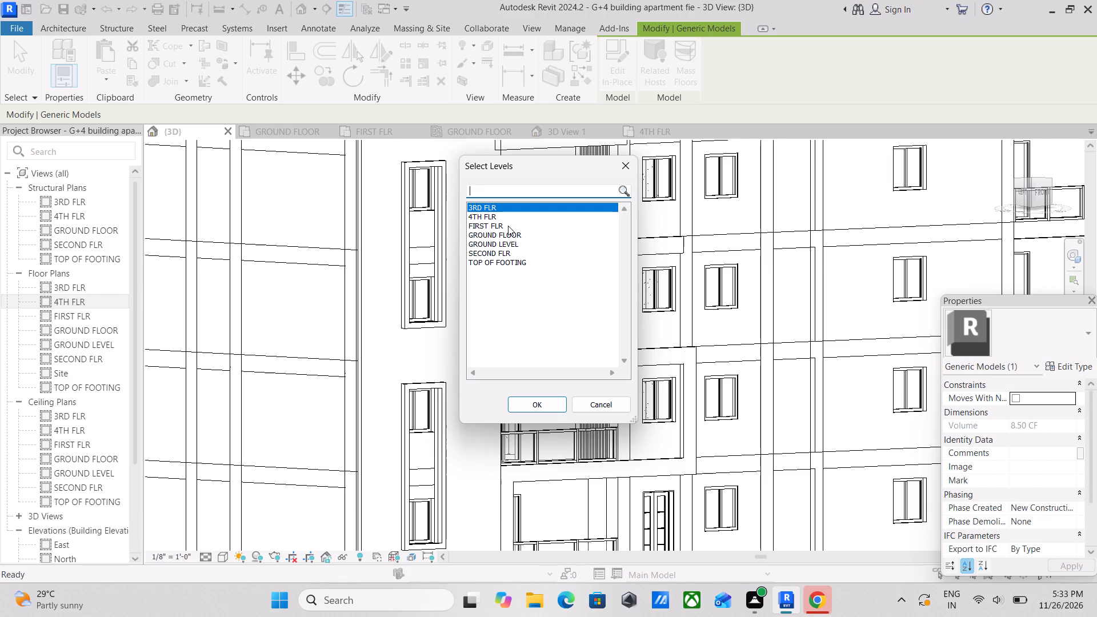
click(497, 237)
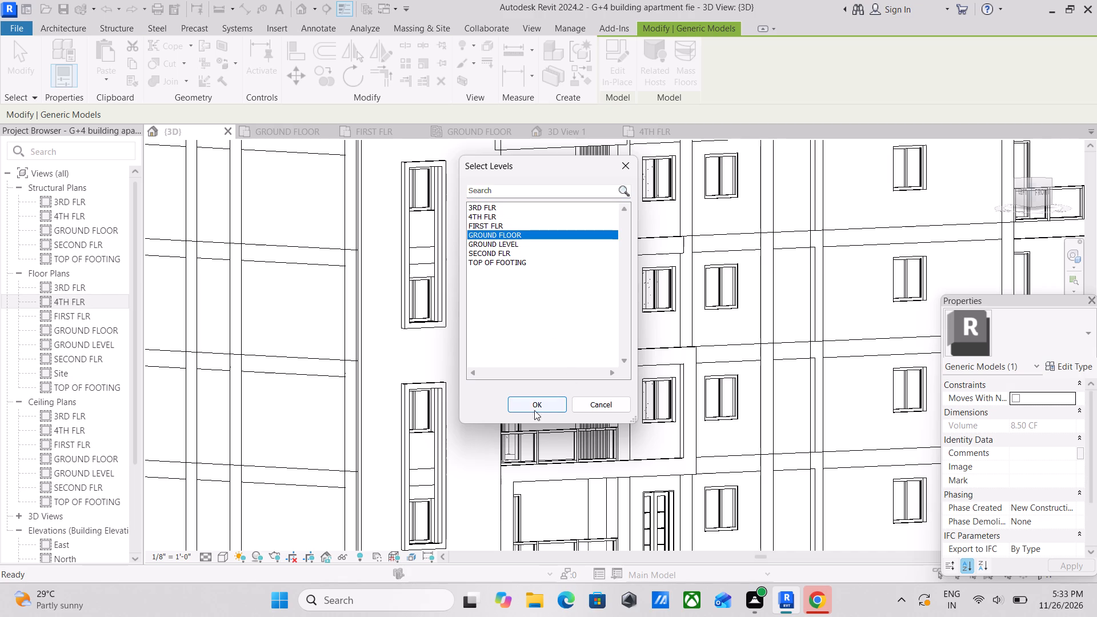
click(529, 394)
click(534, 400)
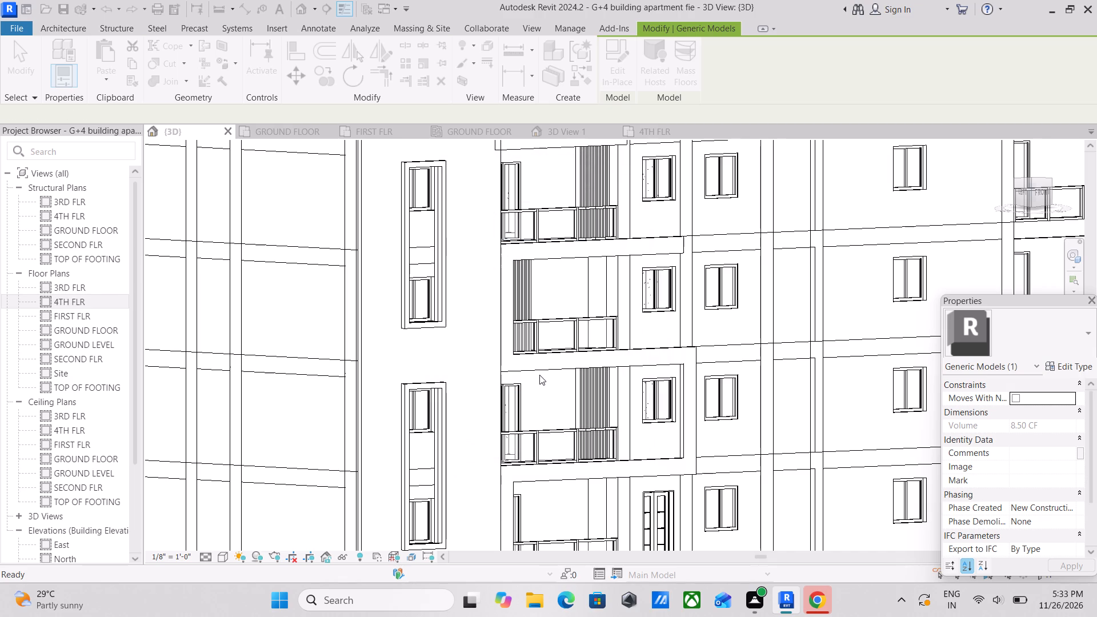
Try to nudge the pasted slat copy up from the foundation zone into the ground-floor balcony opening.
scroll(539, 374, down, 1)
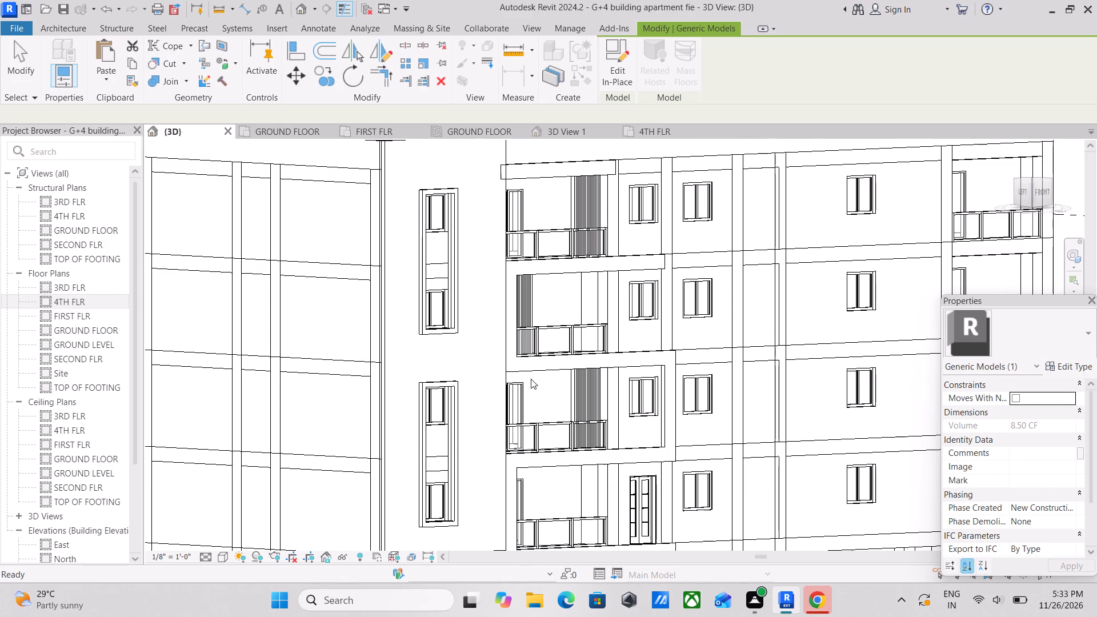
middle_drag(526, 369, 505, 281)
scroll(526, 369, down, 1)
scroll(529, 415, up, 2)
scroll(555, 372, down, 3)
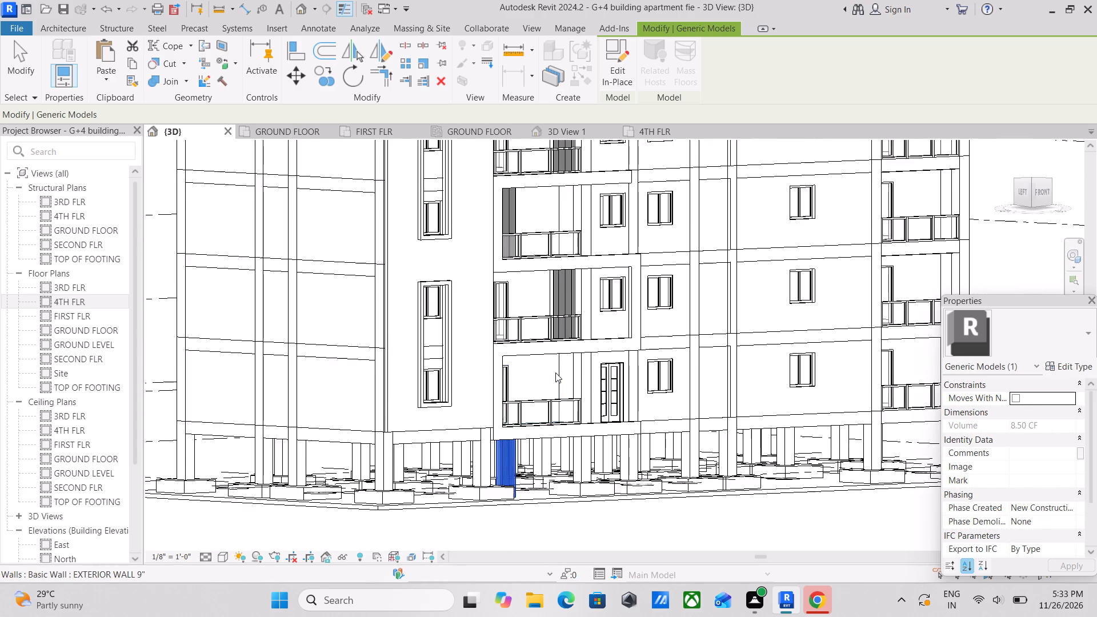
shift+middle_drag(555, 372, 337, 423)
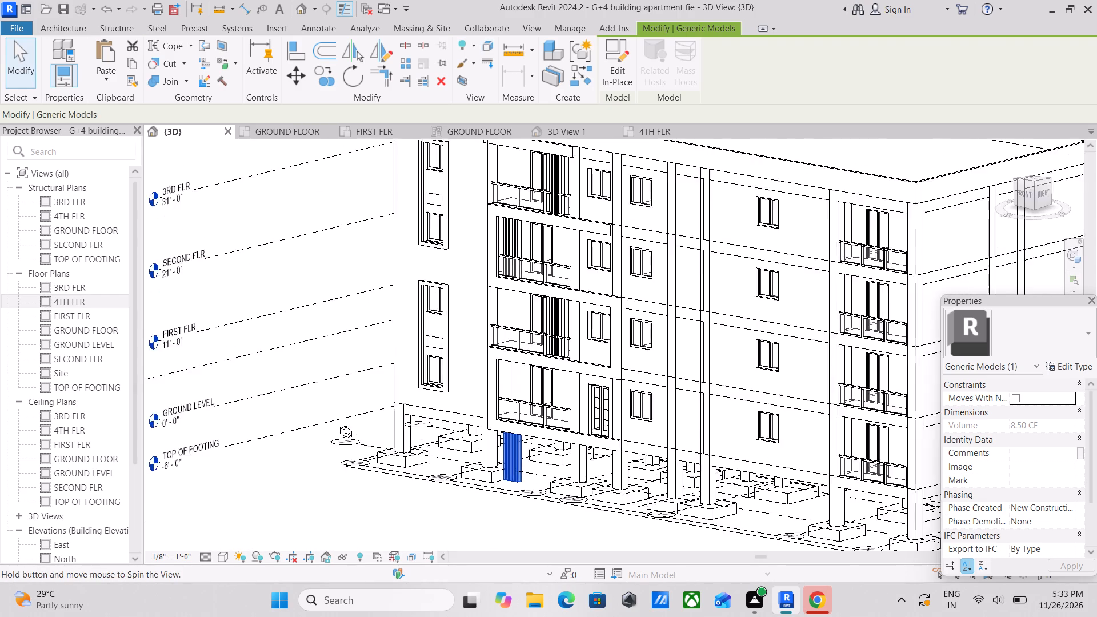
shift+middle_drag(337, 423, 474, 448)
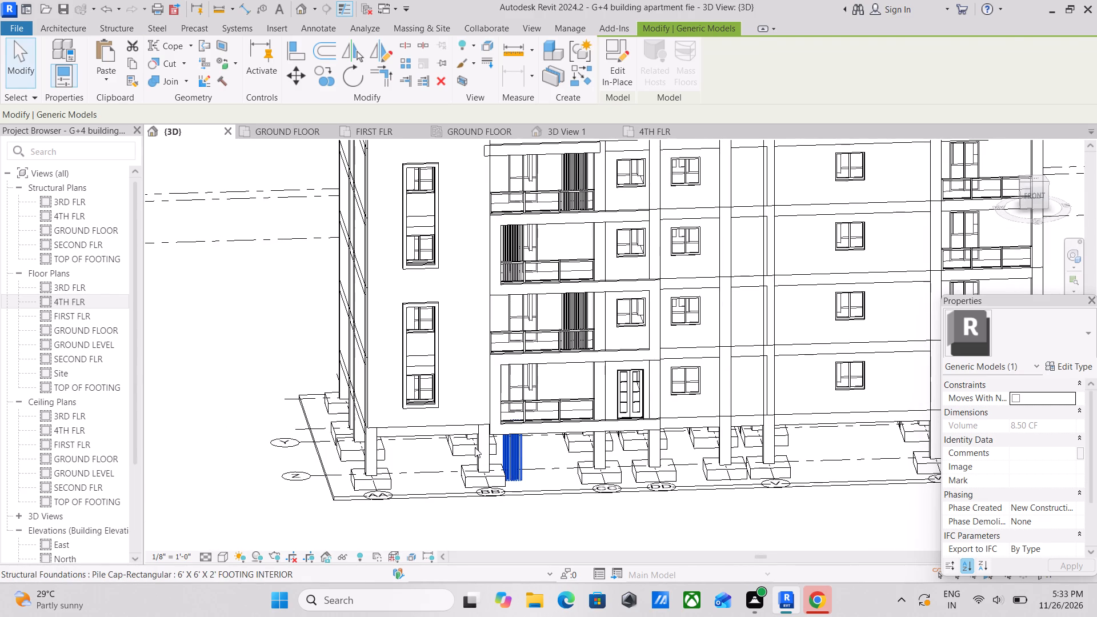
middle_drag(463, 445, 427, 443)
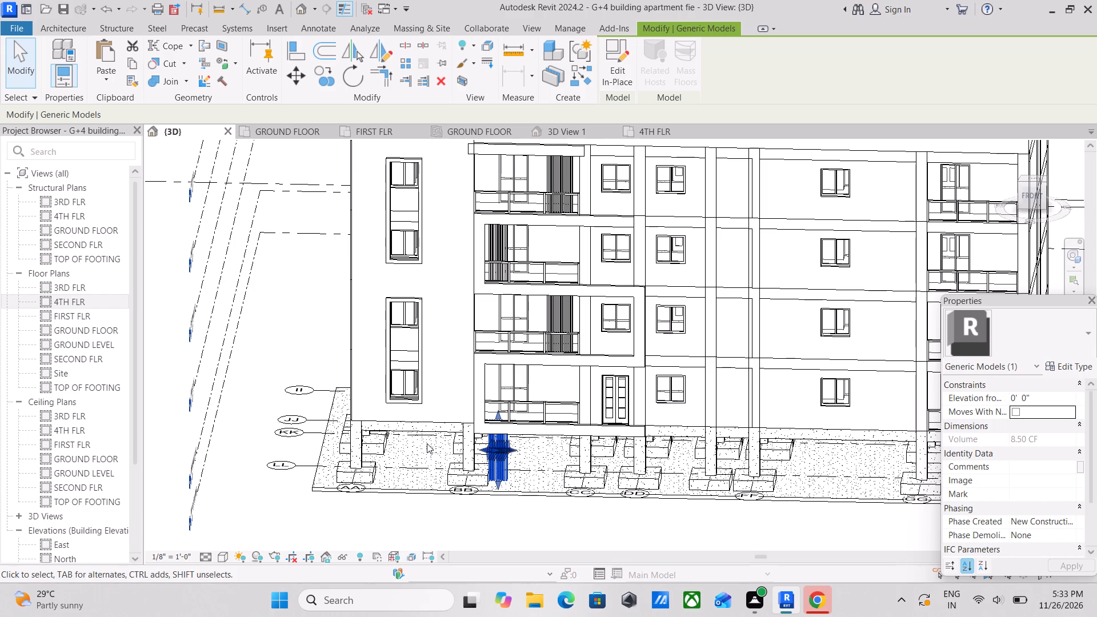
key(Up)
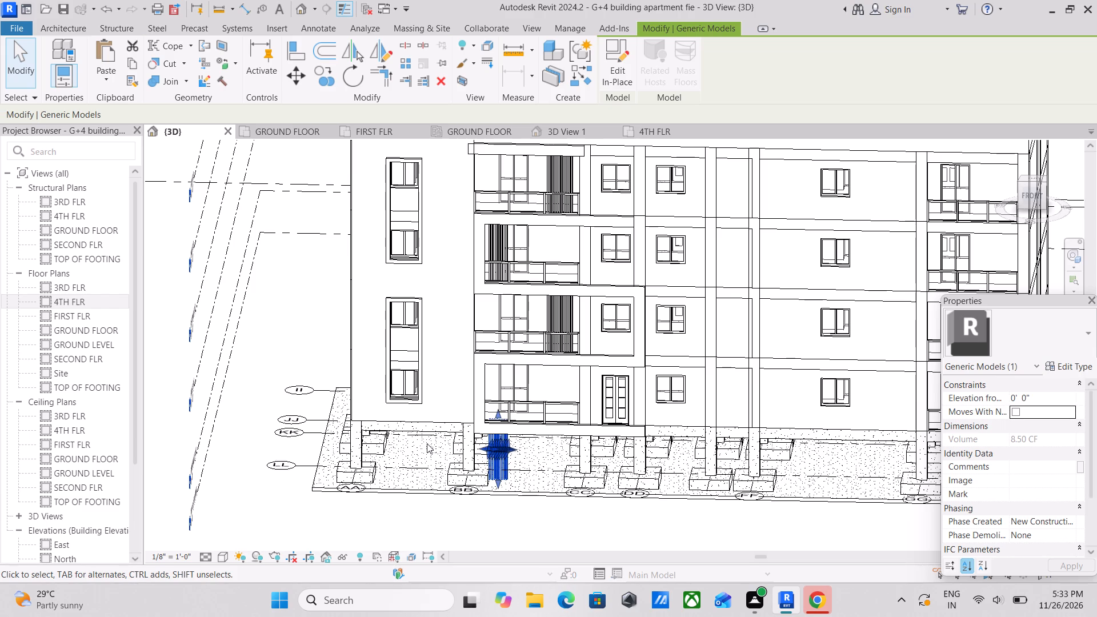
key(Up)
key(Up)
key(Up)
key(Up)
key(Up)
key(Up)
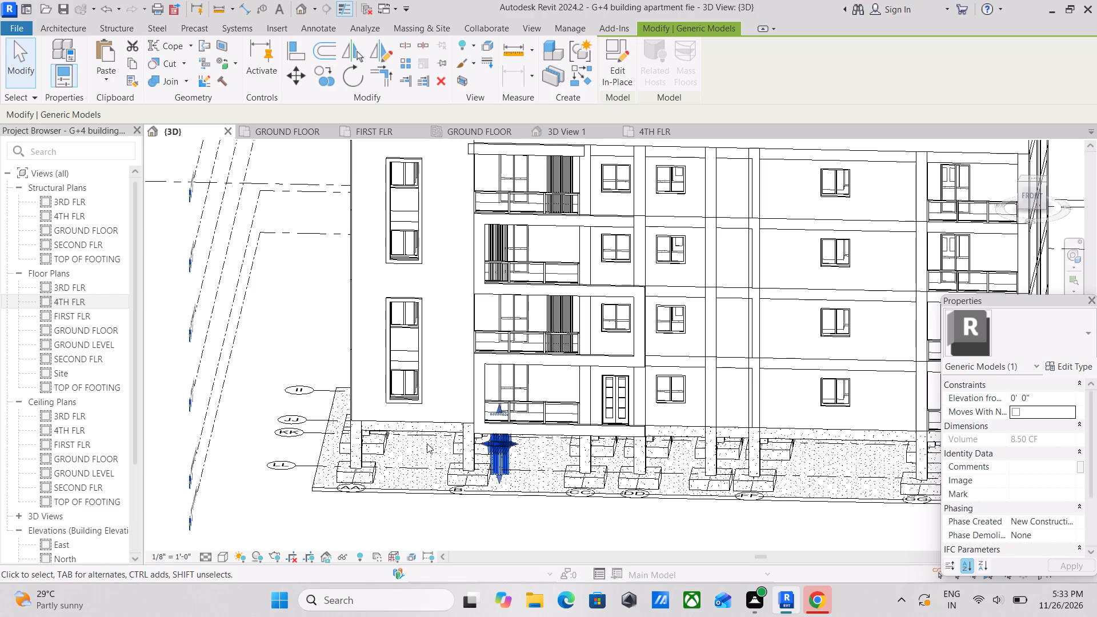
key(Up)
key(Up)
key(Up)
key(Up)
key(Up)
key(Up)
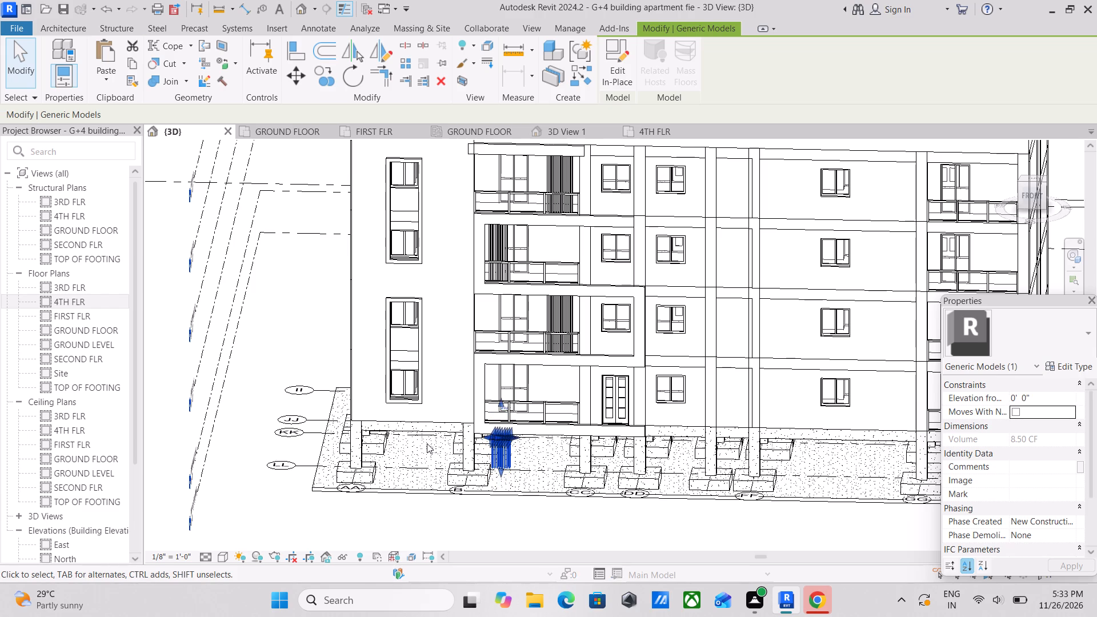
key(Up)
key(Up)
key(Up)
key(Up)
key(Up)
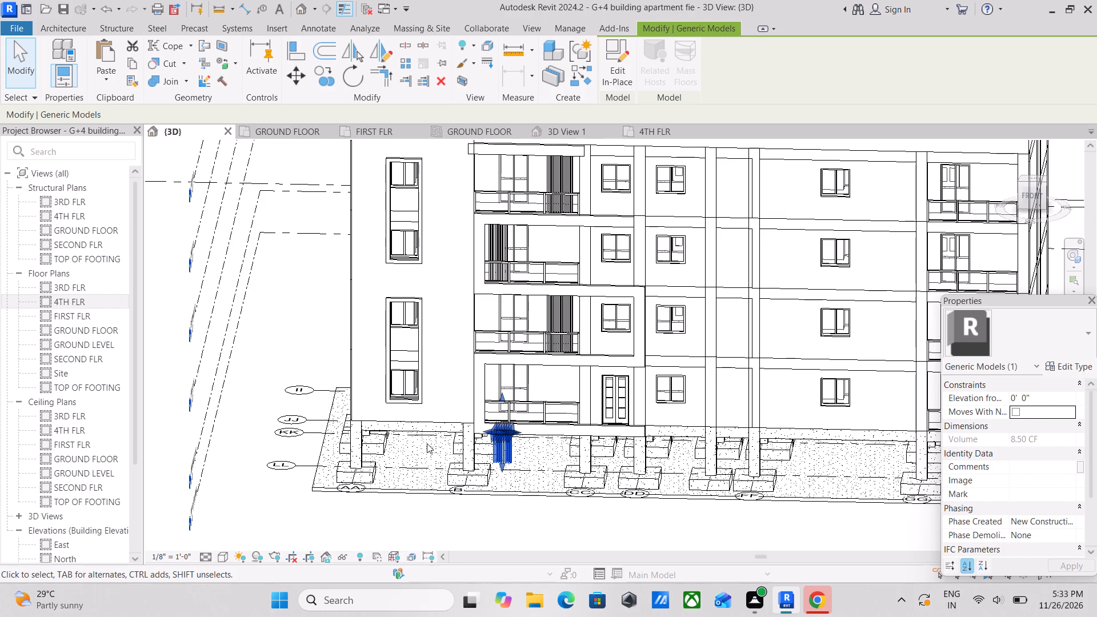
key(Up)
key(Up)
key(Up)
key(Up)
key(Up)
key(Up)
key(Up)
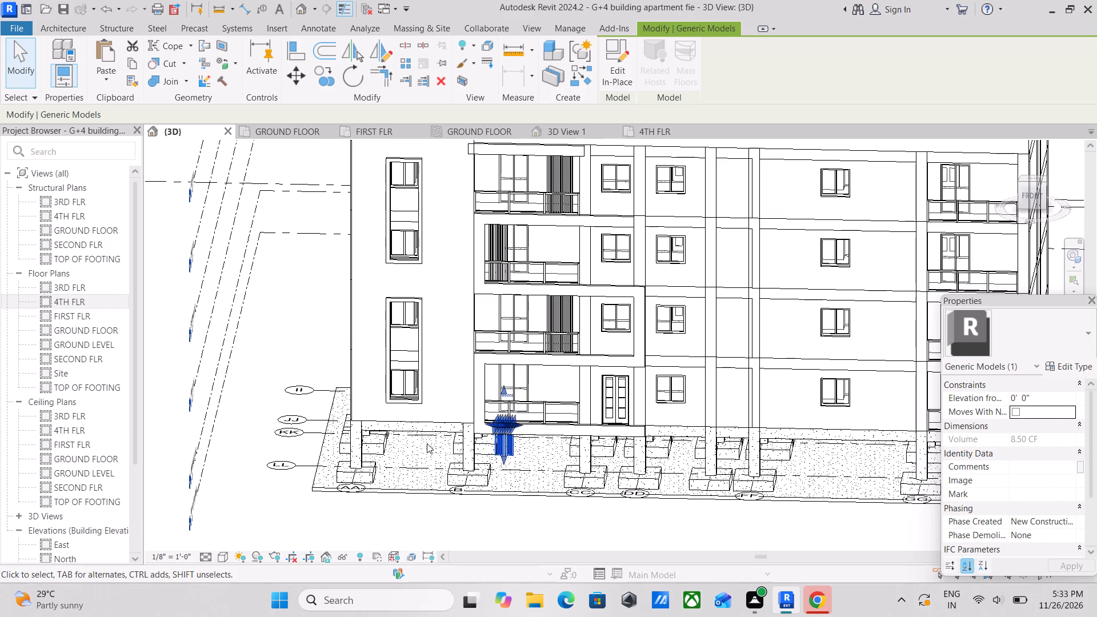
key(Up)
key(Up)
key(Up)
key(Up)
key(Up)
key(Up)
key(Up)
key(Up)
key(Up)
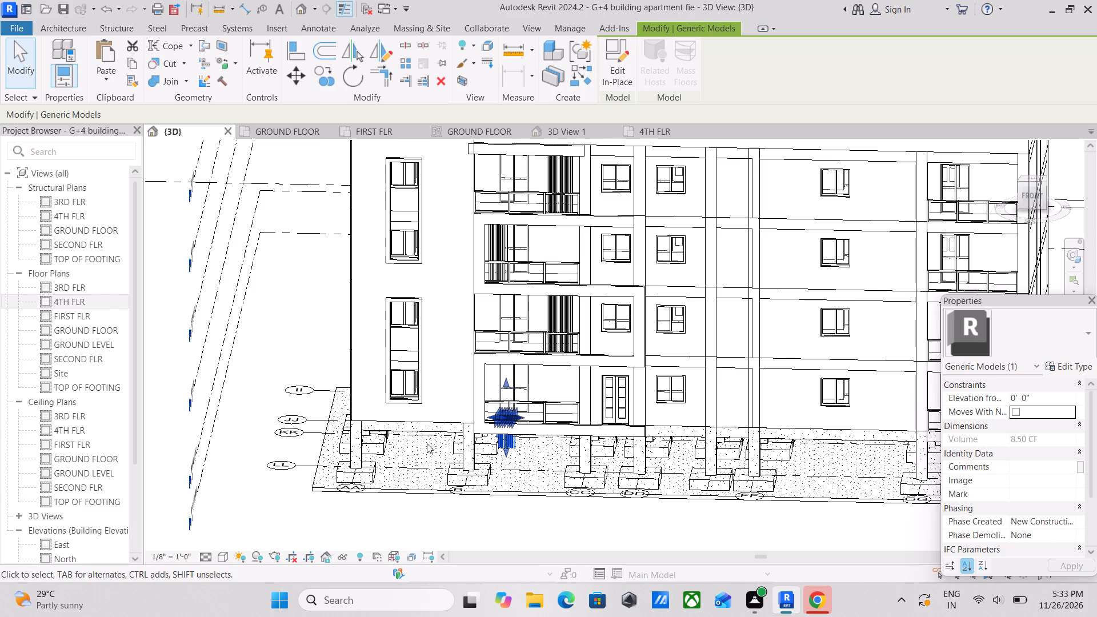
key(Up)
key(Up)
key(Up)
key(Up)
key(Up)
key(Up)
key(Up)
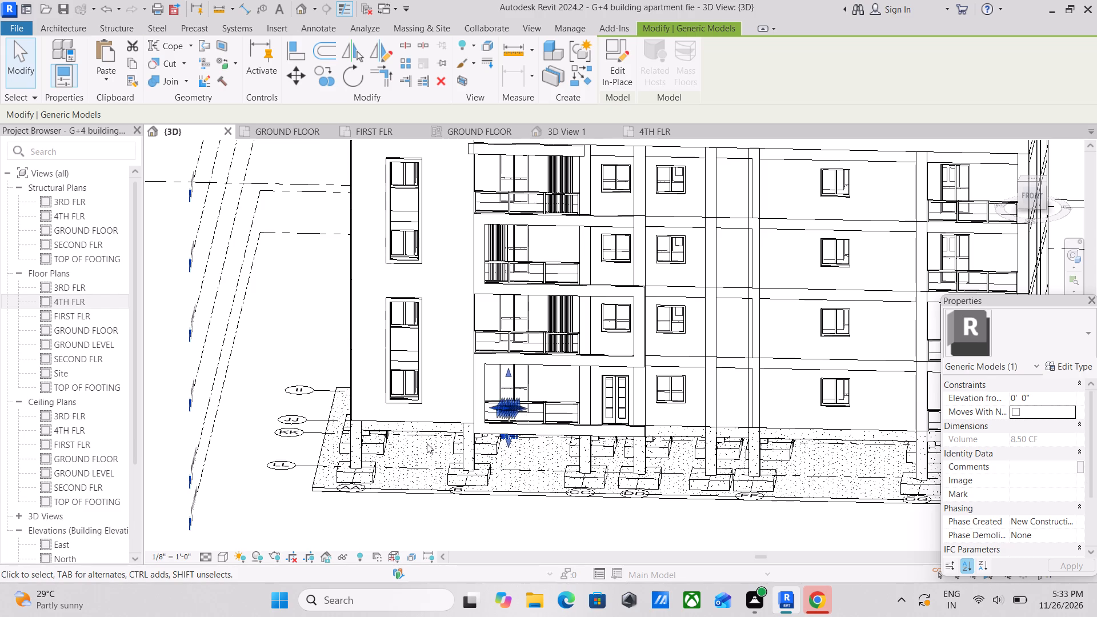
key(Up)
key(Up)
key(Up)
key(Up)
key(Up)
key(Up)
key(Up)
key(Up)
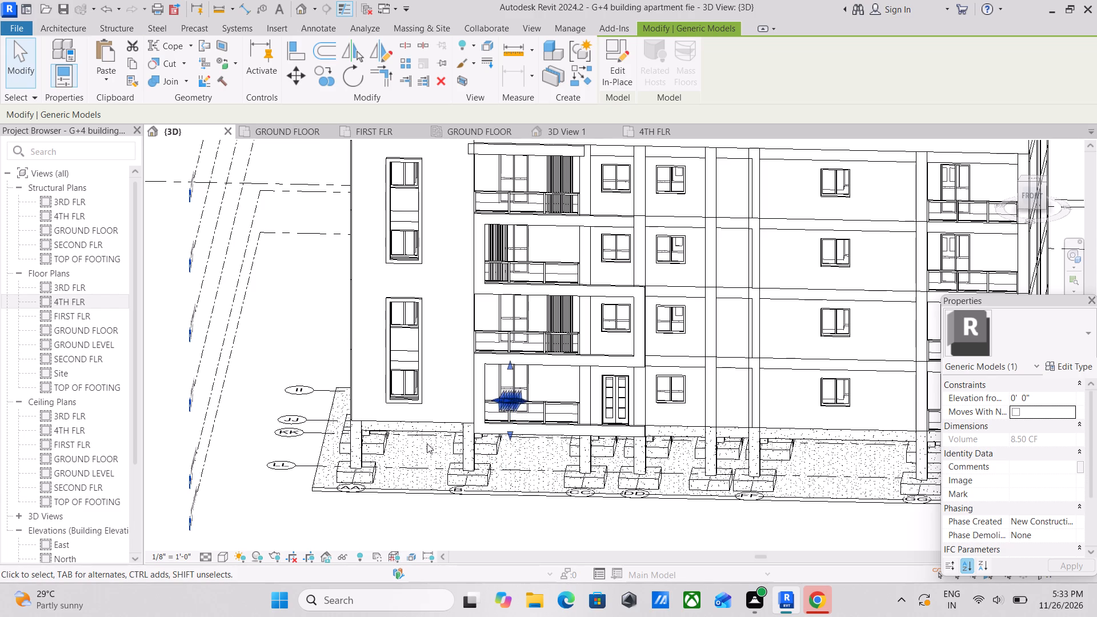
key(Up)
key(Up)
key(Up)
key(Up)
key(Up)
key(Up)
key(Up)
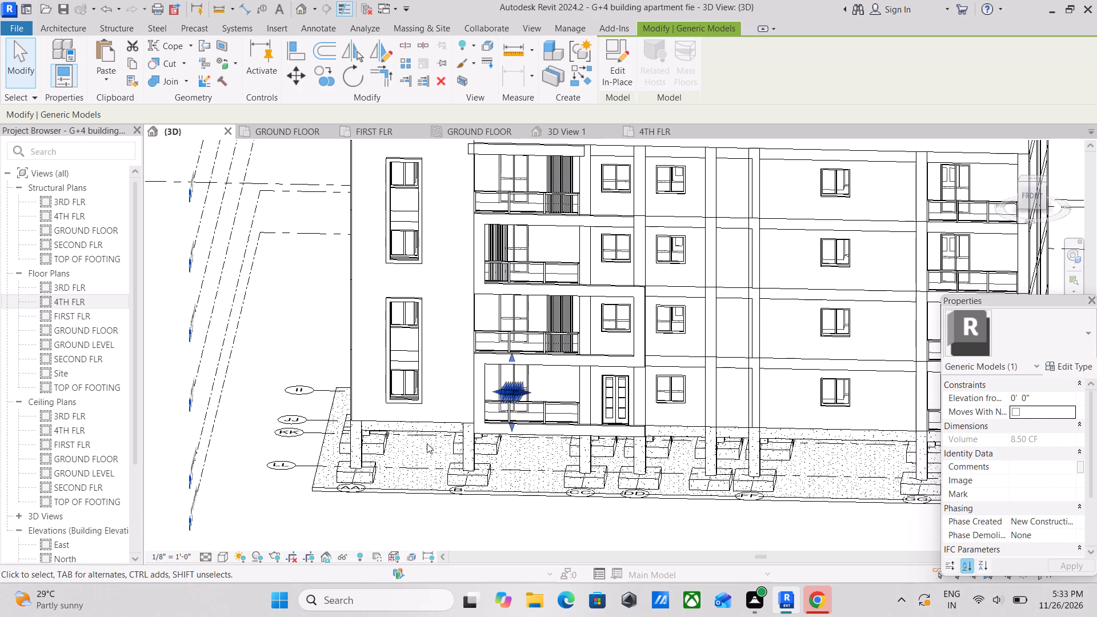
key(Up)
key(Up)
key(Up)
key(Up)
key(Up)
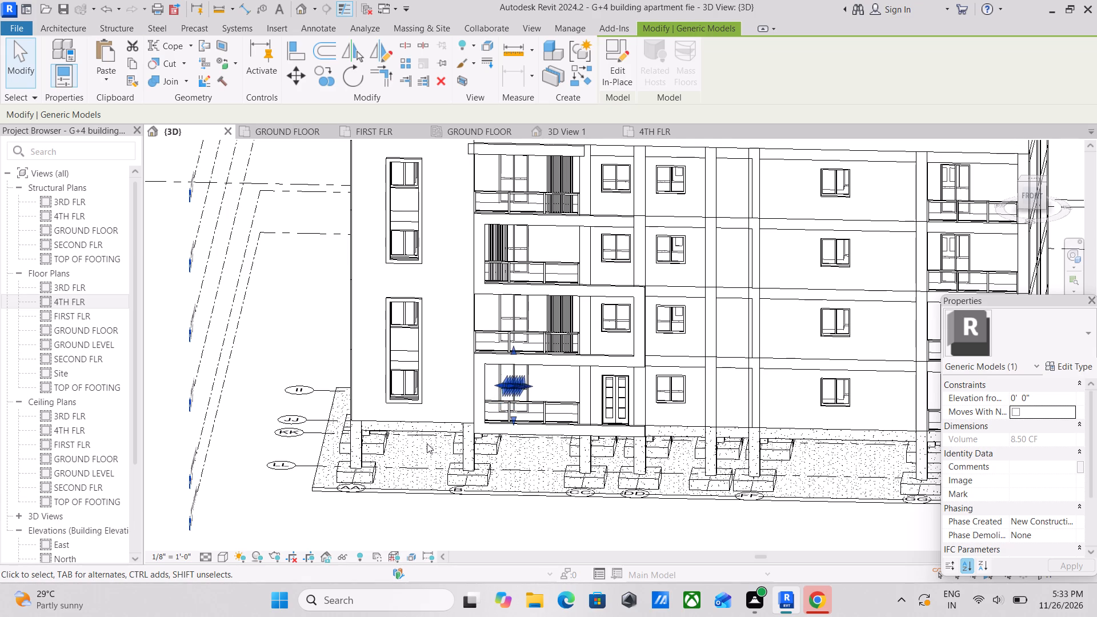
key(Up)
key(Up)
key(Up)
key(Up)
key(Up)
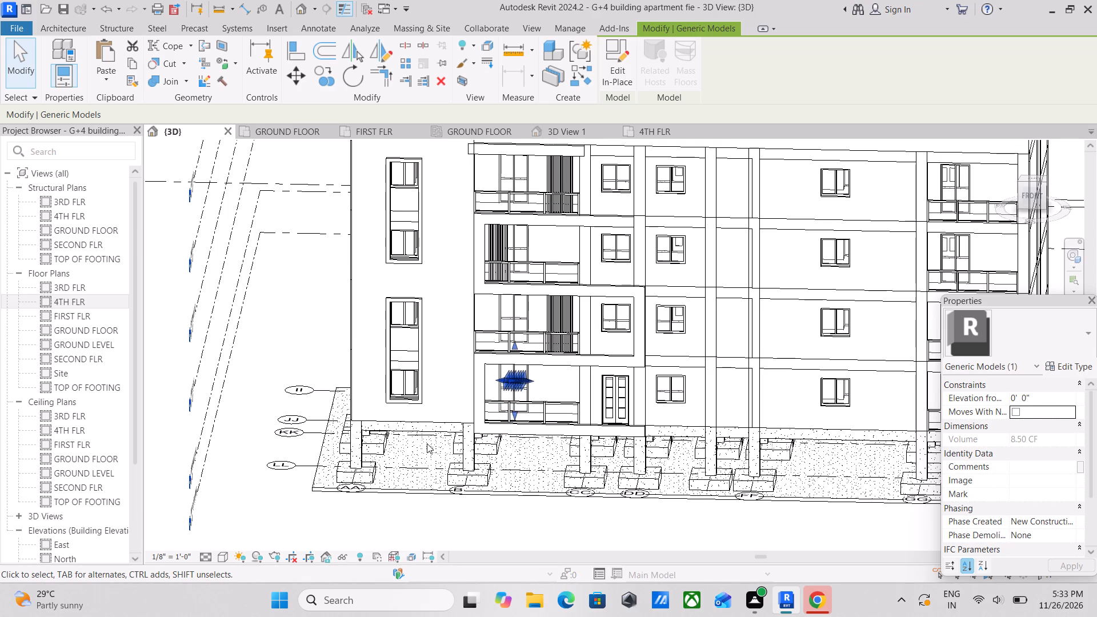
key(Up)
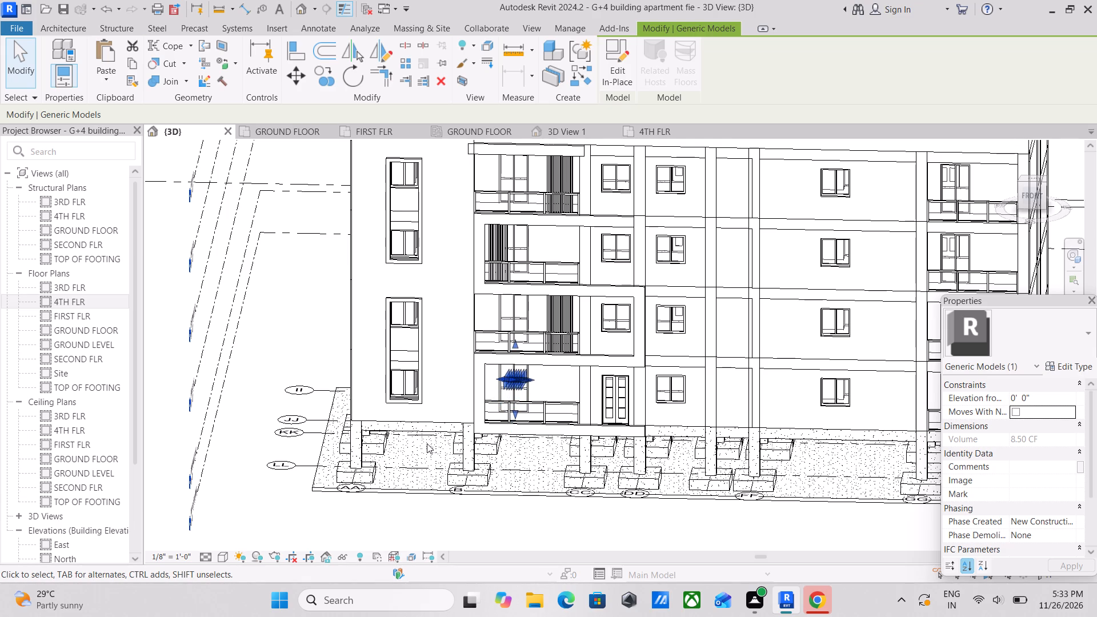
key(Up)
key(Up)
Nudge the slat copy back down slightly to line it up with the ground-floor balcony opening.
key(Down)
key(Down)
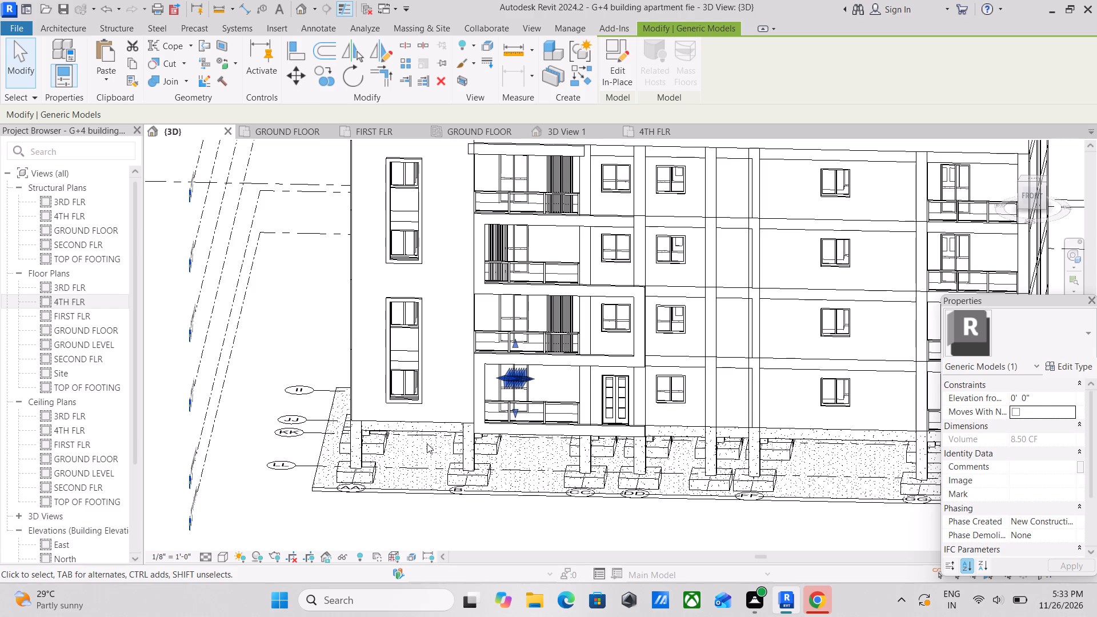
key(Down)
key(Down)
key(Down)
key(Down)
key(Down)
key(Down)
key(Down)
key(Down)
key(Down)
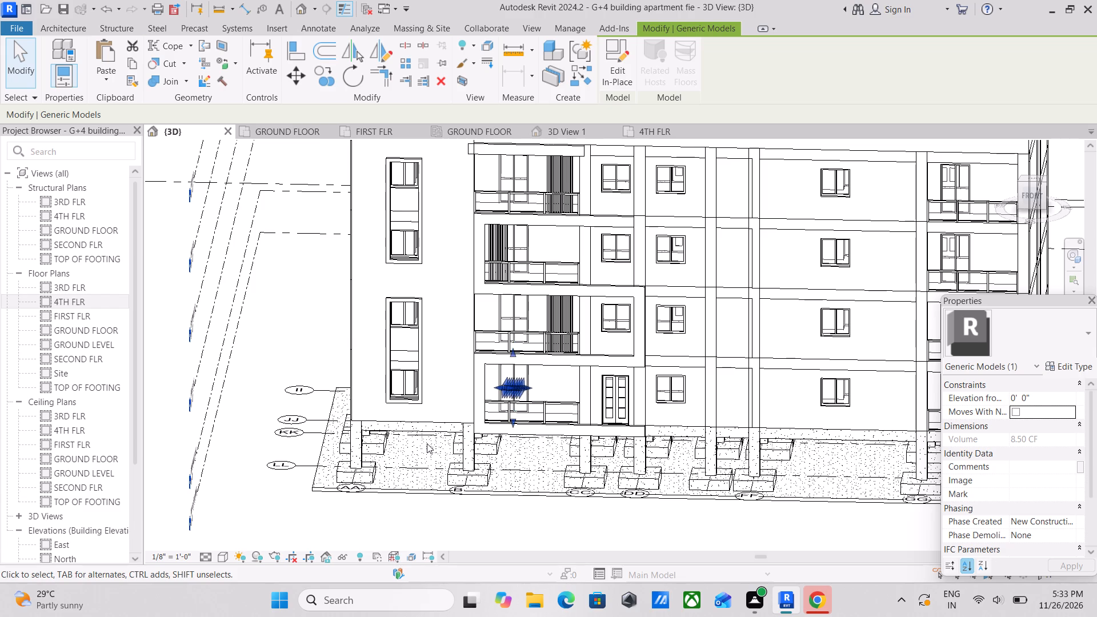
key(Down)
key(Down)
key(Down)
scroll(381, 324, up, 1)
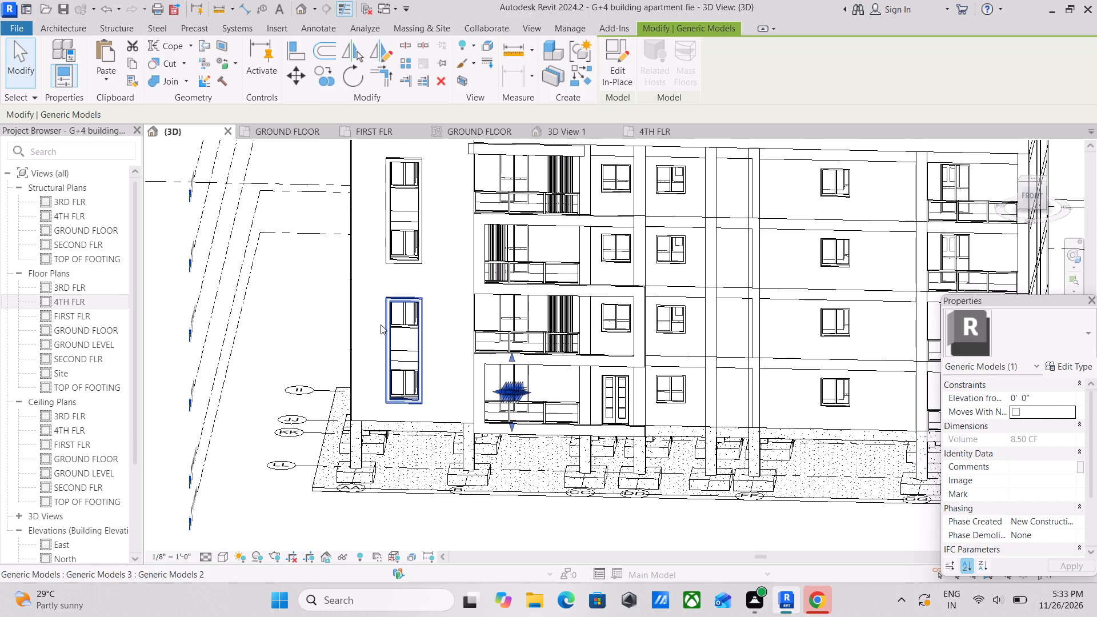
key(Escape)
Examine the ground-floor balcony and the building's side to check where the nudged slat copy stands.
scroll(502, 404, up, 4)
scroll(591, 399, up, 3)
scroll(529, 347, down, 3)
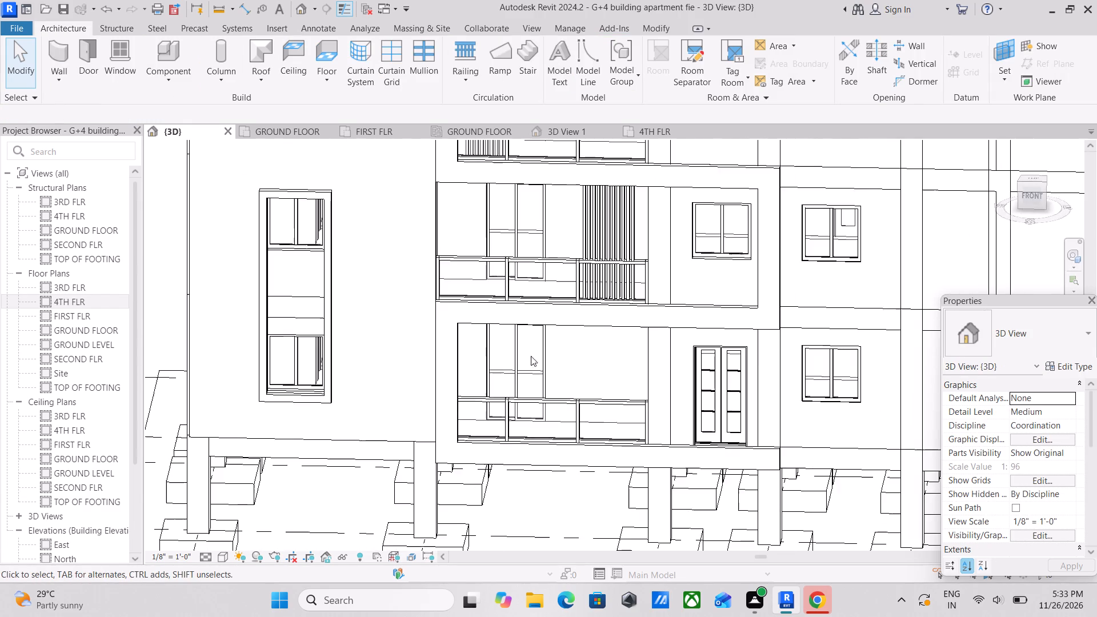
scroll(535, 363, down, 11)
shift+middle_drag(534, 364, 701, 295)
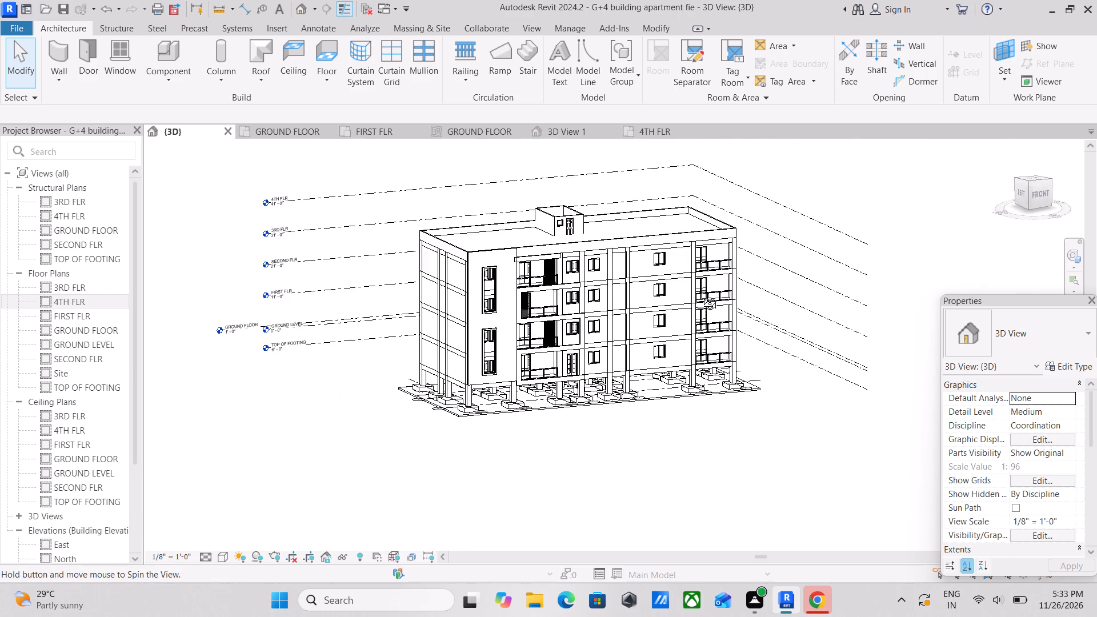
shift+middle_drag(701, 295, 719, 279)
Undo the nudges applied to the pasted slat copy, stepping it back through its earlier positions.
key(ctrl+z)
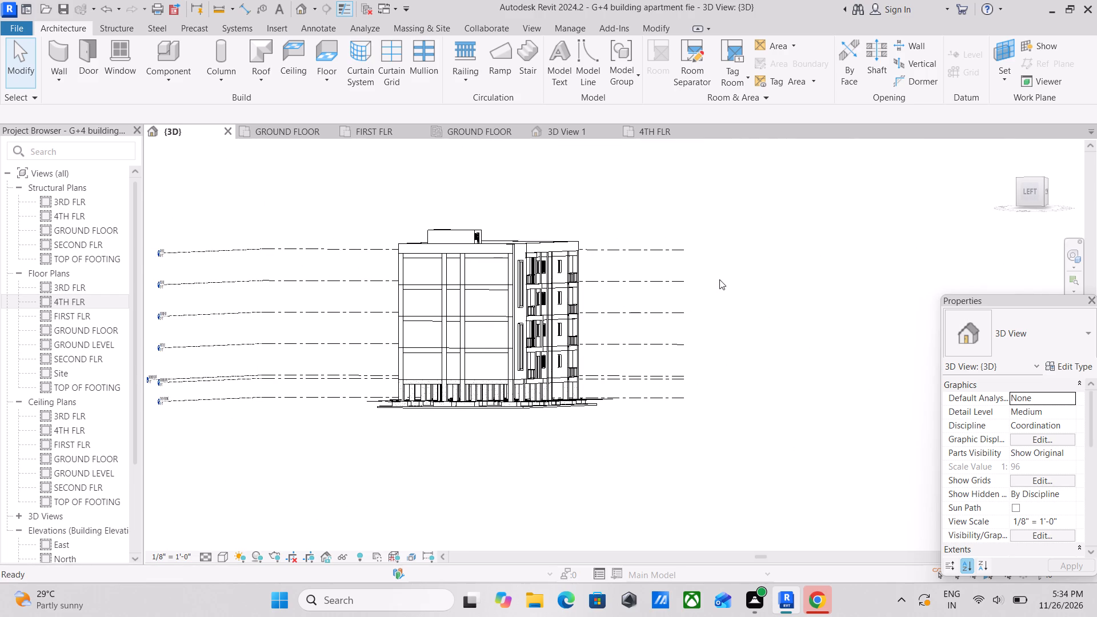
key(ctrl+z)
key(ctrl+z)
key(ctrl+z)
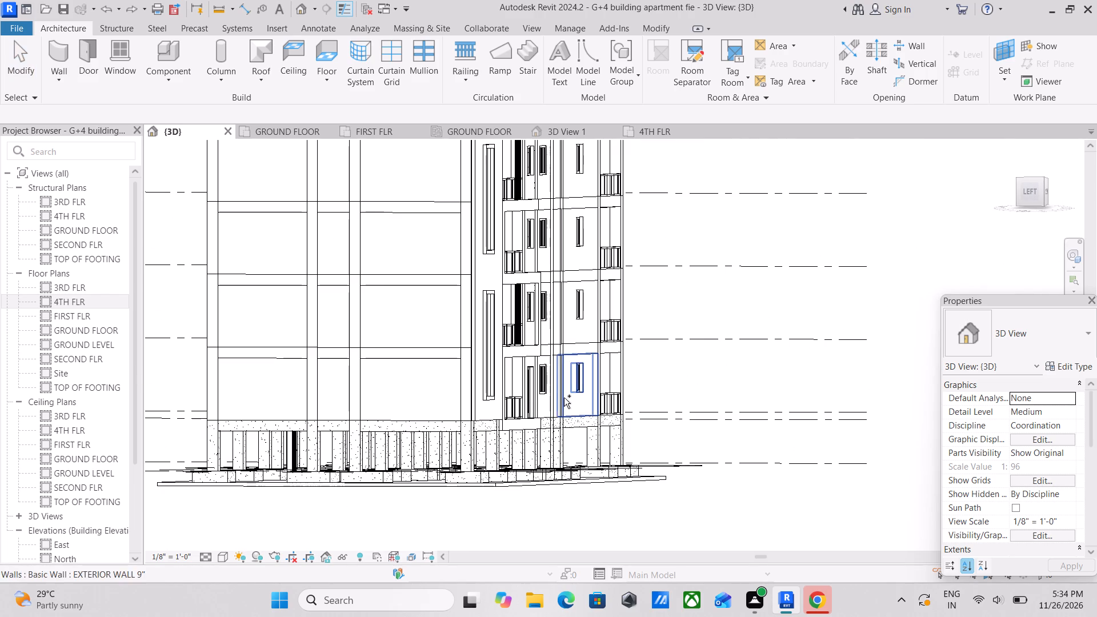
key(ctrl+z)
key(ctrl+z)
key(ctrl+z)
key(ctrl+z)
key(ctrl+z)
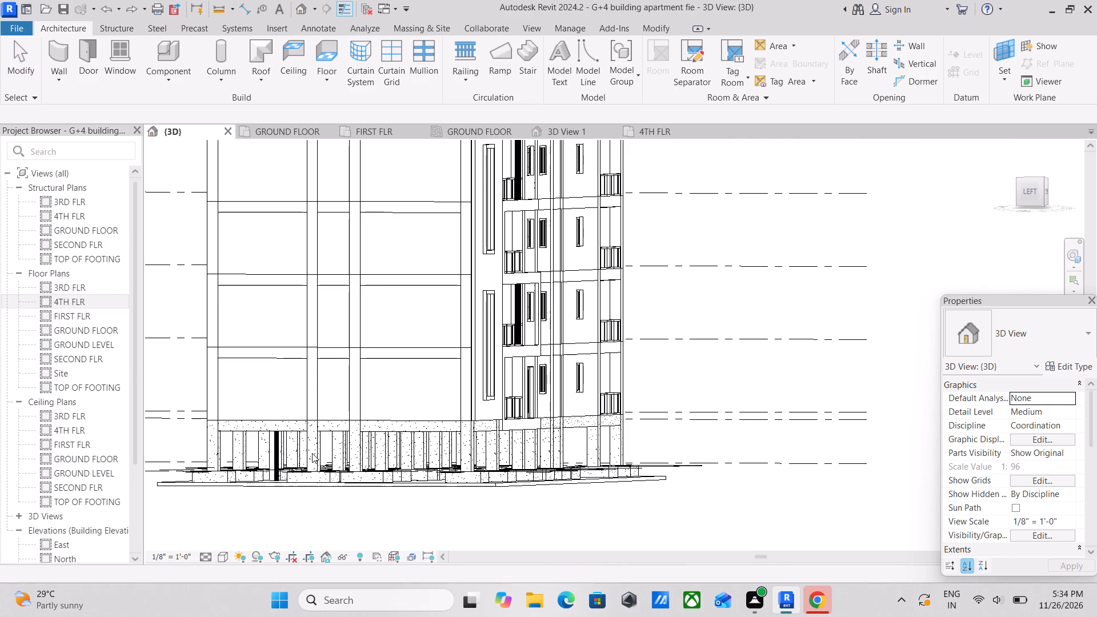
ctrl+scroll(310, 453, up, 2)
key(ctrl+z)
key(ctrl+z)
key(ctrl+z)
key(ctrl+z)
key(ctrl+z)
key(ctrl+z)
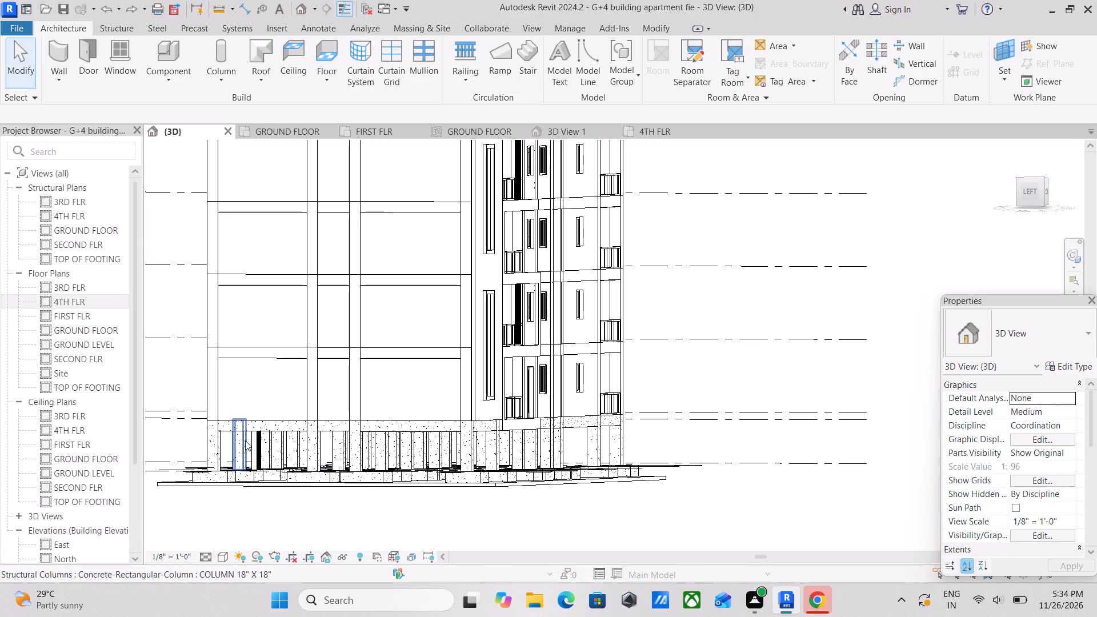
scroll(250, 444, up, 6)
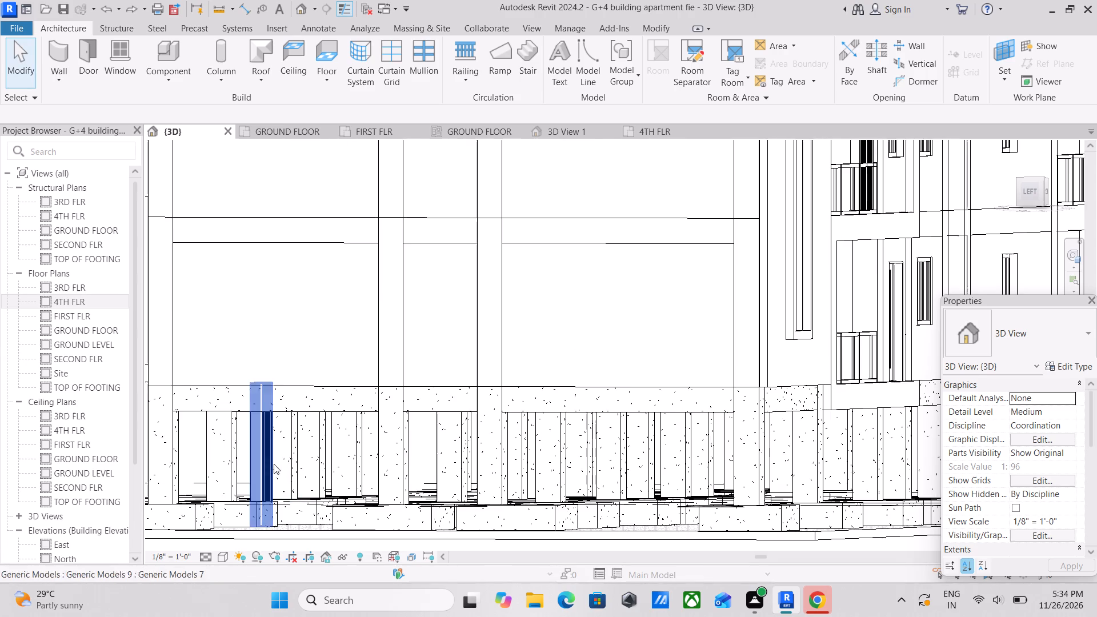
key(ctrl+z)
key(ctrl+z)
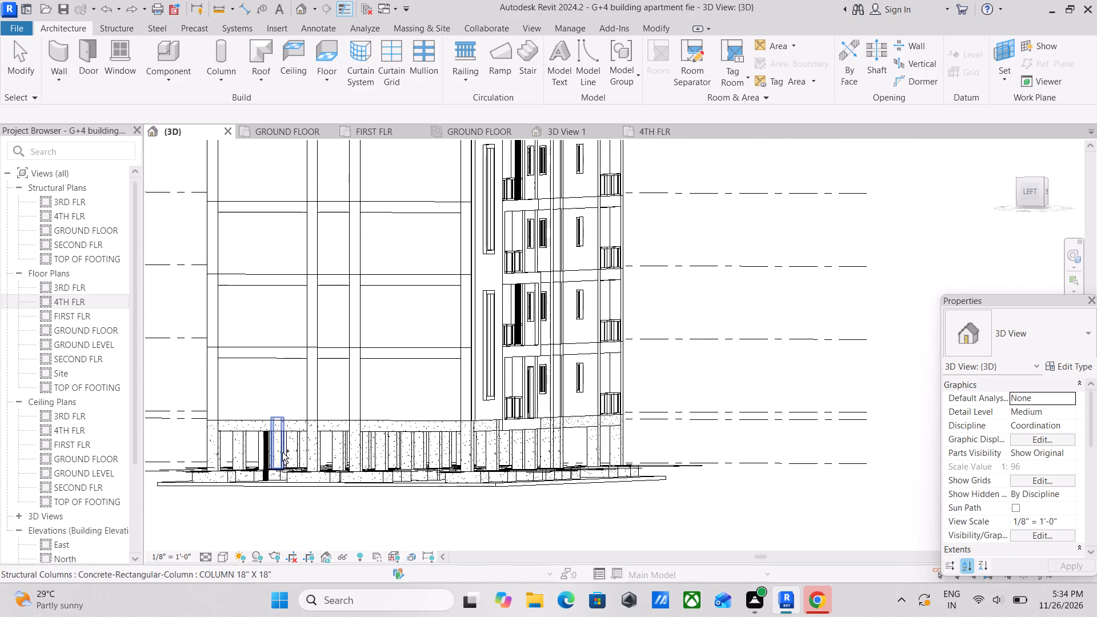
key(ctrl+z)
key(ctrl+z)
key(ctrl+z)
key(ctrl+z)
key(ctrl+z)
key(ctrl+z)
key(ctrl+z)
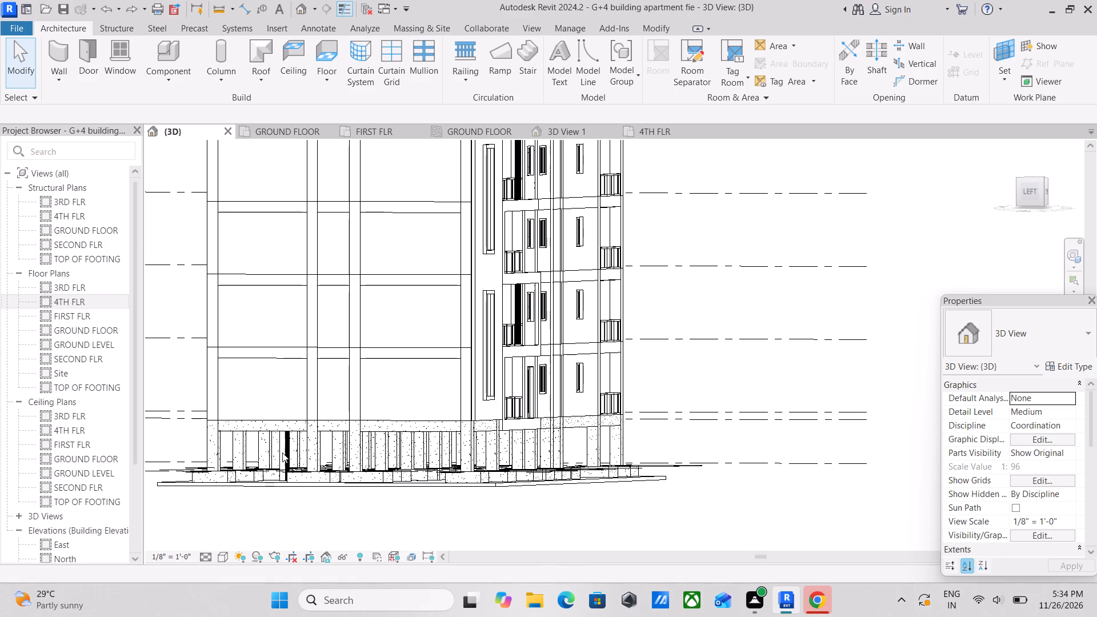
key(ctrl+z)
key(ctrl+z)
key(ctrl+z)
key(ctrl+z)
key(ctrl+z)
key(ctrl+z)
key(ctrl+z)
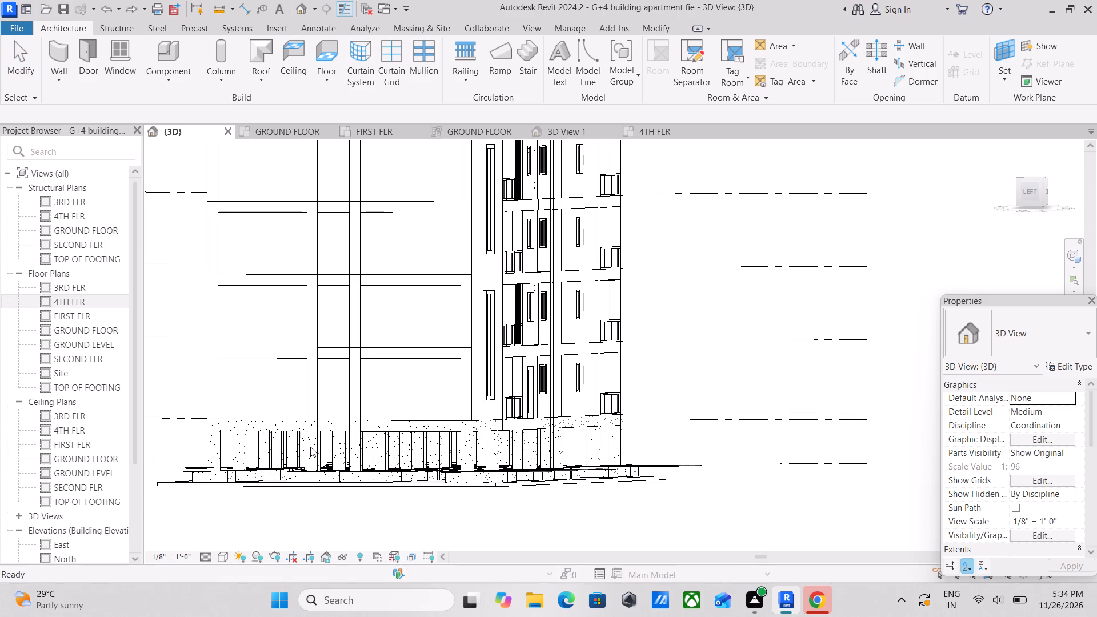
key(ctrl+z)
Delete the stray pasted slat copy standing among the foundation columns below the ground floor.
scroll(341, 432, down, 4)
scroll(221, 468, up, 4)
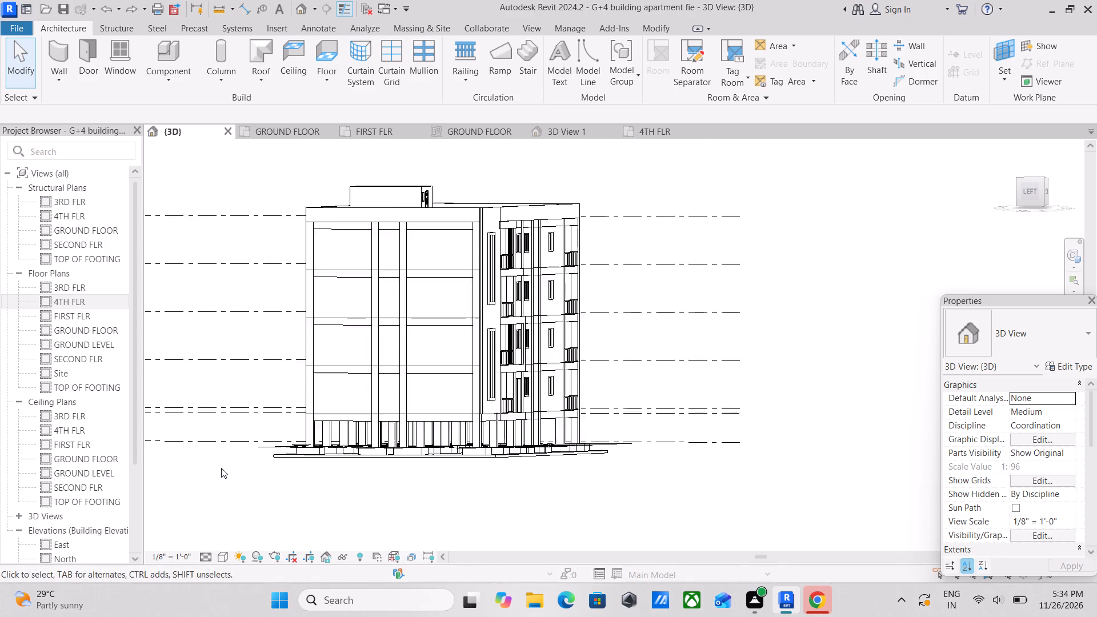
scroll(289, 436, up, 4)
scroll(491, 419, up, 8)
scroll(544, 396, down, 2)
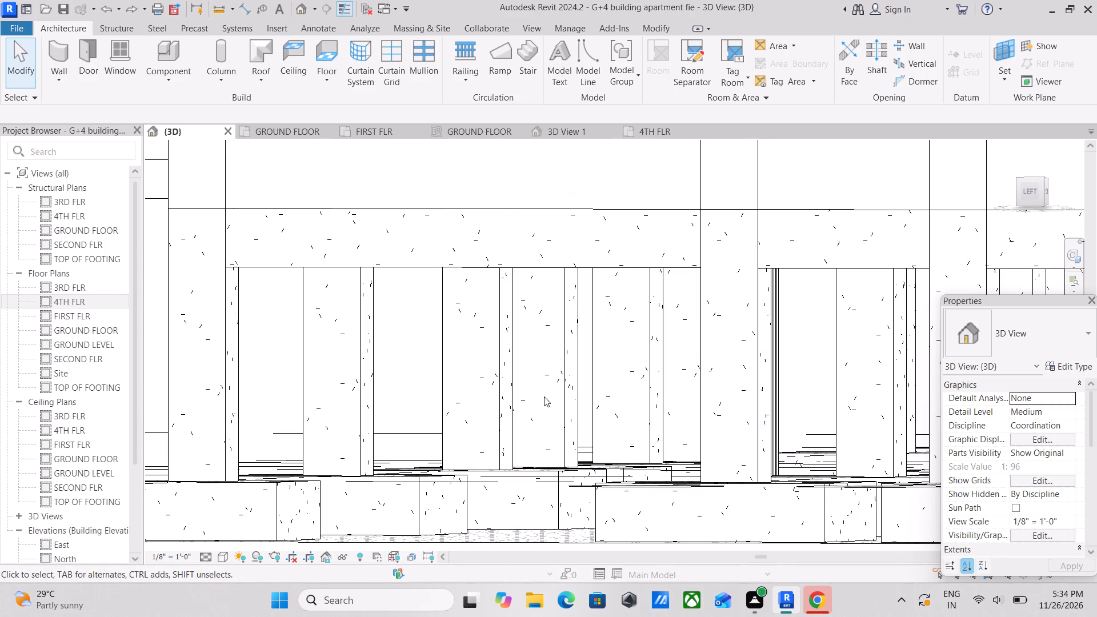
scroll(544, 396, down, 3)
shift+middle_drag(542, 400, 475, 398)
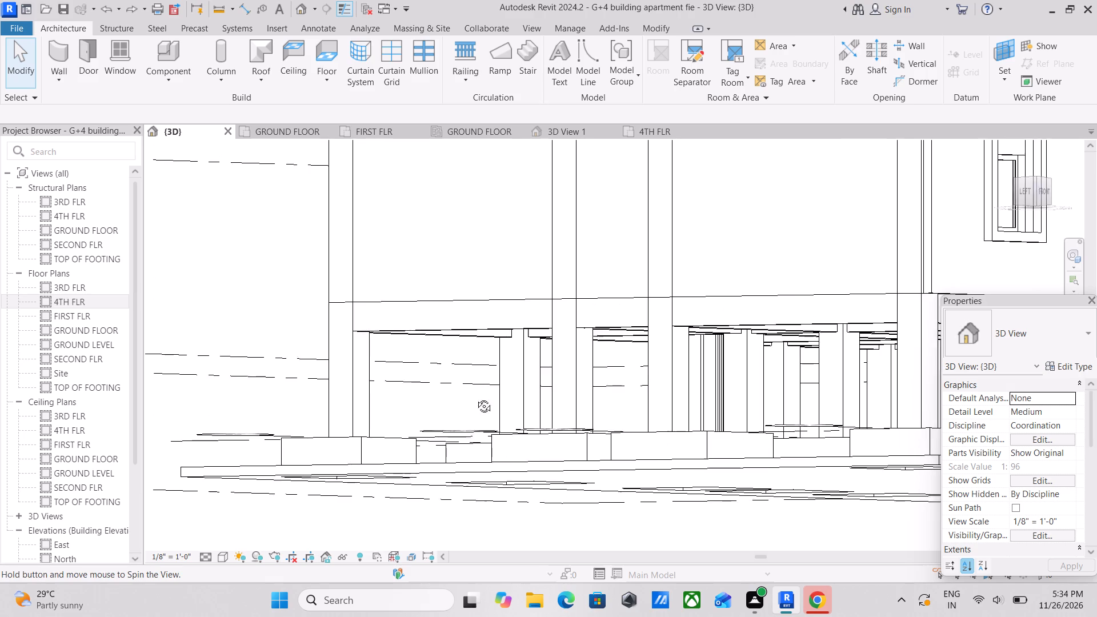
shift+middle_drag(475, 398, 465, 412)
shift+middle_drag(466, 413, 494, 427)
shift+middle_drag(494, 427, 492, 416)
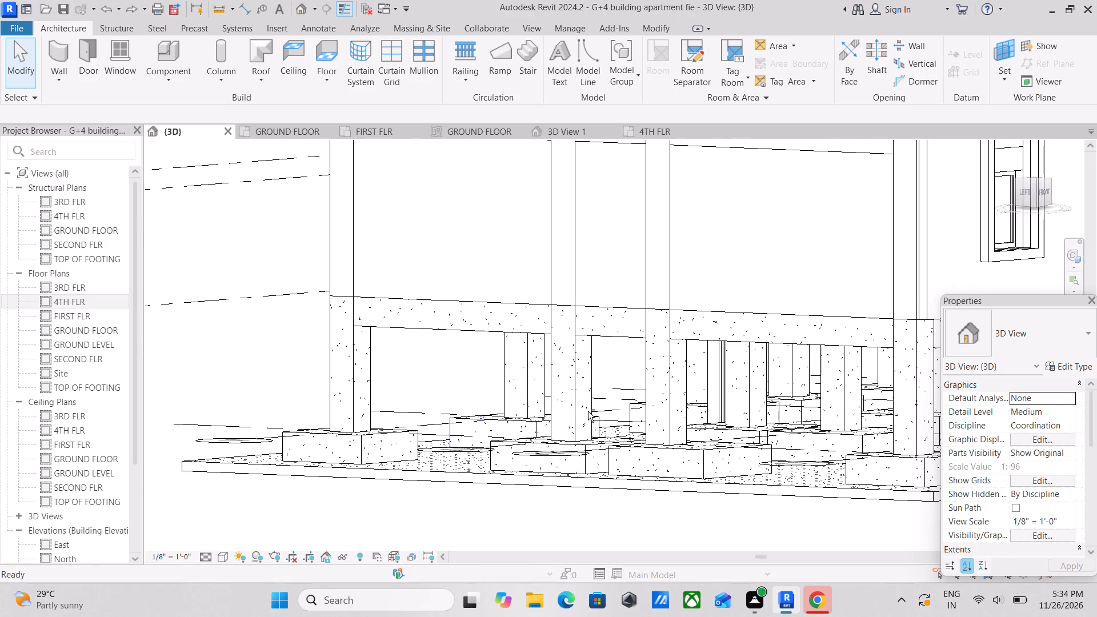
click(715, 395)
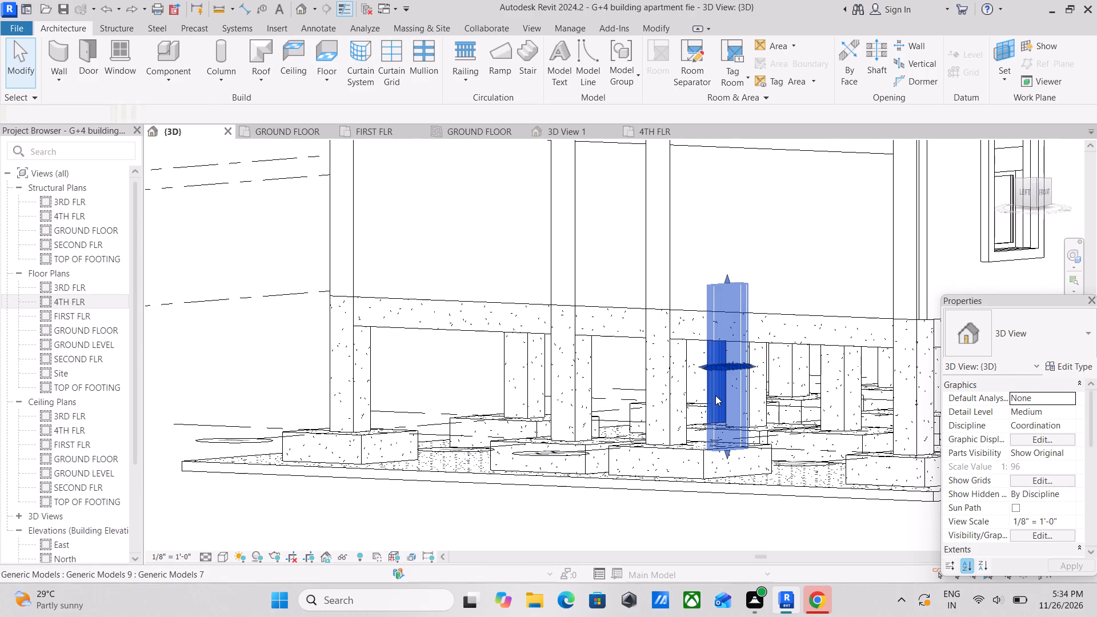
scroll(715, 395, up, 2)
right_click(715, 395)
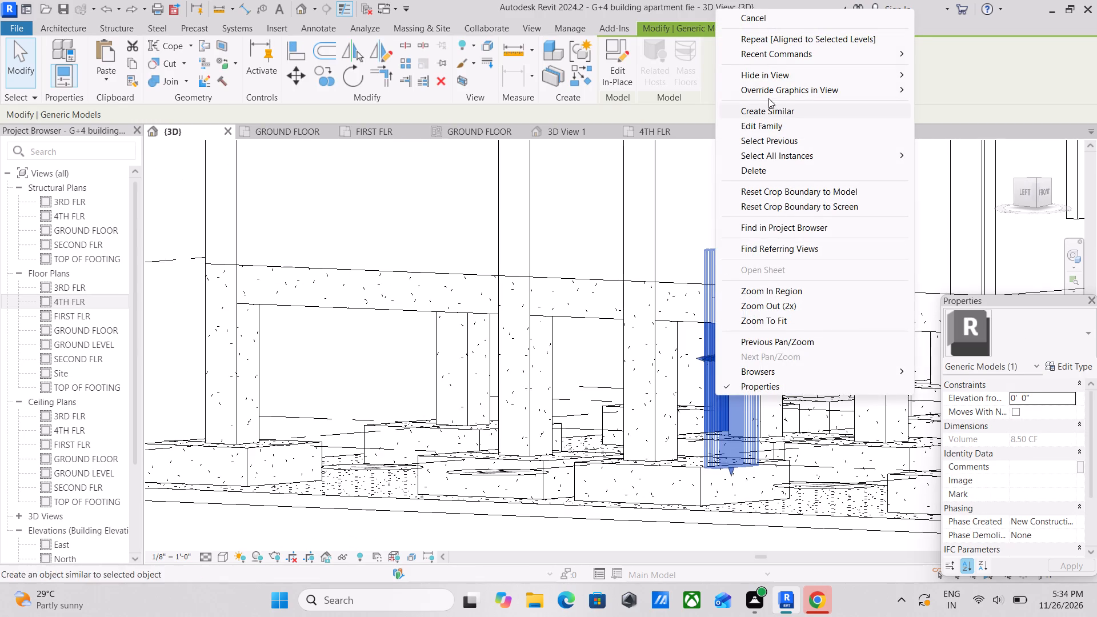
click(765, 166)
Nudge the first-floor balcony slats inward so they stand behind the balcony railing.
scroll(554, 217, down, 3)
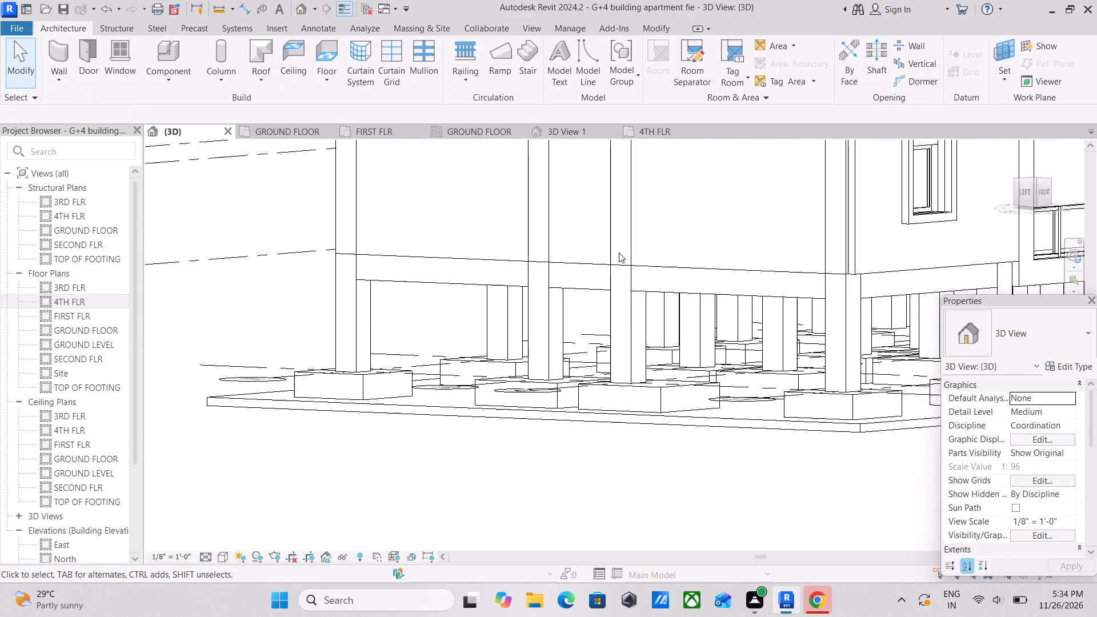
scroll(460, 219, down, 1)
scroll(530, 174, down, 3)
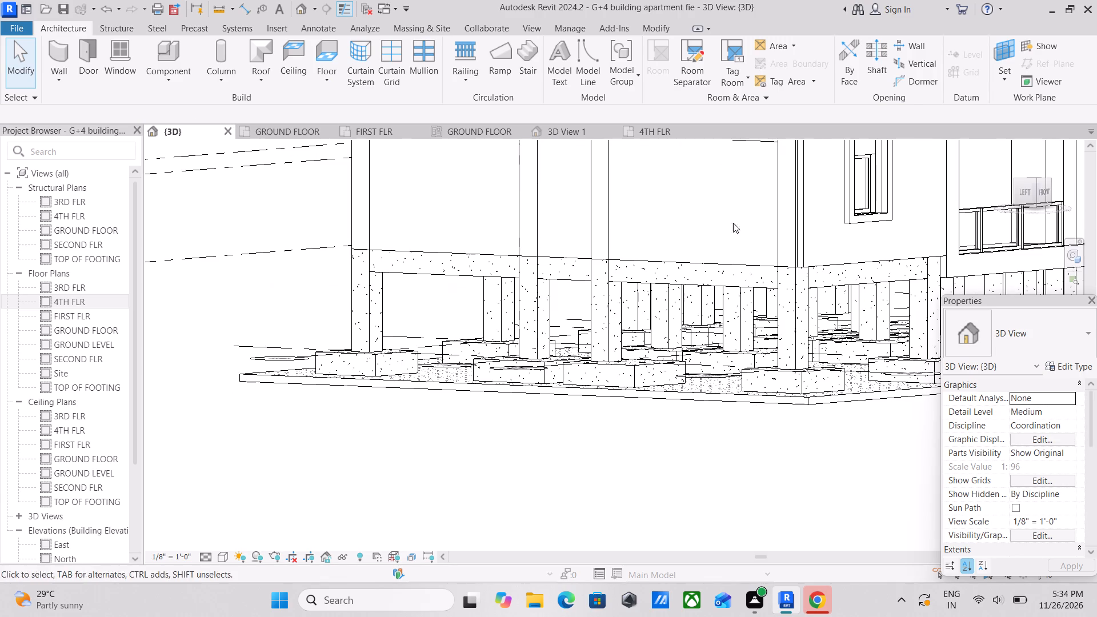
scroll(795, 227, down, 2)
middle_drag(800, 225, 728, 290)
scroll(800, 225, down, 1)
middle_drag(728, 290, 727, 290)
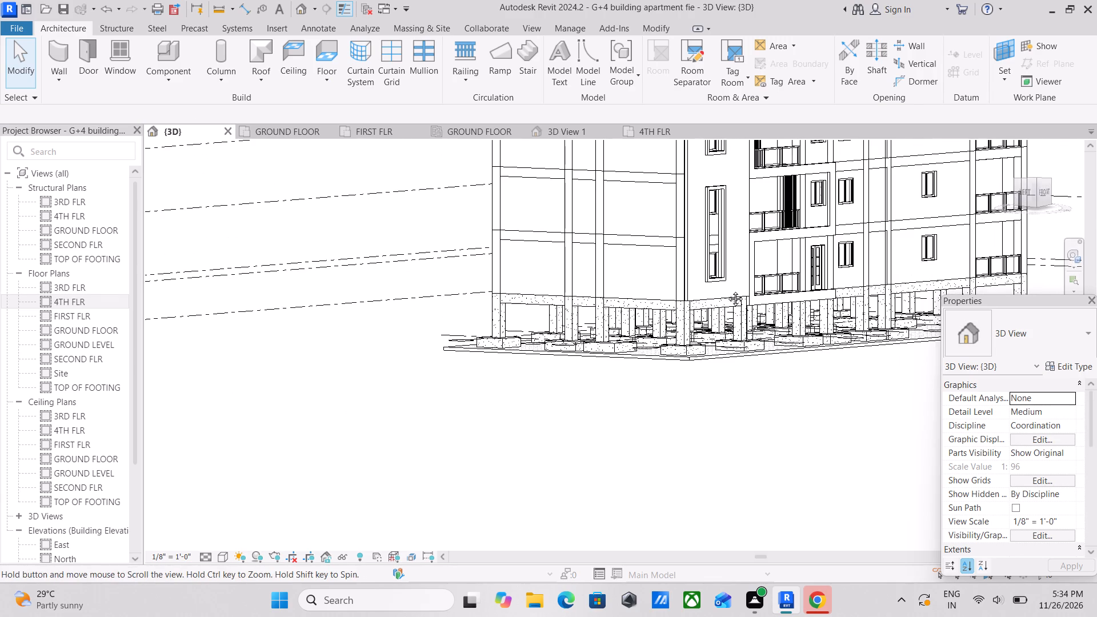
middle_drag(727, 290, 681, 297)
scroll(744, 254, up, 1)
shift+middle_drag(770, 238, 692, 269)
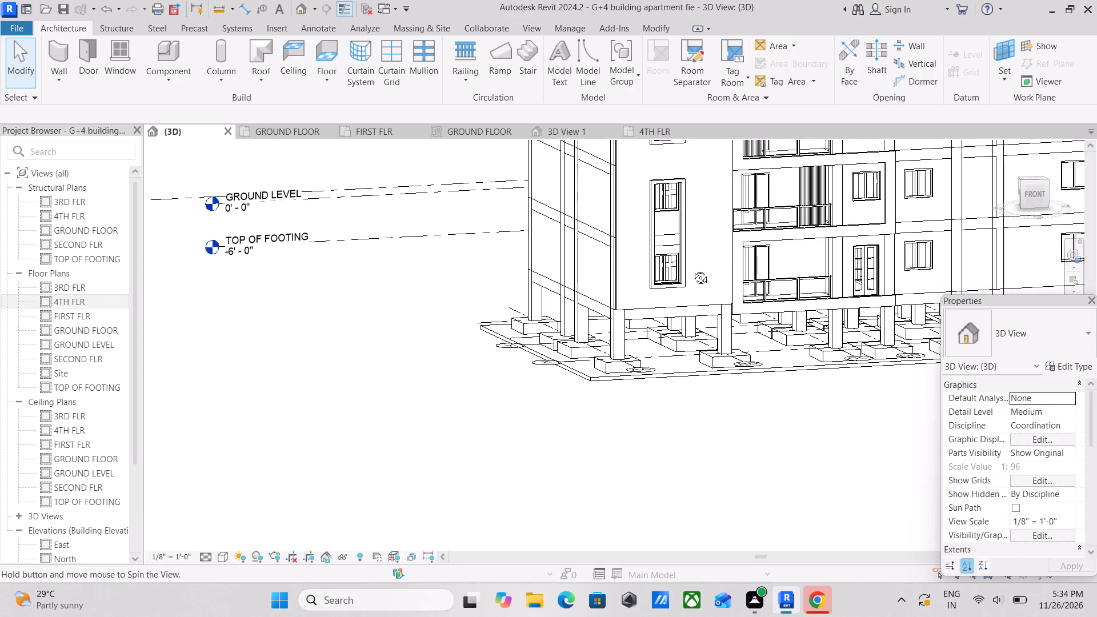
shift+middle_drag(692, 269, 648, 271)
scroll(845, 217, up, 2)
middle_drag(821, 223, 824, 278)
middle_drag(824, 278, 798, 387)
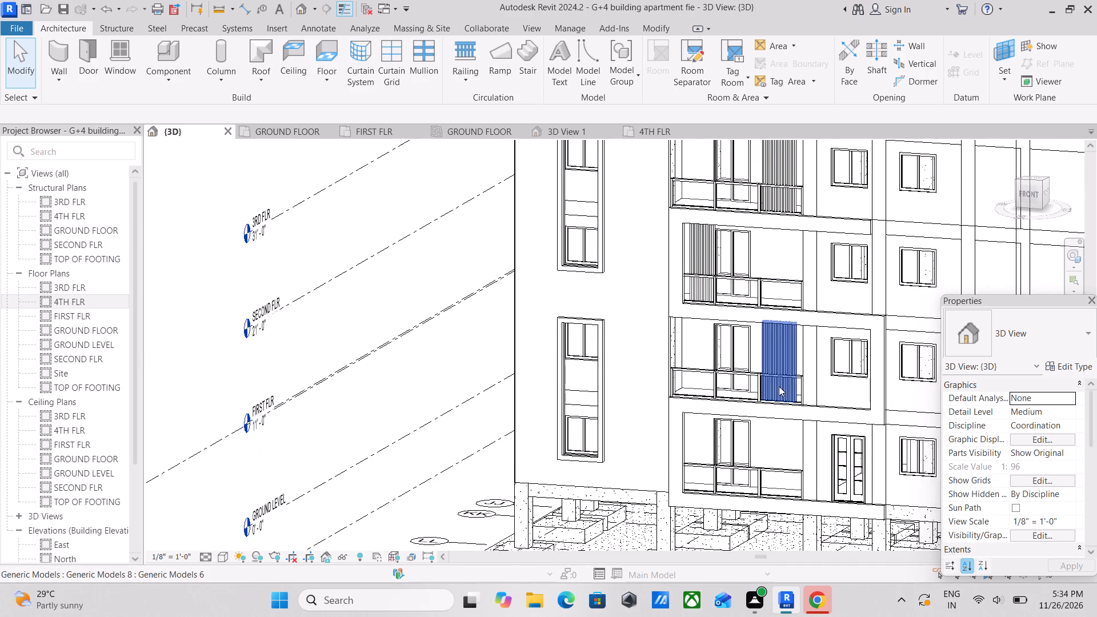
scroll(779, 386, up, 6)
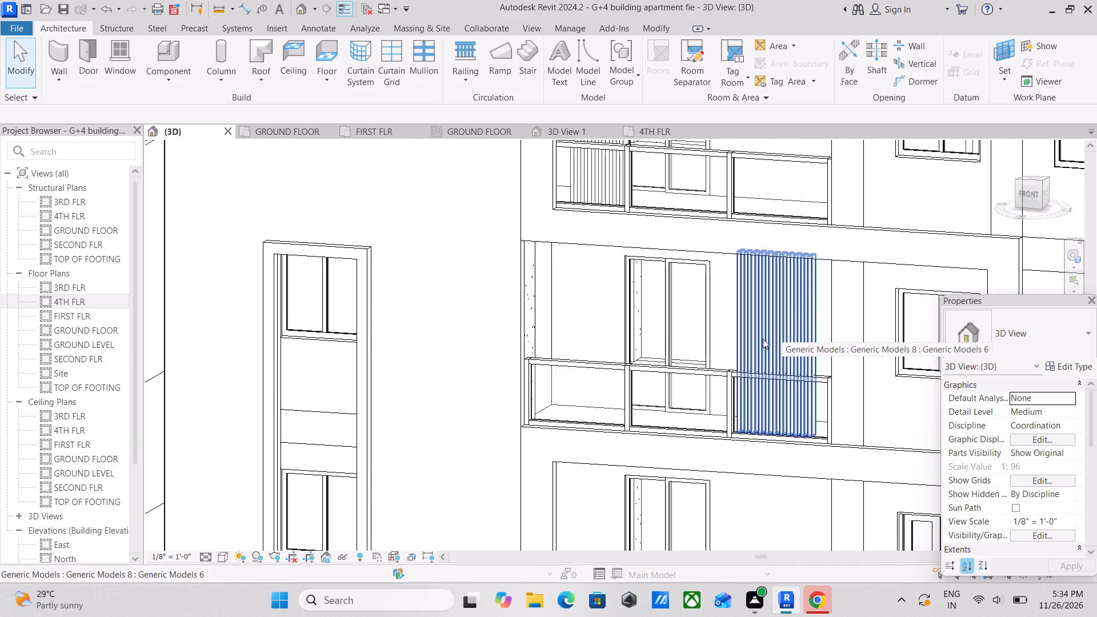
click(763, 339)
scroll(732, 354, down, 1)
shift+middle_drag(732, 354, 884, 453)
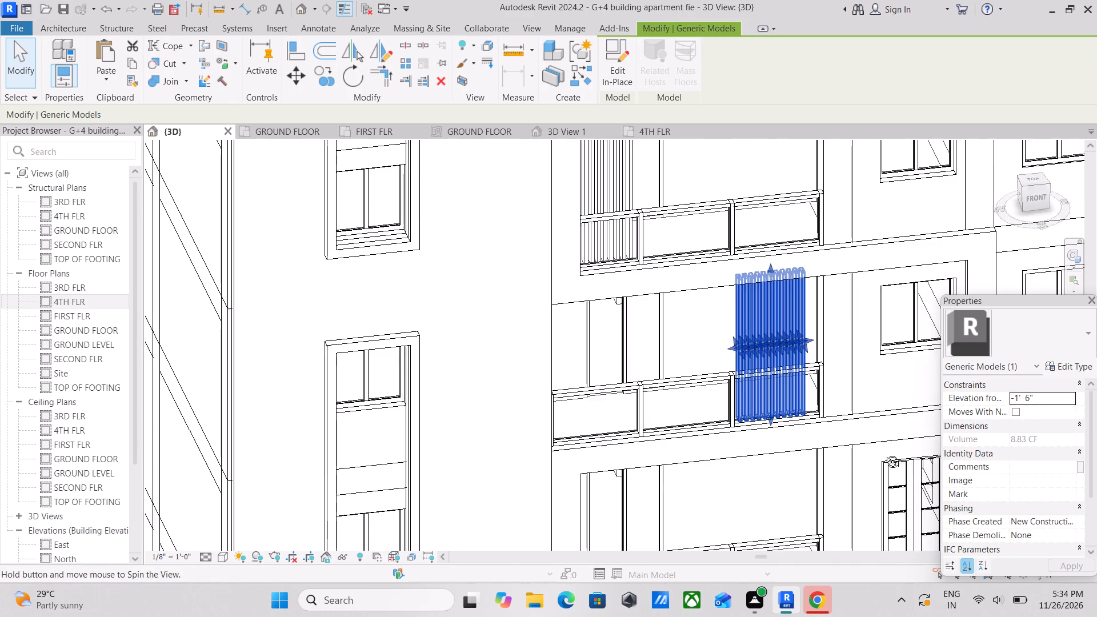
shift+middle_drag(884, 453, 898, 448)
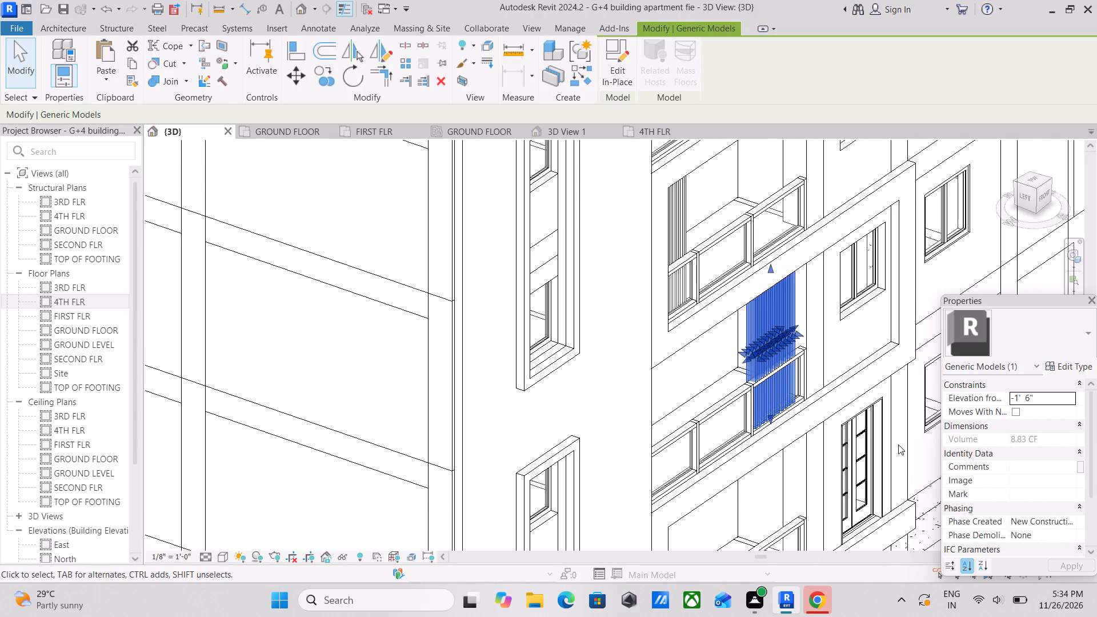
key(Left)
key(Left)
key(Left)
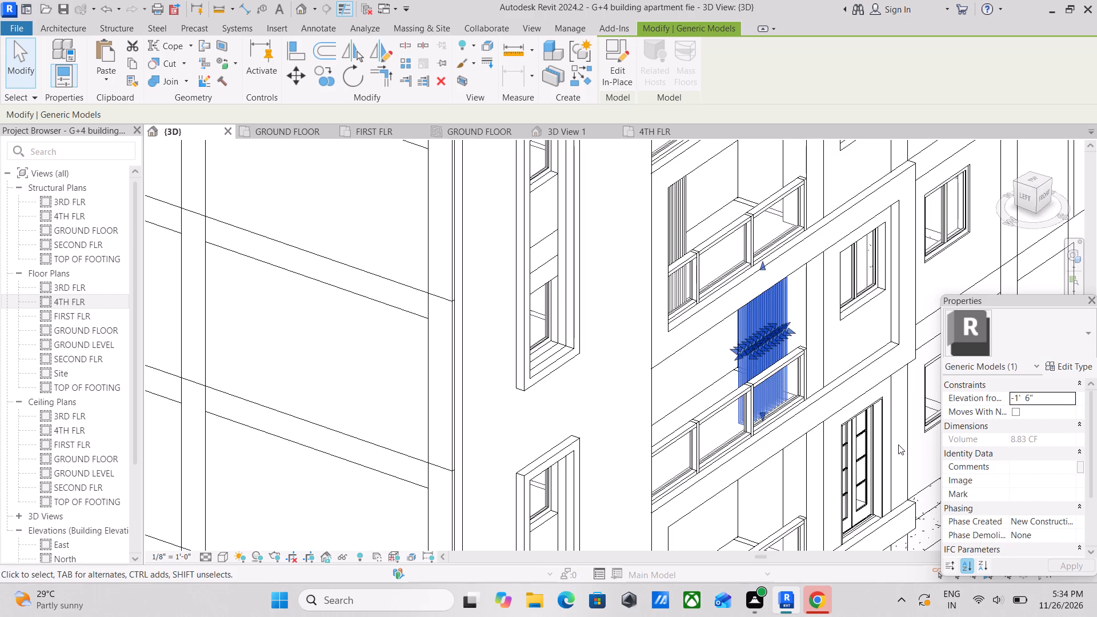
scroll(841, 414, up, 2)
scroll(770, 364, up, 5)
key(Left)
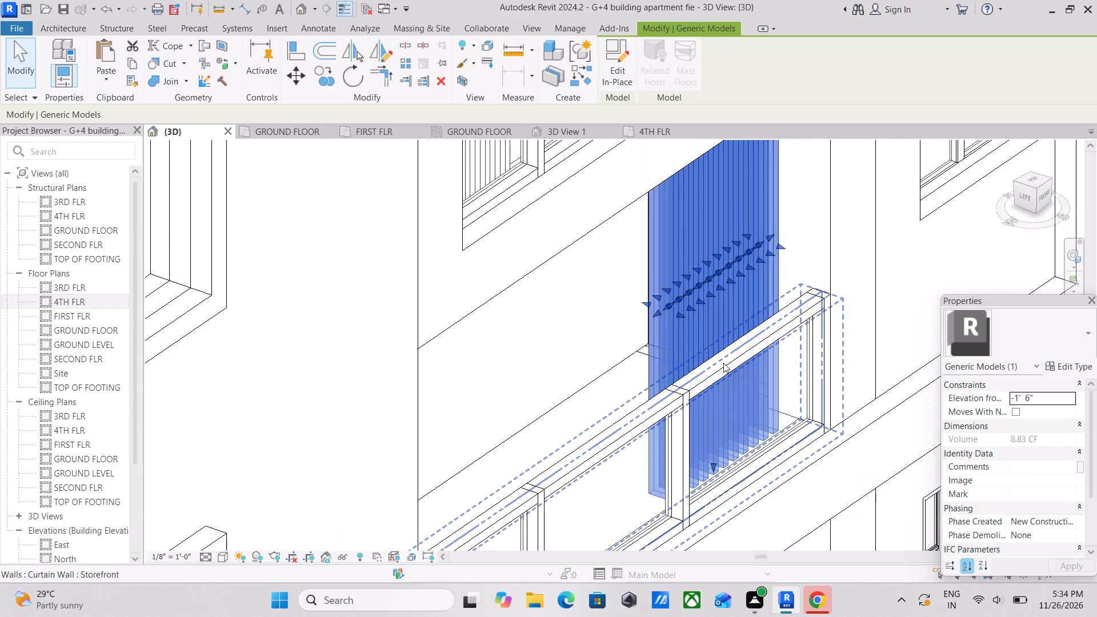
key(Left)
scroll(727, 358, down, 8)
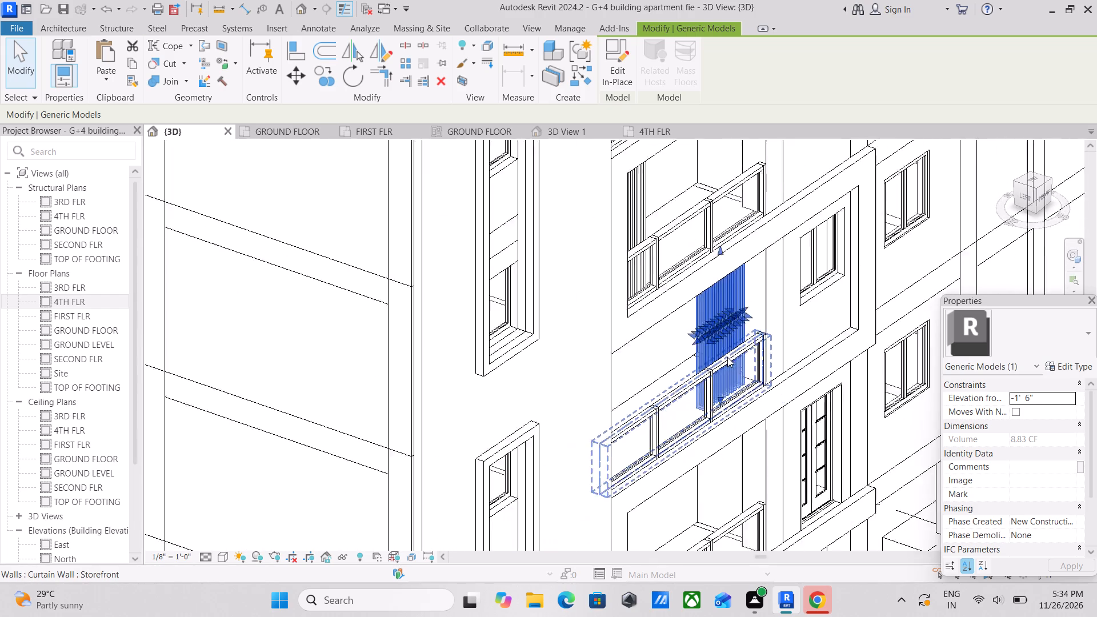
key(Escape)
Nudge the topmost balcony's slats inward so they stand behind its railing.
scroll(727, 357, down, 1)
middle_drag(727, 357, 666, 528)
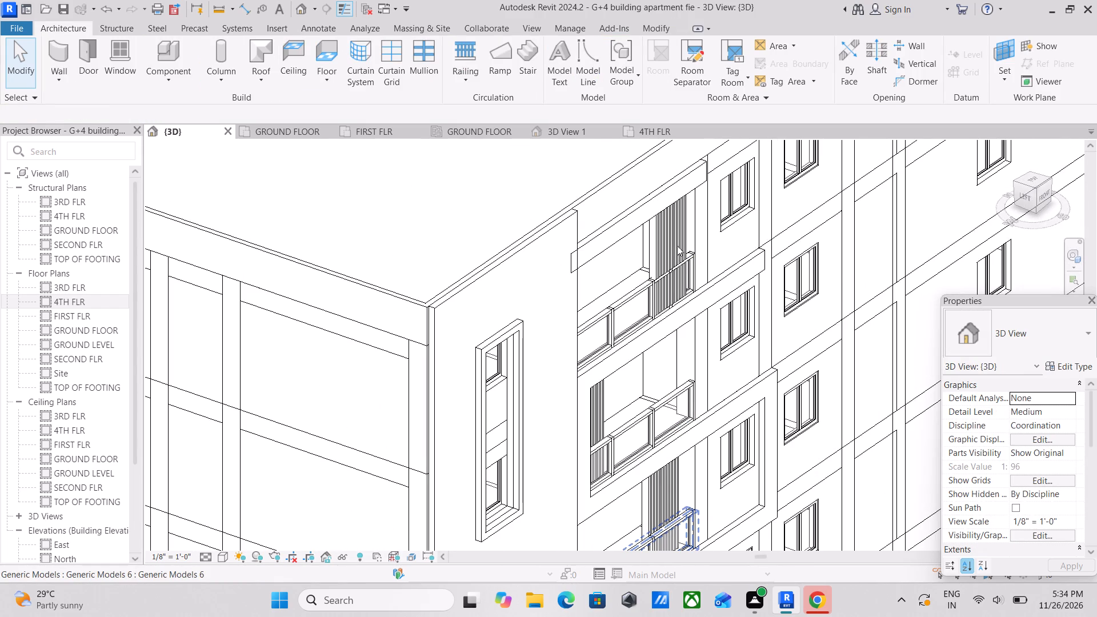
click(666, 242)
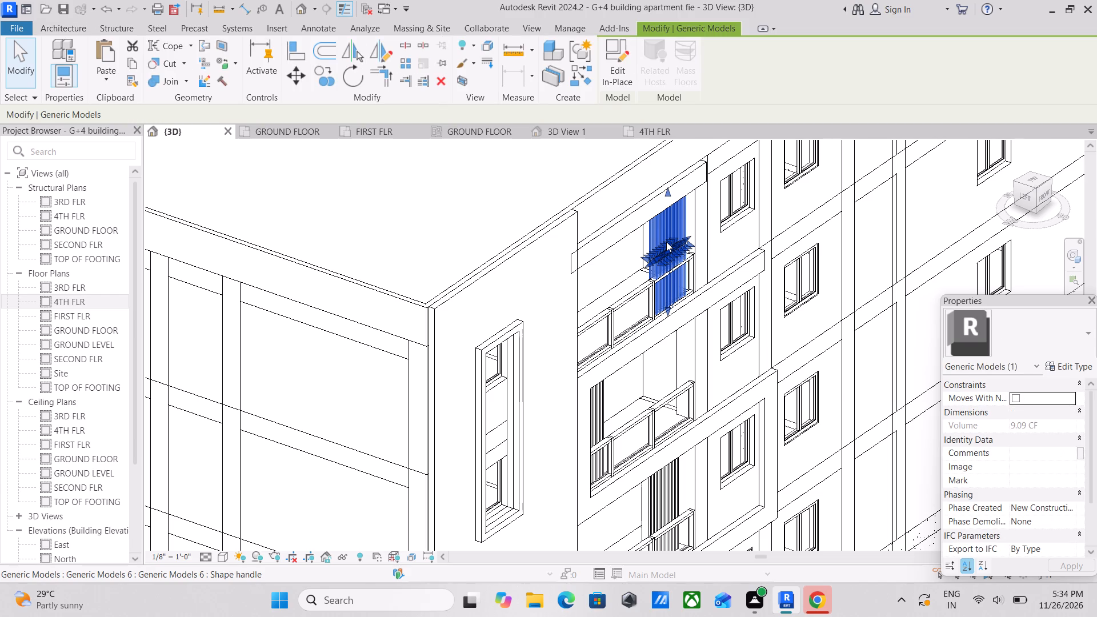
key(Left)
key(Left)
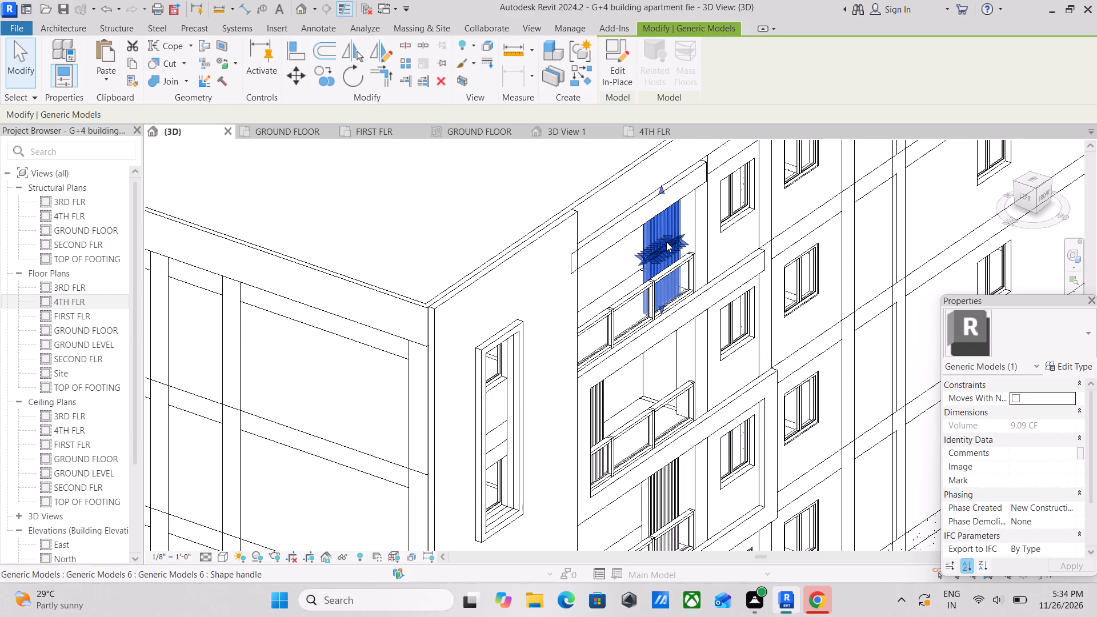
key(Left)
key(Left)
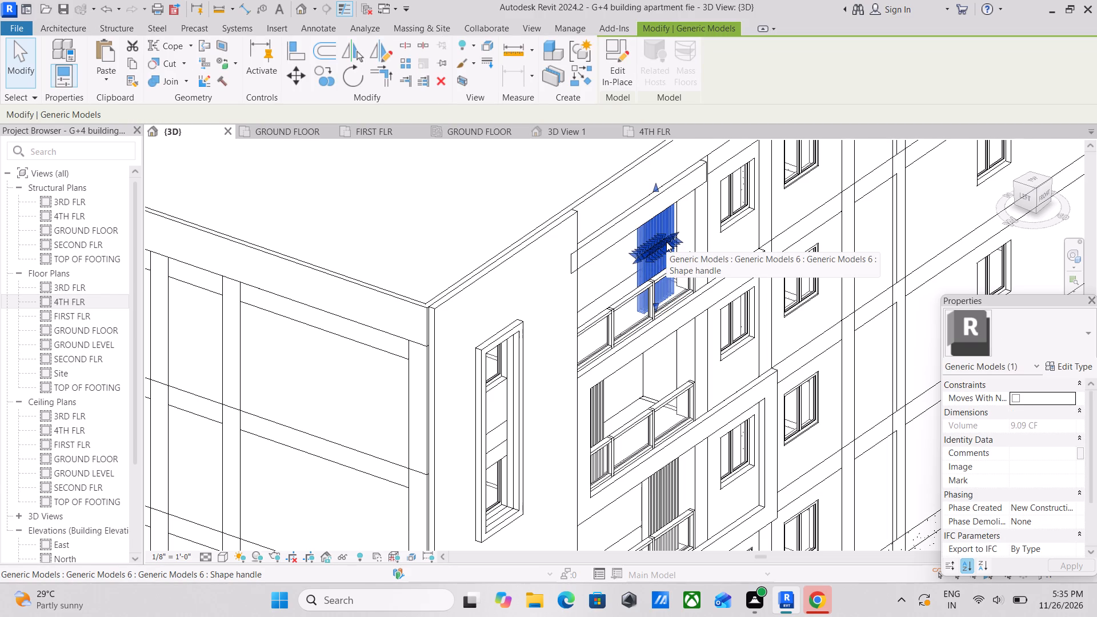
key(Escape)
Nudge the topmost balcony's slats slightly back outward toward the railing.
scroll(666, 242, up, 2)
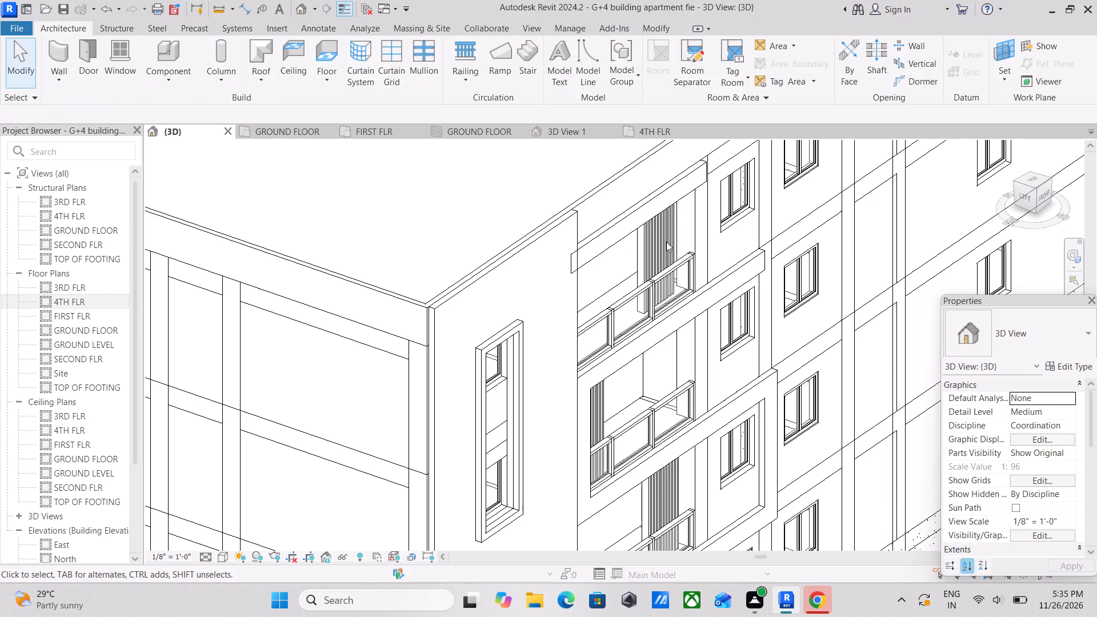
scroll(666, 242, up, 3)
middle_drag(600, 278, 603, 203)
scroll(600, 278, up, 1)
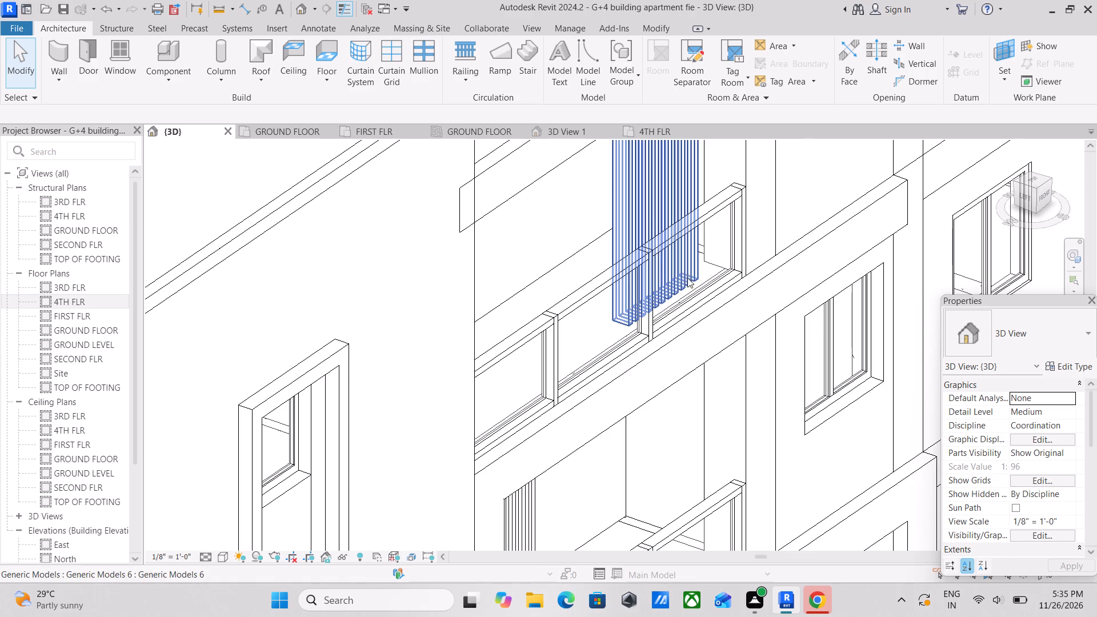
click(664, 191)
key(Right)
key(Right)
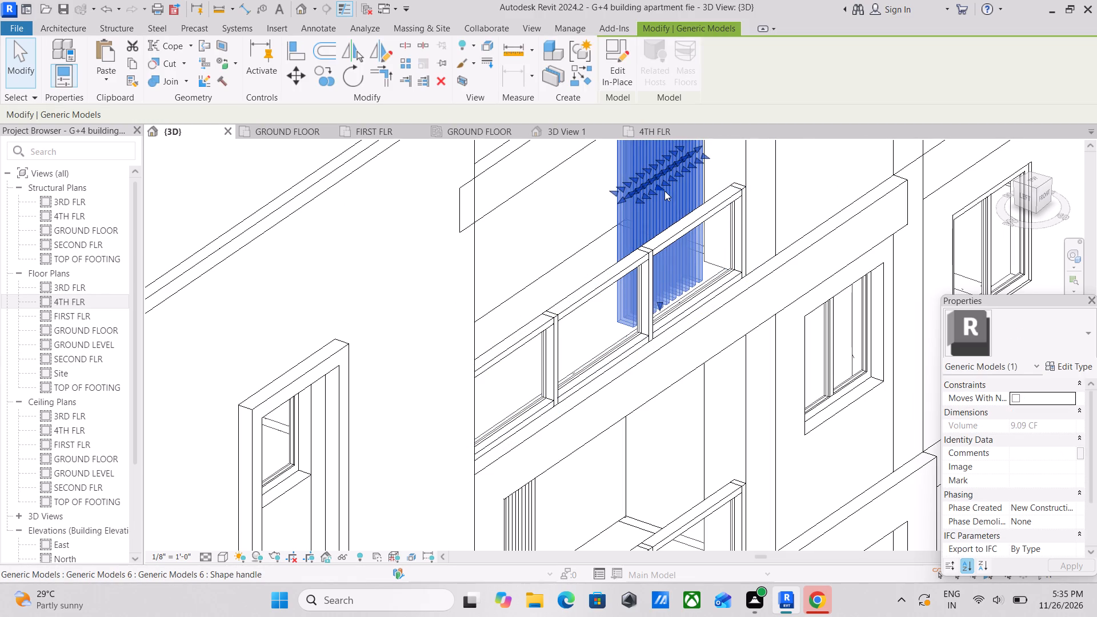
key(Right)
scroll(675, 247, down, 2)
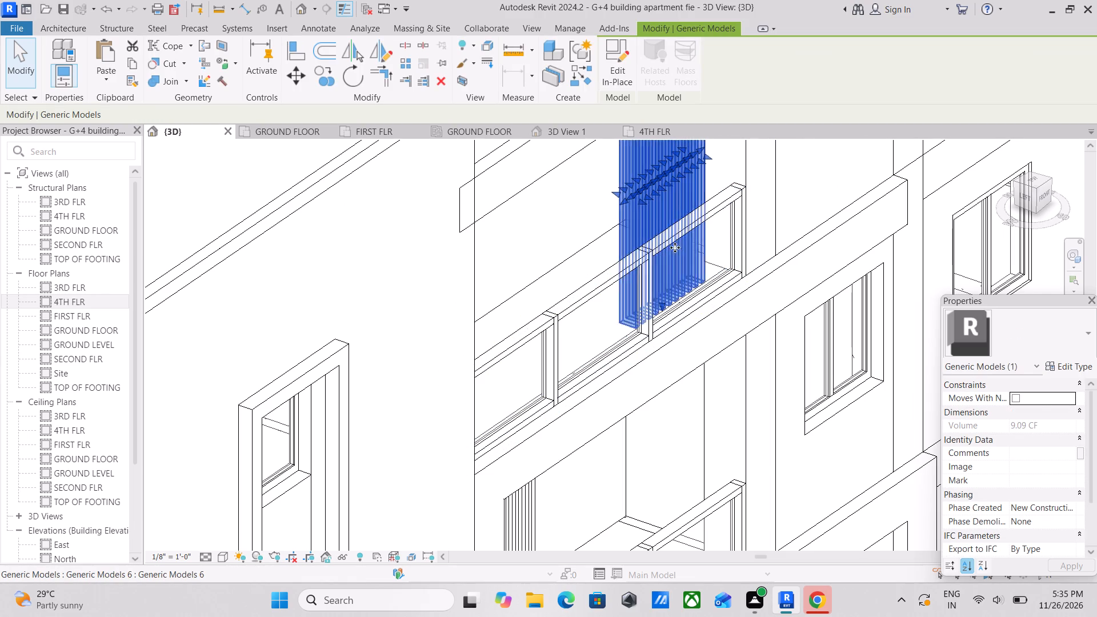
scroll(675, 247, down, 1)
key(Escape)
Examine the front facade to check the slat arrangement across the balconies on all floors.
scroll(675, 248, down, 4)
scroll(670, 314, down, 3)
middle_drag(667, 312, 696, 241)
scroll(676, 363, down, 2)
middle_drag(676, 363, 666, 362)
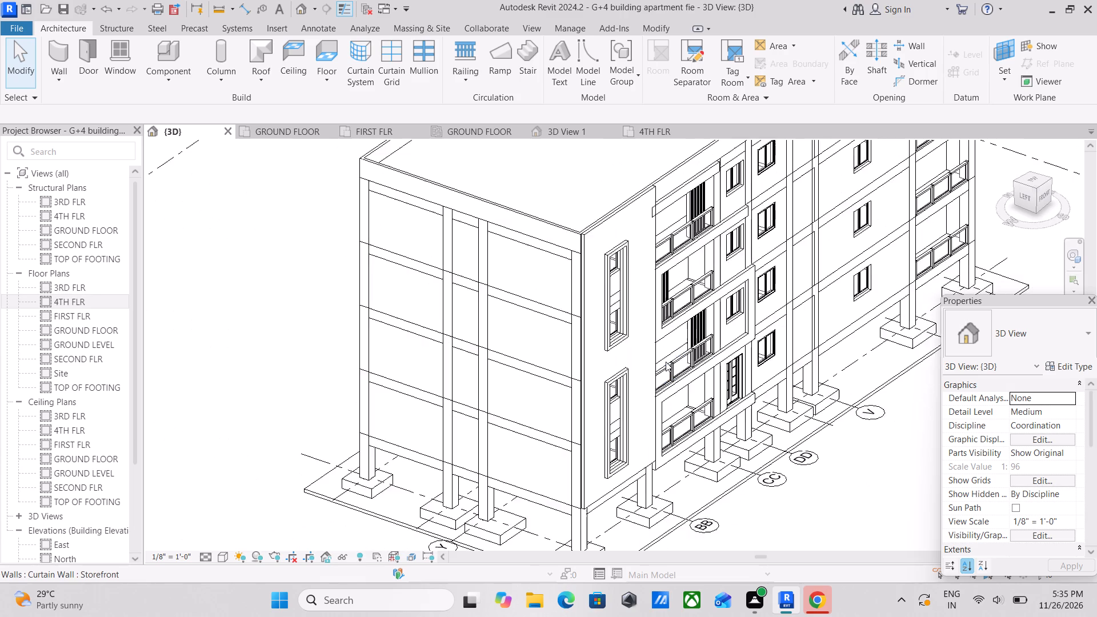
middle_drag(666, 362, 636, 349)
shift+middle_drag(639, 374, 483, 286)
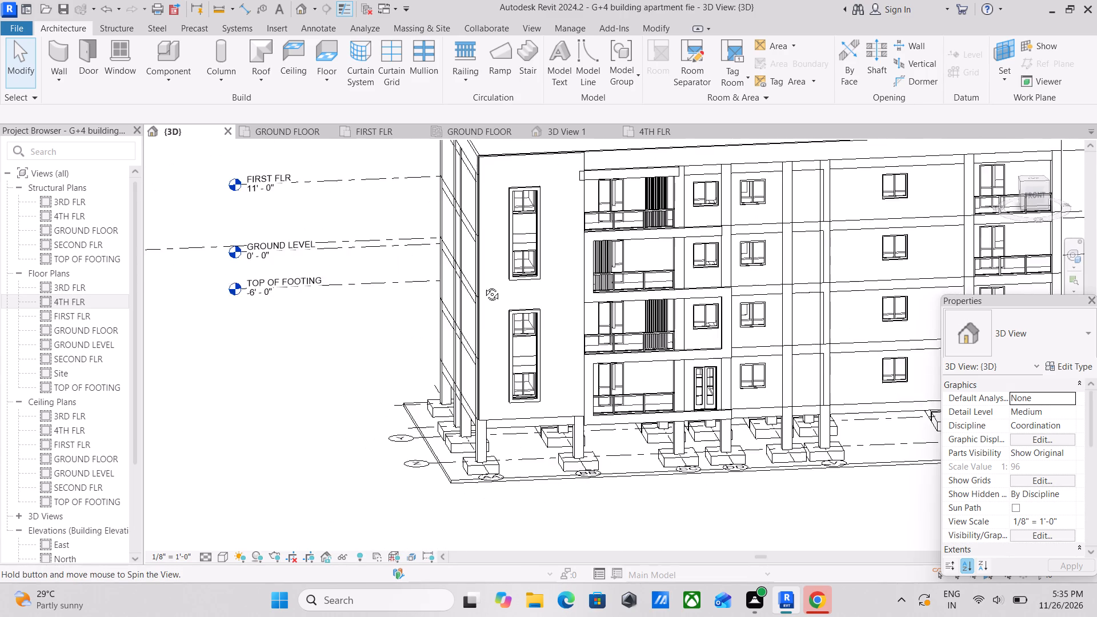
shift+middle_drag(483, 286, 515, 327)
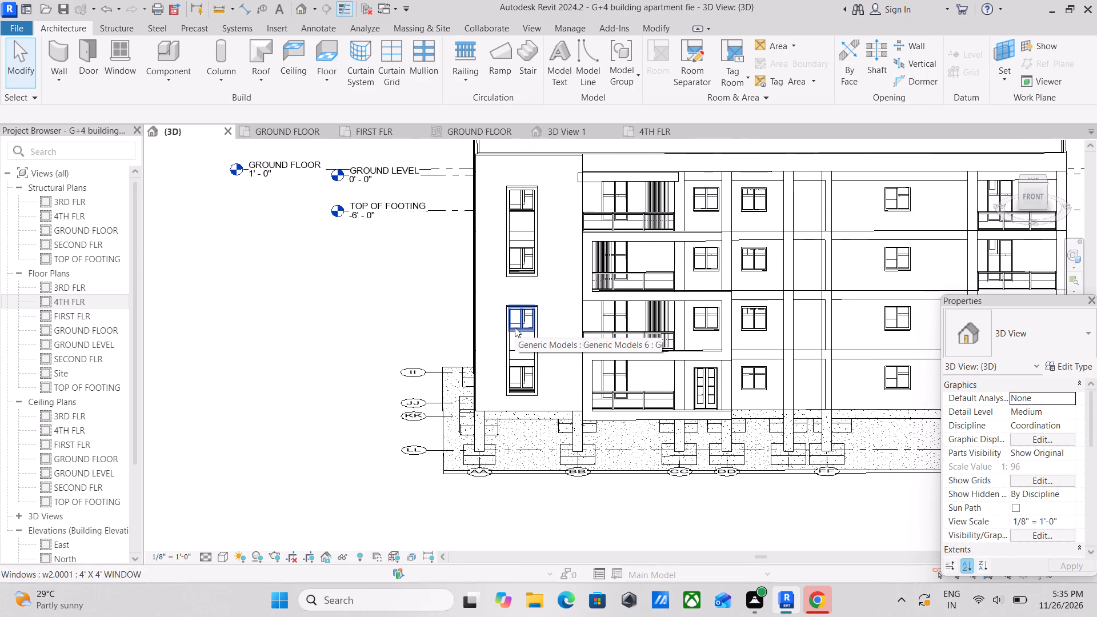
scroll(755, 275, up, 4)
middle_drag(726, 277, 640, 328)
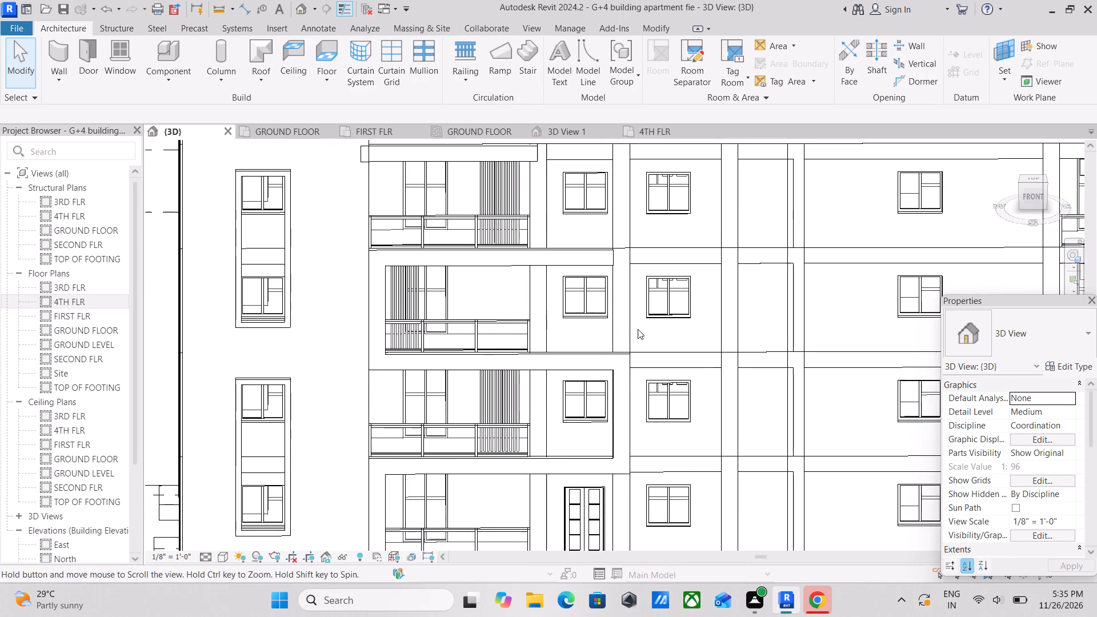
scroll(638, 329, down, 1)
middle_drag(638, 328, 625, 323)
scroll(642, 274, down, 1)
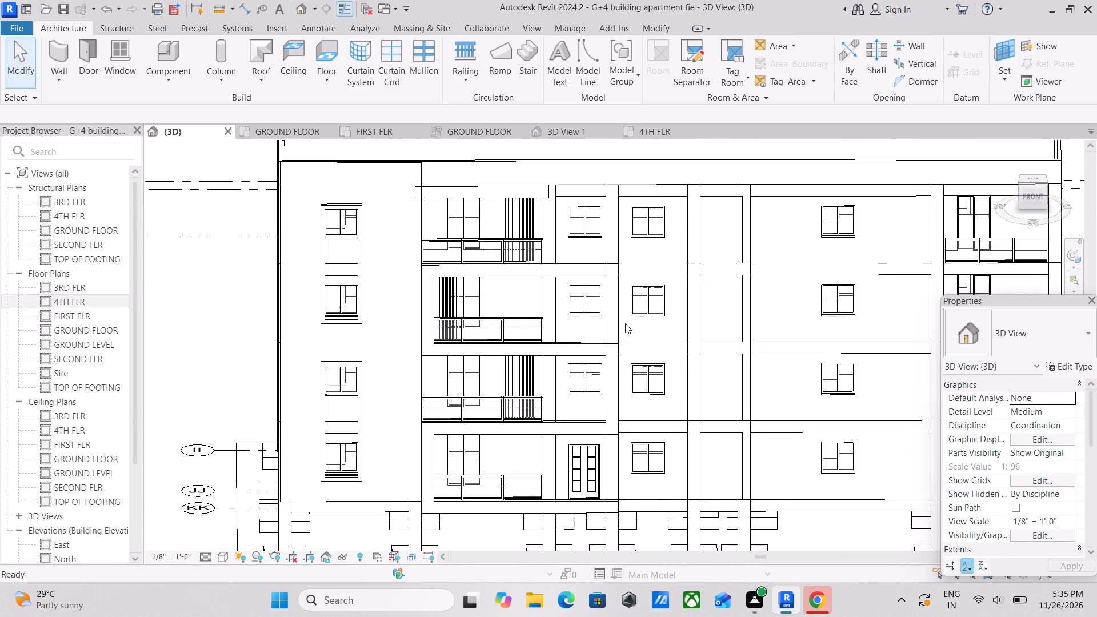
scroll(625, 323, up, 2)
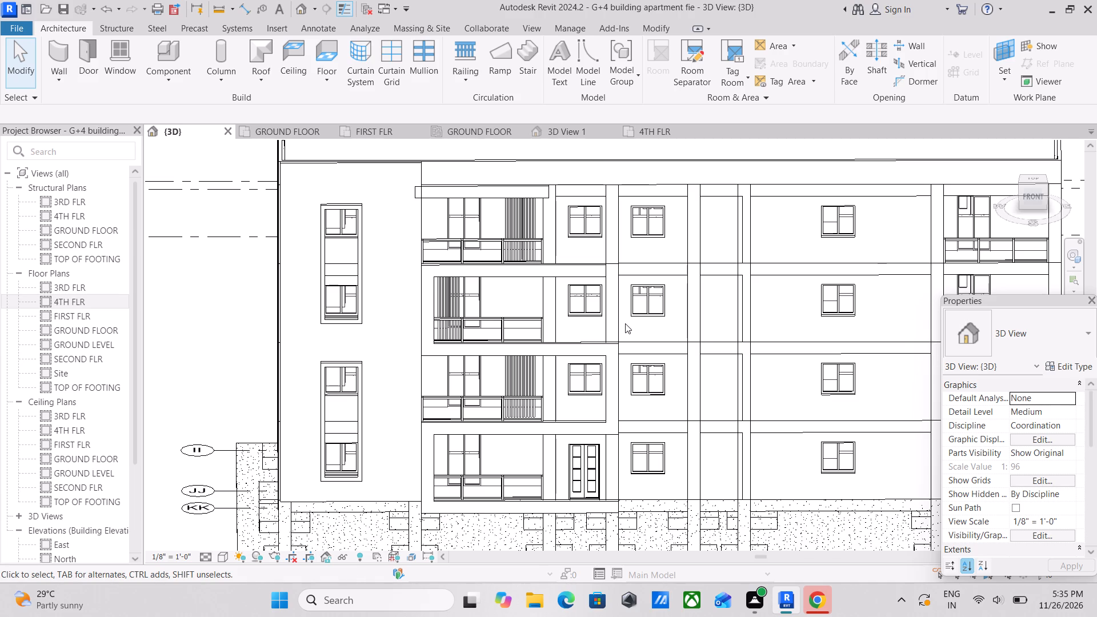
scroll(625, 323, up, 1)
middle_drag(614, 274, 620, 318)
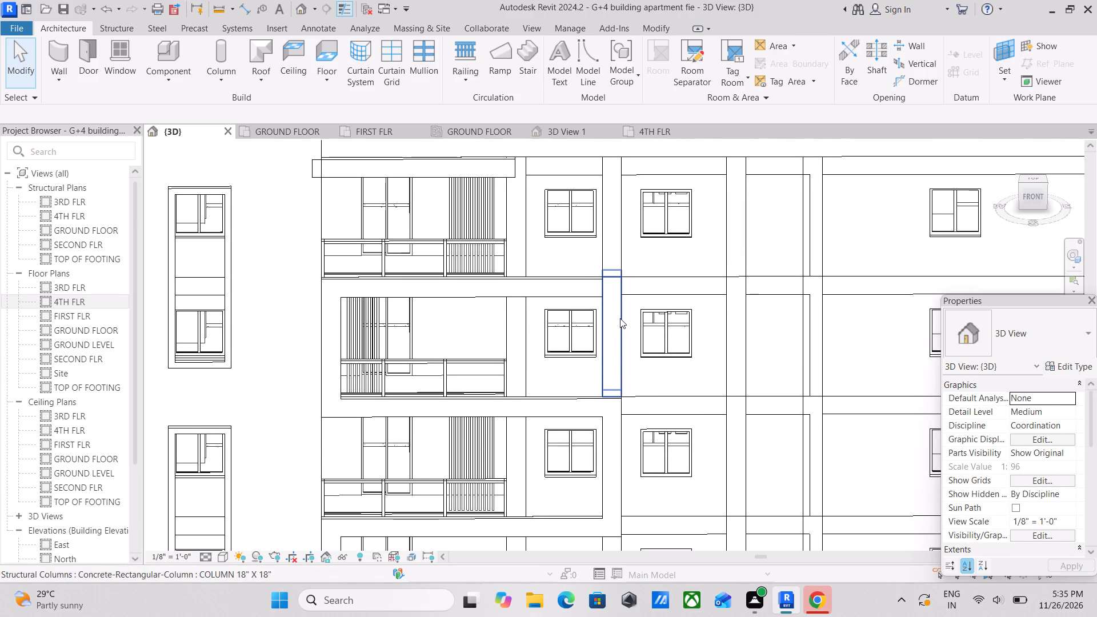
scroll(620, 318, down, 2)
scroll(714, 287, down, 1)
middle_drag(714, 287, 670, 296)
scroll(735, 258, down, 1)
middle_drag(735, 258, 716, 265)
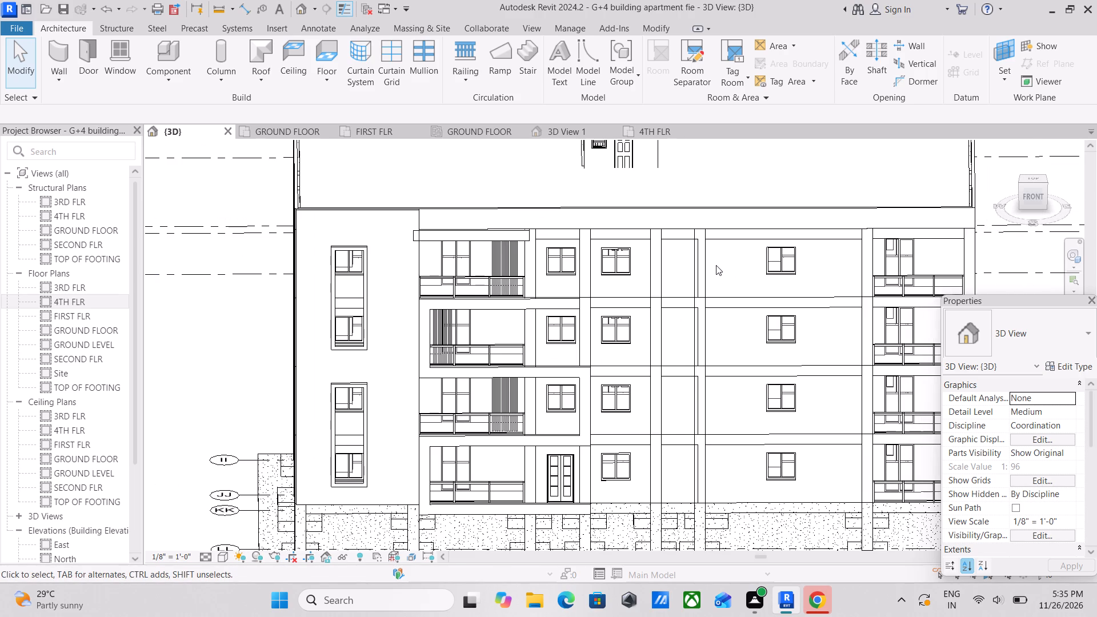
scroll(717, 265, down, 1)
scroll(767, 265, down, 1)
middle_drag(767, 265, 761, 265)
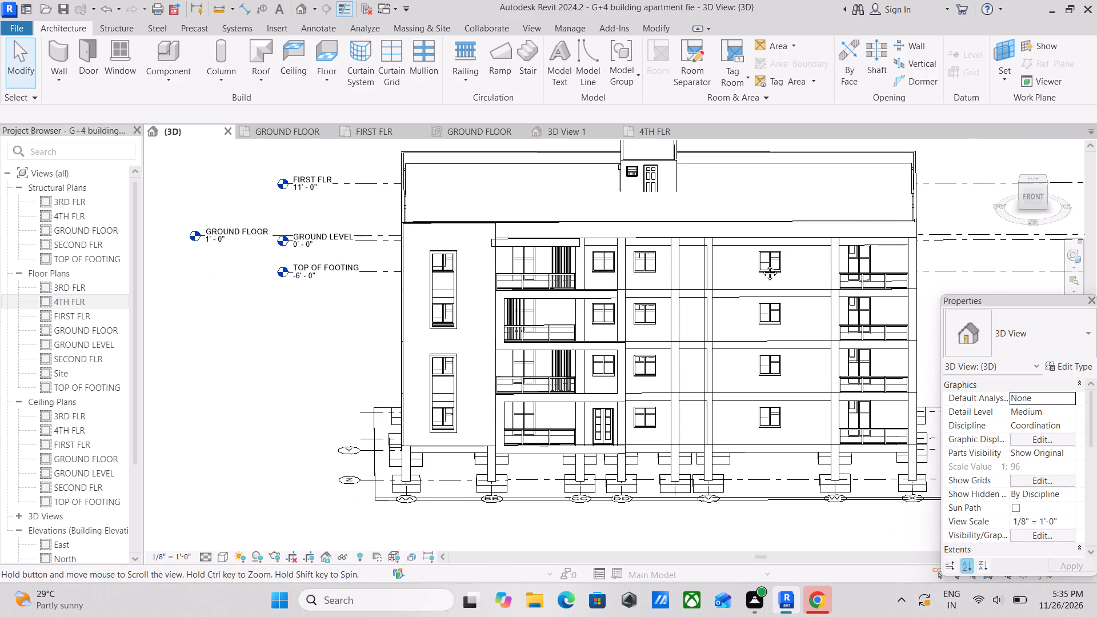
middle_drag(761, 265, 757, 265)
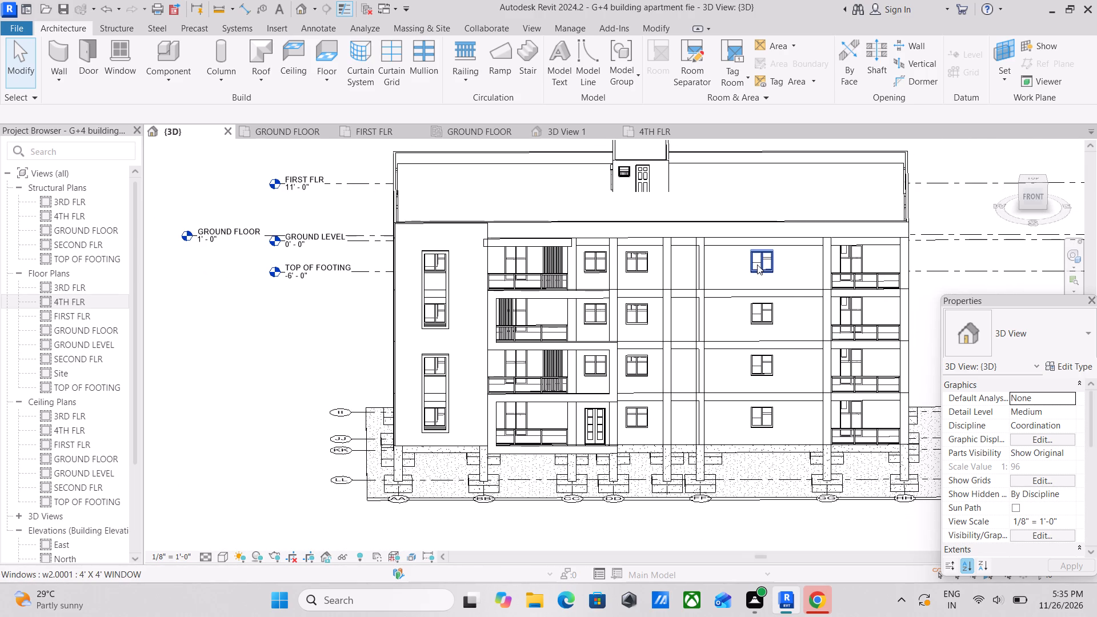
scroll(933, 274, up, 2)
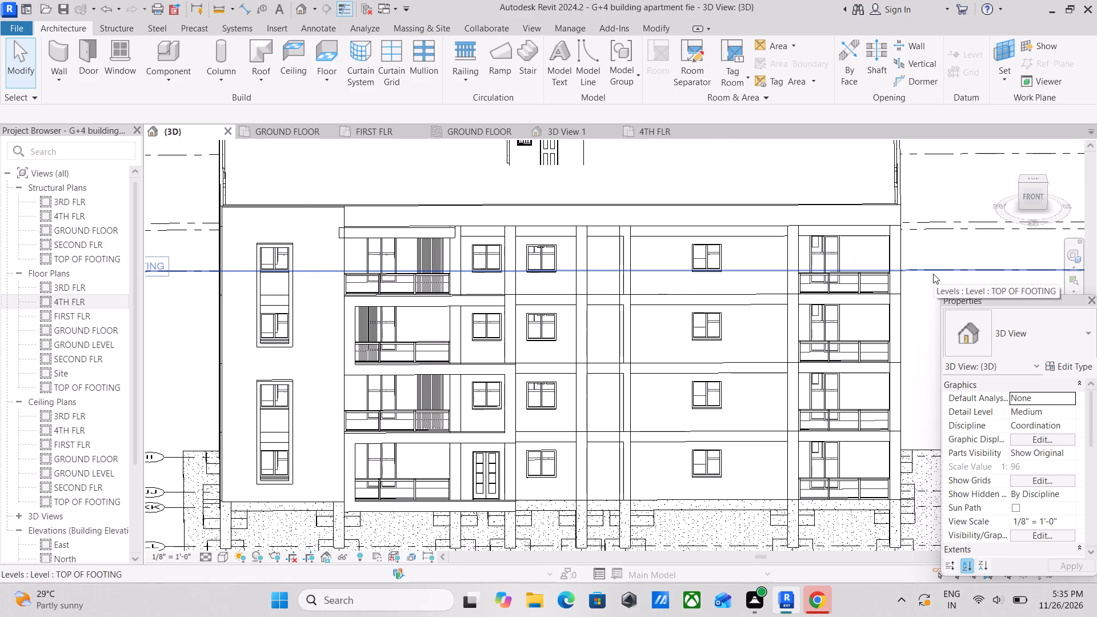